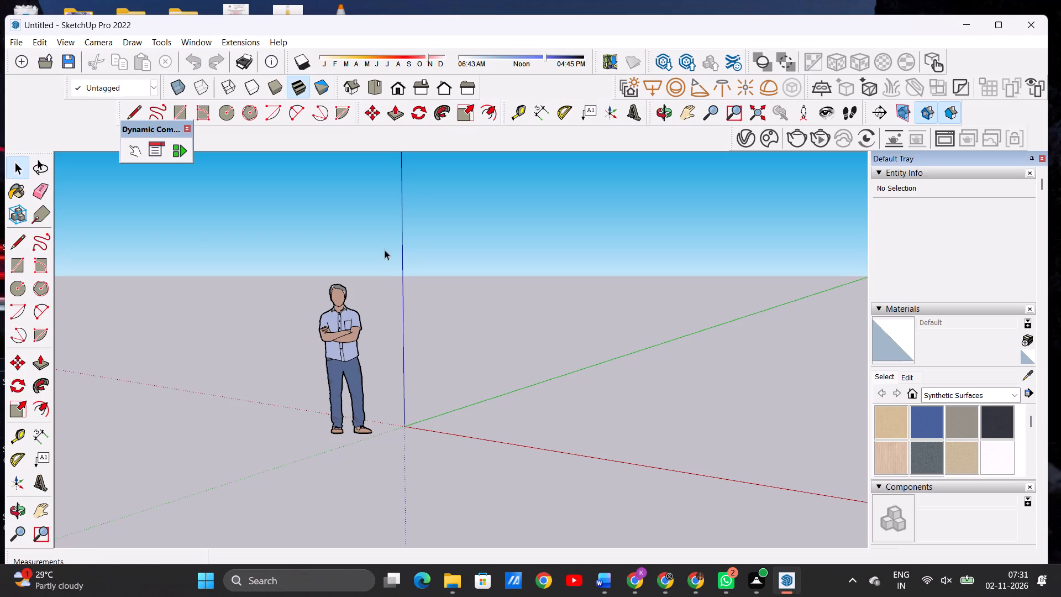
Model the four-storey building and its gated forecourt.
In the Top view, draw a 30' by 50' rectangle beside the green axis, its long side parallel to that axis.
left_click(377, 88)
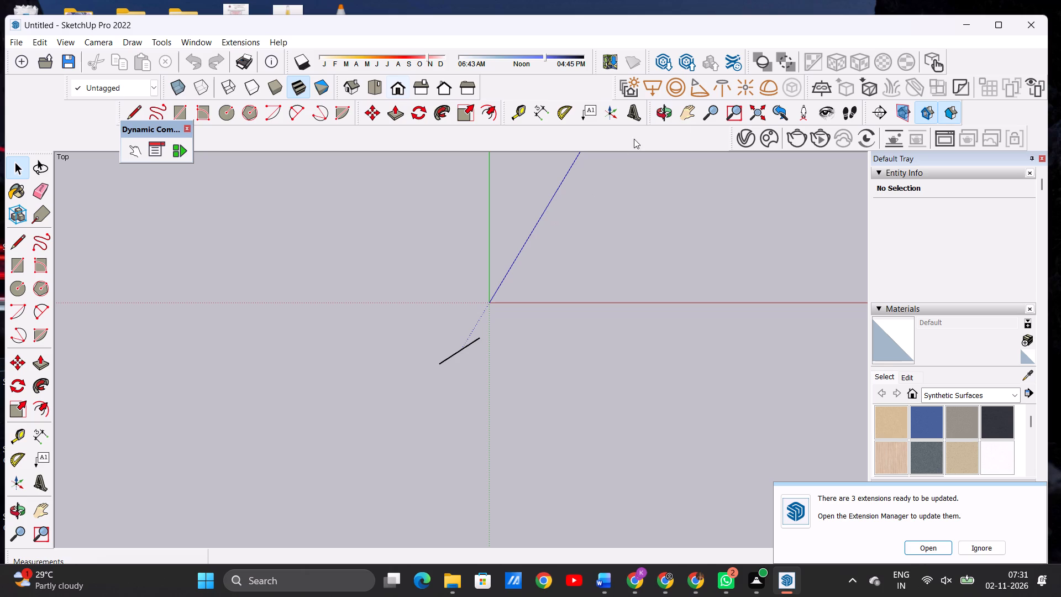
left_click_drag(691, 112, 691, 119)
left_click_drag(754, 186, 482, 358)
left_click_drag(597, 343, 455, 378)
left_click_drag(525, 355, 503, 373)
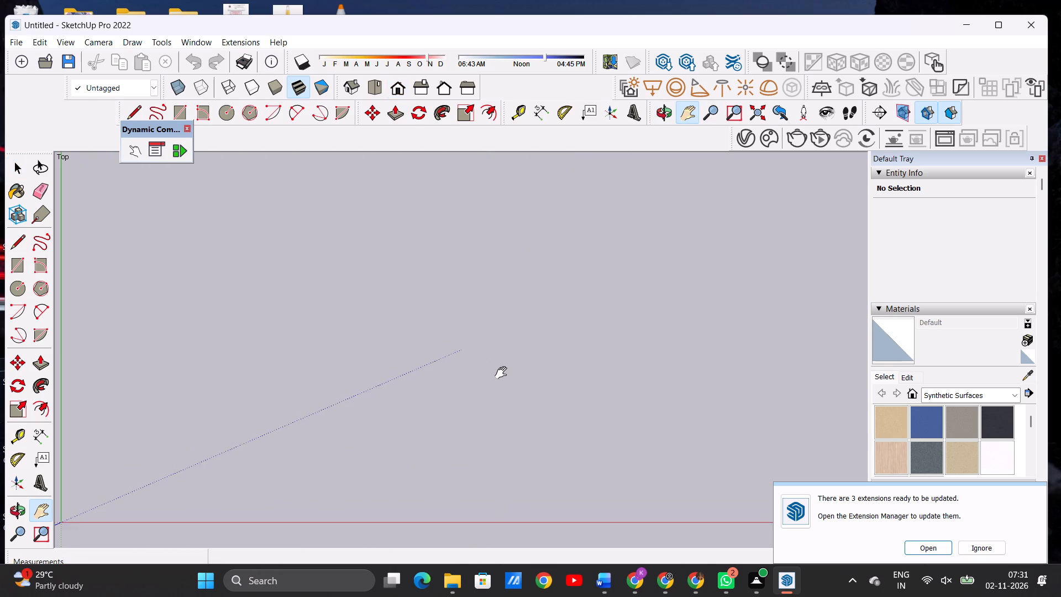
left_click_drag(503, 373, 512, 384)
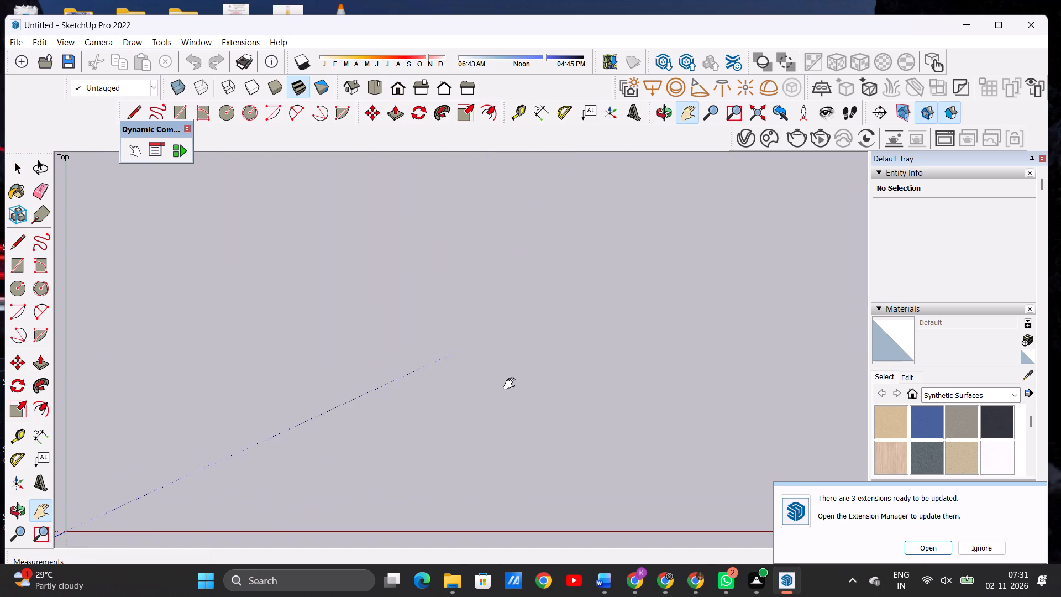
key("space")
type("R")
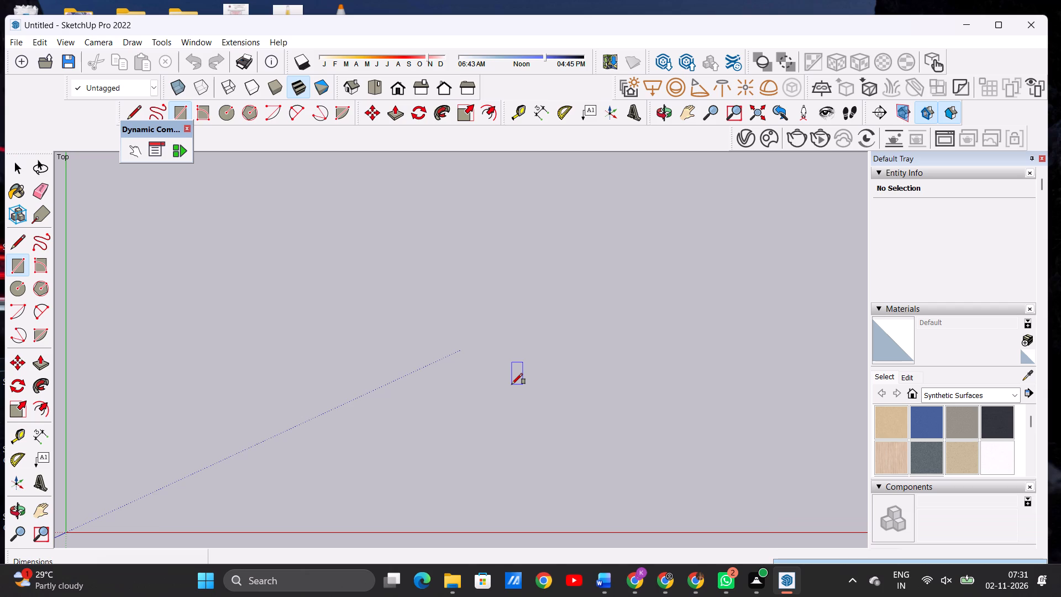
left_click(239, 165)
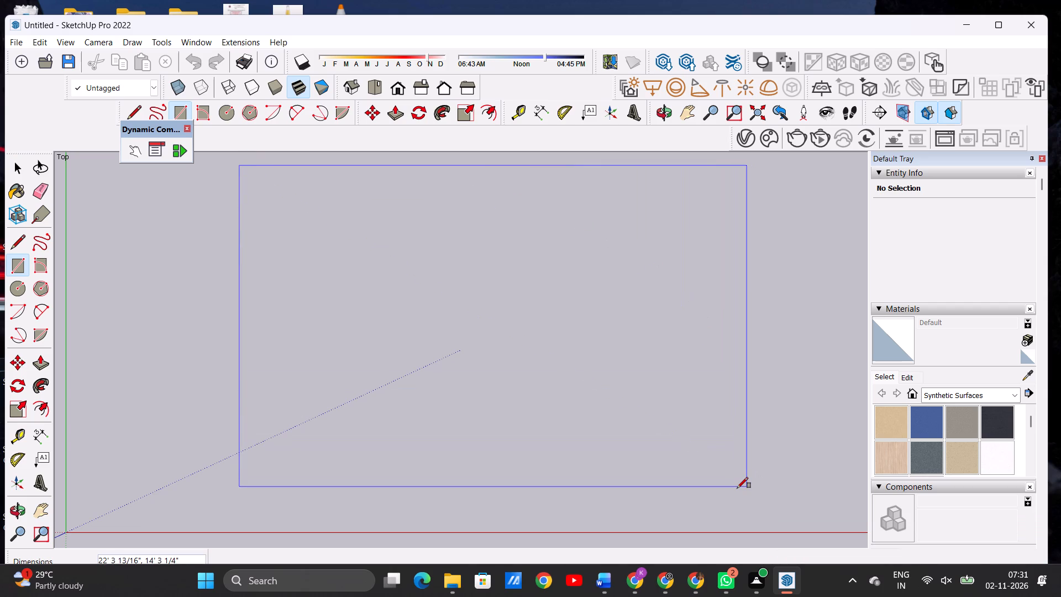
type("30")
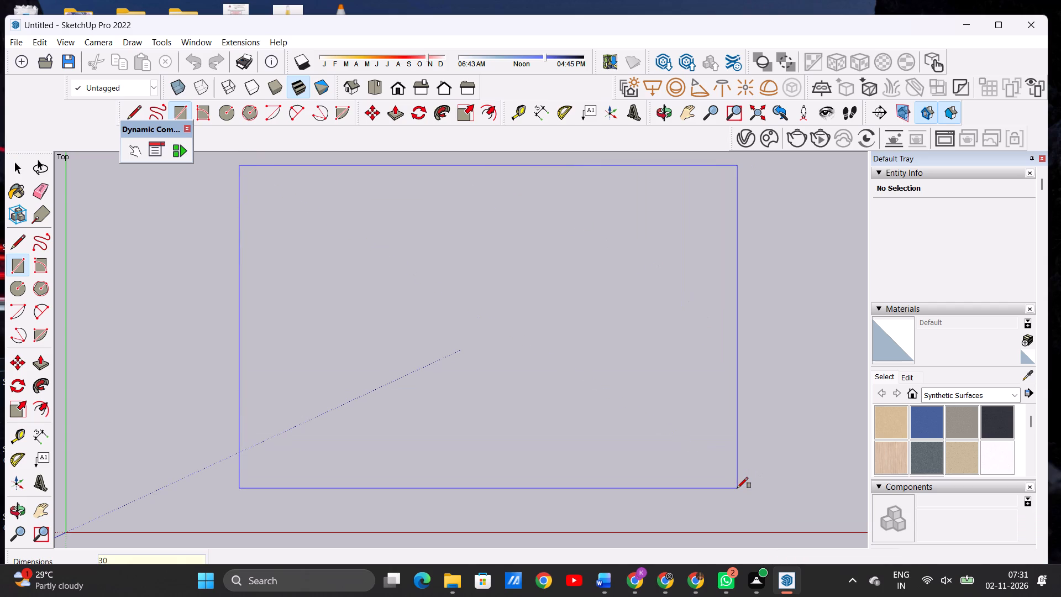
key("apostrophe")
key("comma")
type("50")
key("apostrophe")
key("Return")
key("space")
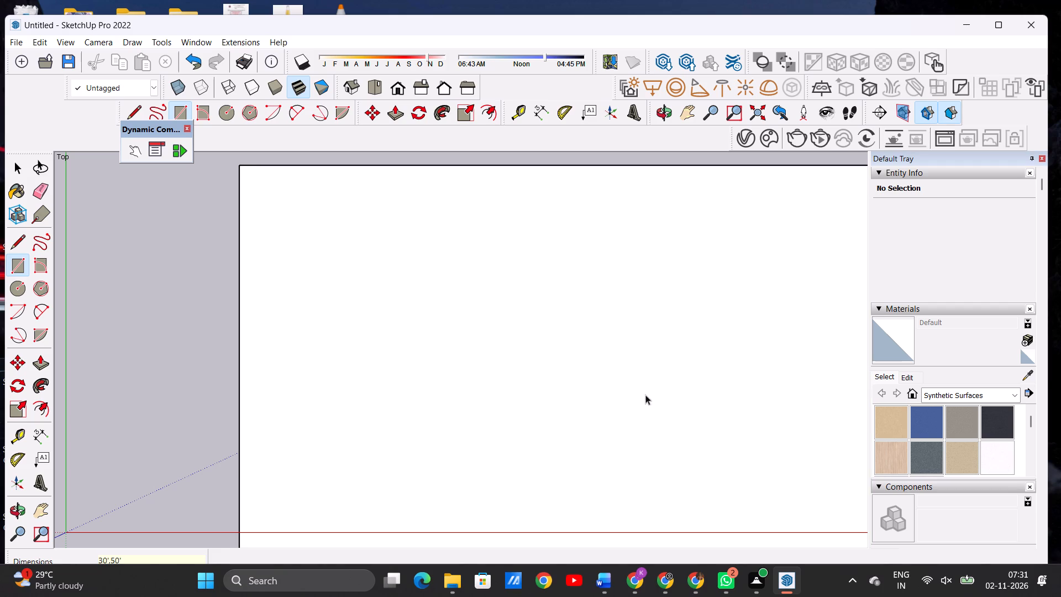
Move the whole rectangle with its edges by its far corner, about 151' diagonally away from the origin between the red and green axes.
scroll(338, 389, "down", 1)
scroll(338, 389, "up", 1)
scroll(336, 389, "down", 6)
scroll(291, 379, "down", 19)
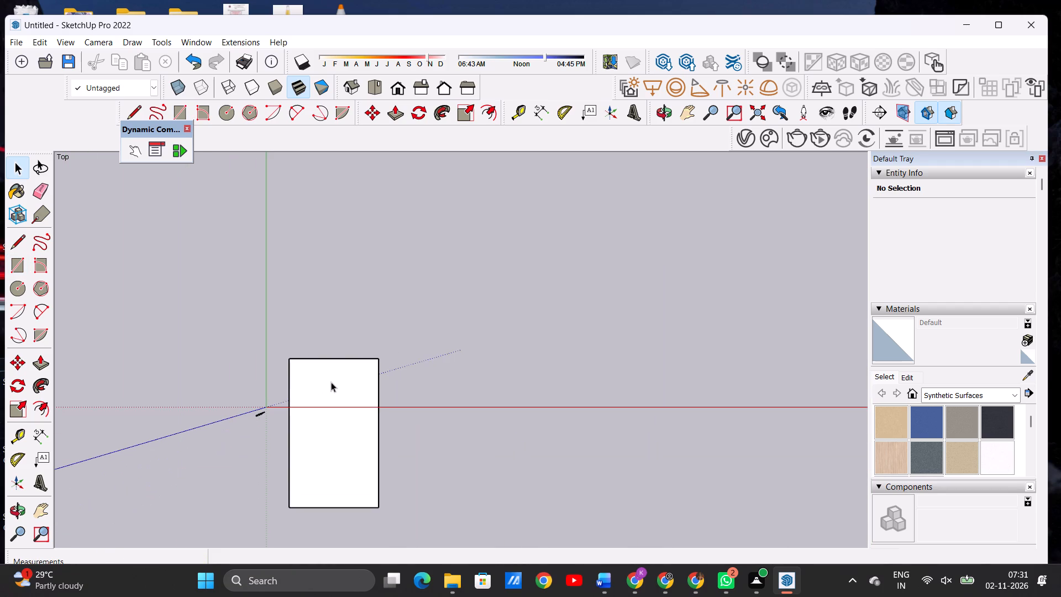
scroll(376, 377, "up", 6)
triple_click(359, 377)
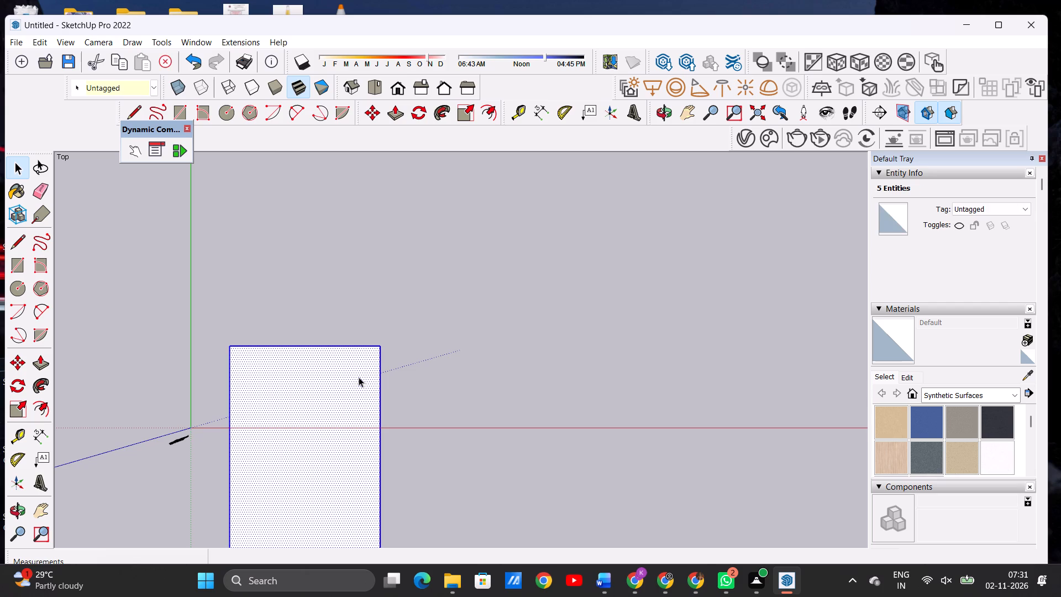
key("m")
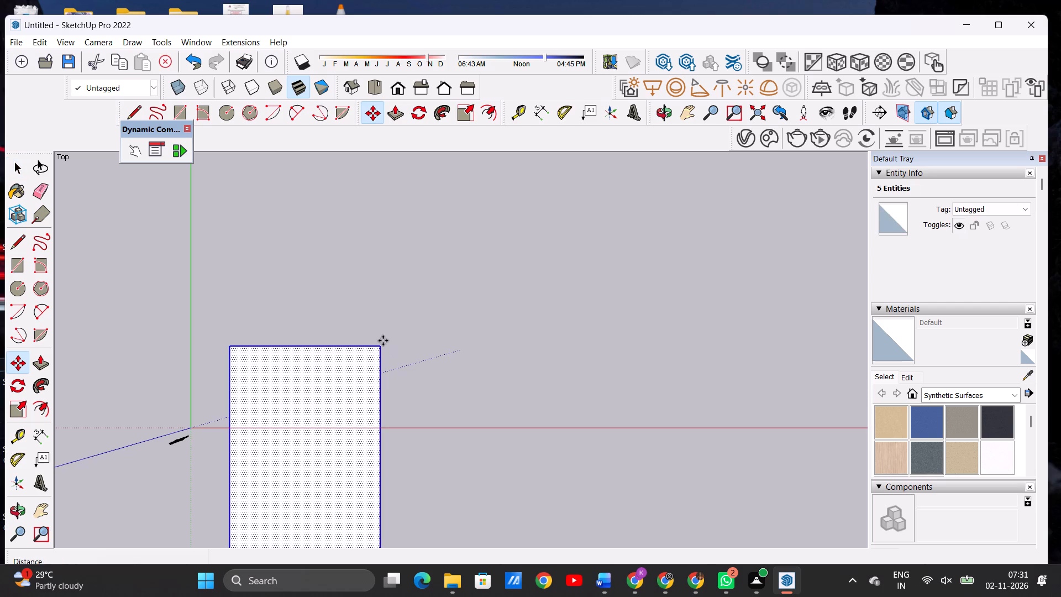
left_click(377, 350)
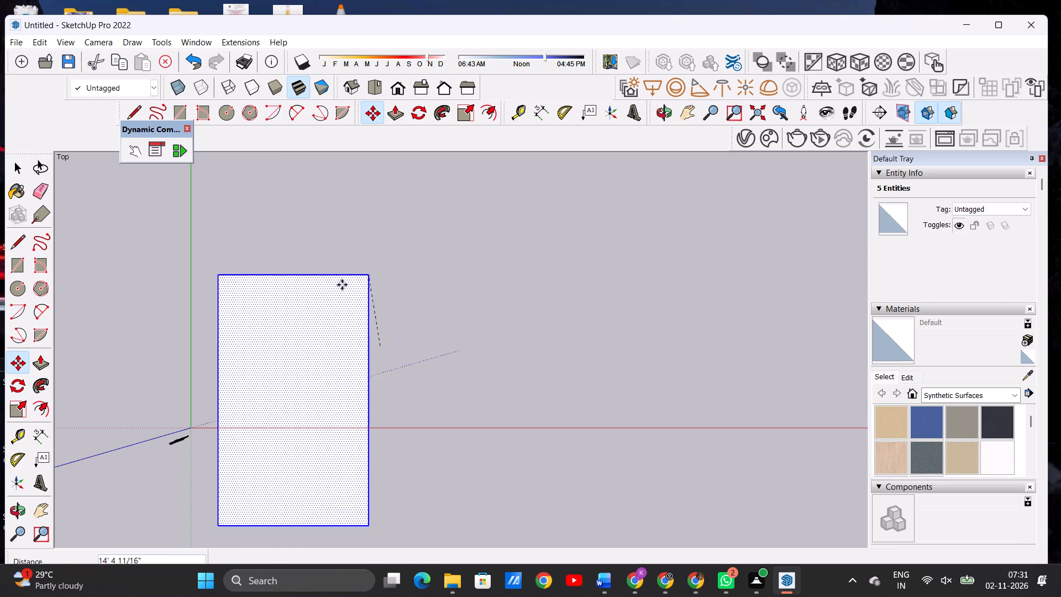
scroll(298, 306, "down", 9)
scroll(305, 348, "up", 1)
scroll(305, 348, "down", 6)
scroll(522, 226, "up", 8)
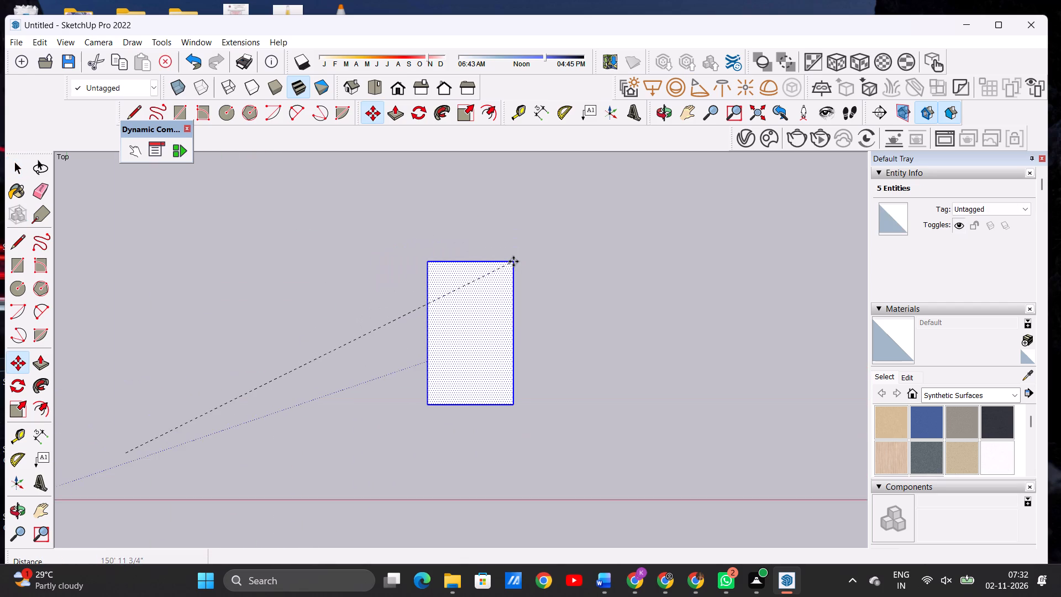
scroll(513, 261, "up", 1)
left_click(513, 261)
key("space")
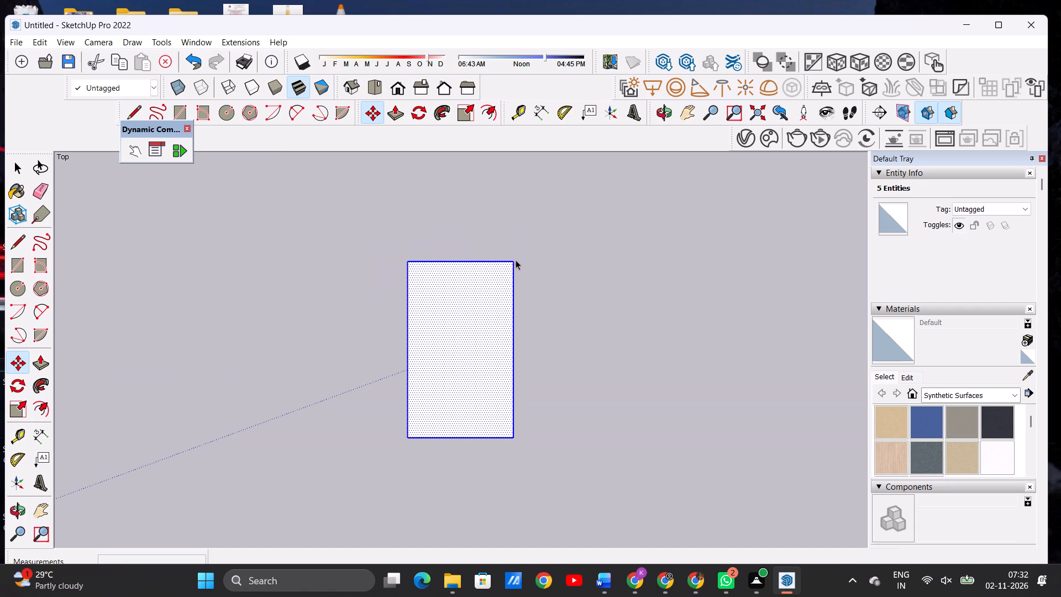
left_click(520, 249)
Rotate the whole rectangle 90° clockwise about its corner nearest the origin so its long side runs along the red axis.
scroll(127, 327, "down", 8)
scroll(253, 324, "down", 5)
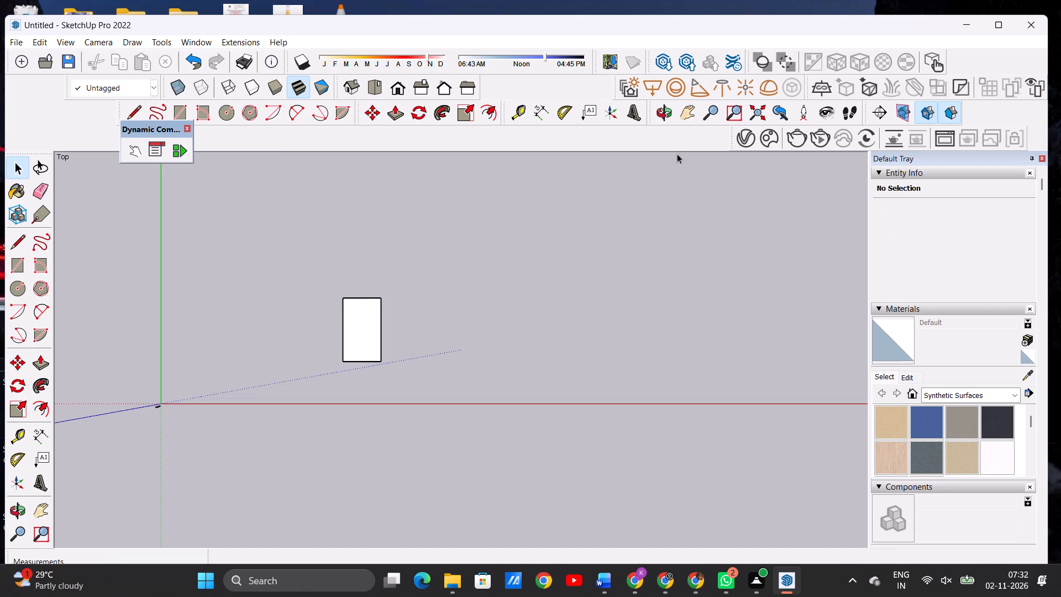
left_click(684, 114)
left_click_drag(687, 198, 671, 264)
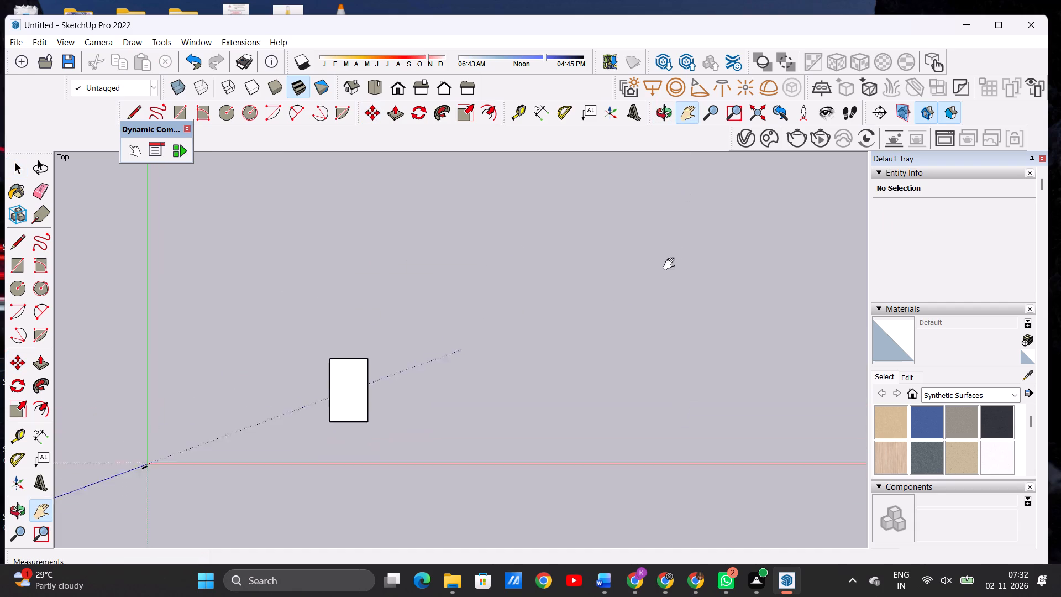
left_click_drag(671, 264, 587, 334)
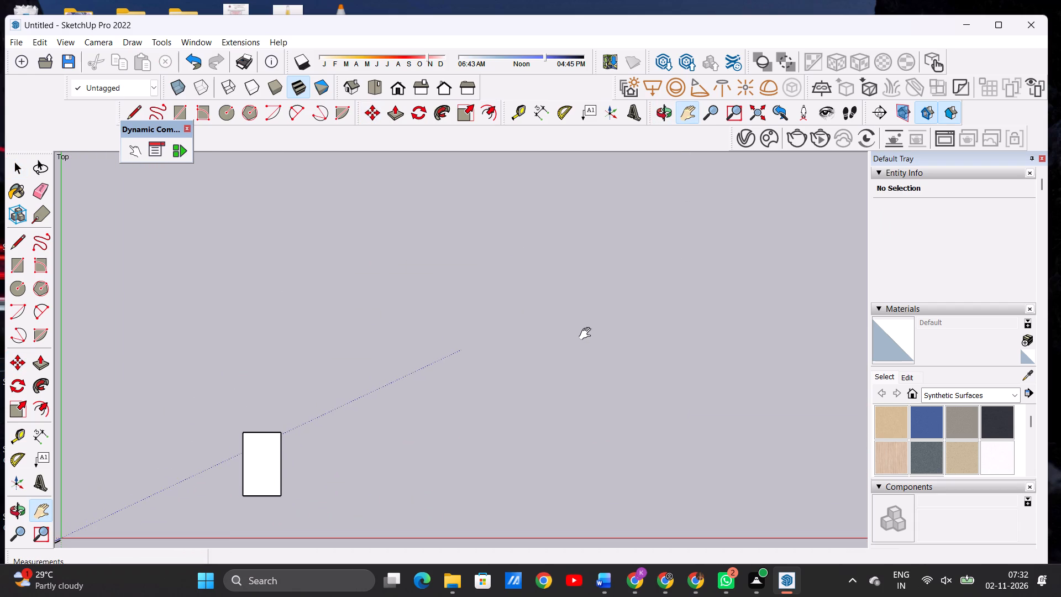
left_click_drag(587, 334, 587, 332)
key("space")
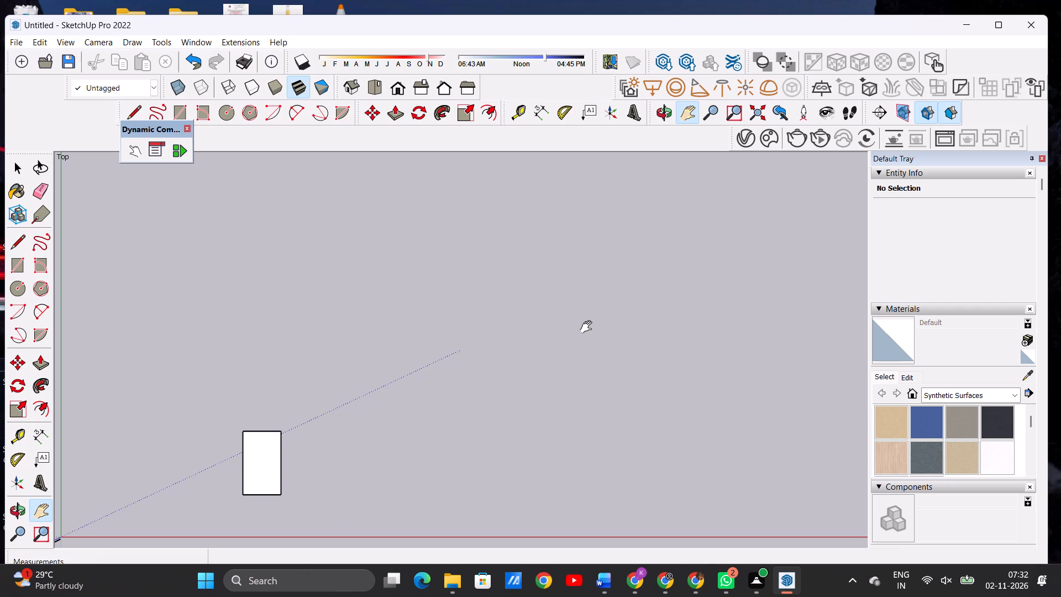
scroll(253, 545, "up", 2)
scroll(253, 544, "down", 1)
scroll(253, 544, "up", 3)
scroll(255, 474, "up", 6)
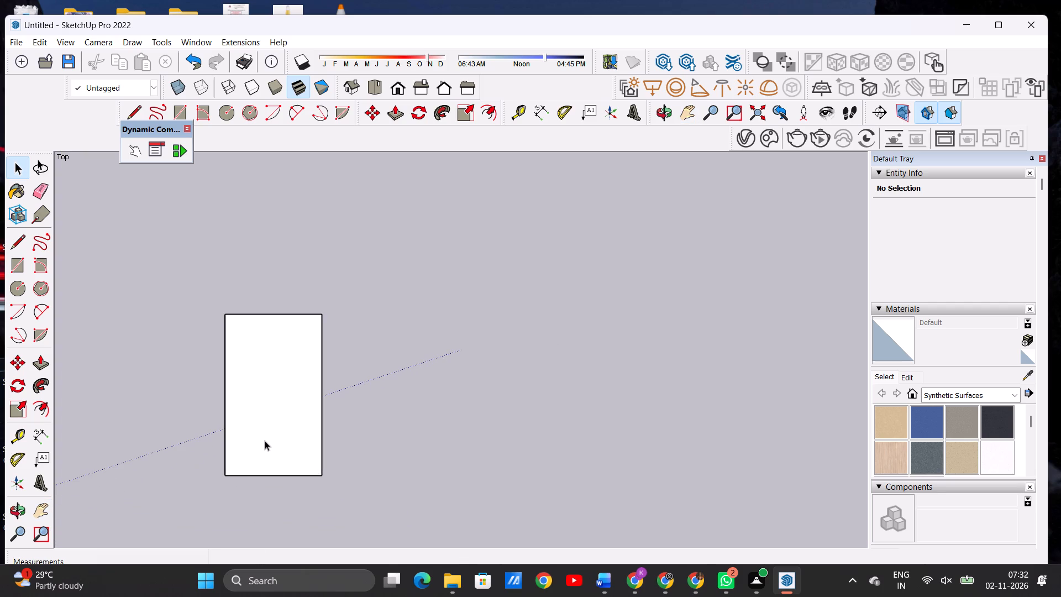
triple_click(266, 434)
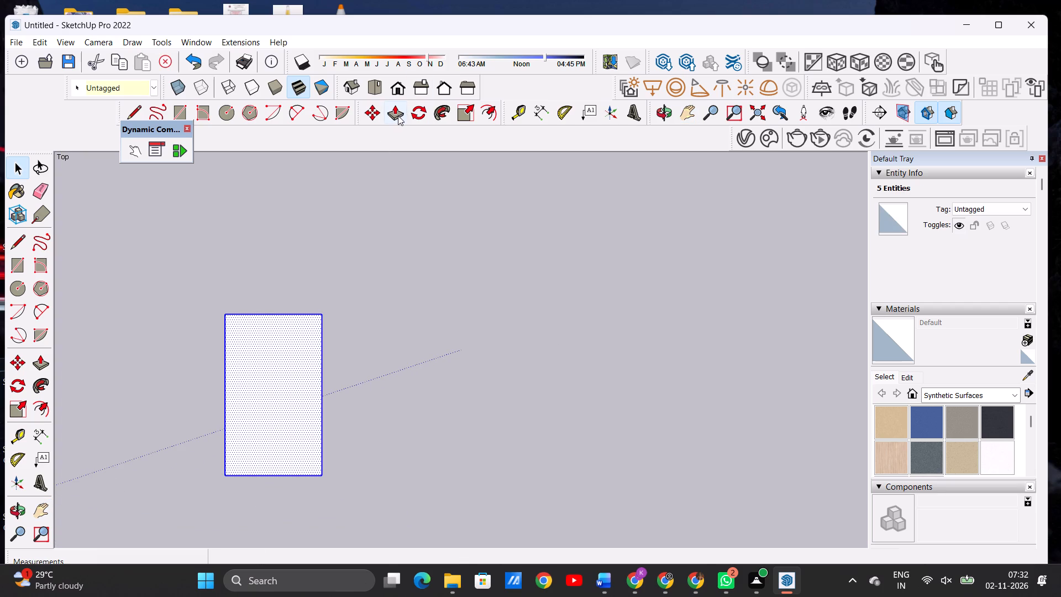
left_click(416, 113)
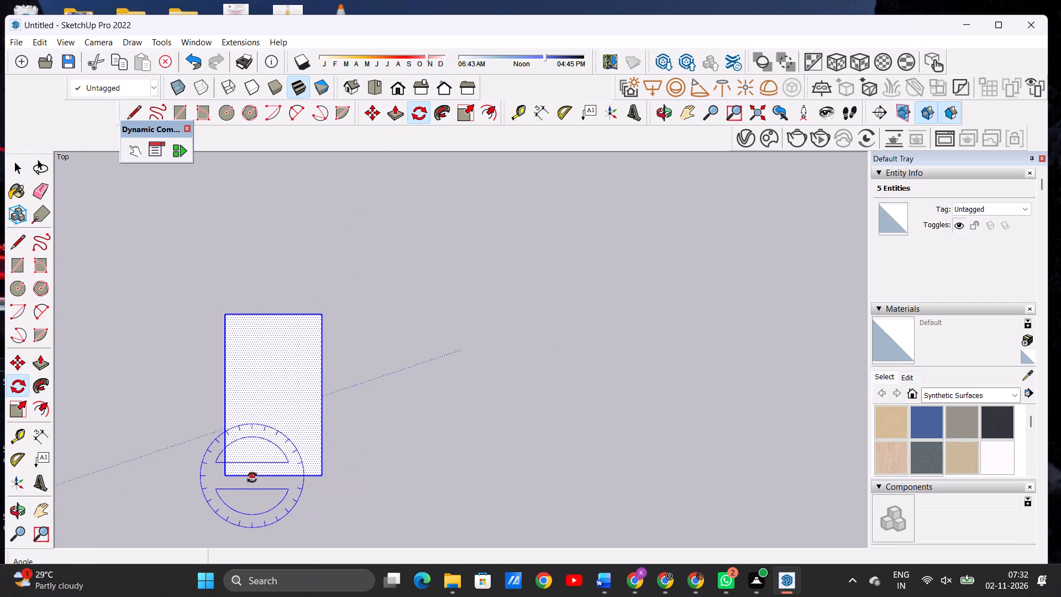
left_click(228, 478)
left_click(322, 474)
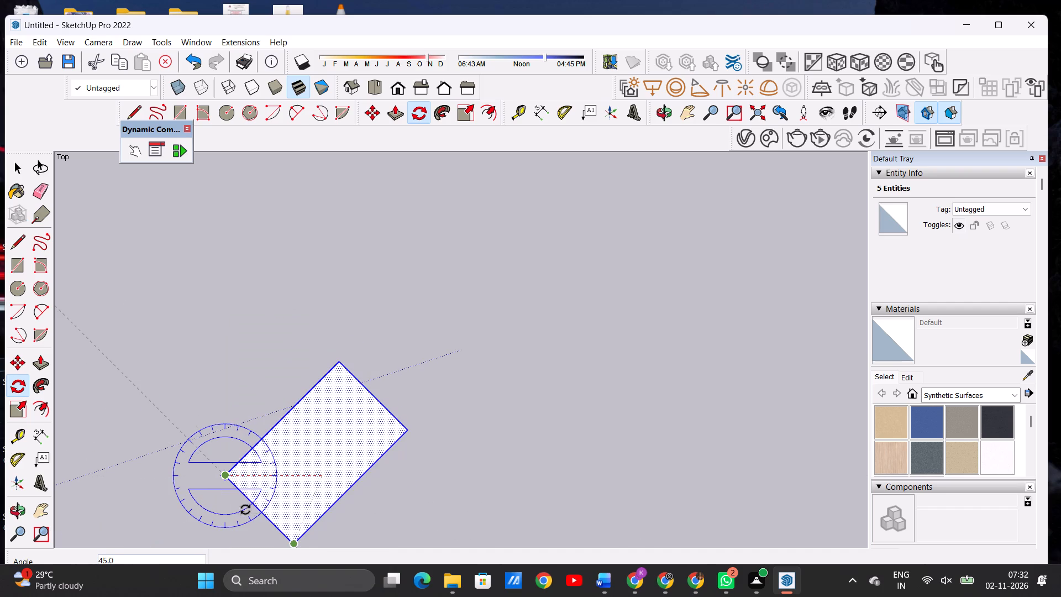
left_click(229, 506)
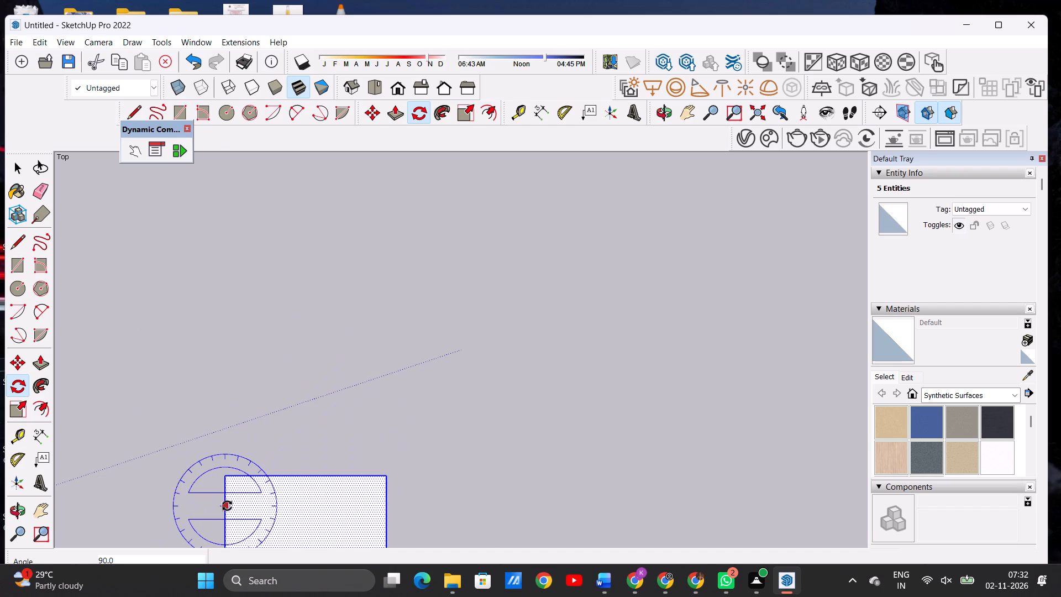
key("space")
Move the rotated rectangle by its far corner diagonally farther from the origin, between the red and green axes.
key("m")
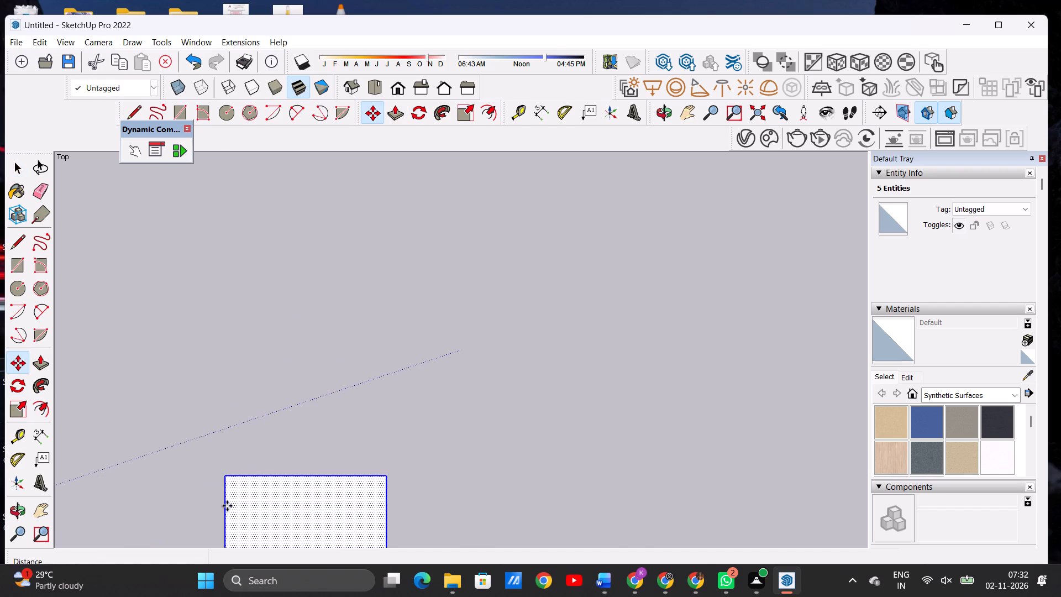
left_click(384, 484)
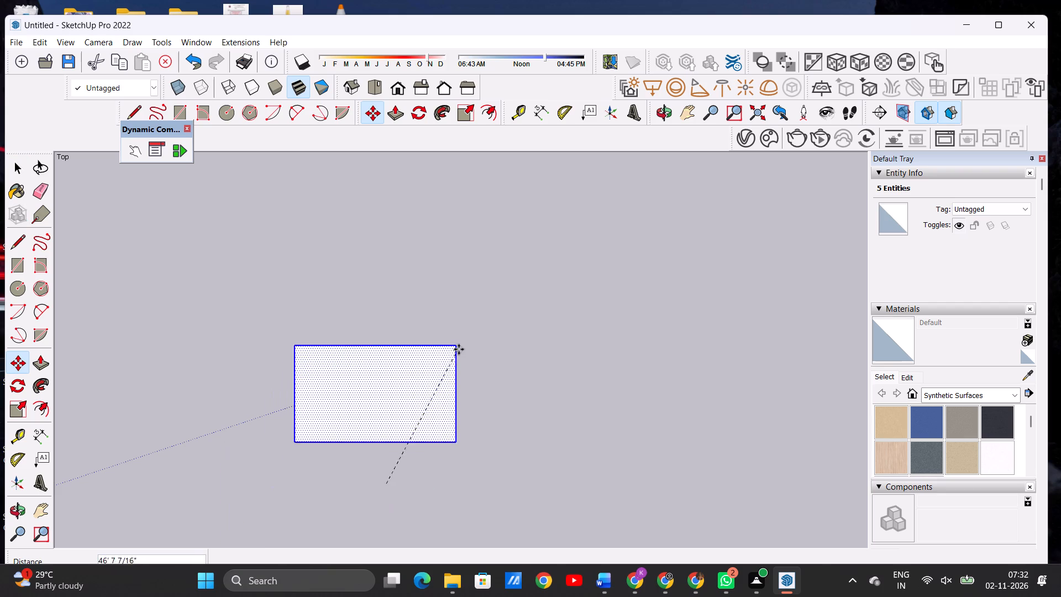
left_click(542, 296)
key("space")
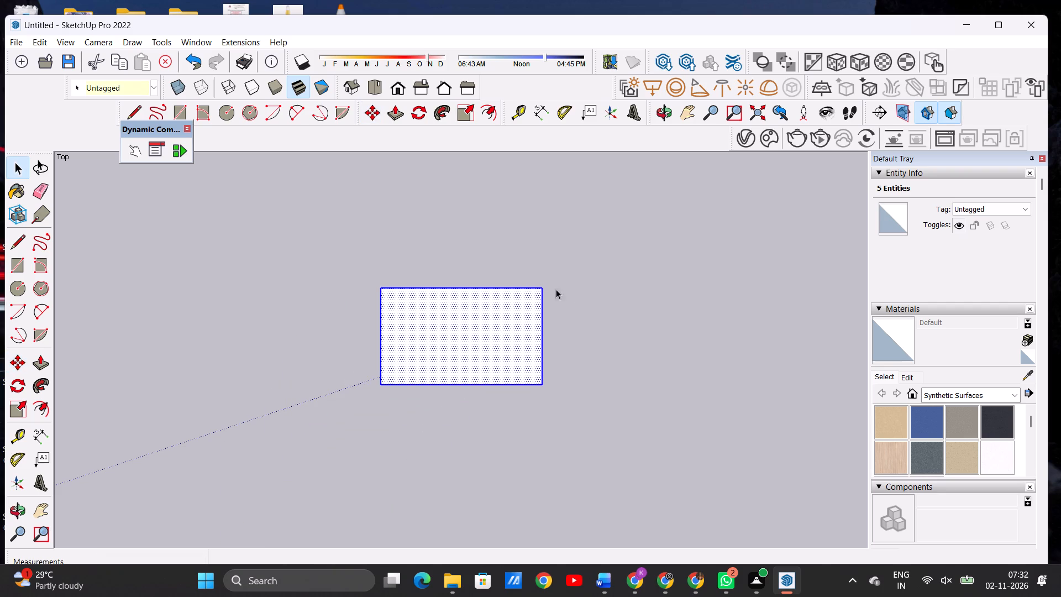
left_click(652, 305)
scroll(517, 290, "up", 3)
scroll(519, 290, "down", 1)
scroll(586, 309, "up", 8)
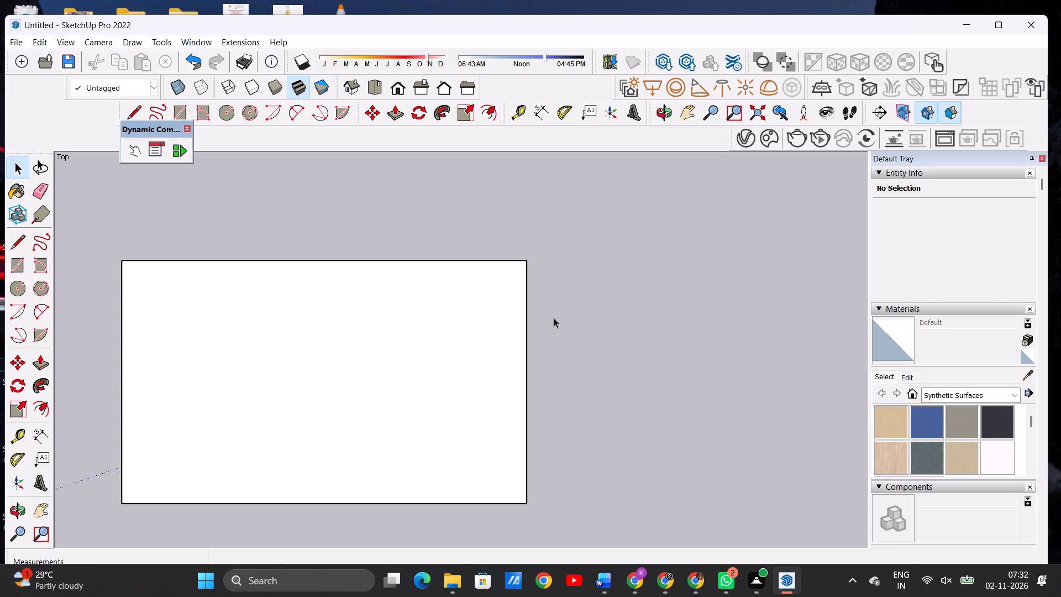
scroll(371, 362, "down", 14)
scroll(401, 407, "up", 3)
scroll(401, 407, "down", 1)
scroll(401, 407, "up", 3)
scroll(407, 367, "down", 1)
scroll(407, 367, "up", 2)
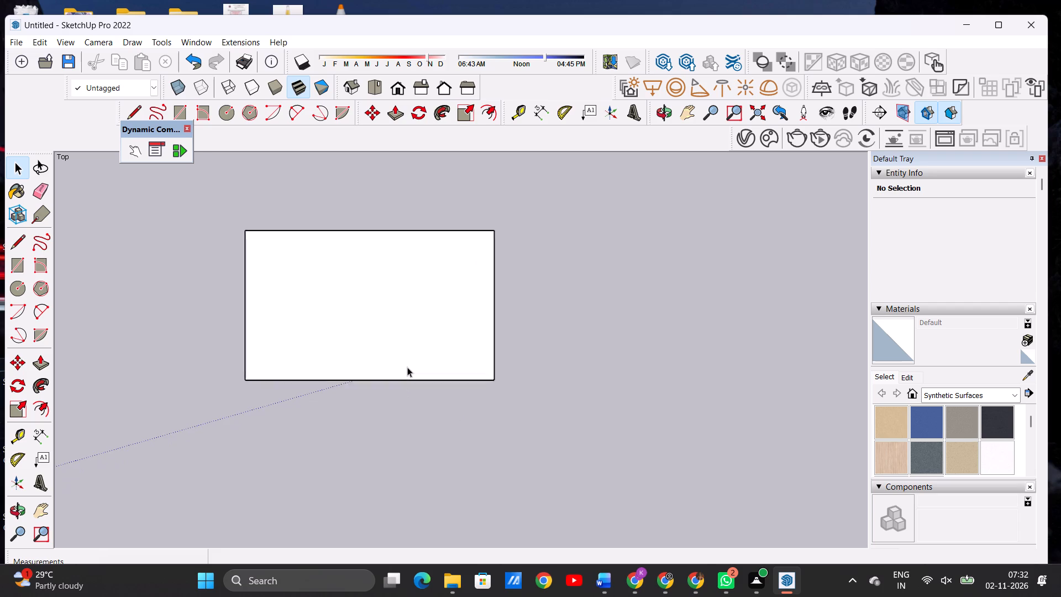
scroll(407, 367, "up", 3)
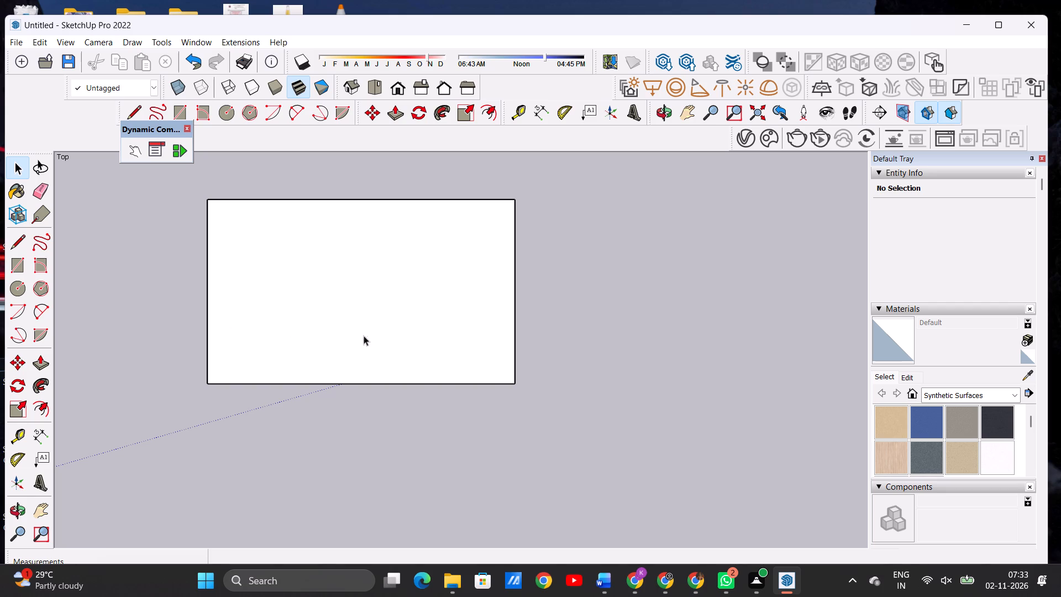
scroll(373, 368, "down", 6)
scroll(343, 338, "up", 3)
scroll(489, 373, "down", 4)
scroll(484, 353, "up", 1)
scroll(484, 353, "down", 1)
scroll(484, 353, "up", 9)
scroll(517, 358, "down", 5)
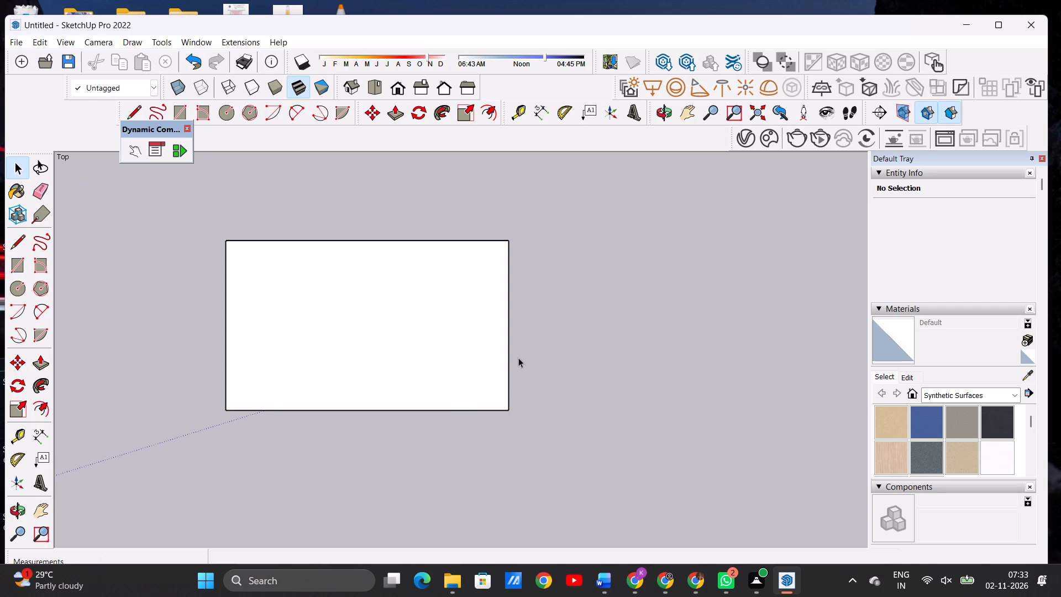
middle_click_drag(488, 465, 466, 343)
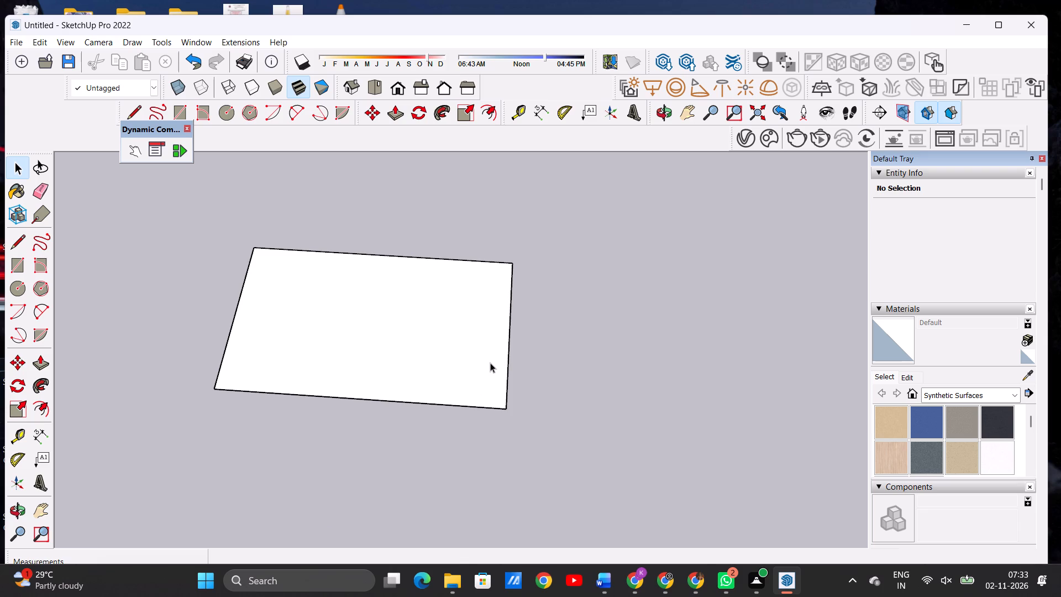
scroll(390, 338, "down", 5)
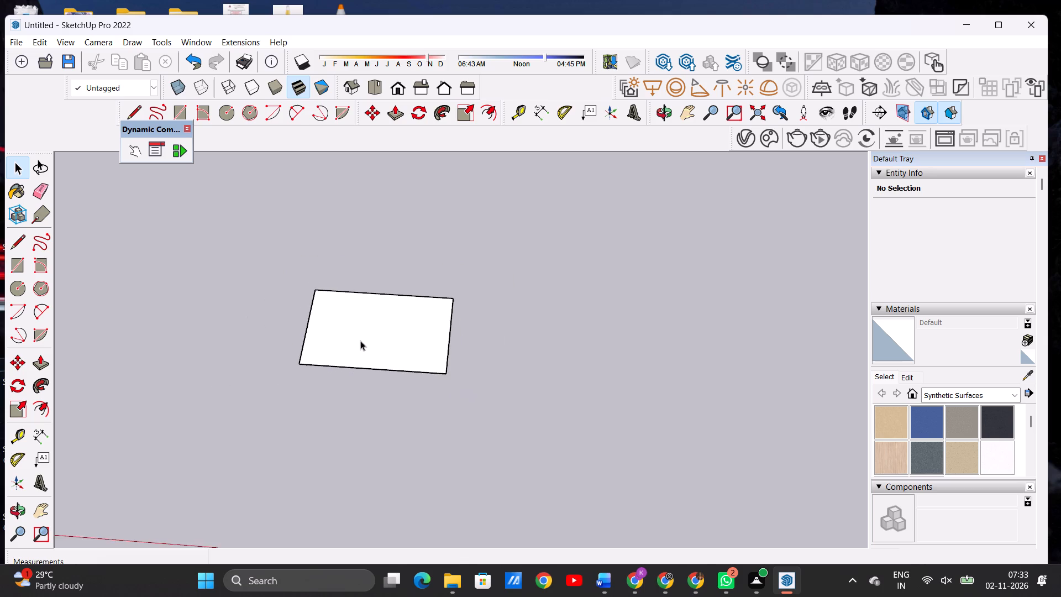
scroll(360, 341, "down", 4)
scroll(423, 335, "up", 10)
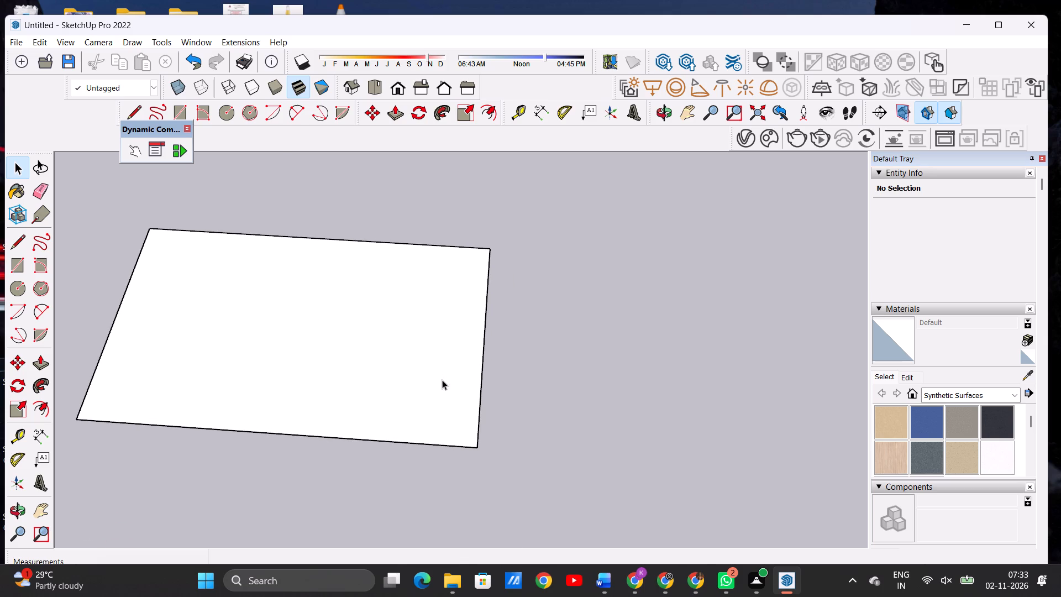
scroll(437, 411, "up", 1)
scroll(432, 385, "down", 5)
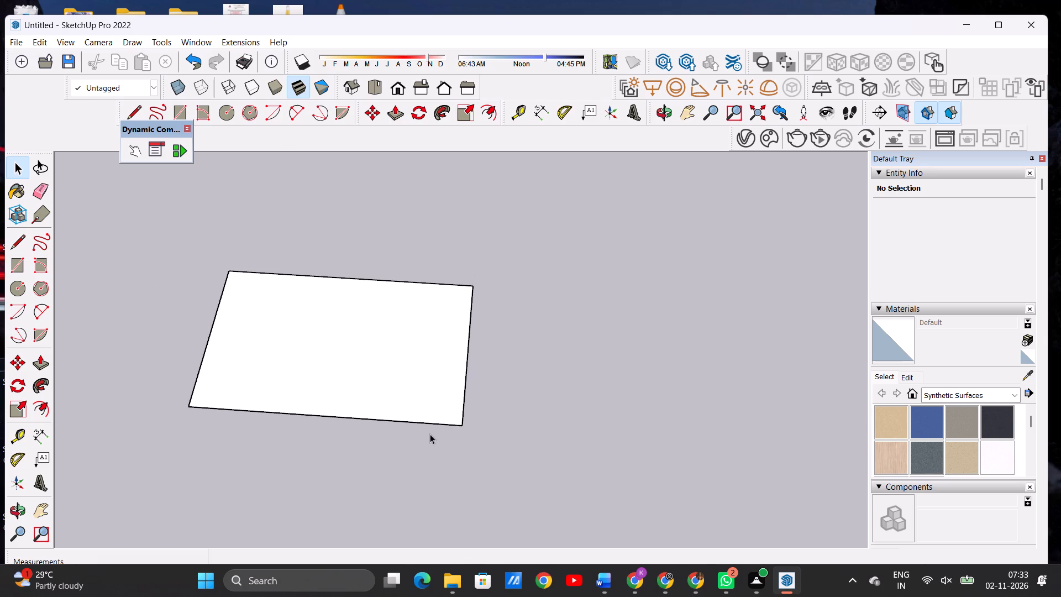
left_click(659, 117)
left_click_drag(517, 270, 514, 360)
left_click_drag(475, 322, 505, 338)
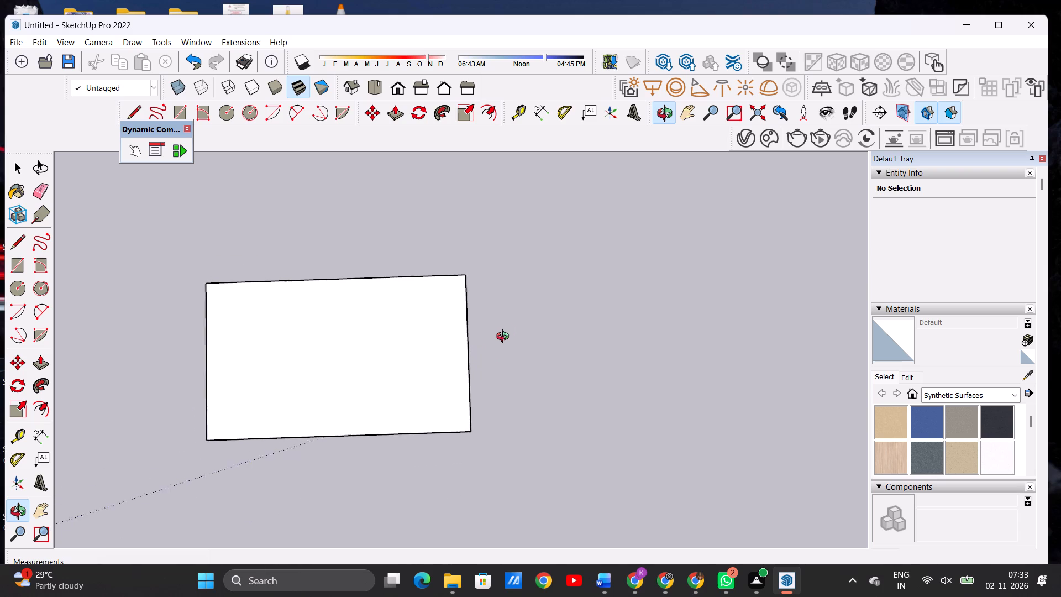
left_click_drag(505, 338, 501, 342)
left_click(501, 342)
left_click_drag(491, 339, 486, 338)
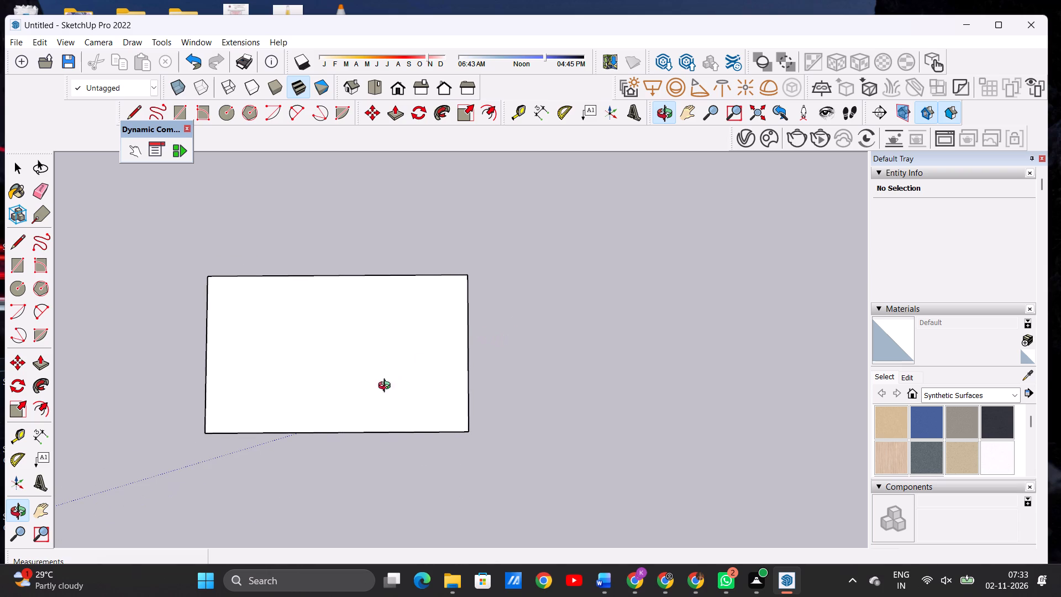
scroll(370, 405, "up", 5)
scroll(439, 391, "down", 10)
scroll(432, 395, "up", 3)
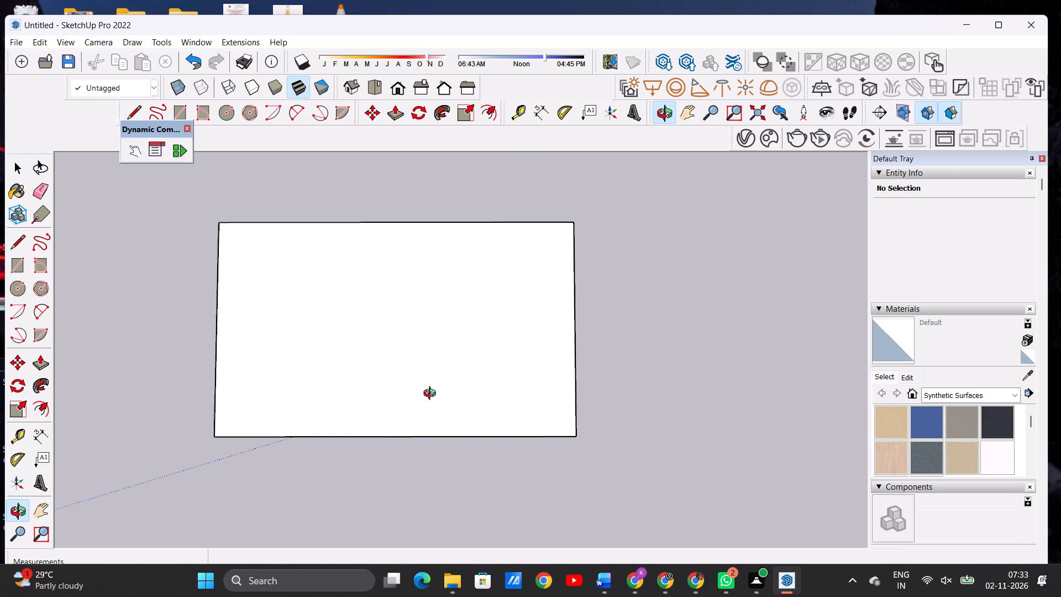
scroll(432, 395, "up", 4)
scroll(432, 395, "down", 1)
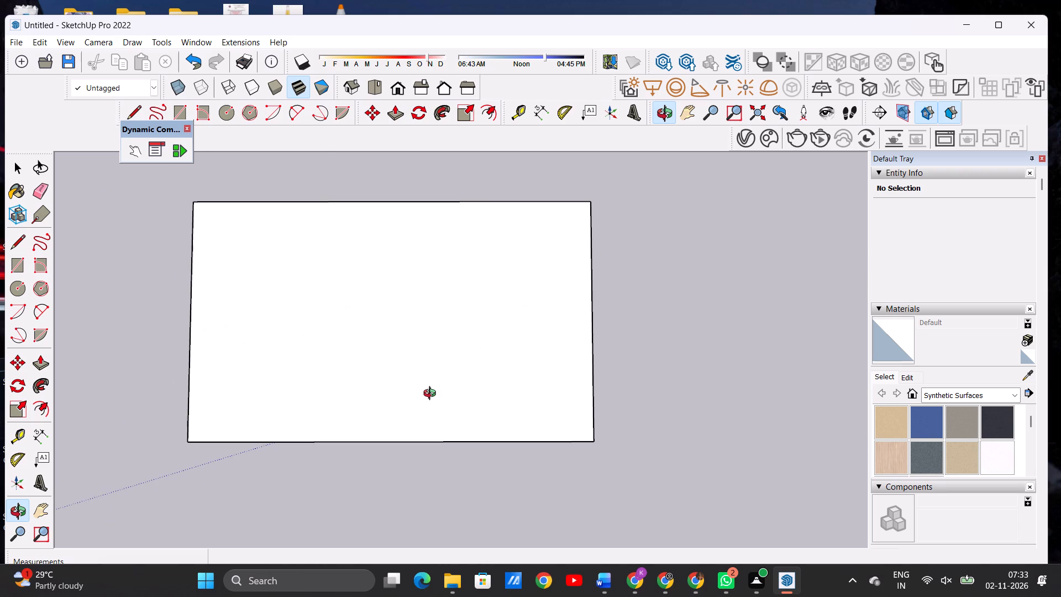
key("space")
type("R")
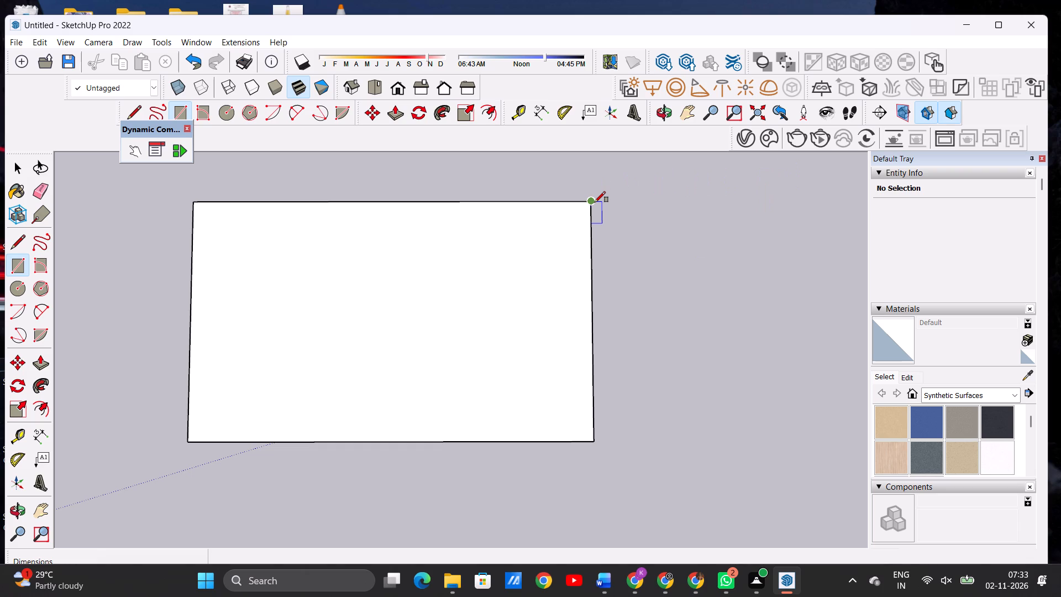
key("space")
Push/Pull the 30' by 50' rectangle's face upward 9" to form a thin slab.
scroll(543, 266, "down", 6)
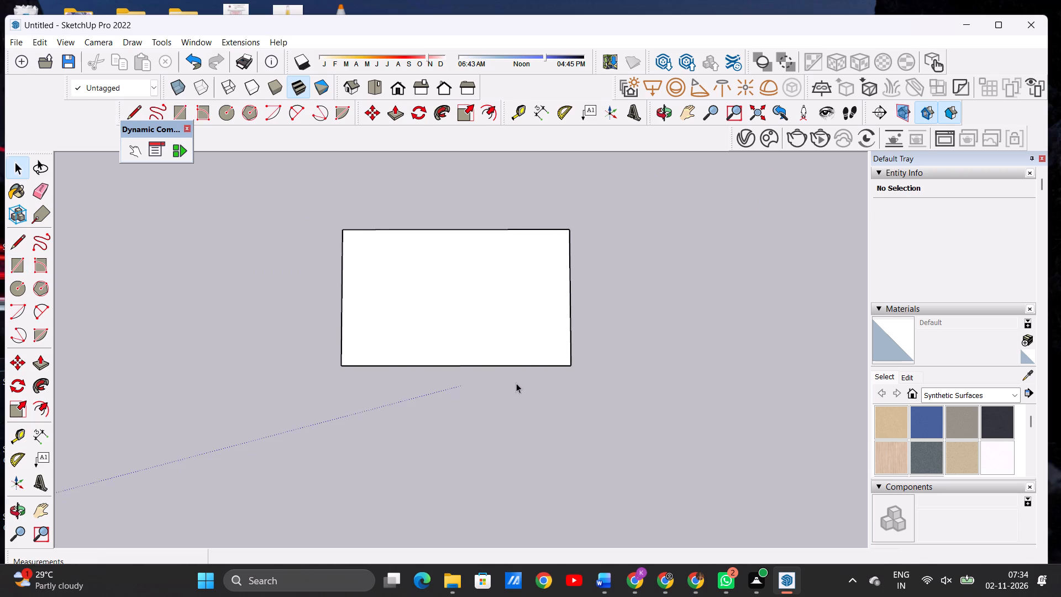
middle_click_drag(516, 383, 534, 272)
middle_click_drag(395, 385, 405, 266)
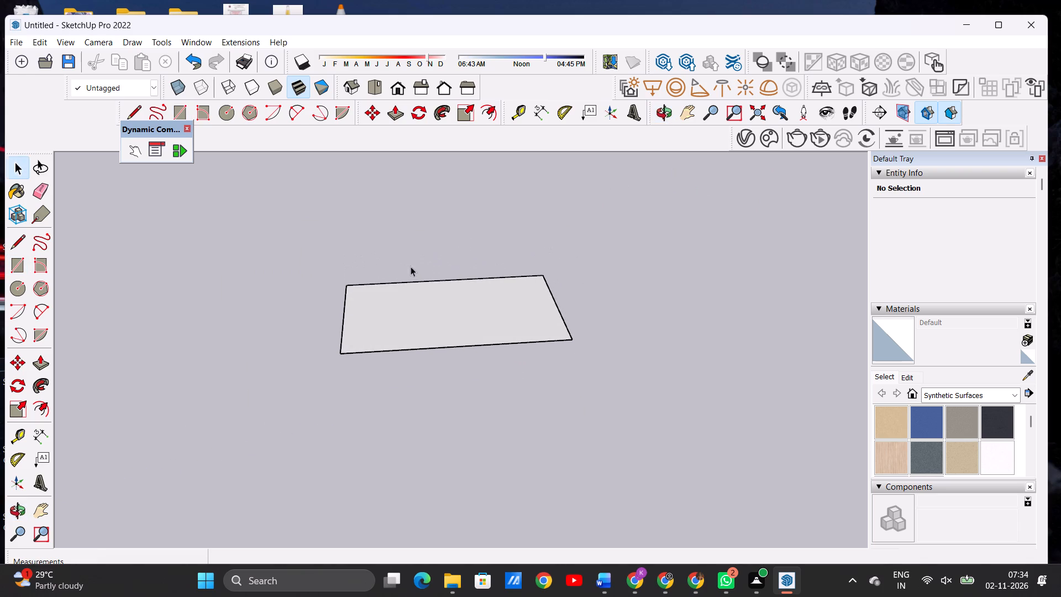
middle_click_drag(758, 280, 759, 298)
middle_click_drag(761, 306, 760, 342)
middle_click_drag(758, 345, 752, 350)
scroll(533, 362, "up", 7)
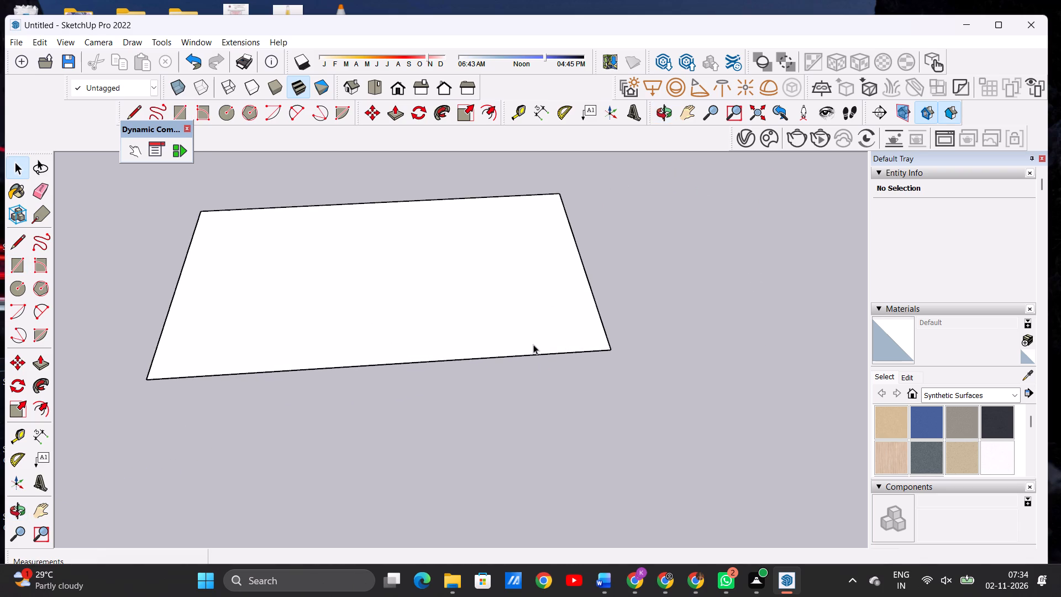
middle_click(574, 249)
middle_click_drag(580, 248, 600, 275)
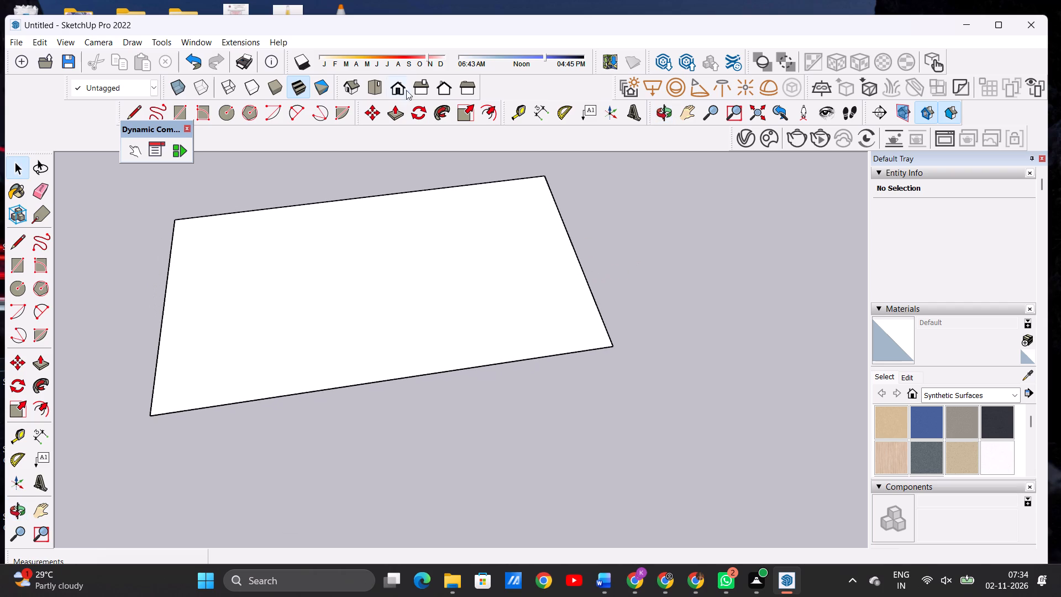
left_click(372, 86)
scroll(412, 271, "down", 7)
middle_click_drag(451, 401, 460, 378)
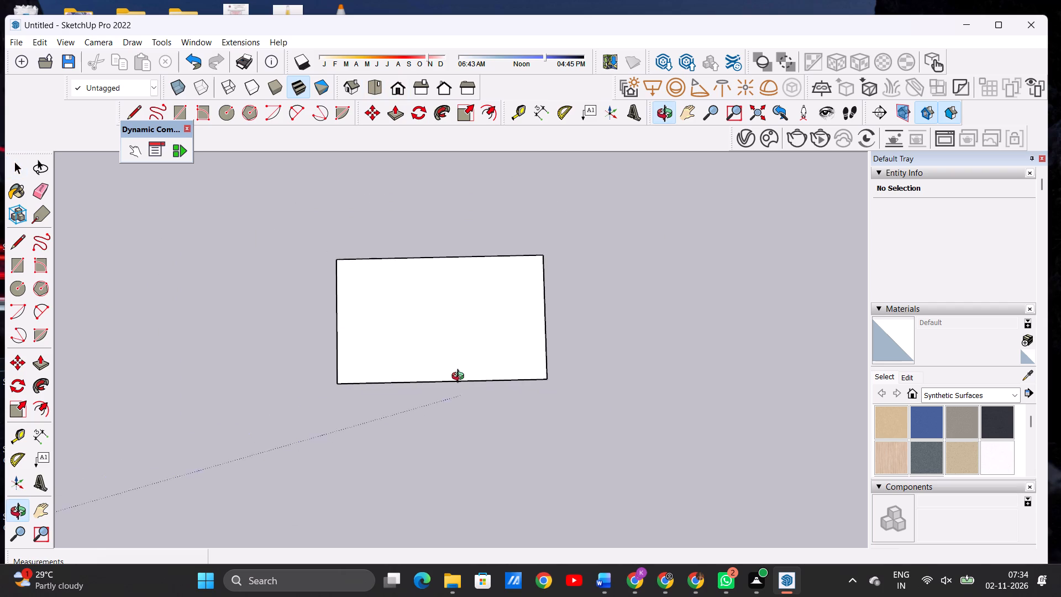
middle_click_drag(460, 378, 460, 351)
middle_click_drag(390, 430, 358, 284)
middle_click_drag(531, 354, 552, 335)
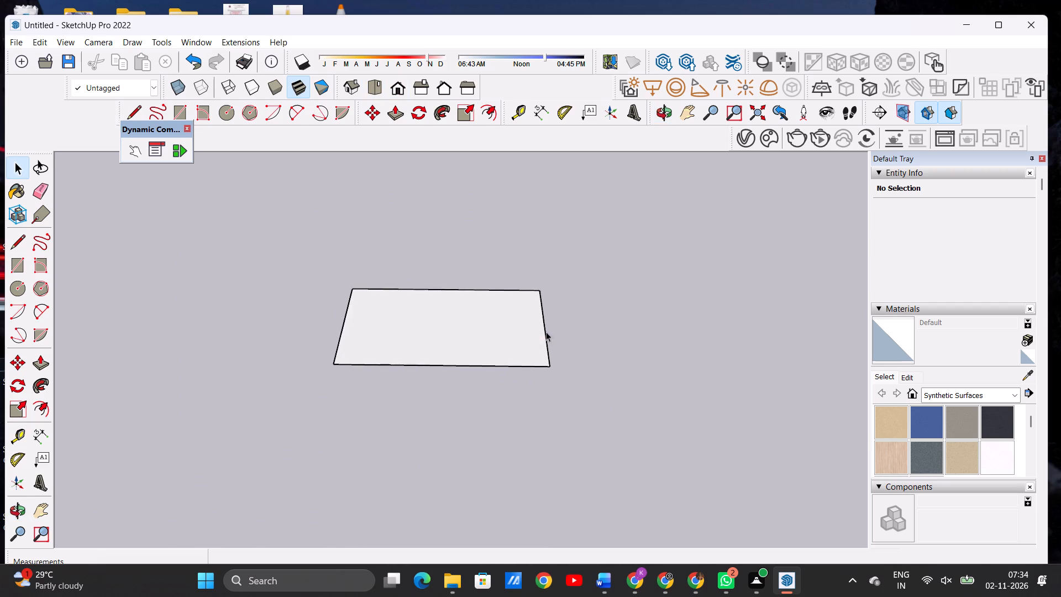
scroll(451, 332, "up", 7)
middle_click_drag(450, 339, 445, 334)
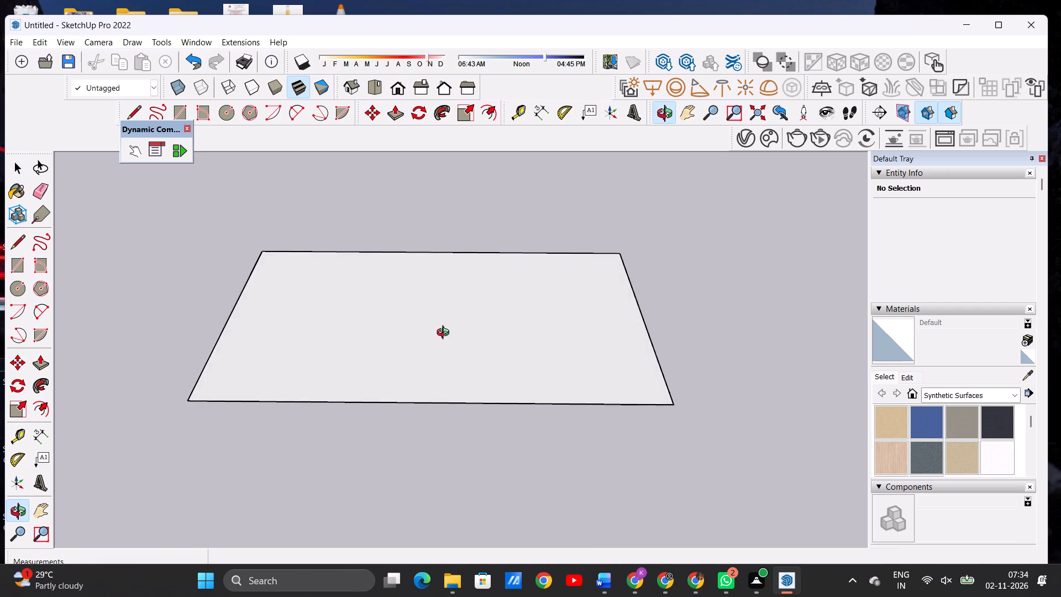
middle_click_drag(445, 334, 461, 329)
key("p")
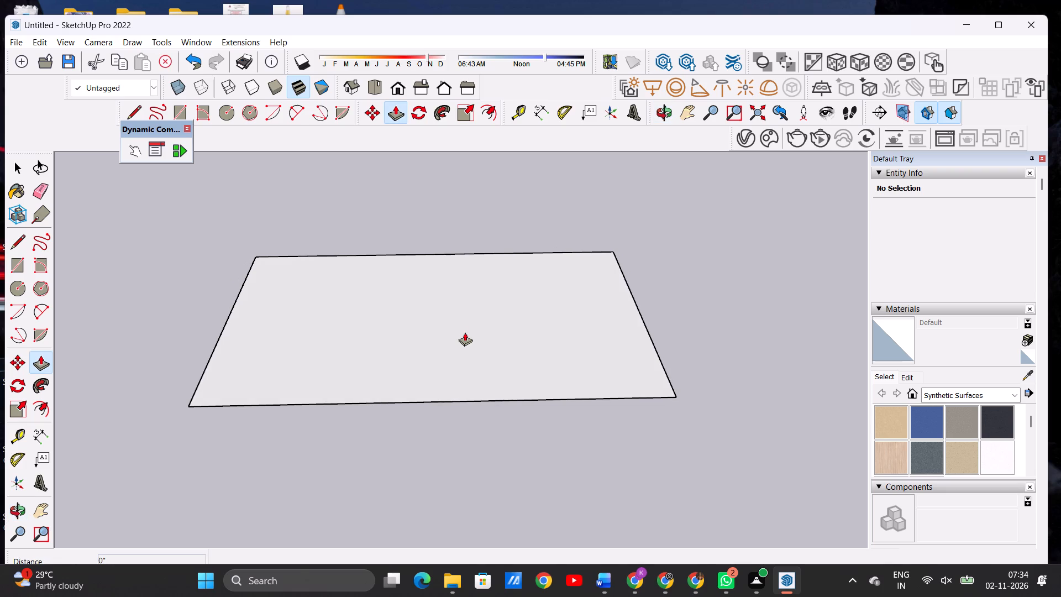
left_click(611, 376)
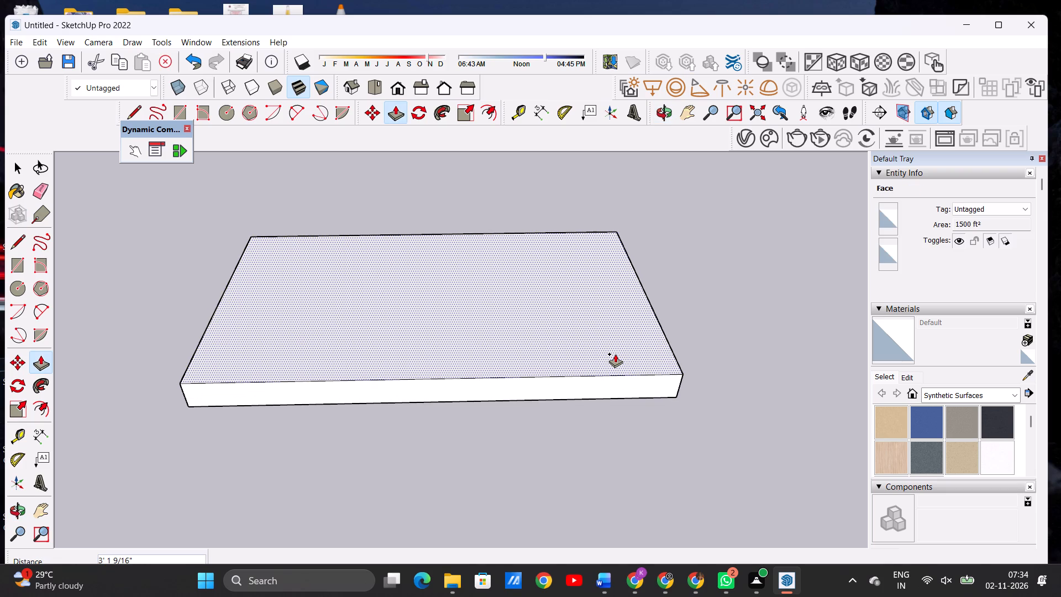
key("9")
key("shift+quotedbl")
key("Return")
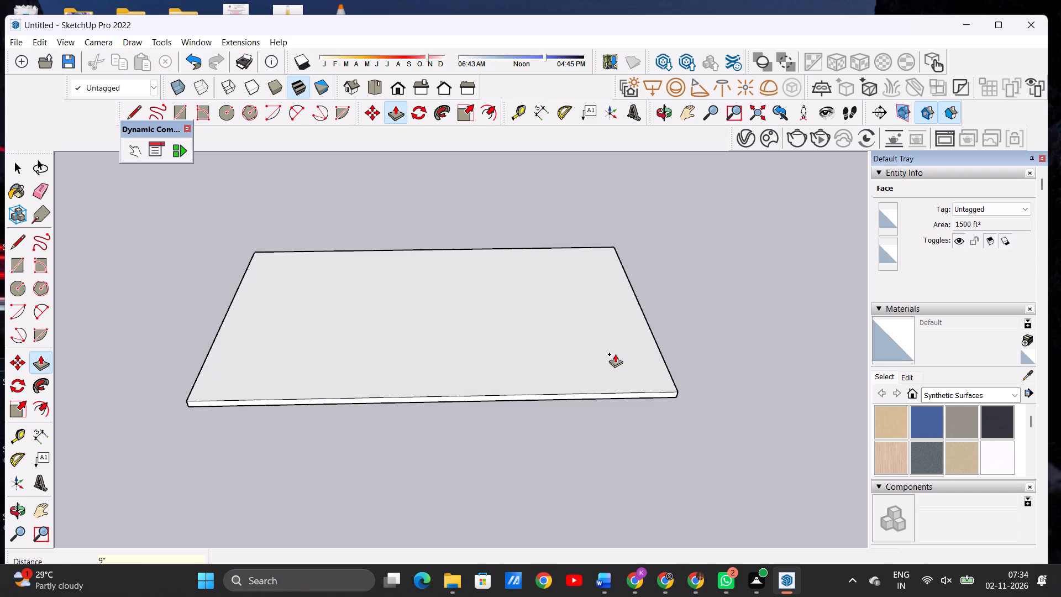
key("space")
Examine the slab's thickness along its front long edge and its overall shape.
scroll(623, 383, "up", 11)
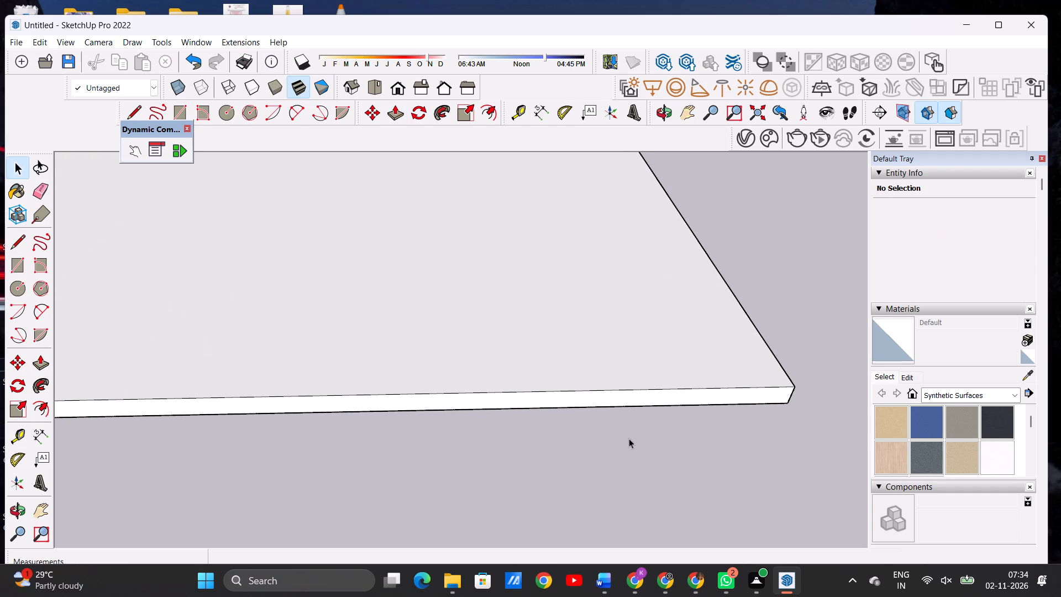
middle_click_drag(629, 437, 624, 418)
scroll(622, 396, "down", 7)
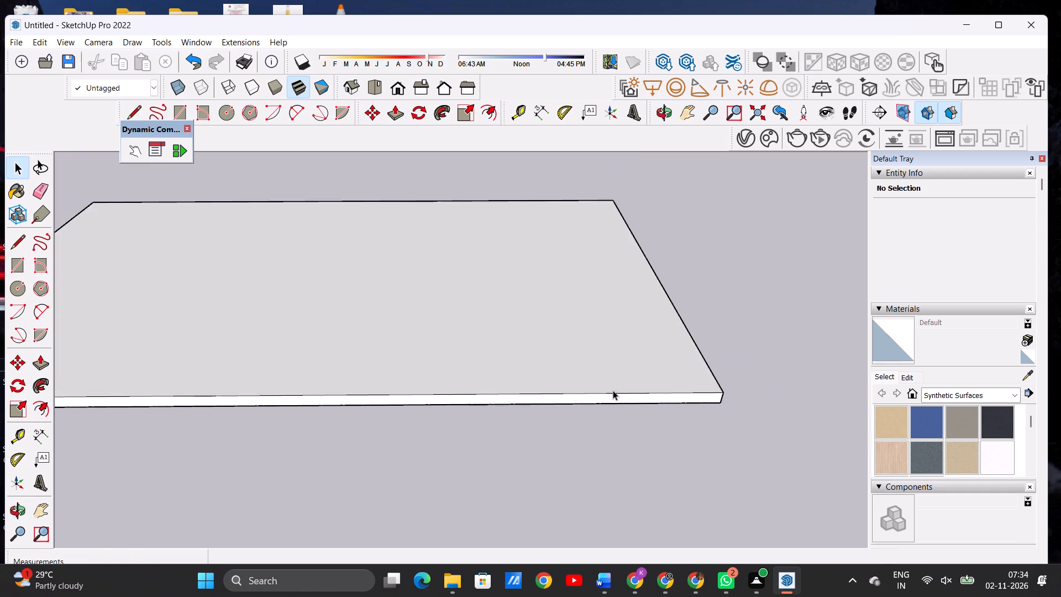
scroll(613, 390, "down", 3)
scroll(590, 397, "up", 1)
scroll(589, 398, "down", 3)
middle_click_drag(569, 355, 573, 443)
scroll(618, 387, "down", 2)
scroll(618, 387, "up", 1)
scroll(618, 387, "down", 12)
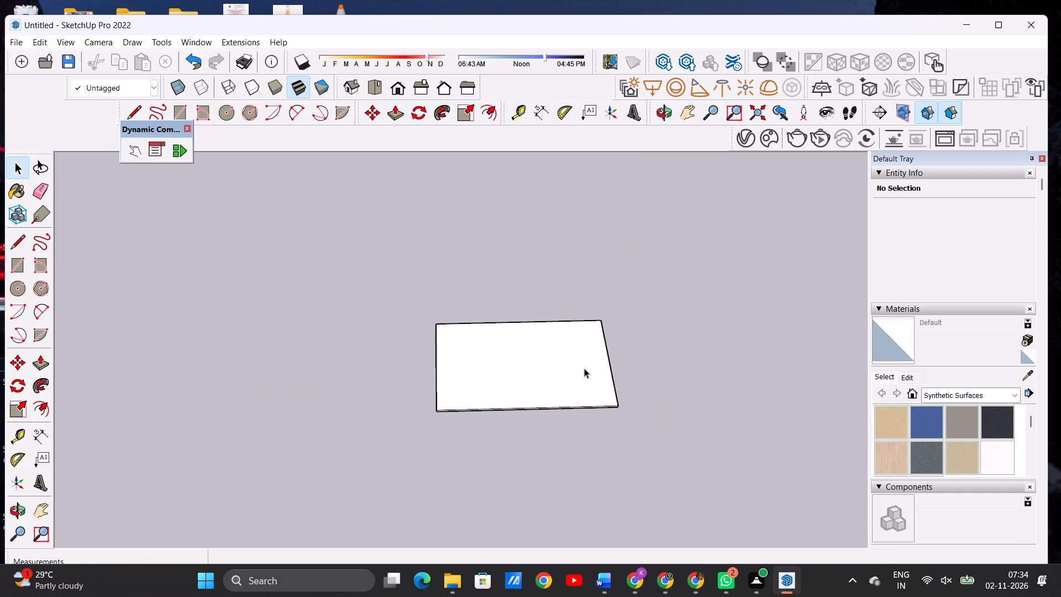
Offset the outline of the slab's top face inward by about 1' 4".
scroll(662, 323, "up", 5)
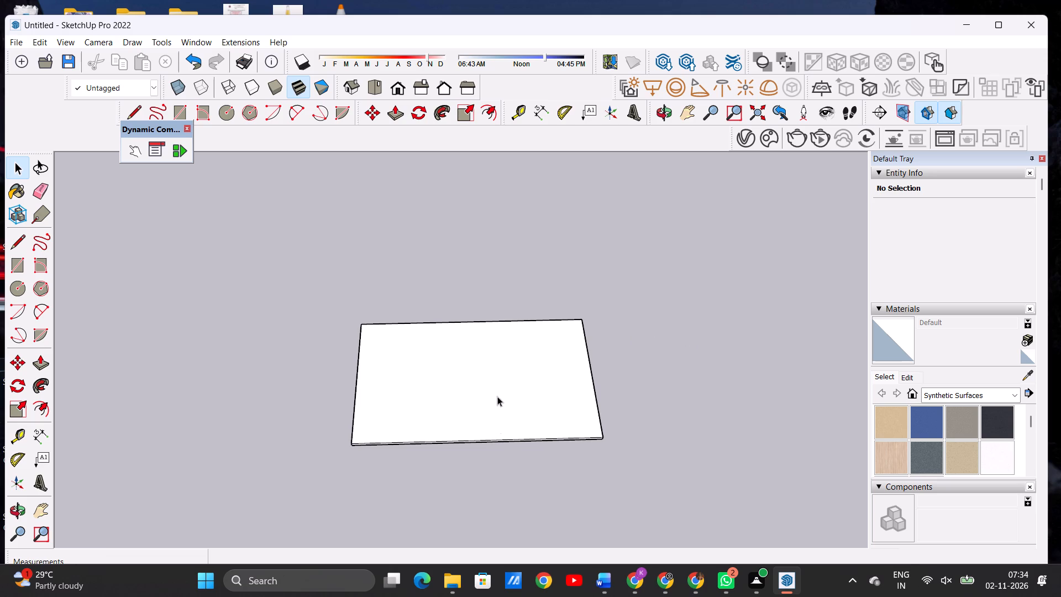
middle_click_drag(510, 384, 508, 436)
scroll(531, 392, "up", 1)
scroll(531, 392, "down", 1)
scroll(537, 385, "up", 4)
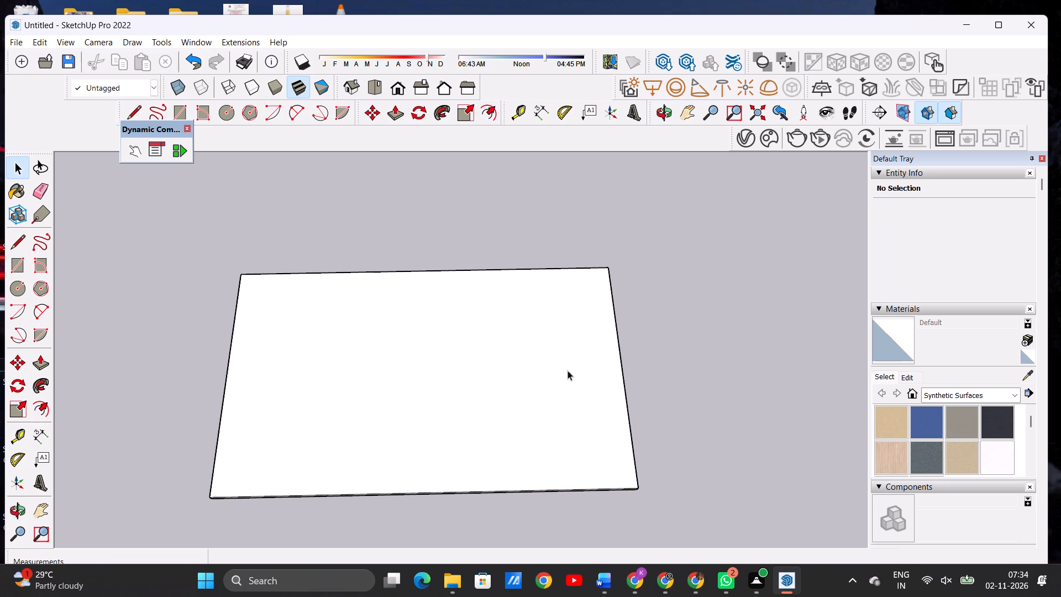
scroll(568, 370, "up", 5)
middle_click_drag(515, 347, 516, 402)
middle_click(516, 402)
scroll(519, 370, "down", 2)
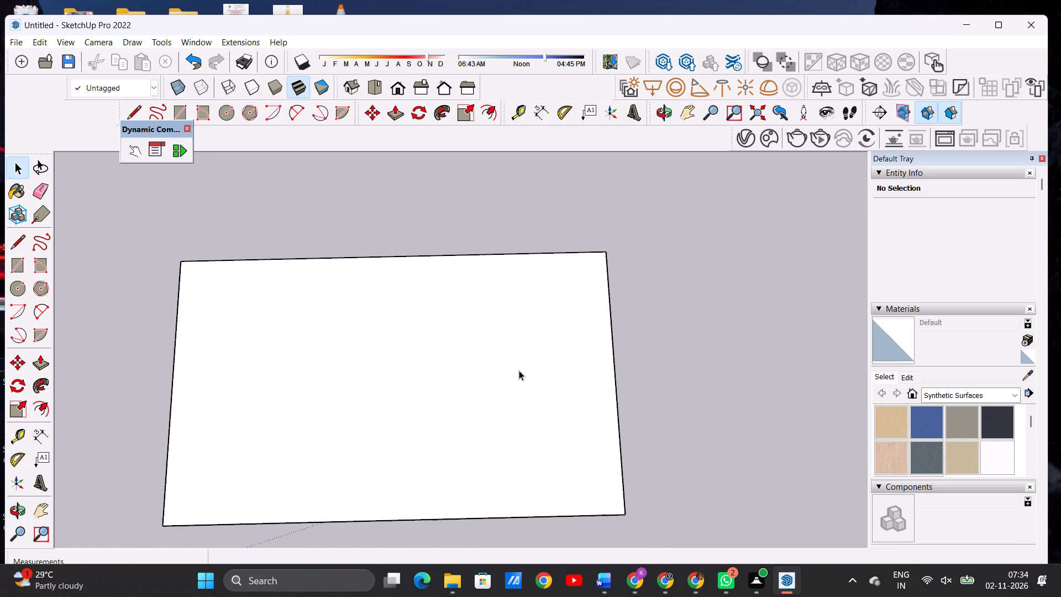
scroll(519, 370, "down", 2)
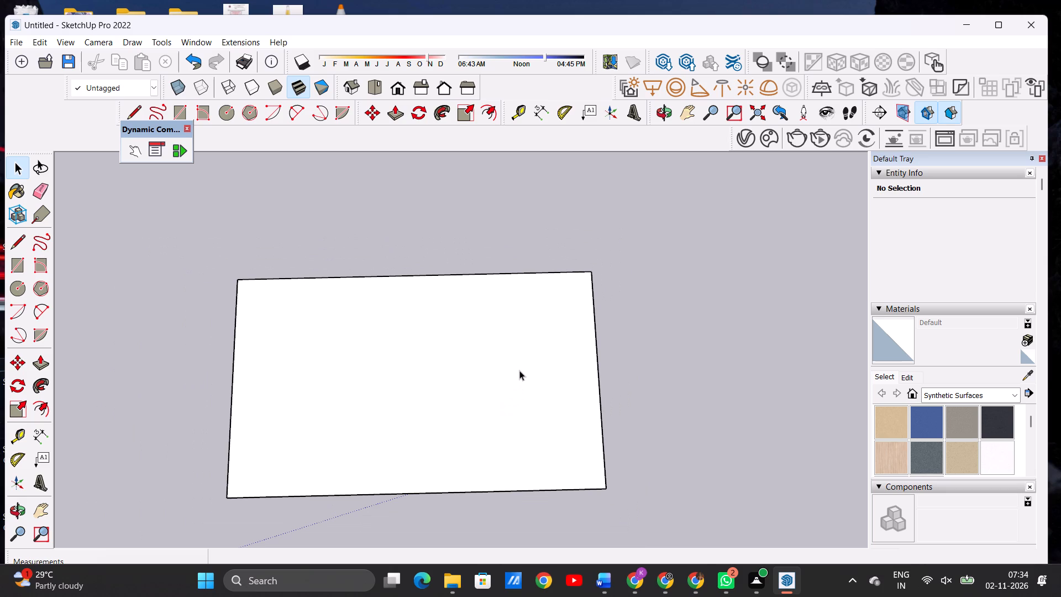
type("OF")
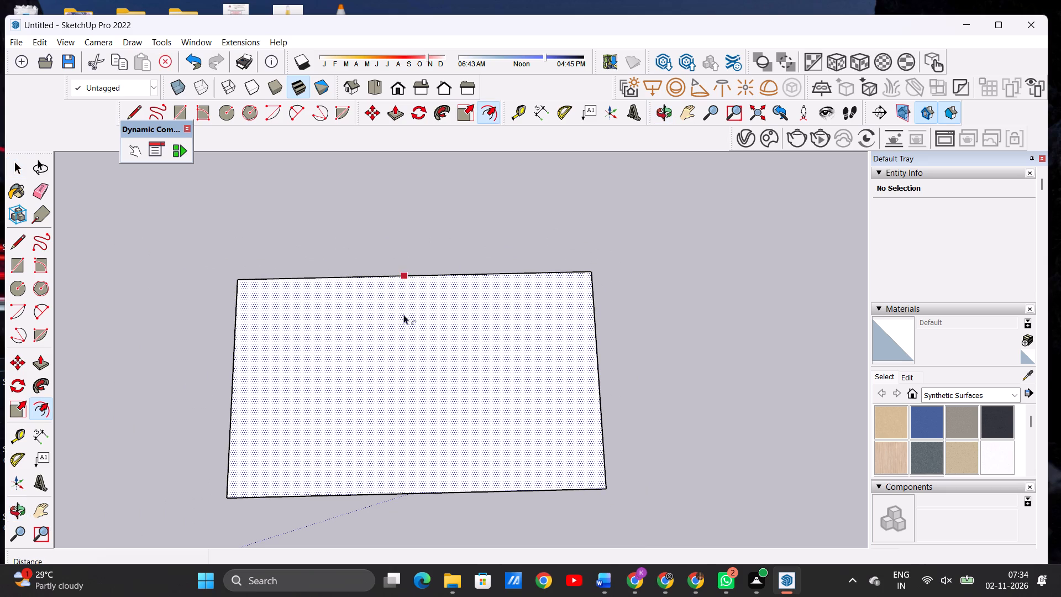
left_click(321, 295)
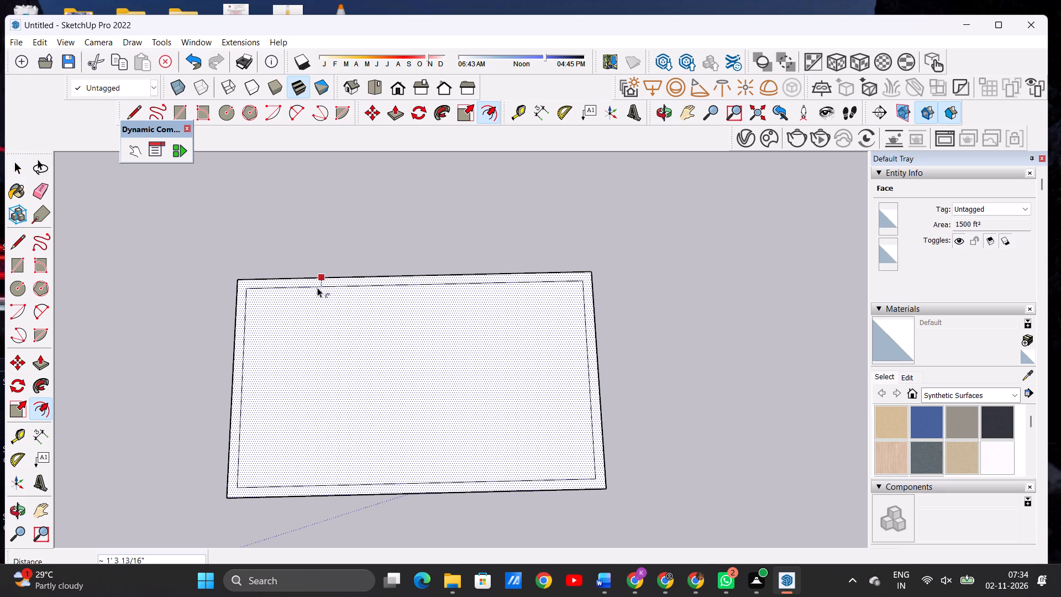
left_click(317, 287)
key("space")
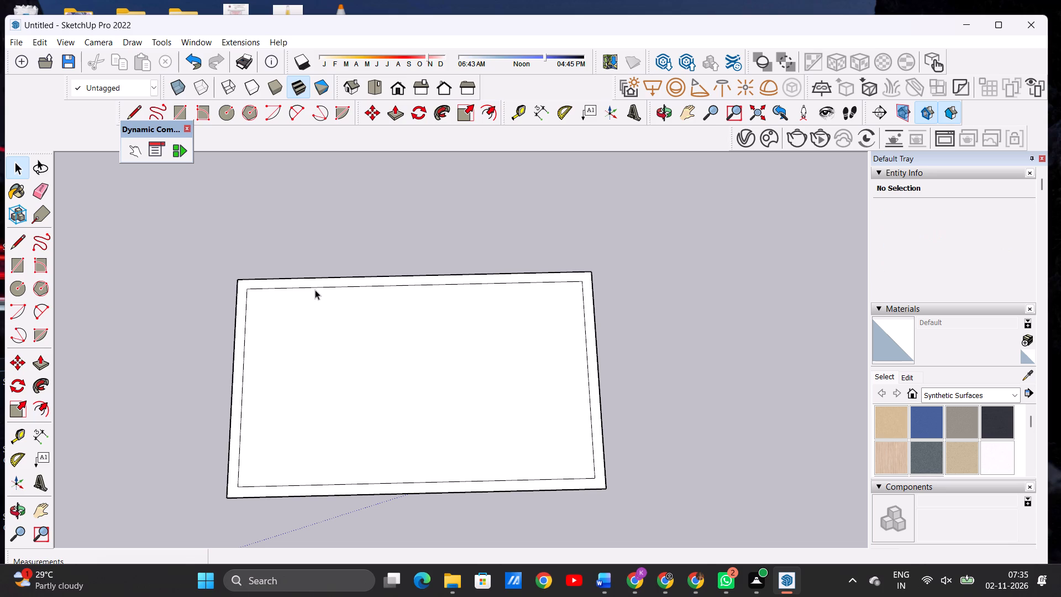
Draw a line about 1' 4 3/4" long extending the inset border's right short side to the slab's front long edge.
scroll(377, 280, "down", 11)
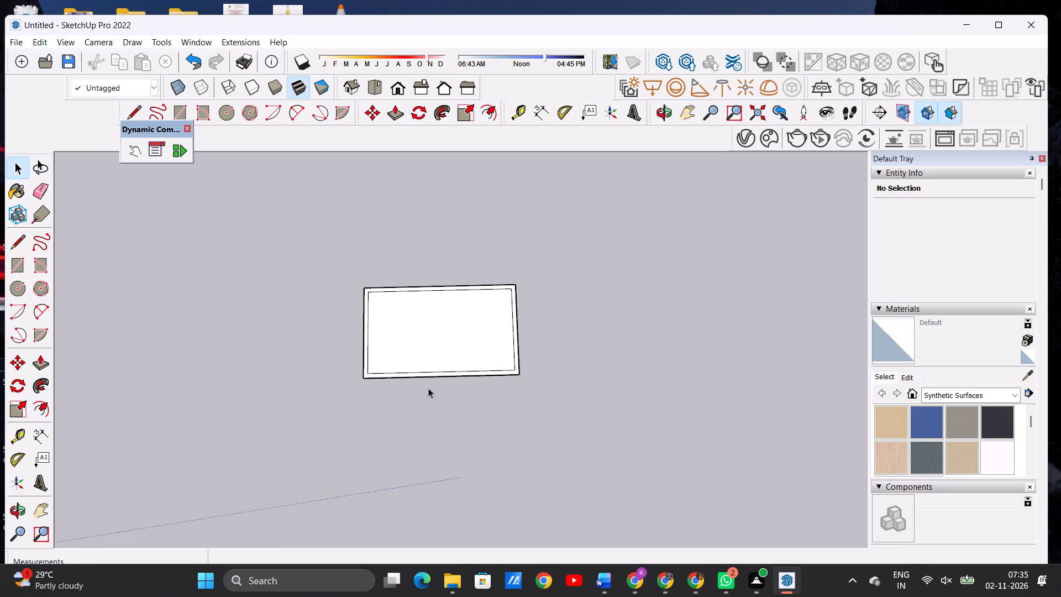
scroll(449, 389, "up", 2)
scroll(439, 391, "down", 1)
scroll(434, 392, "up", 3)
scroll(442, 333, "up", 7)
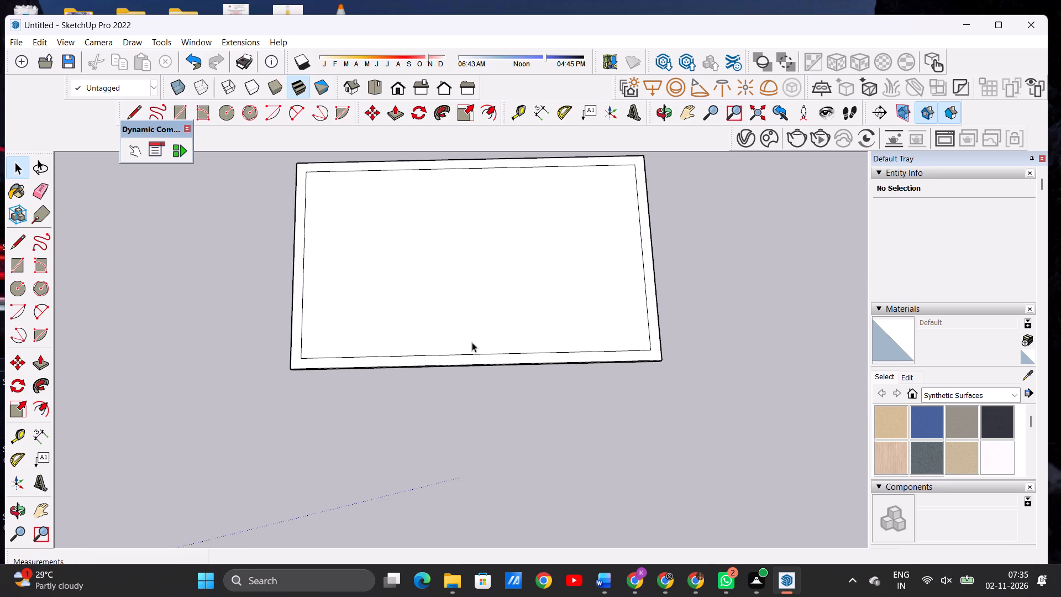
middle_click_drag(471, 342, 468, 348)
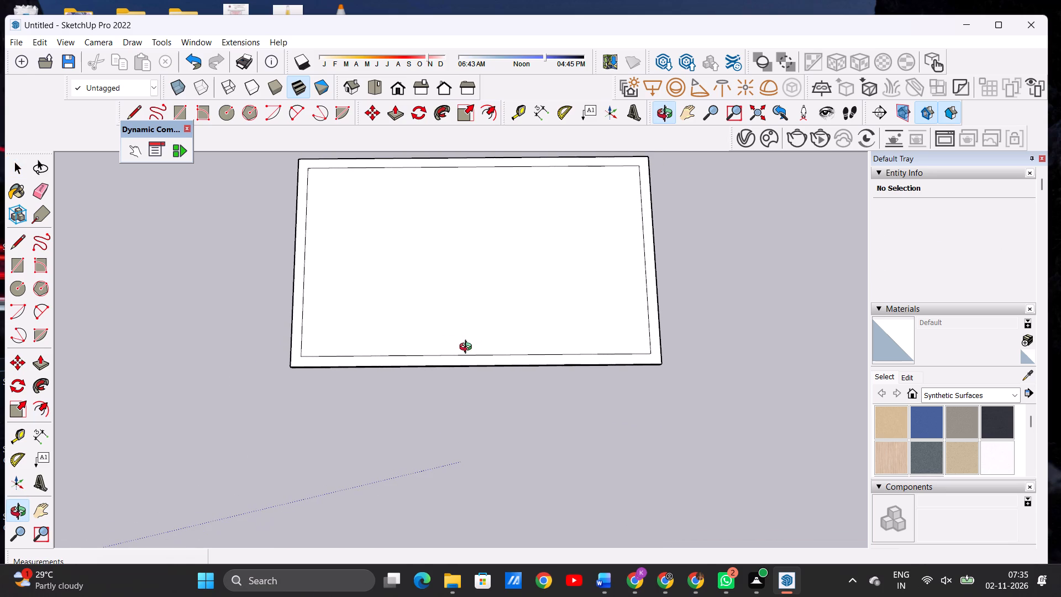
middle_click(468, 348)
scroll(649, 300, "up", 6)
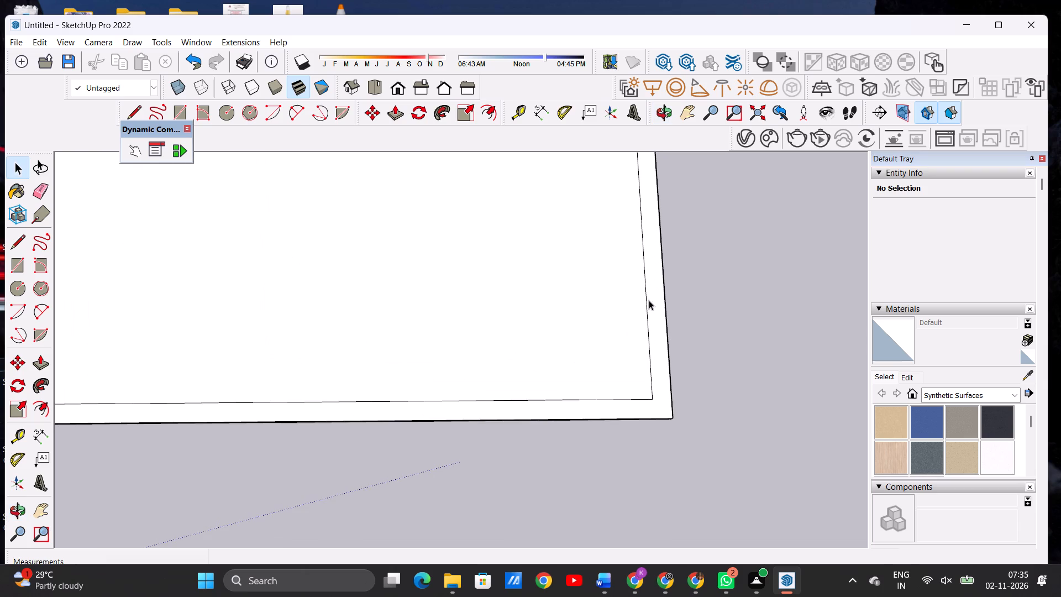
key("l")
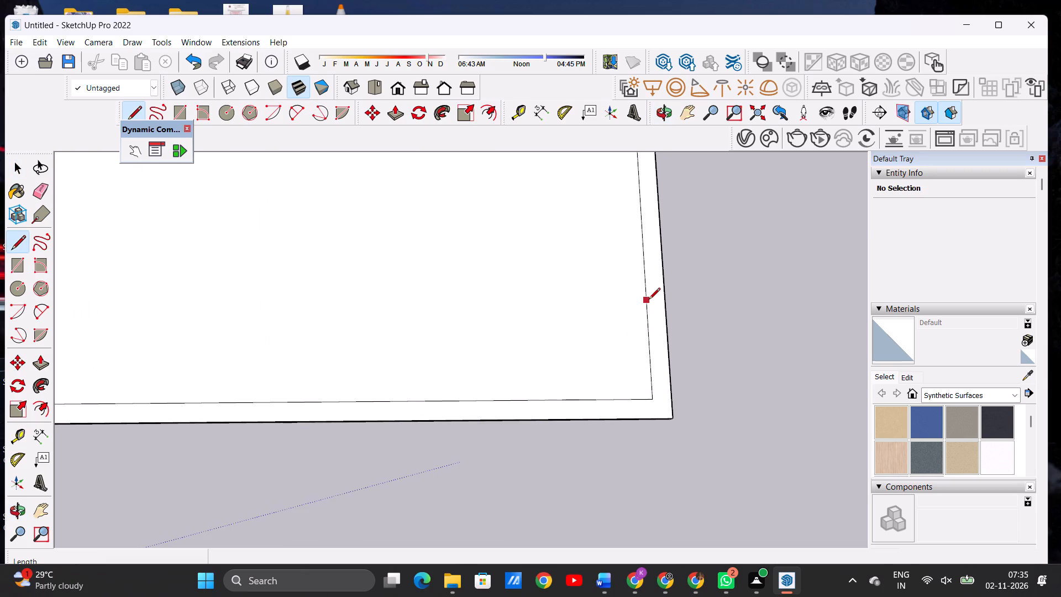
scroll(666, 409, "up", 5)
scroll(665, 421, "down", 1)
scroll(665, 424, "up", 1)
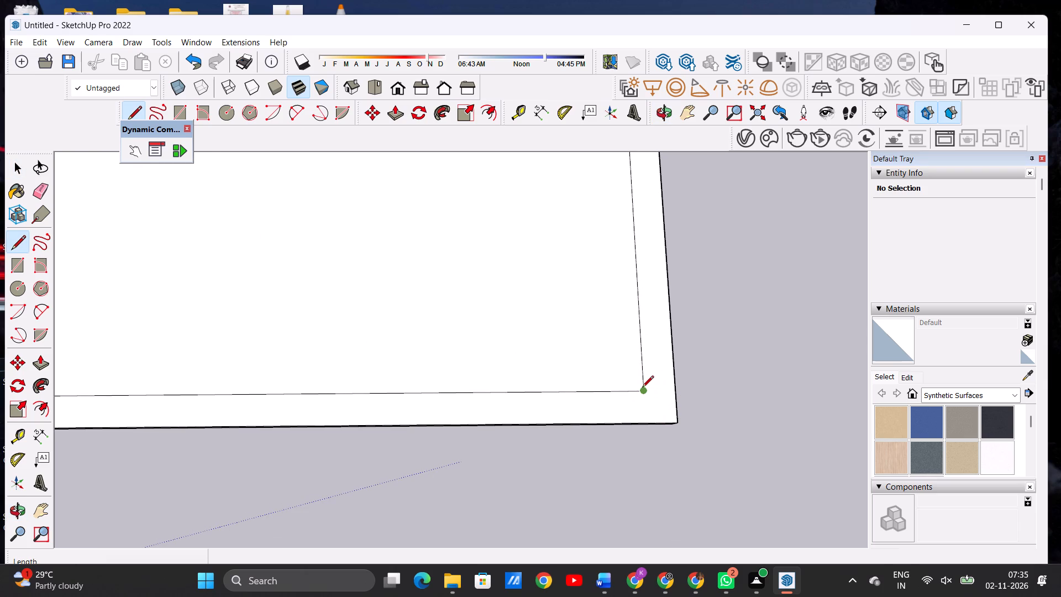
left_click(642, 388)
scroll(650, 425, "up", 13)
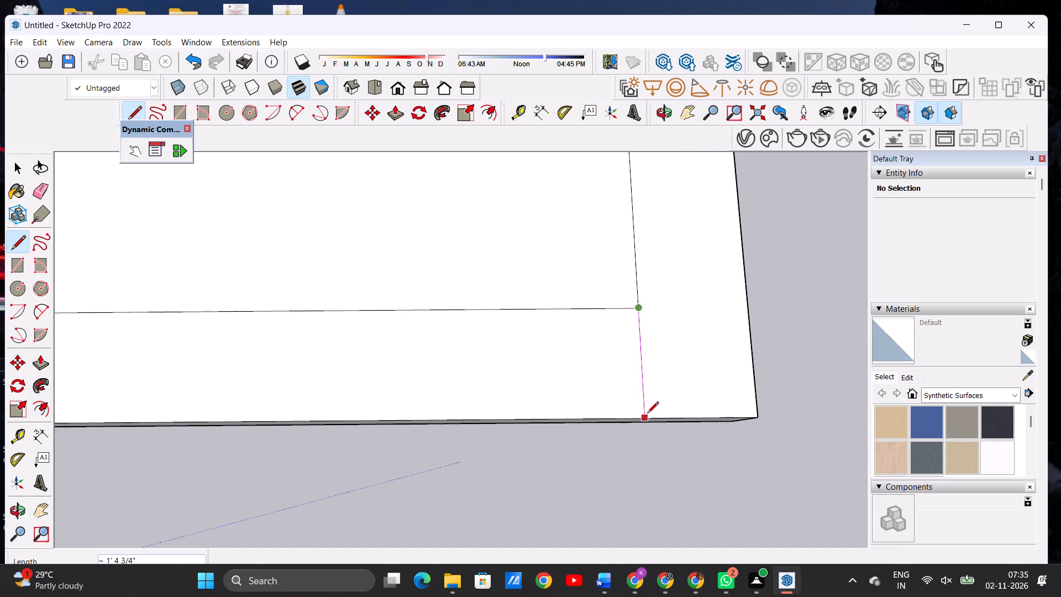
scroll(647, 417, "up", 6)
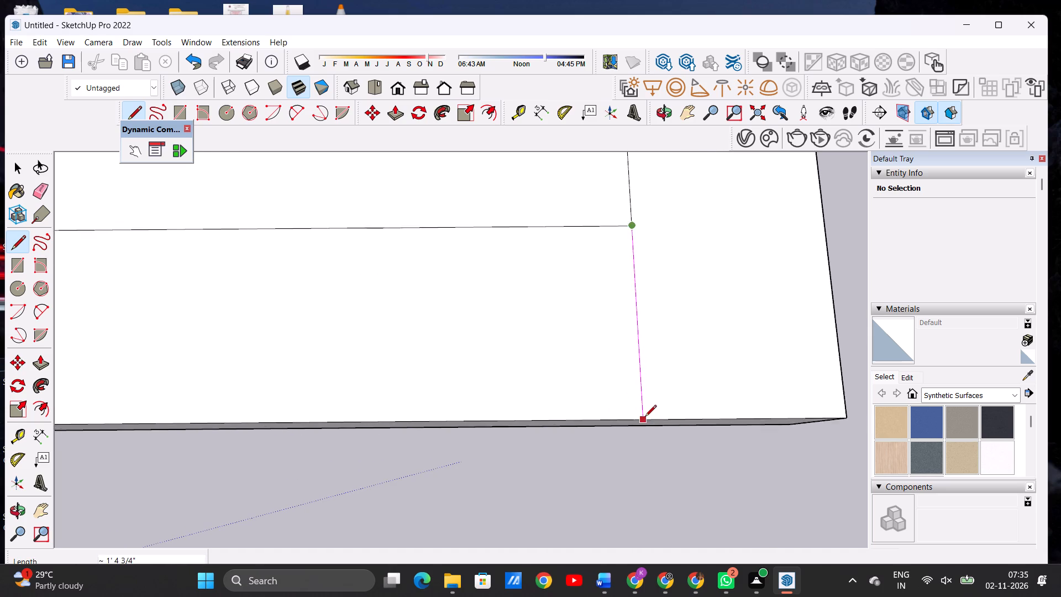
scroll(645, 417, "up", 5)
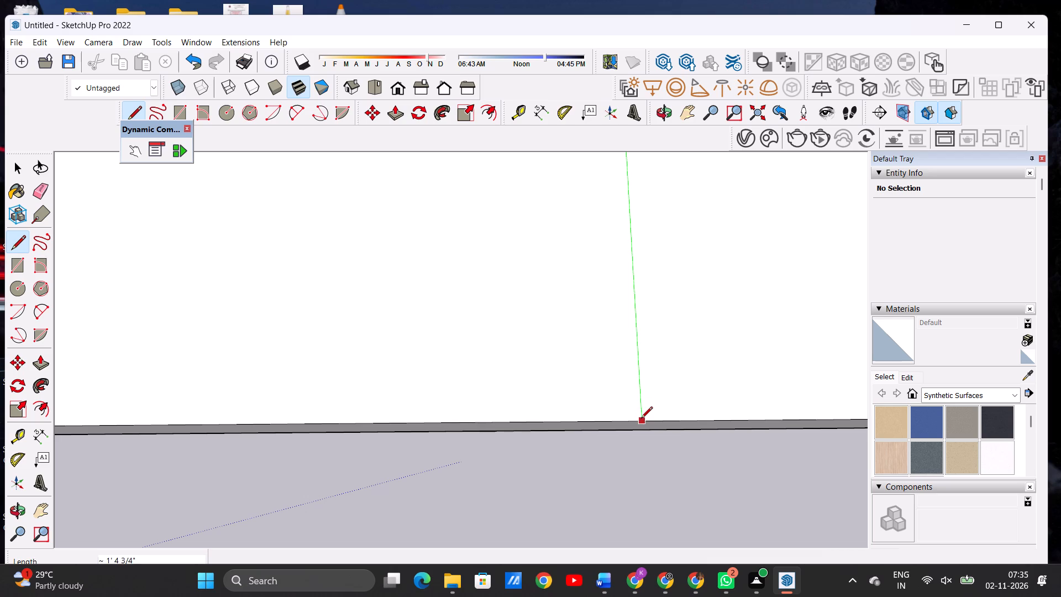
left_click(641, 419)
Draw a matching line about 1' 4 3/4" long from the inset's front left corner to the slab's front long edge.
scroll(623, 419, "down", 20)
scroll(623, 419, "down", 5)
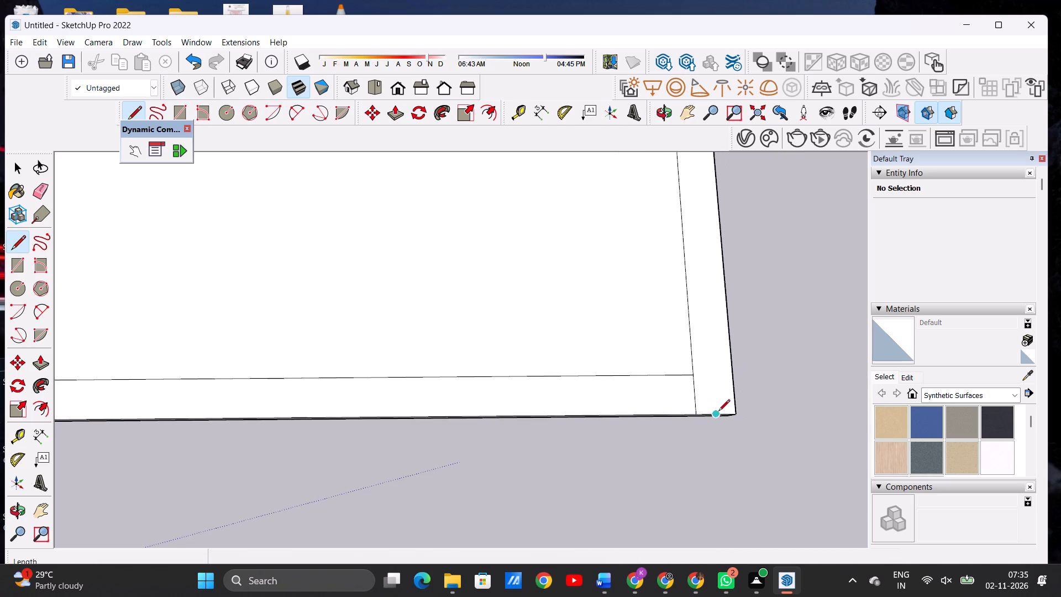
scroll(717, 416, "down", 6)
scroll(727, 406, "down", 15)
scroll(522, 401, "up", 5)
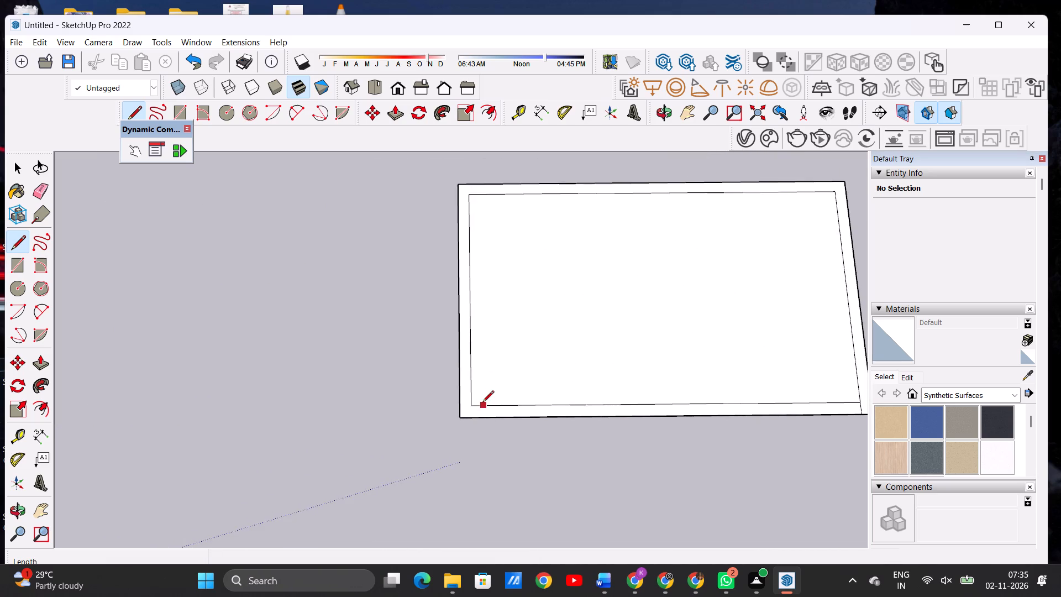
scroll(482, 403, "up", 10)
scroll(468, 410, "down", 1)
scroll(468, 411, "up", 3)
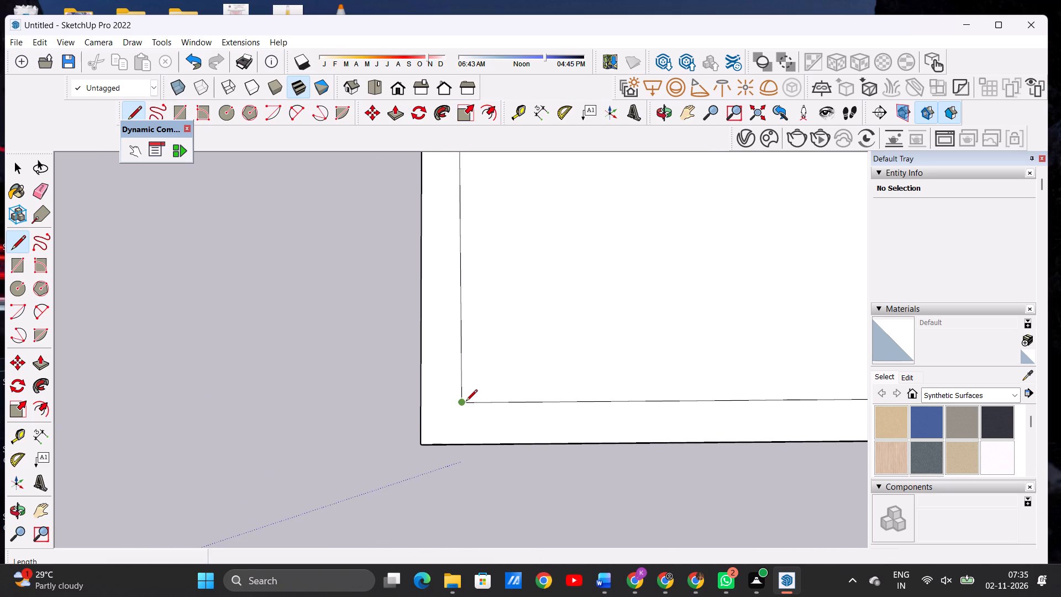
left_click(466, 402)
left_click(464, 437)
key("space")
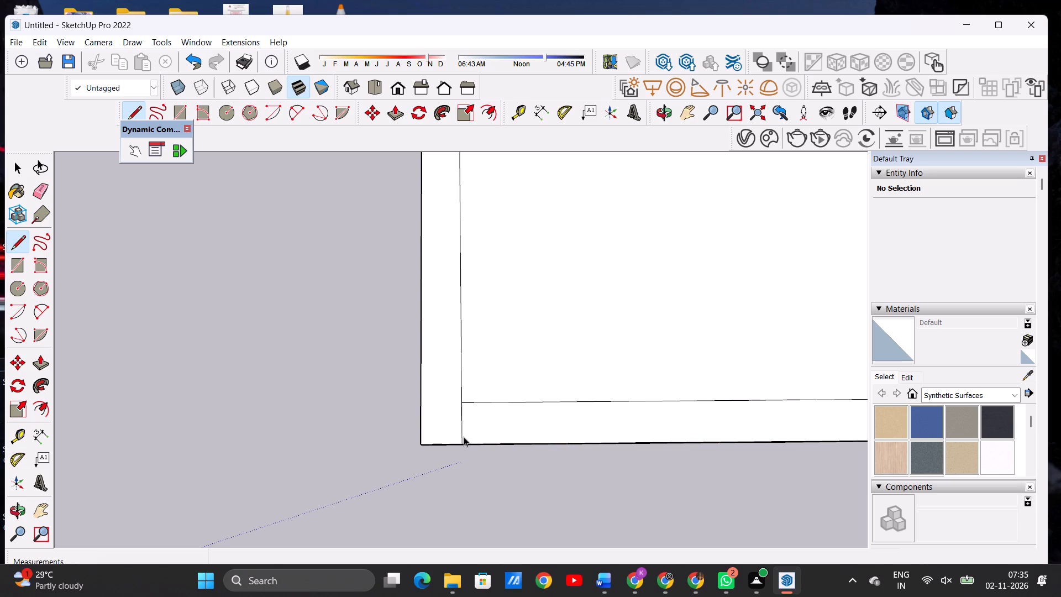
Push/Pull the front border strip between the two short lines upward about 14' 5" to form a wall.
scroll(318, 416, "down", 18)
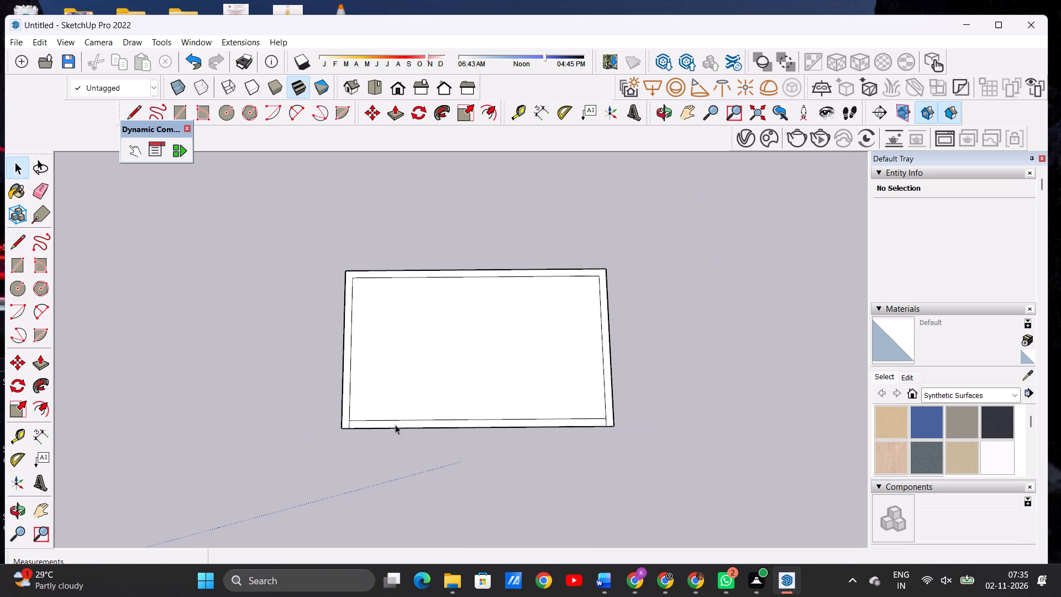
middle_click_drag(437, 429, 438, 347)
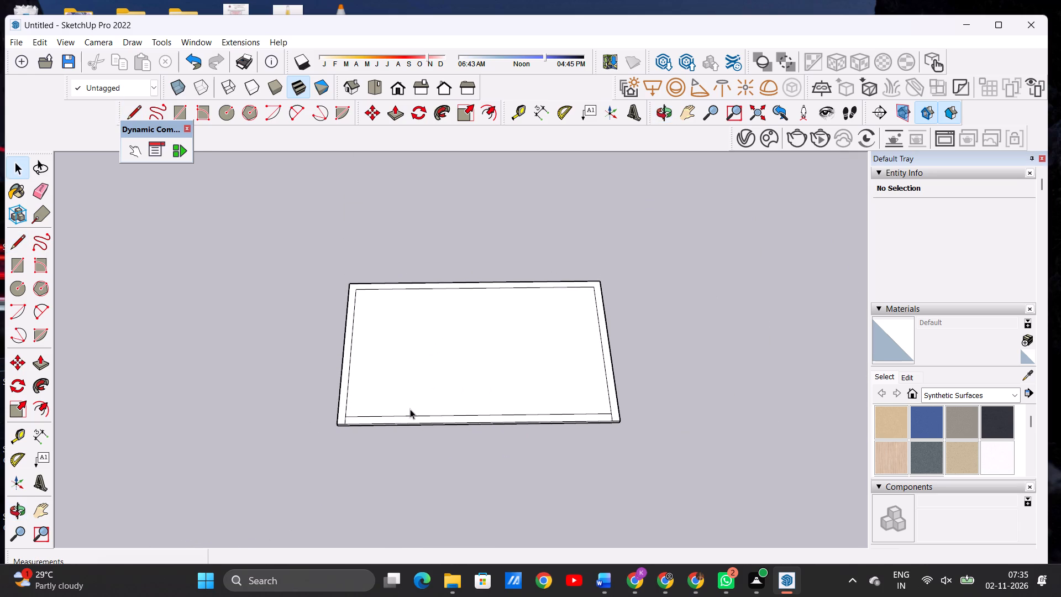
middle_click_drag(370, 433, 361, 390)
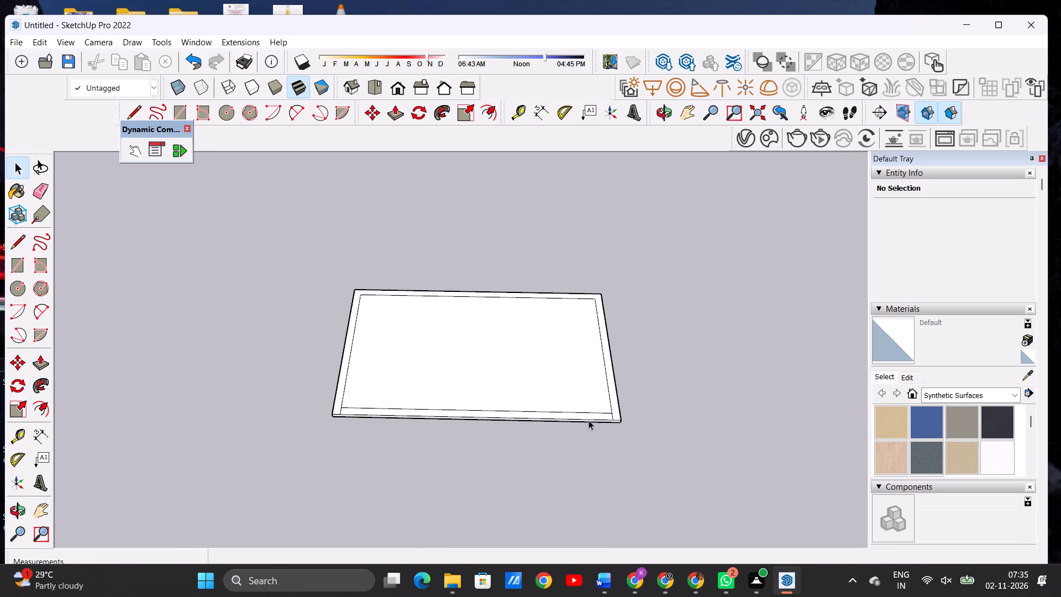
scroll(591, 422, "up", 6)
key("p")
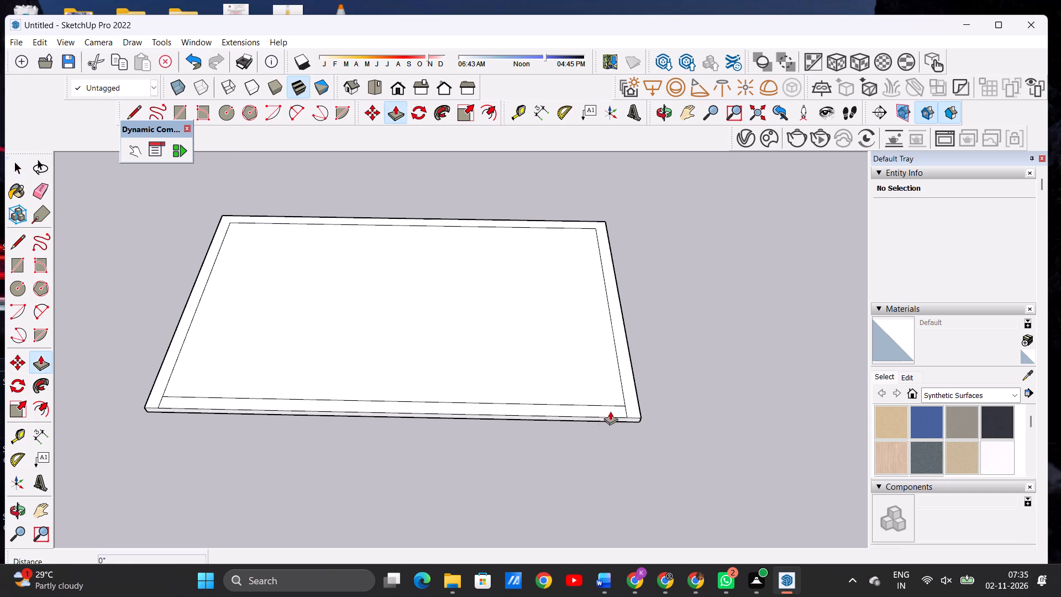
scroll(623, 400, "up", 1)
scroll(624, 400, "down", 1)
scroll(624, 400, "up", 1)
scroll(624, 401, "down", 1)
scroll(624, 401, "up", 1)
scroll(626, 402, "down", 1)
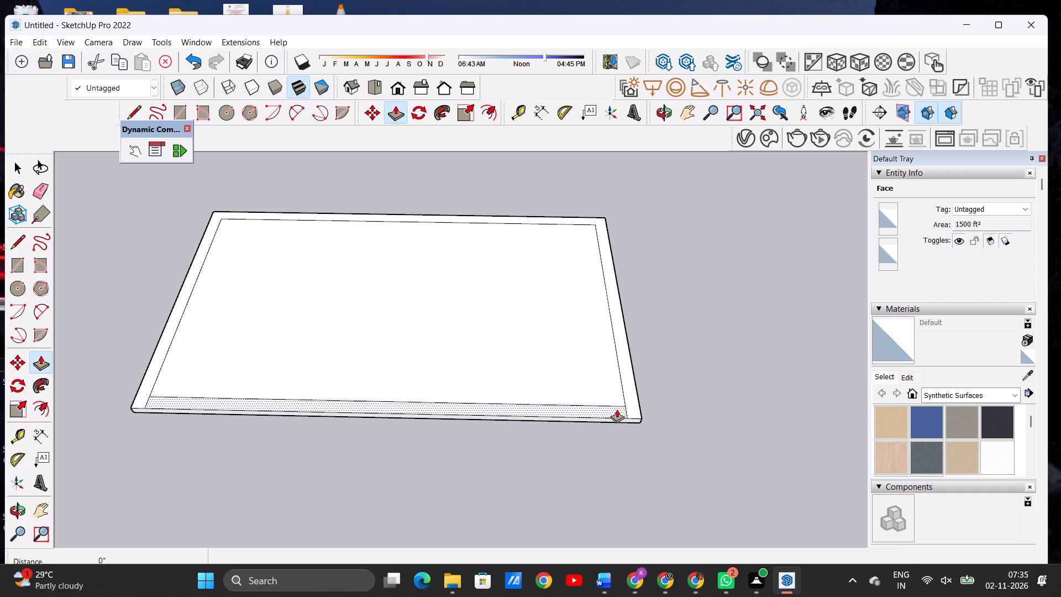
left_click(617, 409)
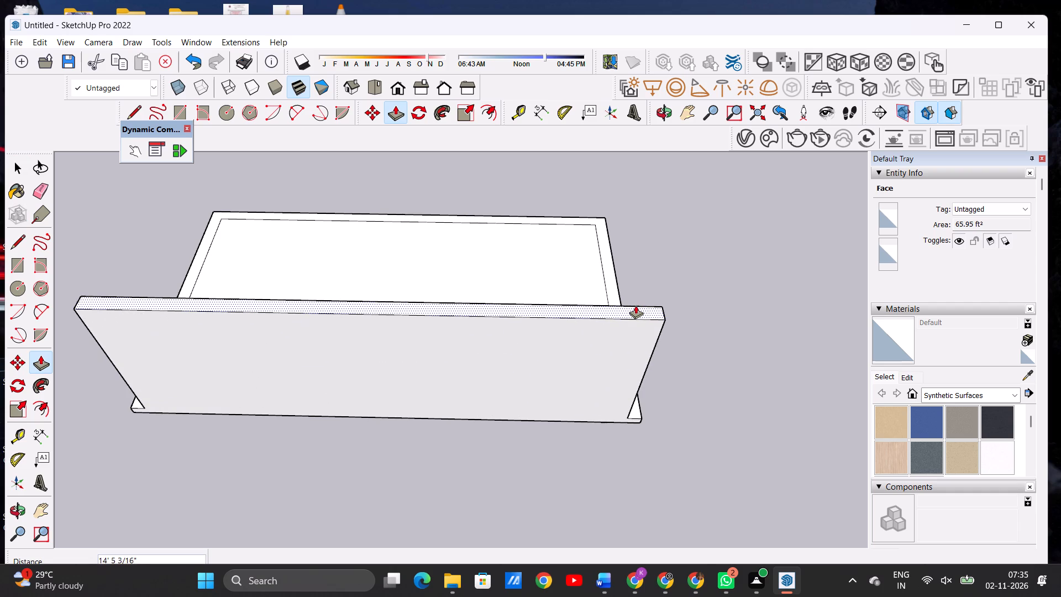
left_click(635, 305)
key("space")
Examine the raised front wall and how its ends meet the slab, from above and from straight on.
scroll(636, 305, "up", 1)
scroll(536, 360, "down", 5)
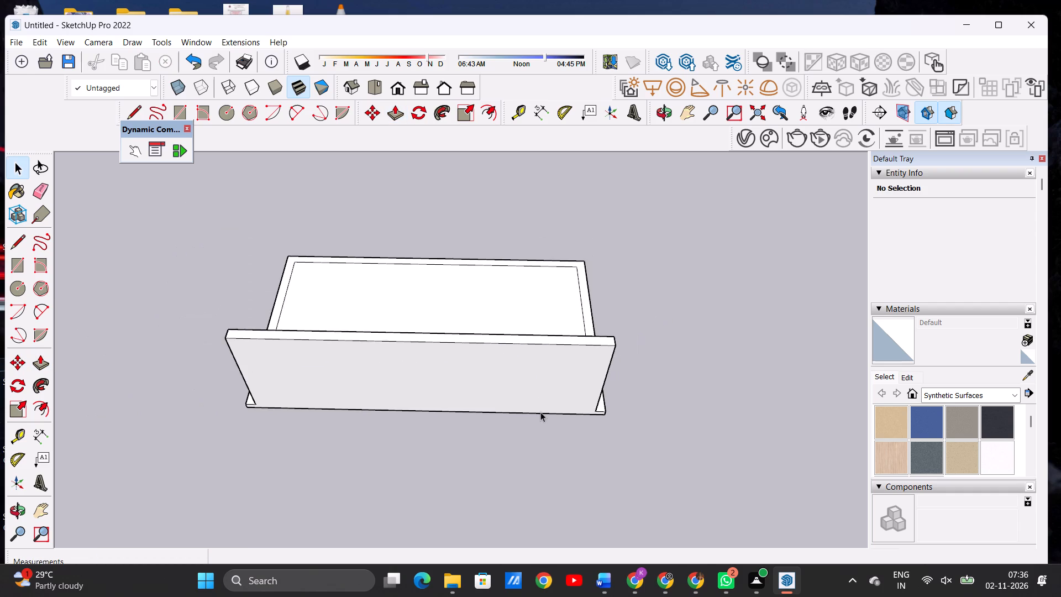
middle_click_drag(533, 421, 547, 295)
middle_click_drag(568, 392, 565, 323)
middle_click(565, 323)
scroll(565, 323, "down", 1)
scroll(565, 323, "up", 2)
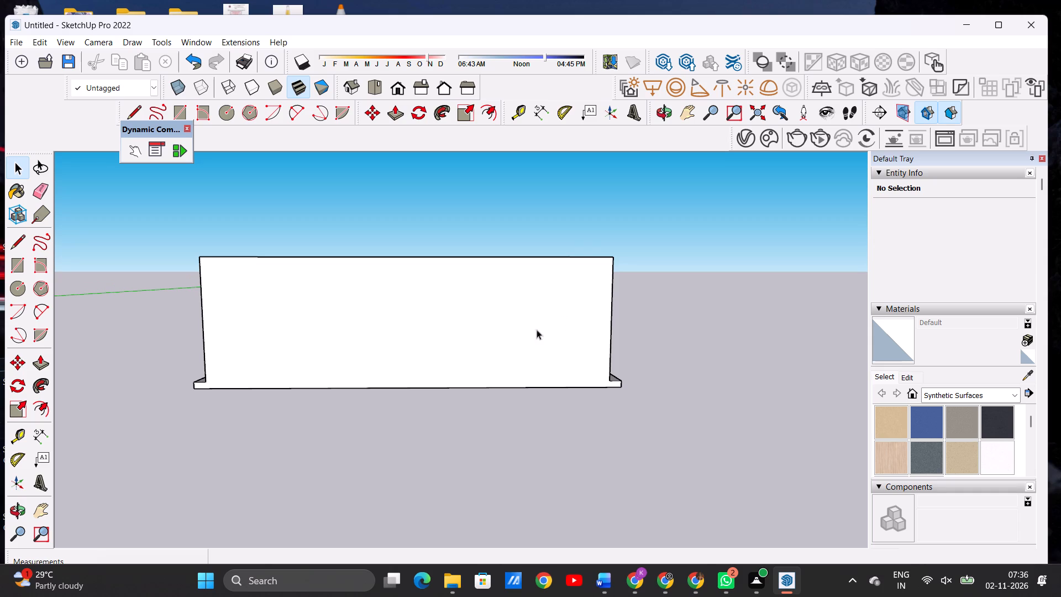
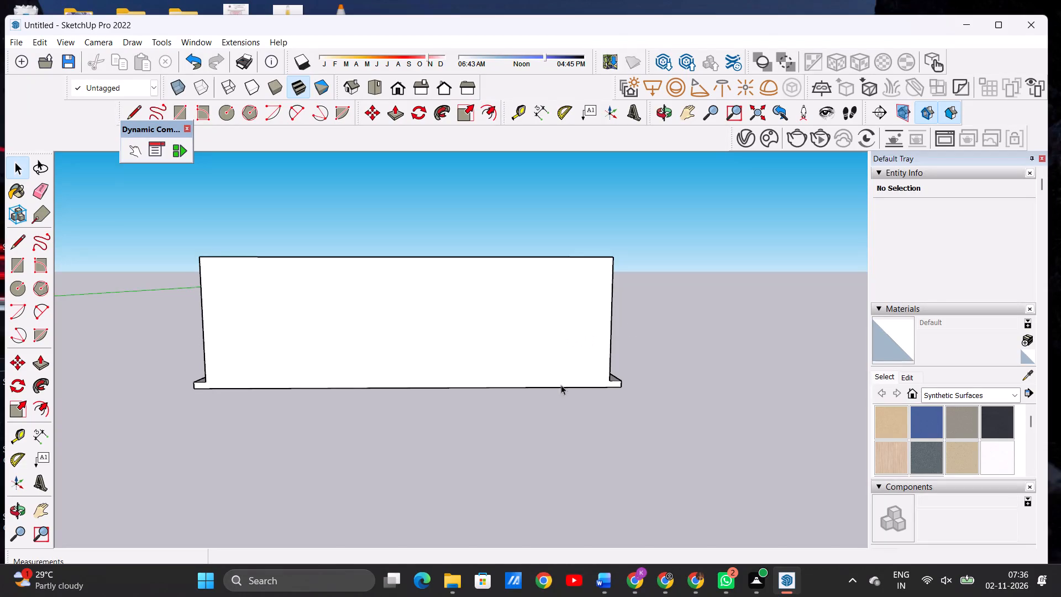
Undo the Push/Pull that raised the front border strip into a wall.
middle_click_drag(537, 292, 534, 438)
middle_click_drag(491, 296, 512, 386)
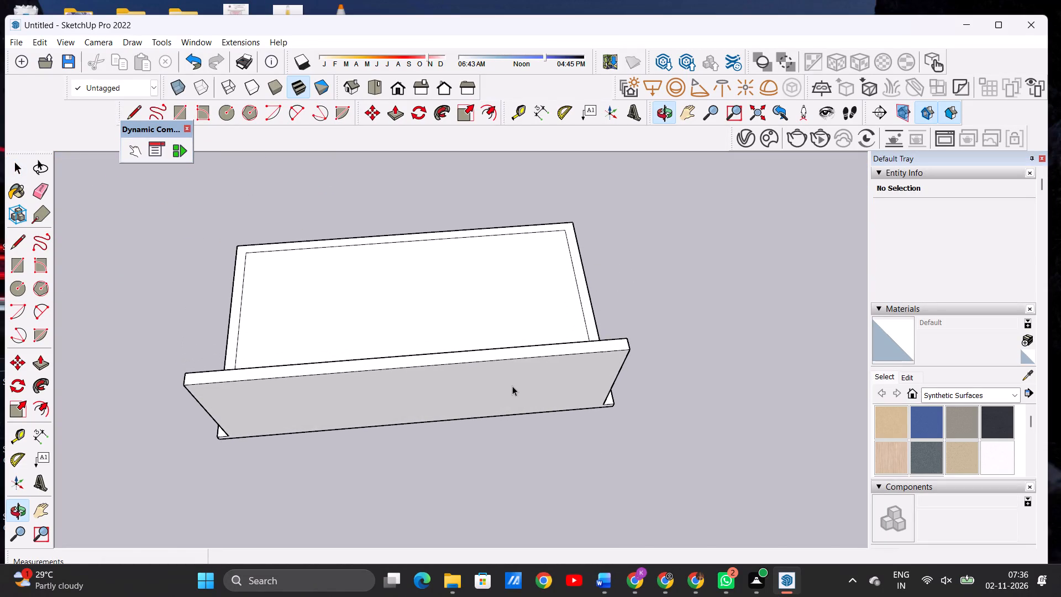
key("ctrl+z")
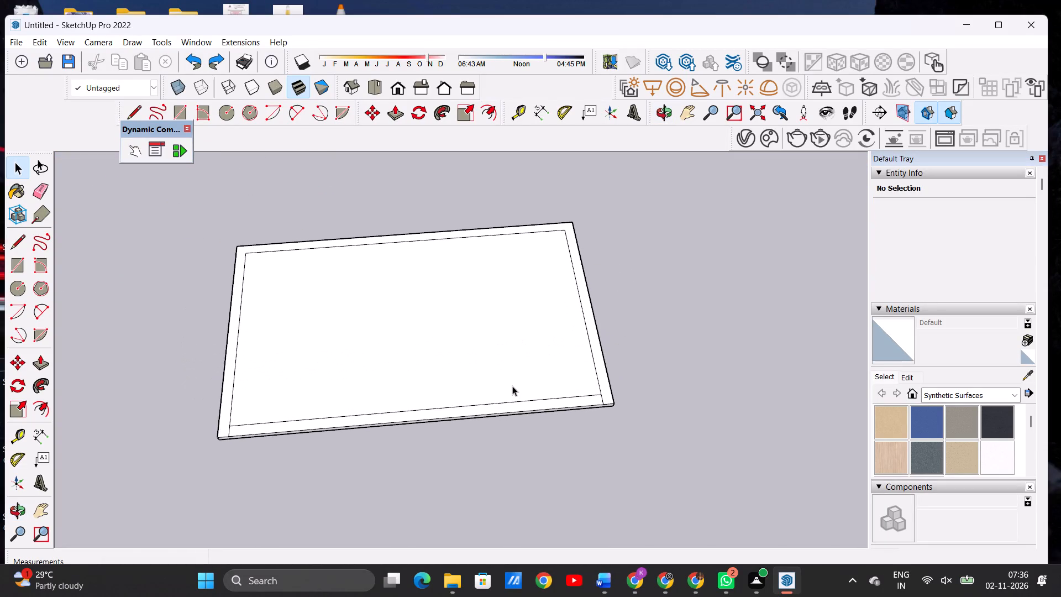
Draw a line about 47' 2 1/2" long across the inset, joining the midpoints of its two short sides.
scroll(518, 403, "down", 11)
middle_click(534, 395)
middle_click_drag(497, 392, 434, 386)
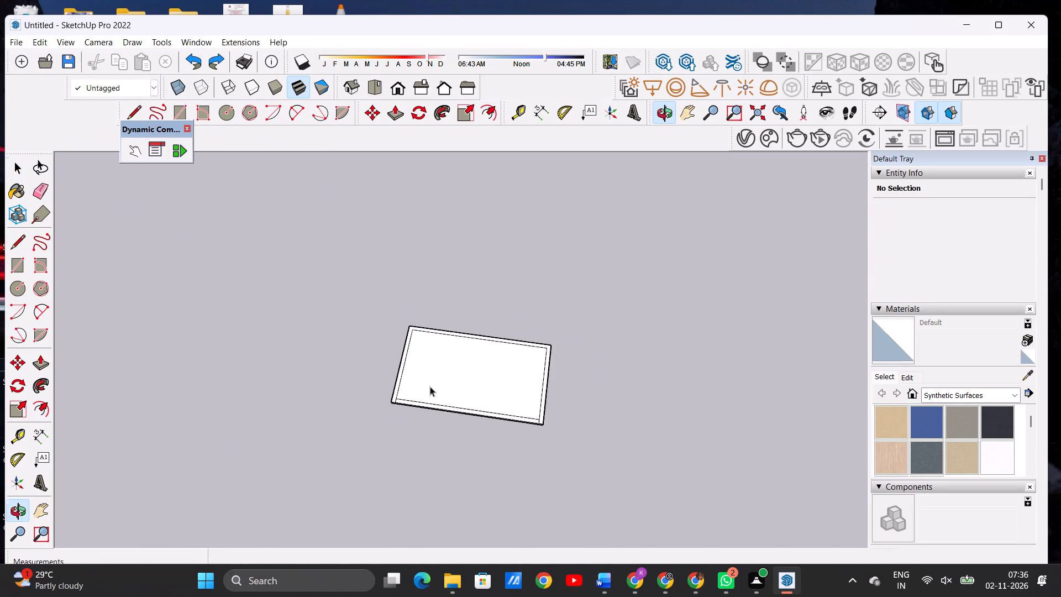
middle_click_drag(429, 386, 500, 426)
middle_click_drag(550, 437, 471, 426)
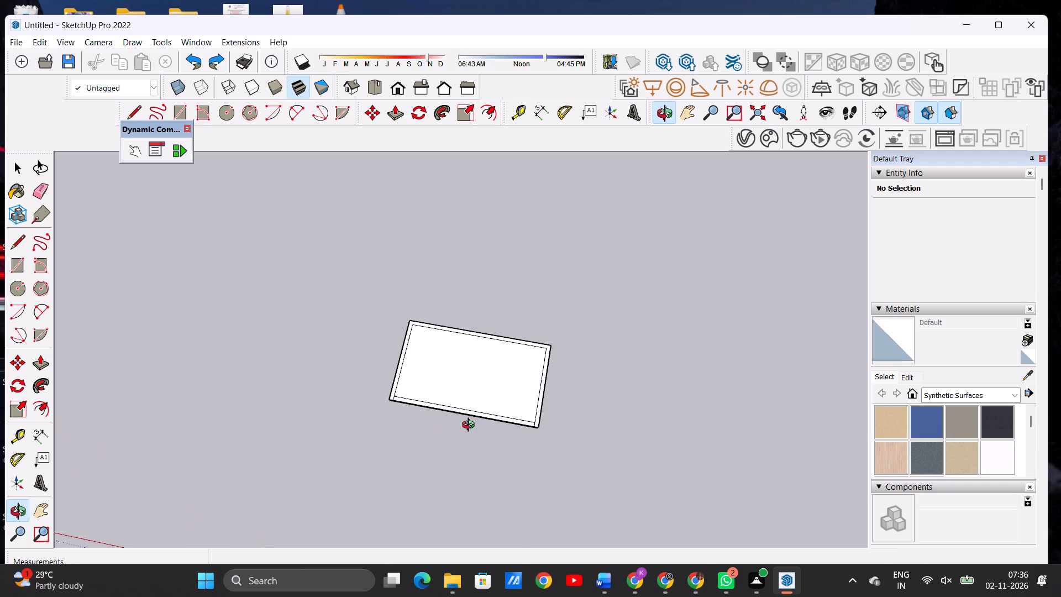
middle_click_drag(471, 426, 508, 441)
scroll(497, 358, "up", 8)
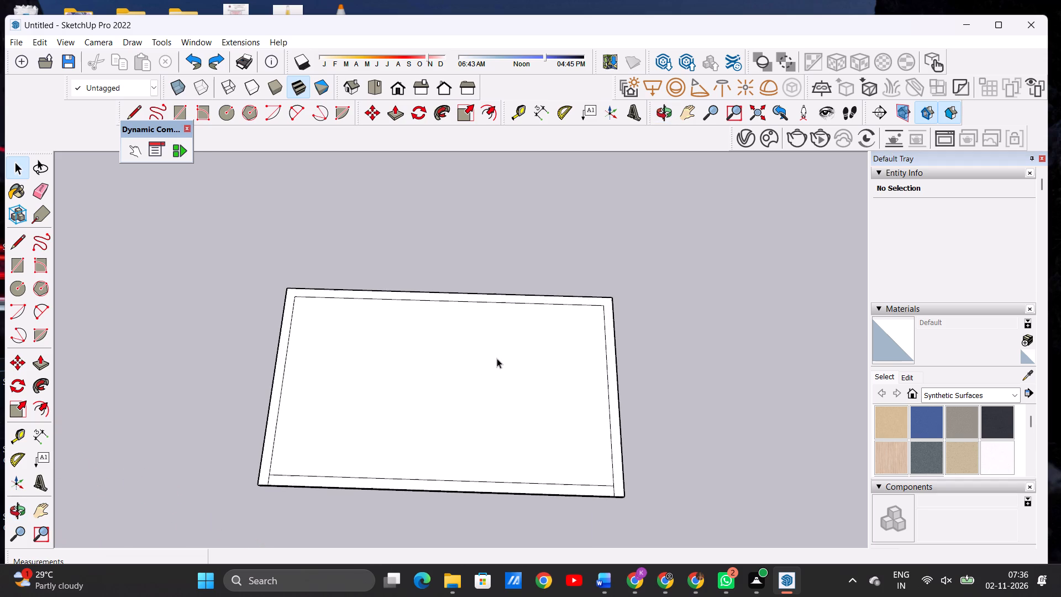
scroll(497, 358, "up", 1)
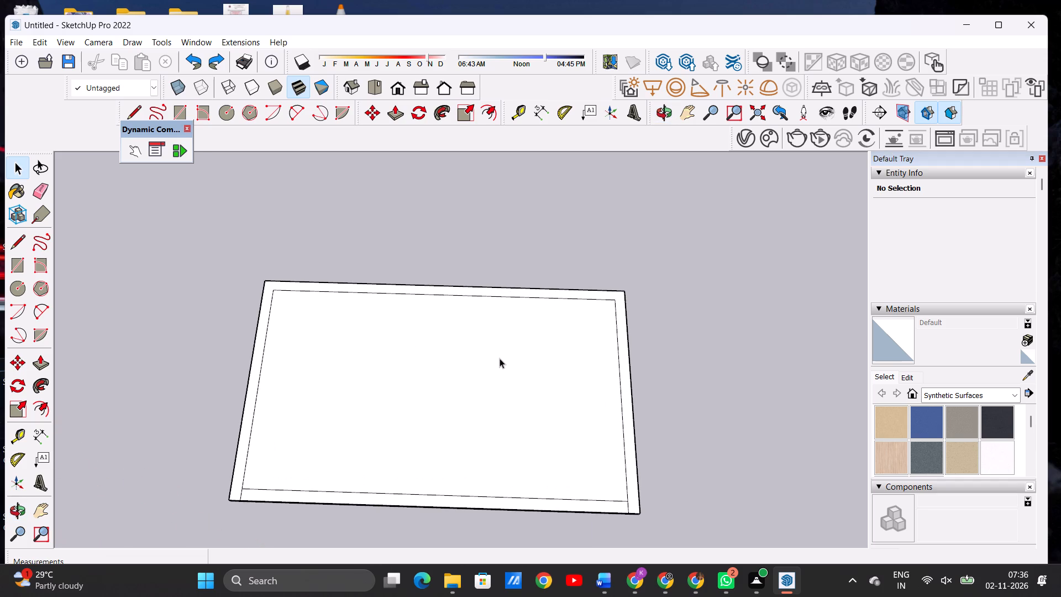
key("l")
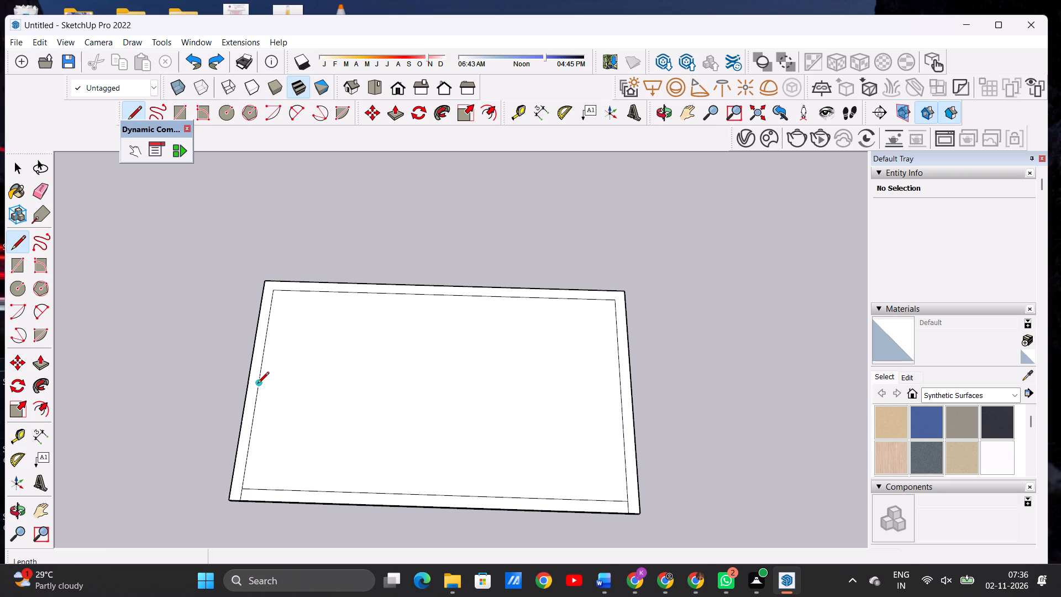
left_click(258, 384)
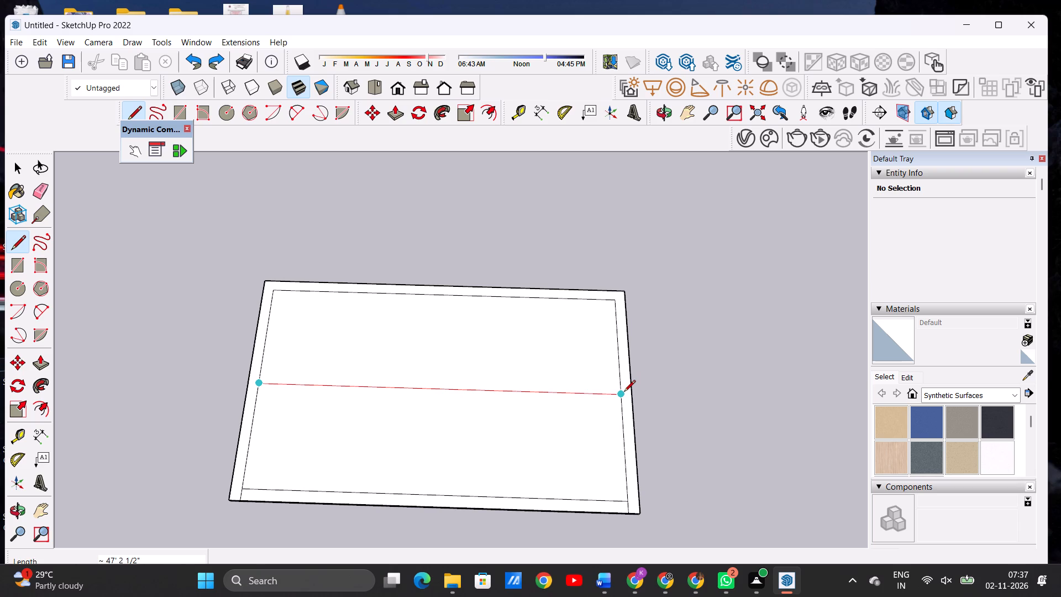
left_click(624, 392)
Draw a parallel line just in front of the middle line, from the inset's left side to its right side, forming a narrow partition strip.
scroll(612, 411, "up", 3)
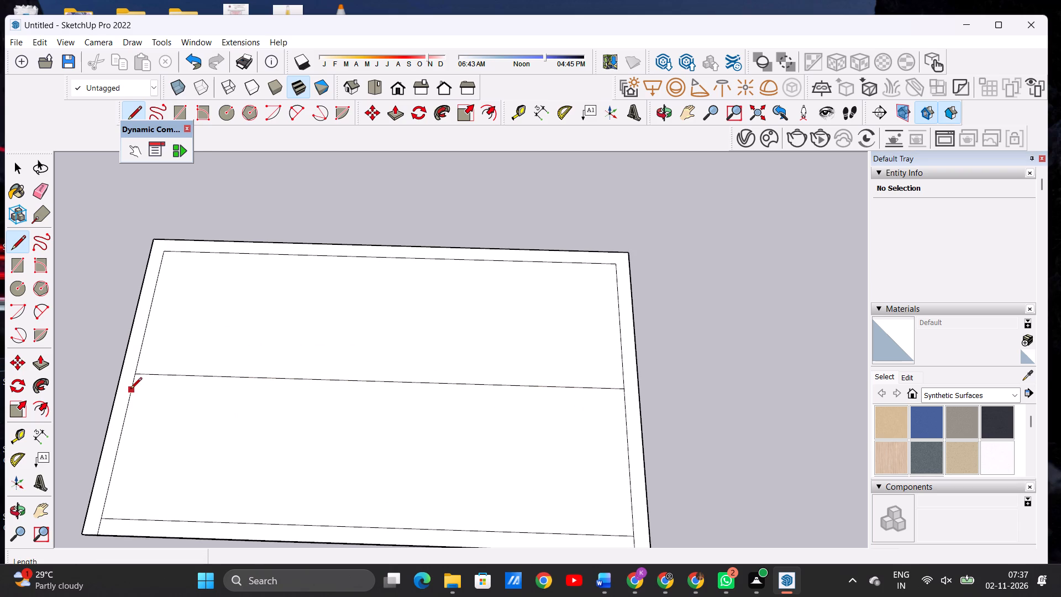
left_click(130, 388)
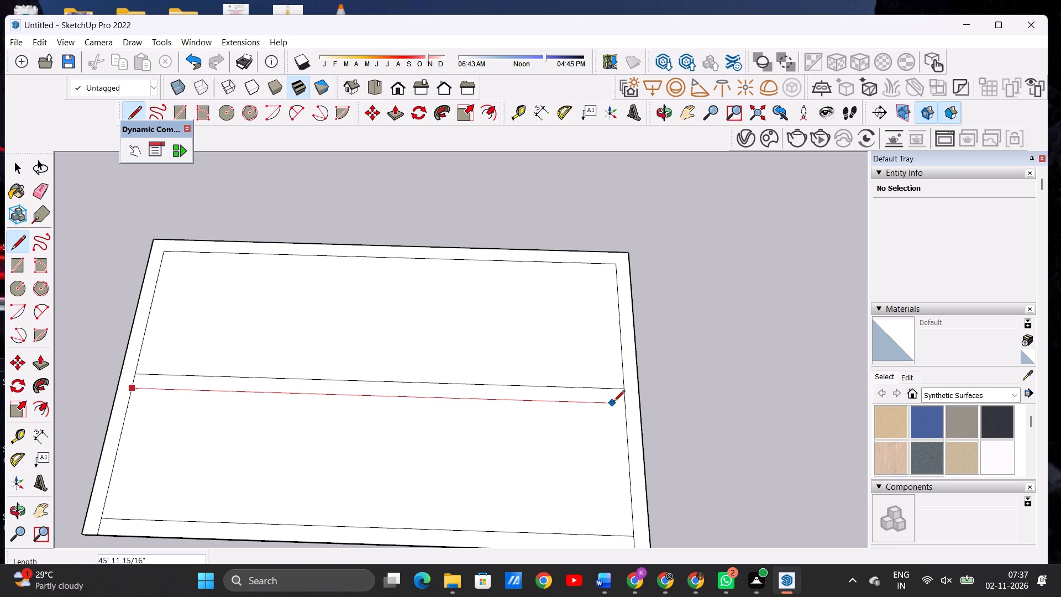
left_click(619, 405)
scroll(471, 362, "down", 4)
scroll(538, 354, "up", 1)
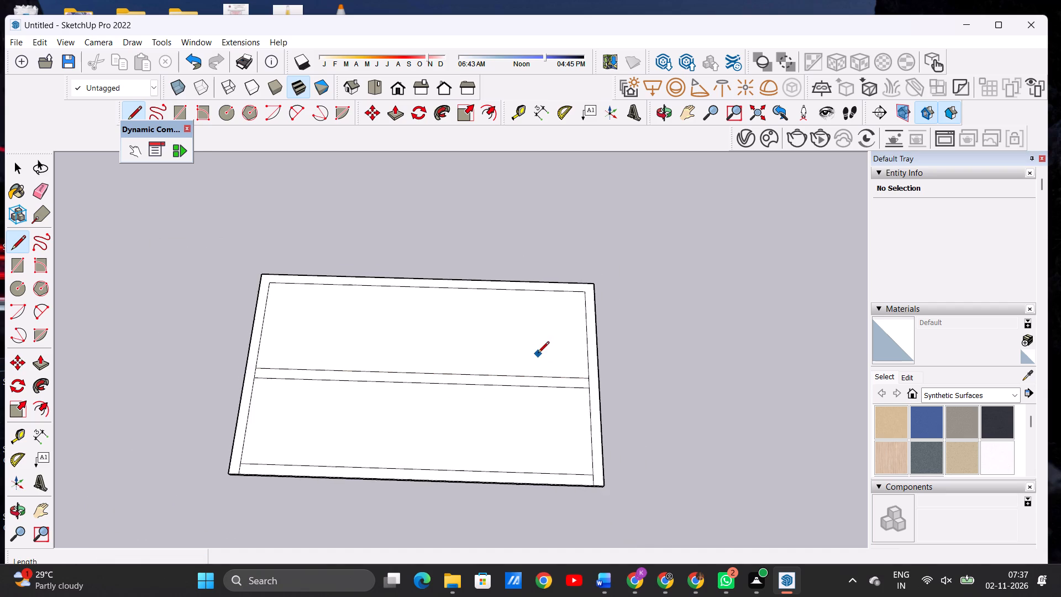
Draw a line about 15' 11/16" long from the partition strip's front line to the inset's back edge, nearer the right side.
scroll(516, 385, "up", 6)
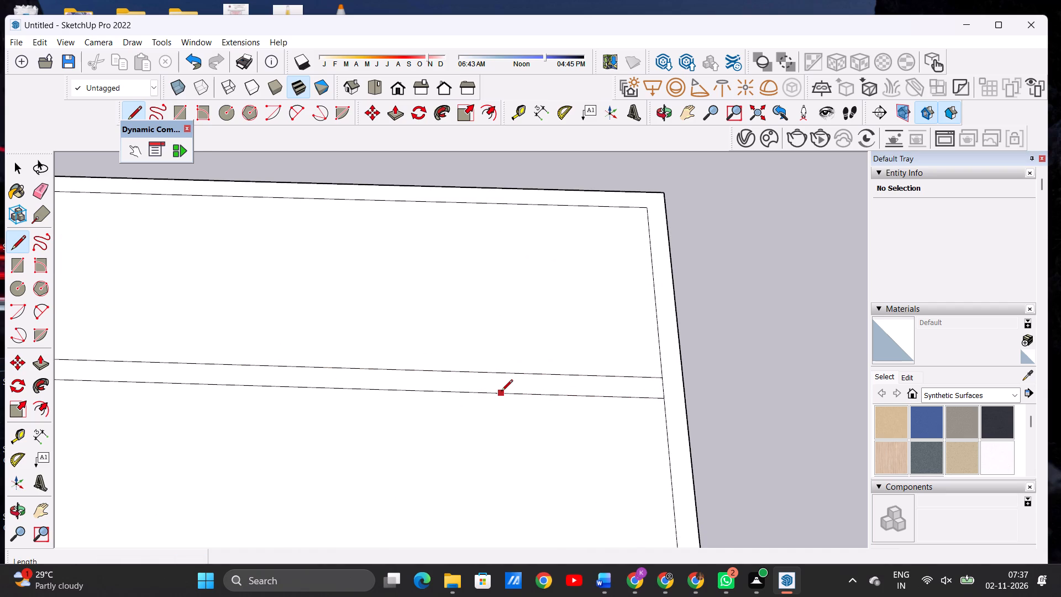
left_click(501, 392)
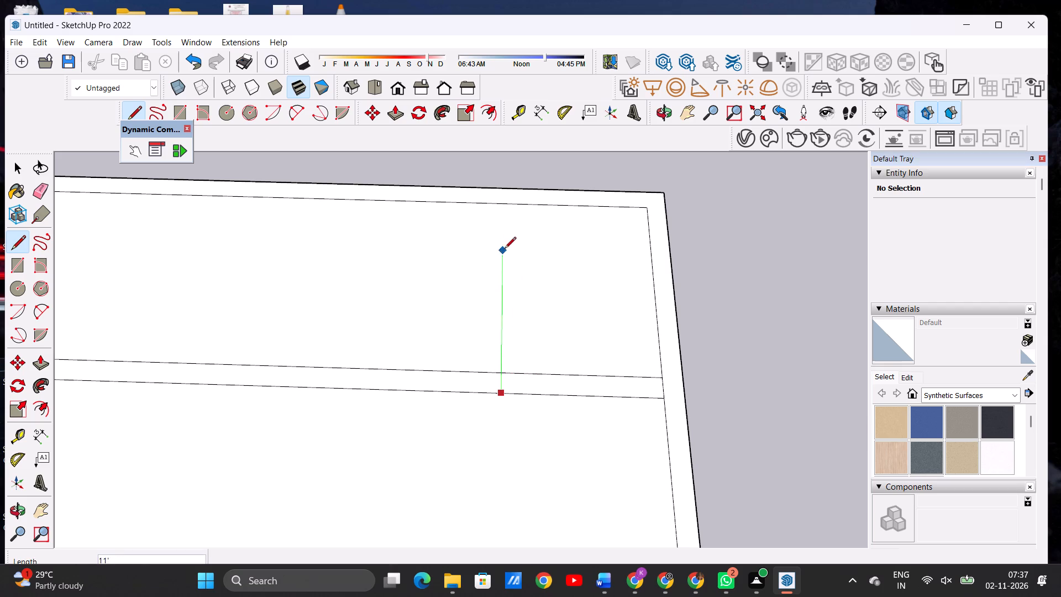
left_click(501, 206)
key("space")
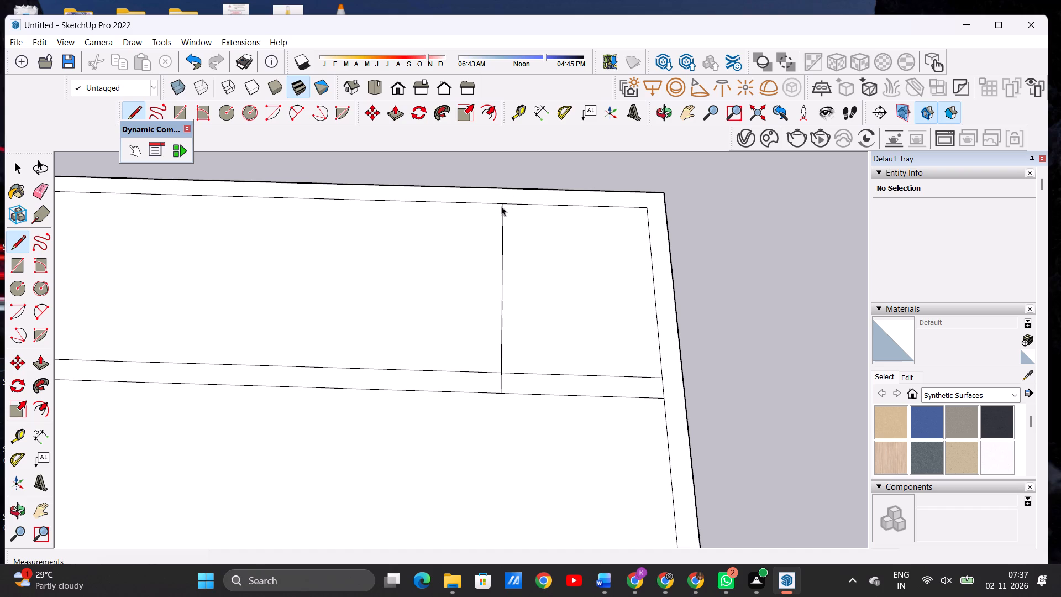
Draw a parallel line about 15' 11/16" long just right of the cross line, from the strip's front line to the inset's back edge.
scroll(460, 331, "down", 6)
middle_click(511, 377)
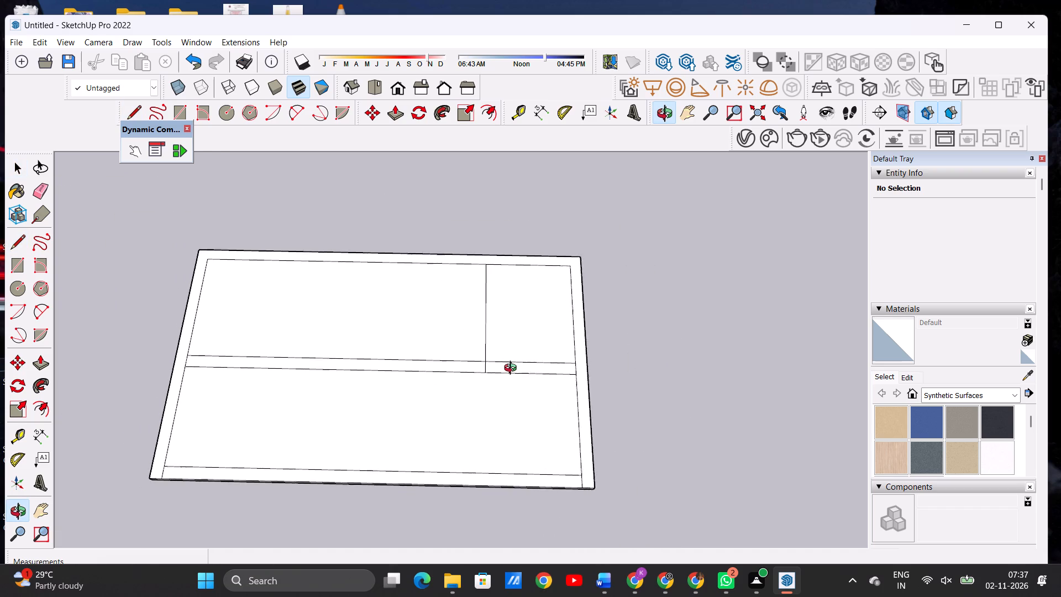
scroll(523, 365, "up", 2)
scroll(523, 365, "down", 1)
scroll(523, 365, "up", 3)
key("l")
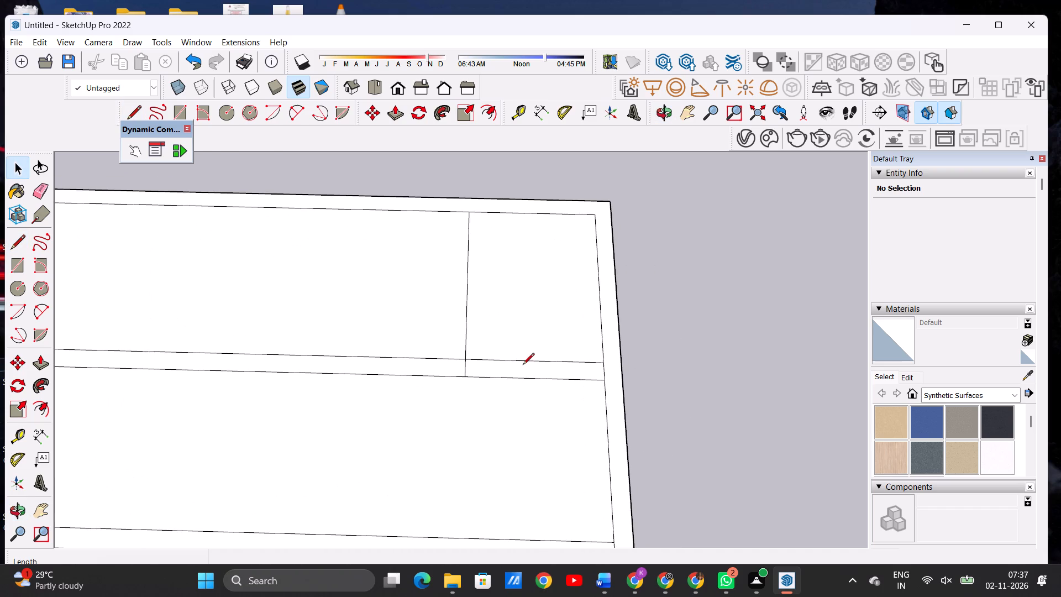
left_click(487, 378)
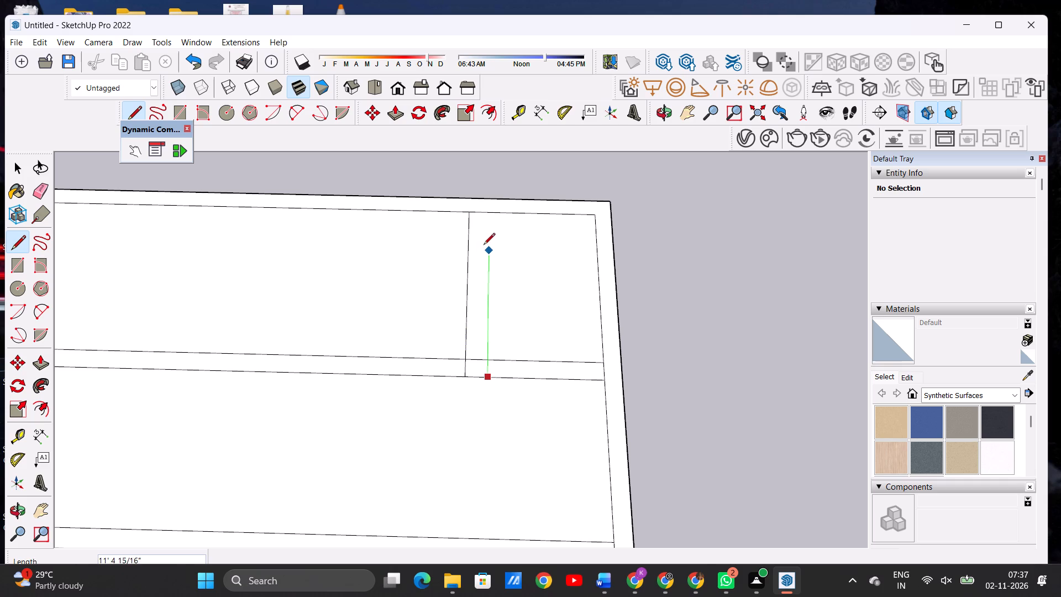
left_click(492, 212)
key("space")
Erase the strip's back line between the two cross lines and the left cross line's short segment inside the strip.
type("E")
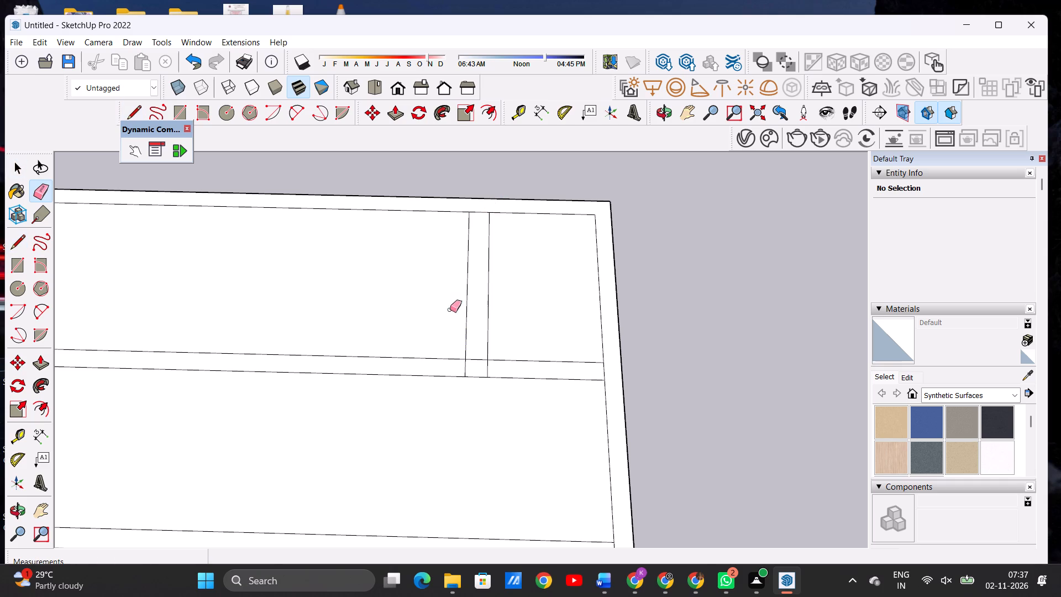
scroll(466, 389, "up", 9)
scroll(484, 373, "down", 1)
scroll(484, 373, "up", 1)
left_click_drag(482, 312, 482, 321)
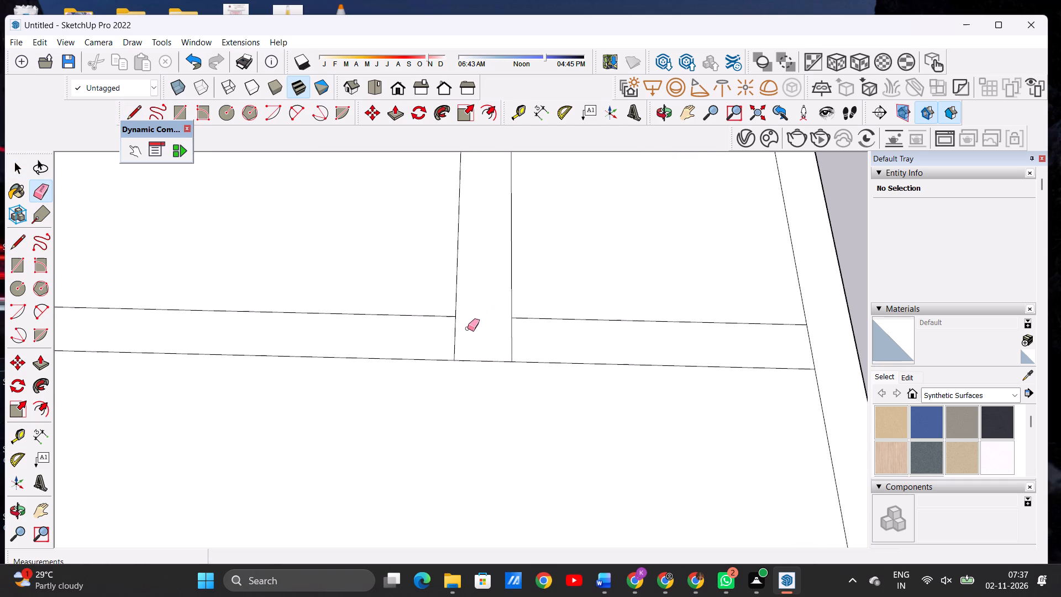
left_click_drag(463, 331, 440, 334)
scroll(487, 338, "down", 19)
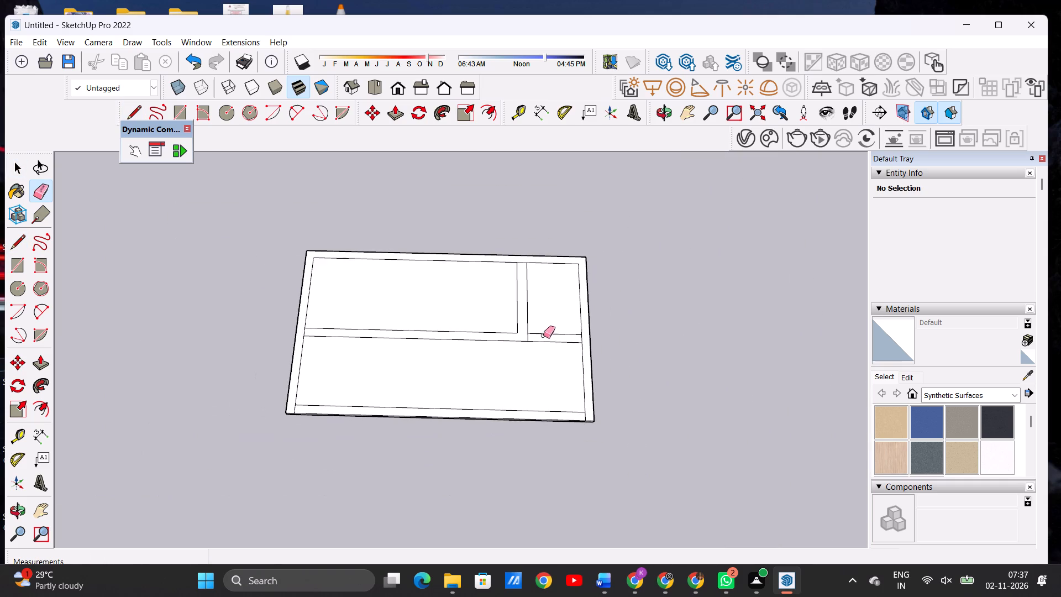
scroll(495, 340, "up", 3)
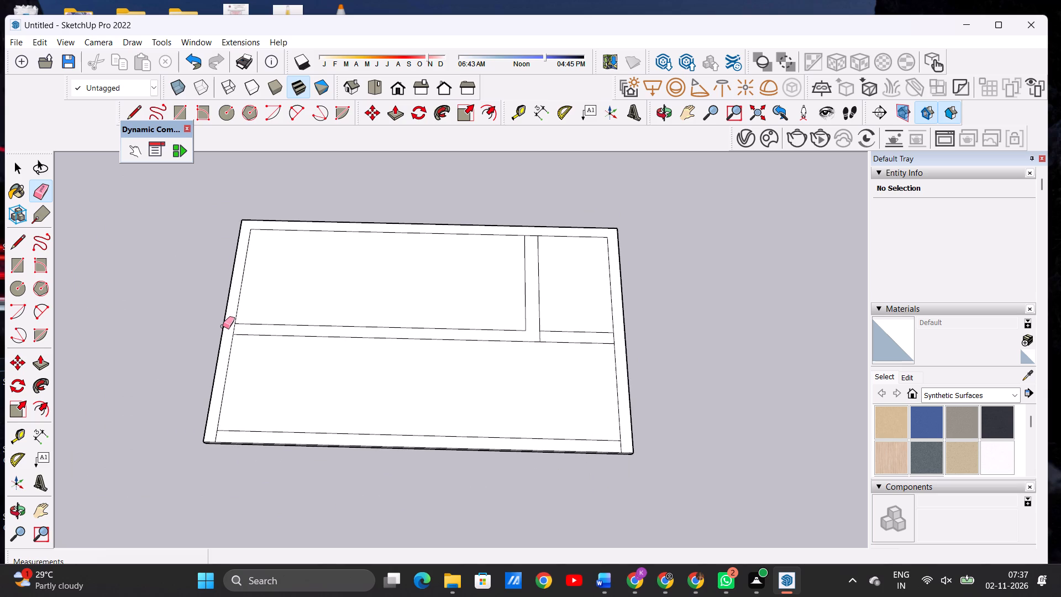
Draw a line about 1' 4 3/4" long extending the partition strip's front line from the inset's left side to the slab's left edge.
key("space")
type("L")
scroll(340, 409, "up", 3)
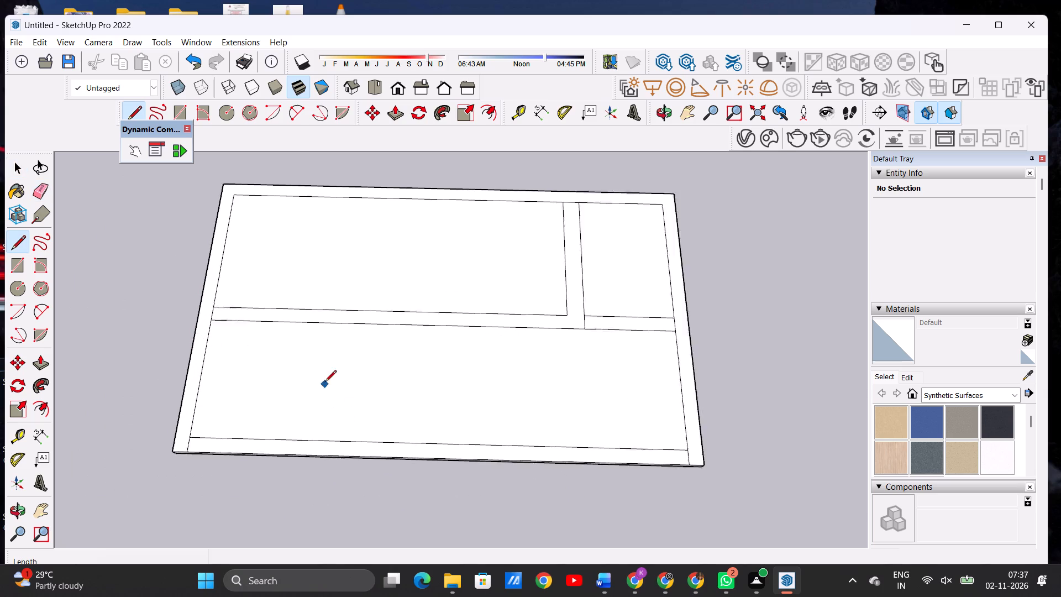
scroll(325, 383, "up", 3)
left_click(160, 292)
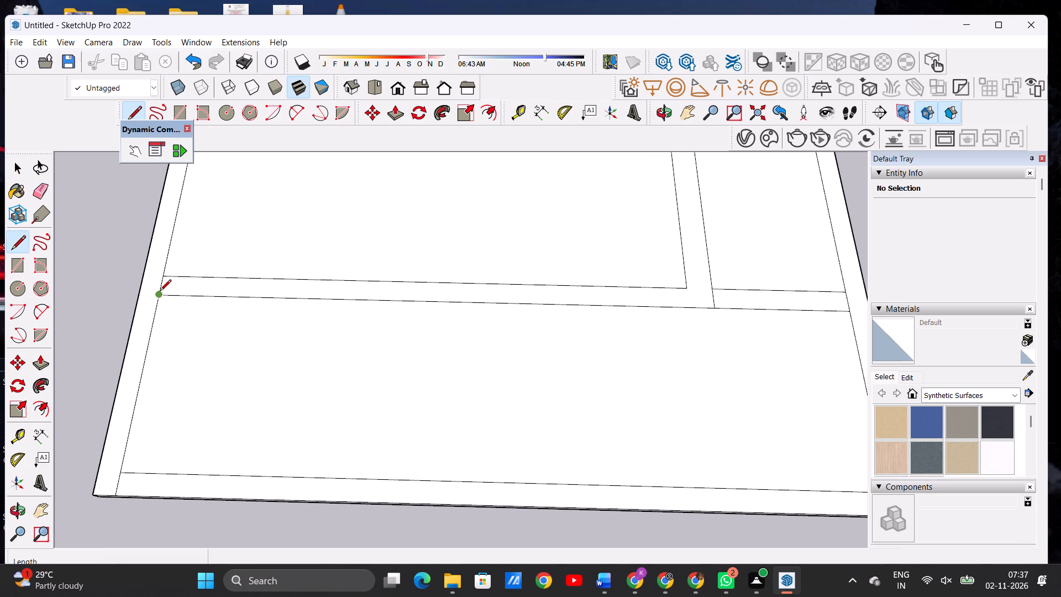
scroll(155, 296, "up", 5)
middle_click_drag(191, 310, 289, 285)
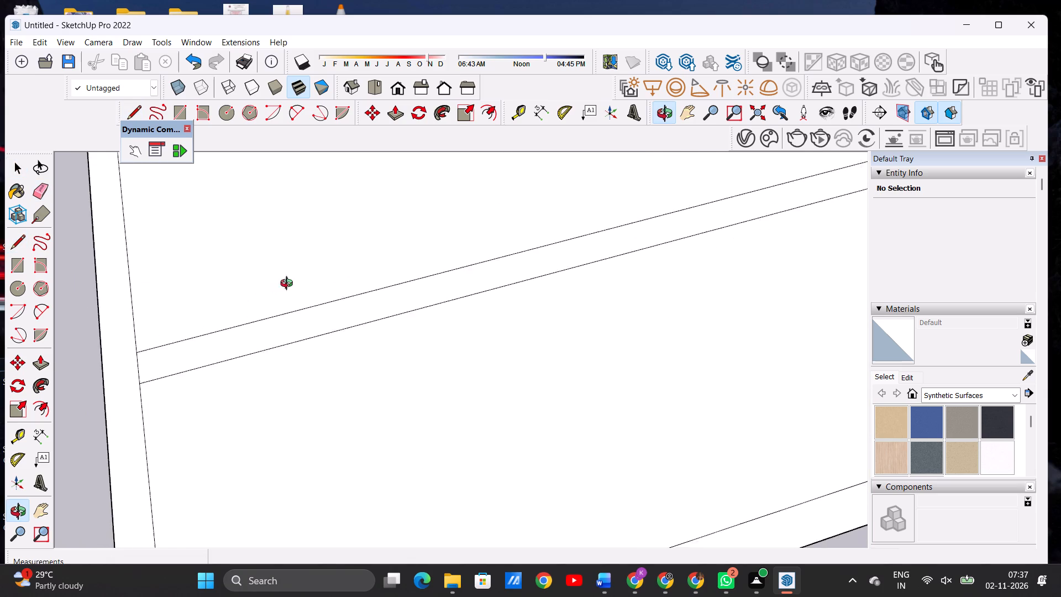
middle_click_drag(289, 285, 343, 274)
scroll(343, 270, "down", 9)
scroll(254, 354, "up", 10)
scroll(264, 367, "down", 1)
scroll(264, 367, "up", 9)
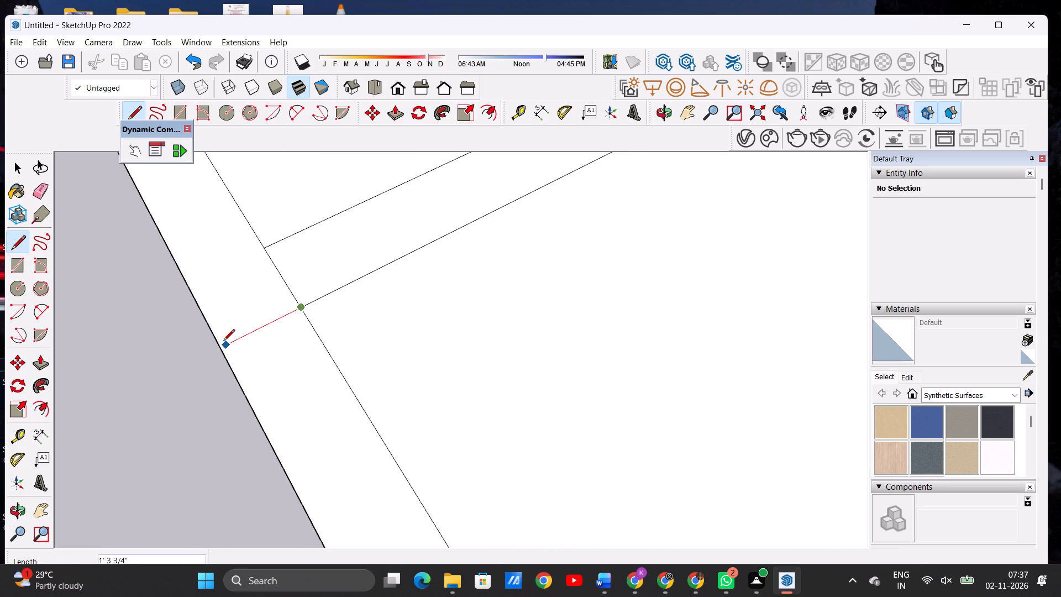
left_click(221, 343)
key("space")
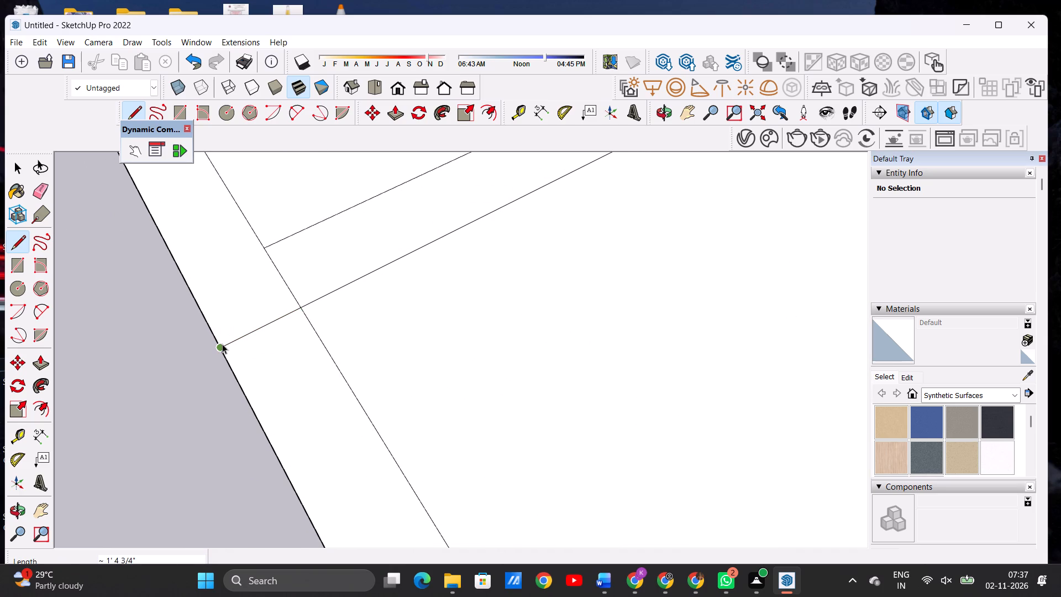
Examine the slab's partition layout from several angles, including the strip junctions and border ends.
scroll(328, 432, "down", 5)
scroll(264, 416, "down", 16)
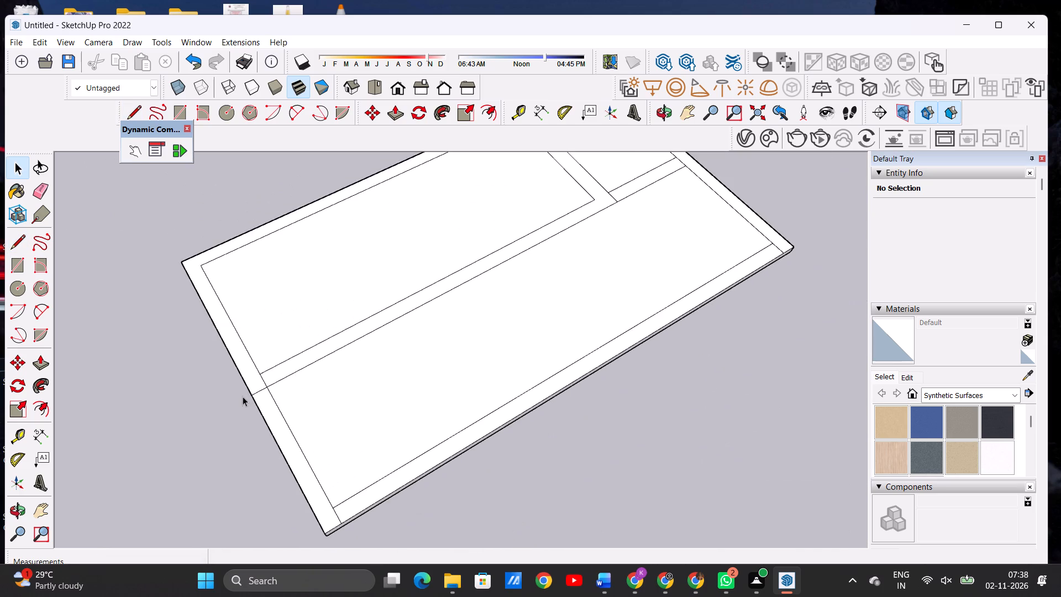
scroll(243, 396, "down", 6)
middle_click_drag(427, 386, 248, 333)
middle_click_drag(248, 336, 256, 345)
middle_click_drag(292, 358, 376, 371)
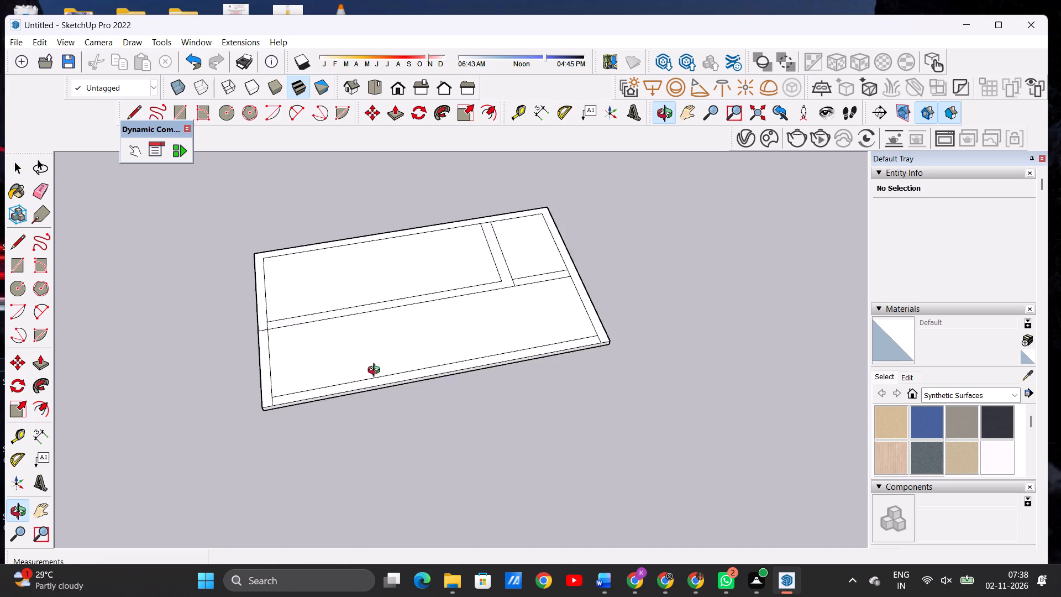
middle_click_drag(376, 371, 282, 325)
scroll(342, 449, "down", 6)
scroll(384, 354, "up", 8)
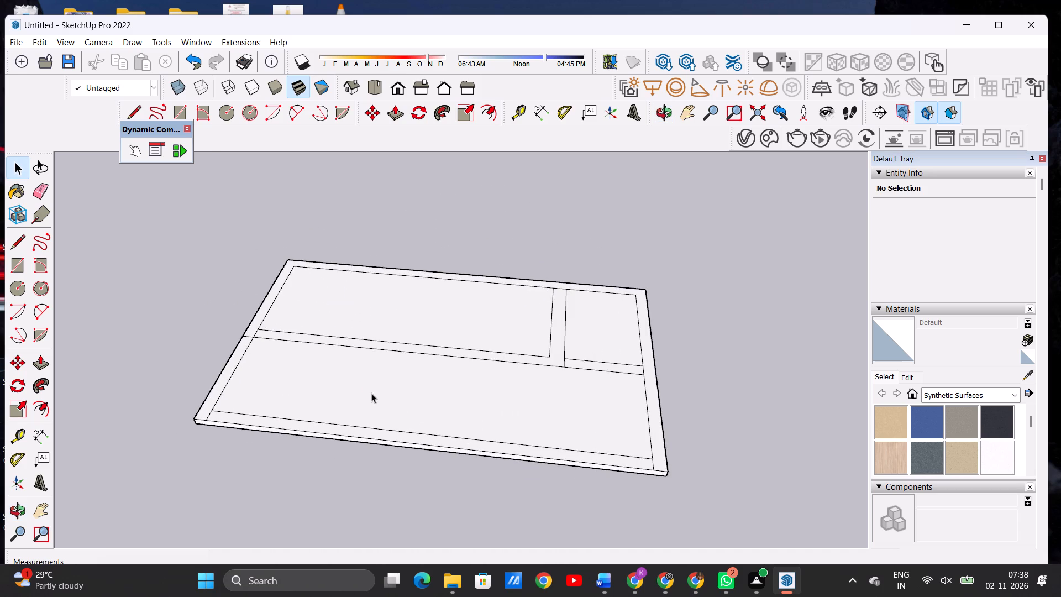
middle_click_drag(371, 393, 392, 332)
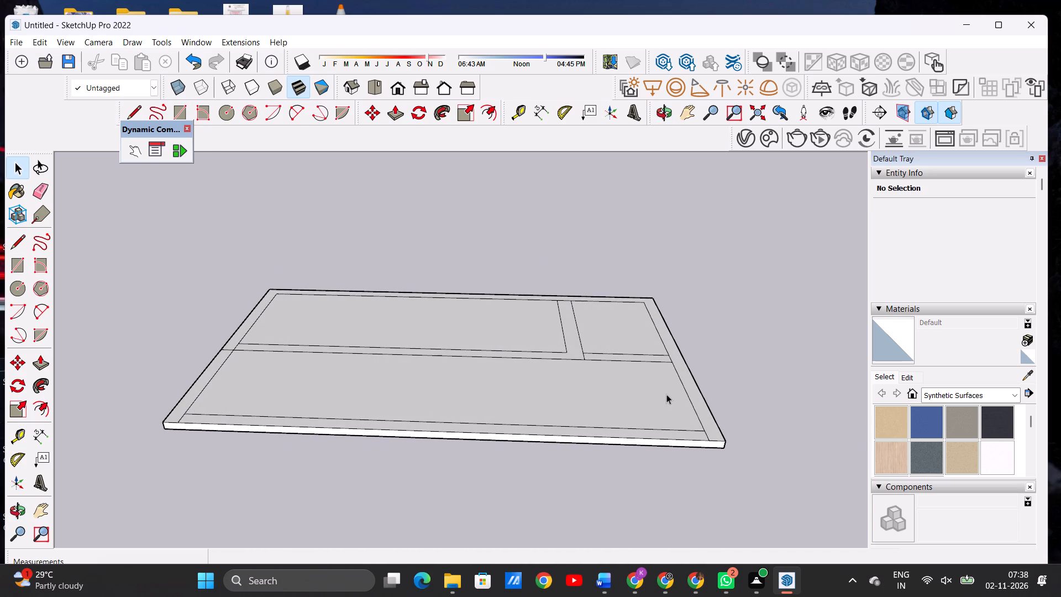
scroll(503, 358, "down", 1)
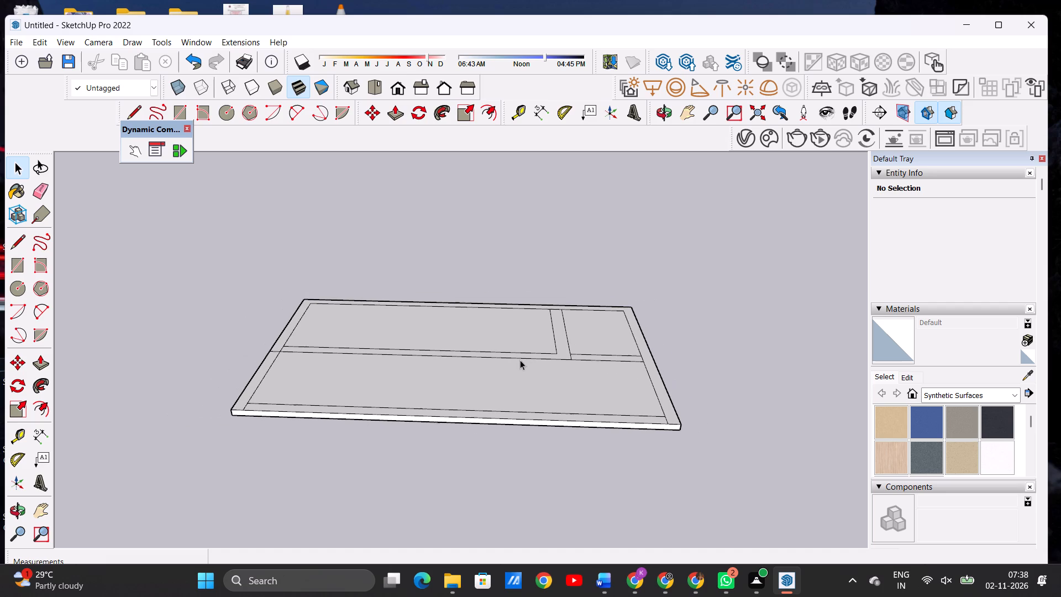
scroll(520, 360, "down", 1)
middle_click_drag(603, 373, 616, 455)
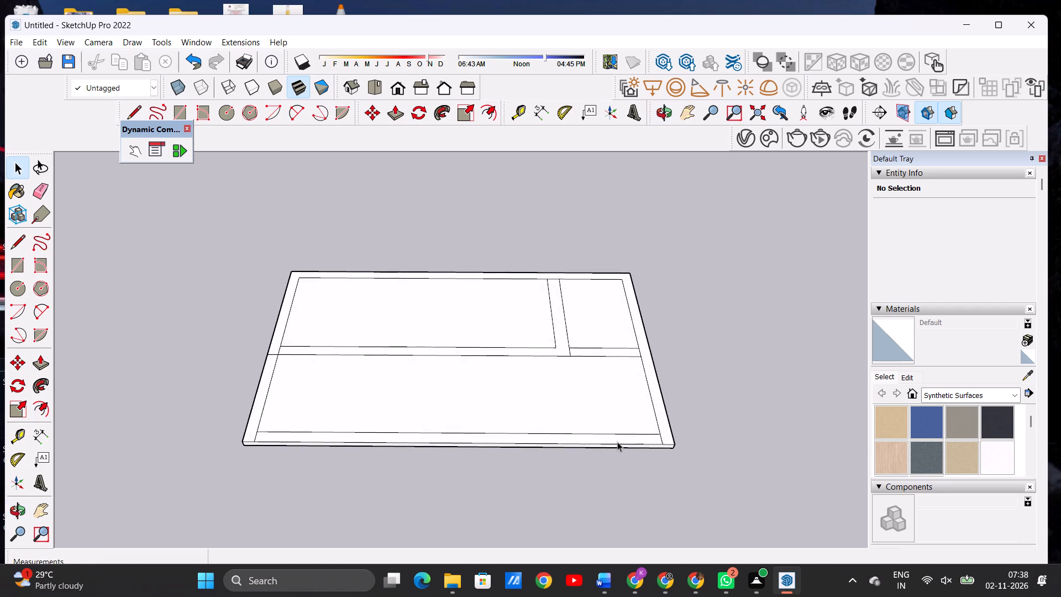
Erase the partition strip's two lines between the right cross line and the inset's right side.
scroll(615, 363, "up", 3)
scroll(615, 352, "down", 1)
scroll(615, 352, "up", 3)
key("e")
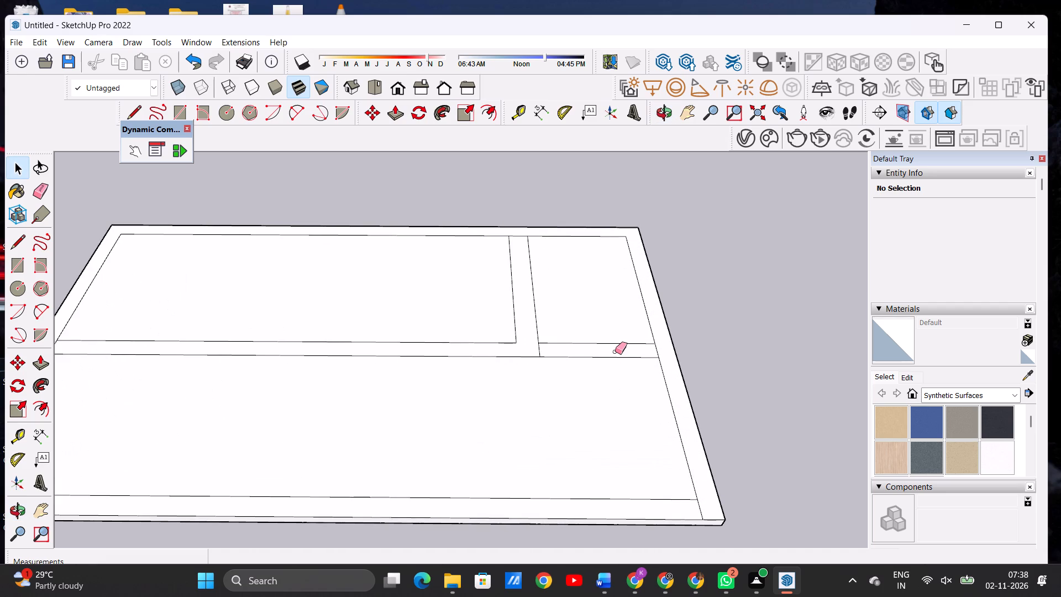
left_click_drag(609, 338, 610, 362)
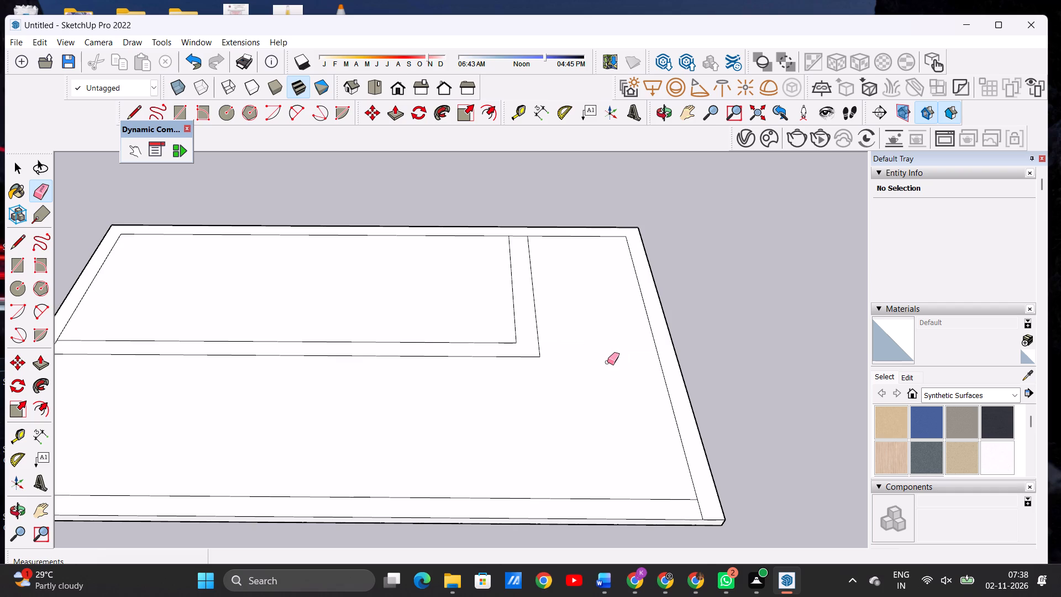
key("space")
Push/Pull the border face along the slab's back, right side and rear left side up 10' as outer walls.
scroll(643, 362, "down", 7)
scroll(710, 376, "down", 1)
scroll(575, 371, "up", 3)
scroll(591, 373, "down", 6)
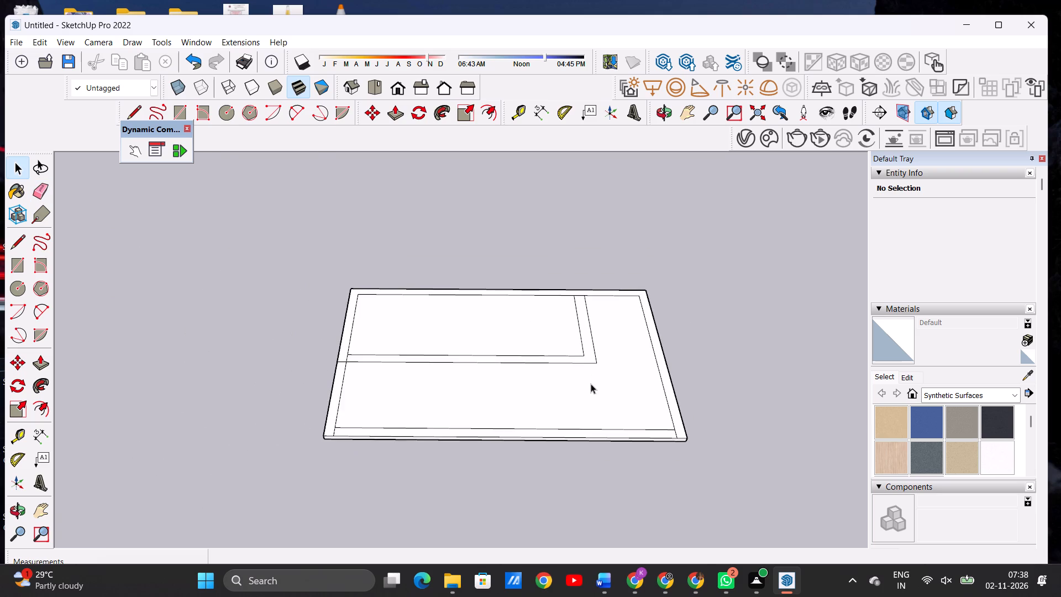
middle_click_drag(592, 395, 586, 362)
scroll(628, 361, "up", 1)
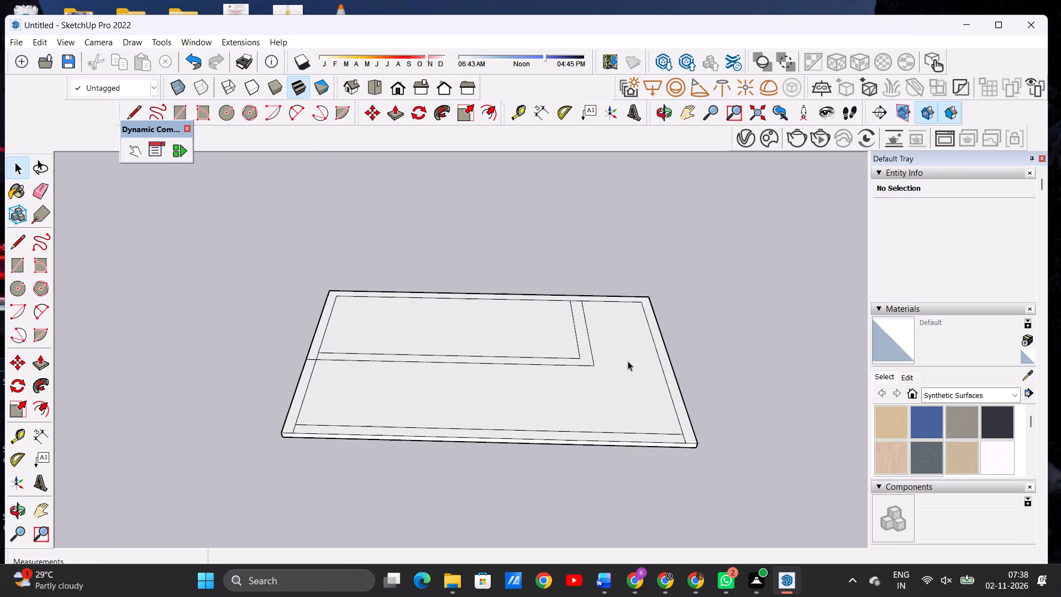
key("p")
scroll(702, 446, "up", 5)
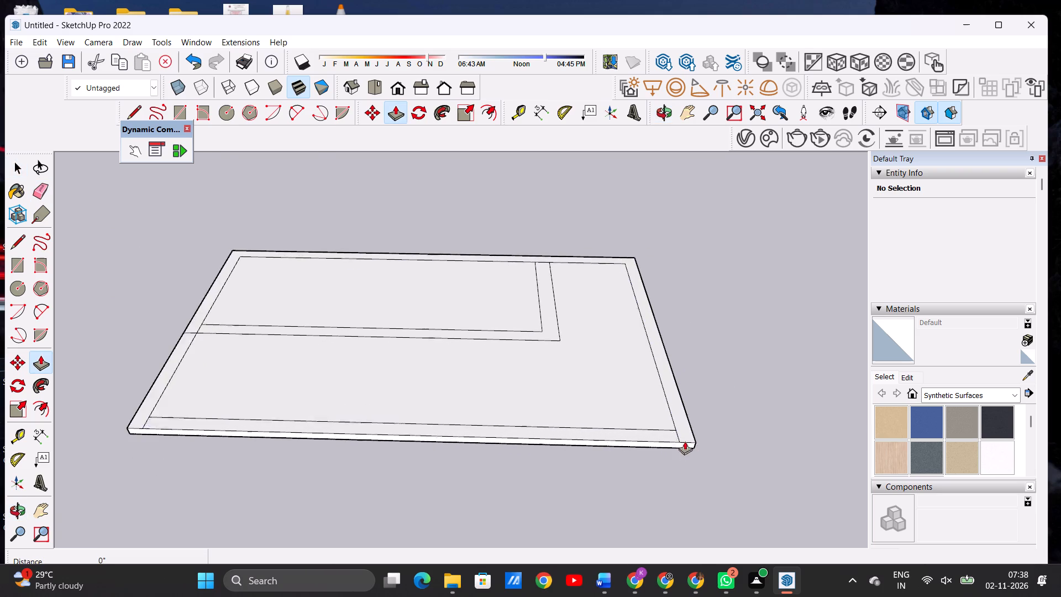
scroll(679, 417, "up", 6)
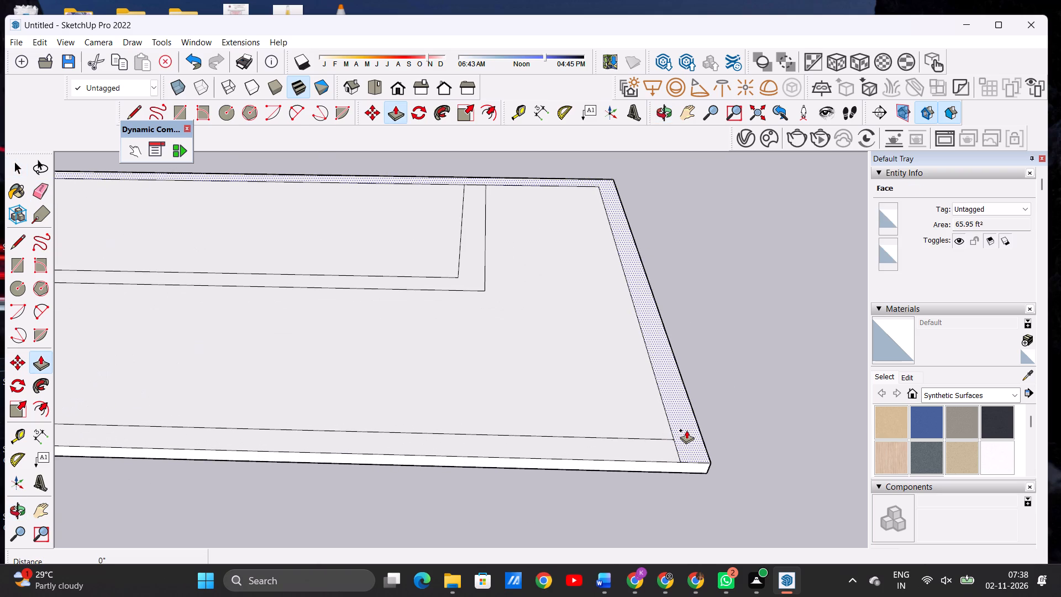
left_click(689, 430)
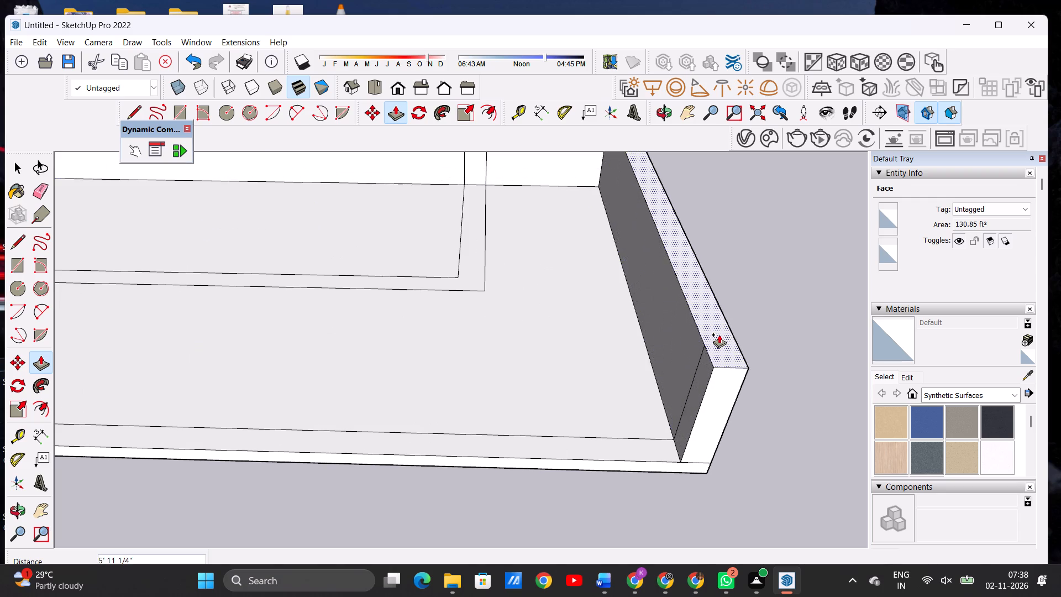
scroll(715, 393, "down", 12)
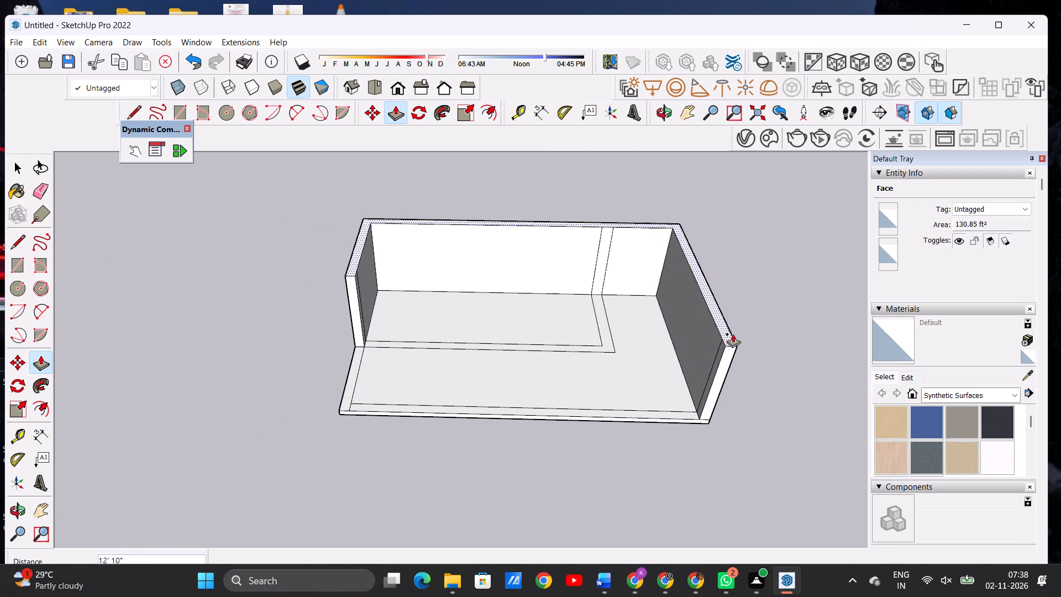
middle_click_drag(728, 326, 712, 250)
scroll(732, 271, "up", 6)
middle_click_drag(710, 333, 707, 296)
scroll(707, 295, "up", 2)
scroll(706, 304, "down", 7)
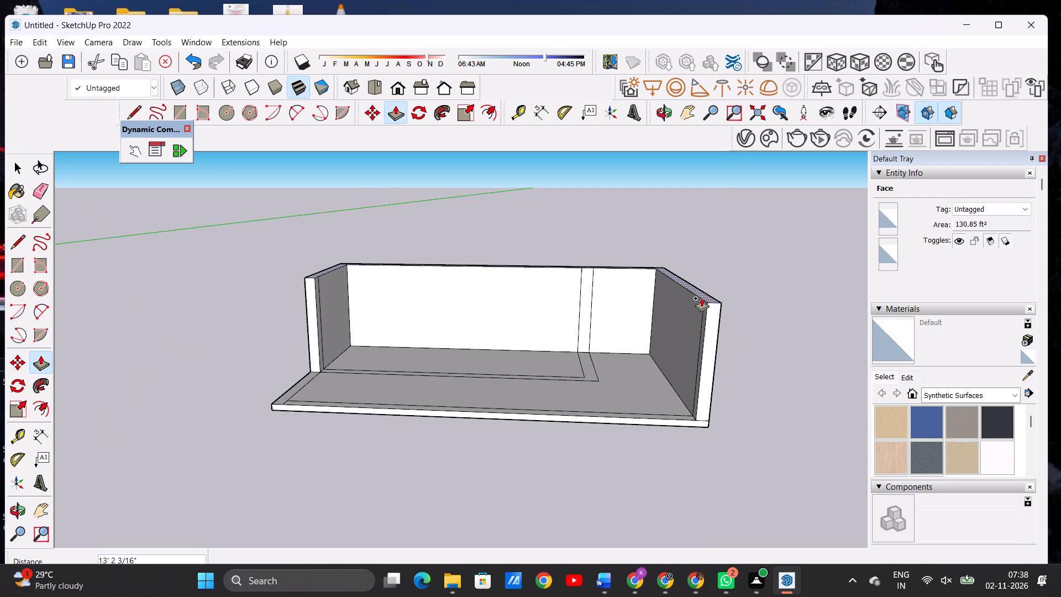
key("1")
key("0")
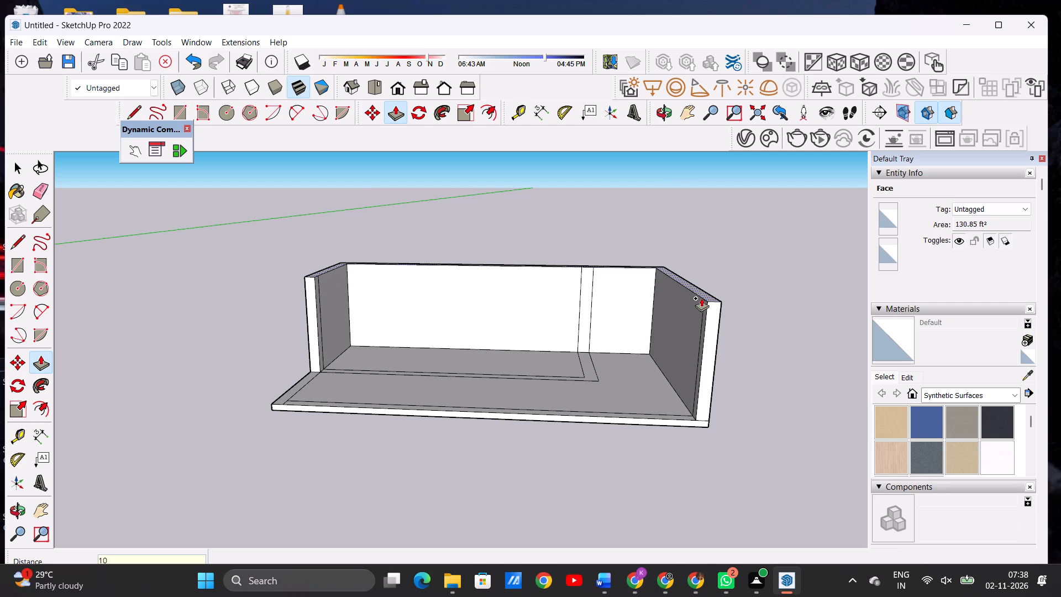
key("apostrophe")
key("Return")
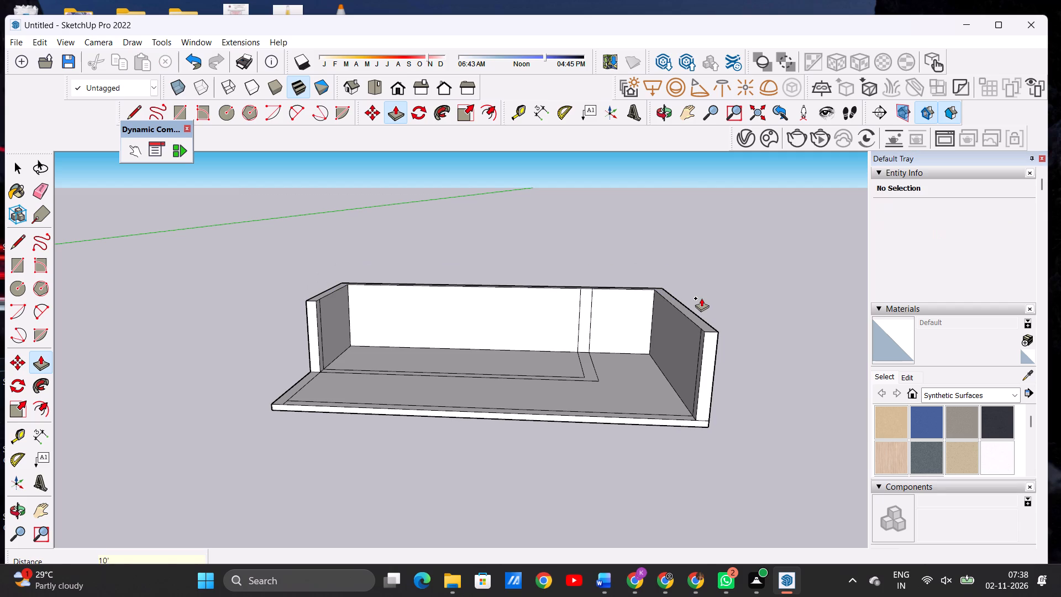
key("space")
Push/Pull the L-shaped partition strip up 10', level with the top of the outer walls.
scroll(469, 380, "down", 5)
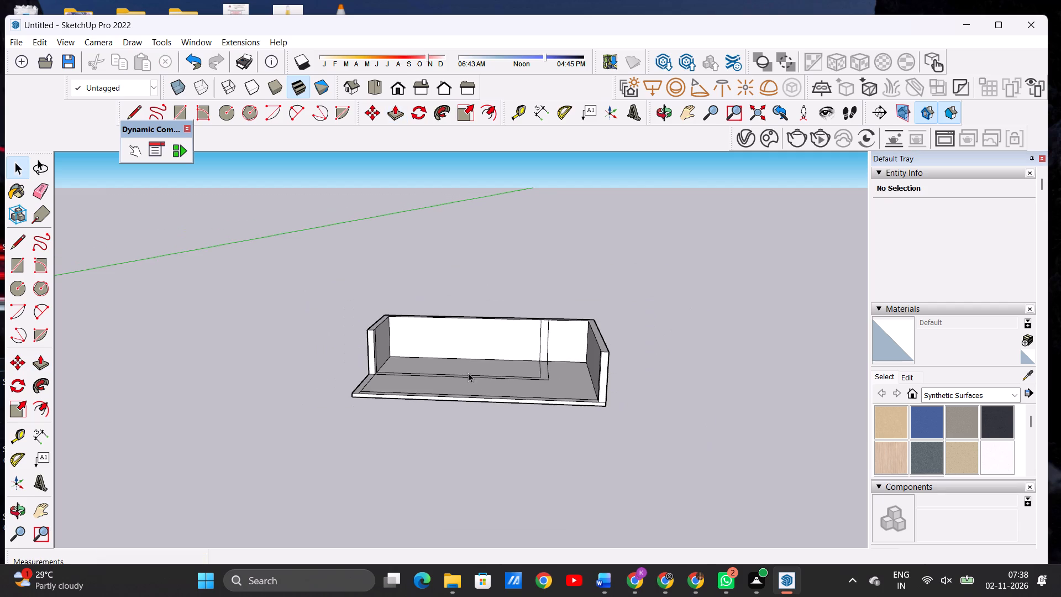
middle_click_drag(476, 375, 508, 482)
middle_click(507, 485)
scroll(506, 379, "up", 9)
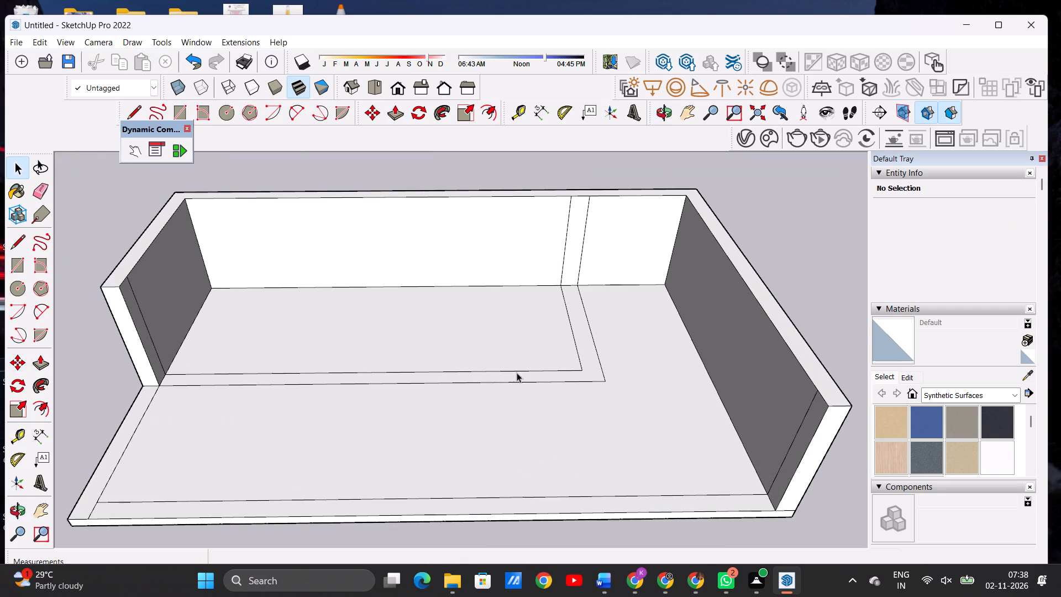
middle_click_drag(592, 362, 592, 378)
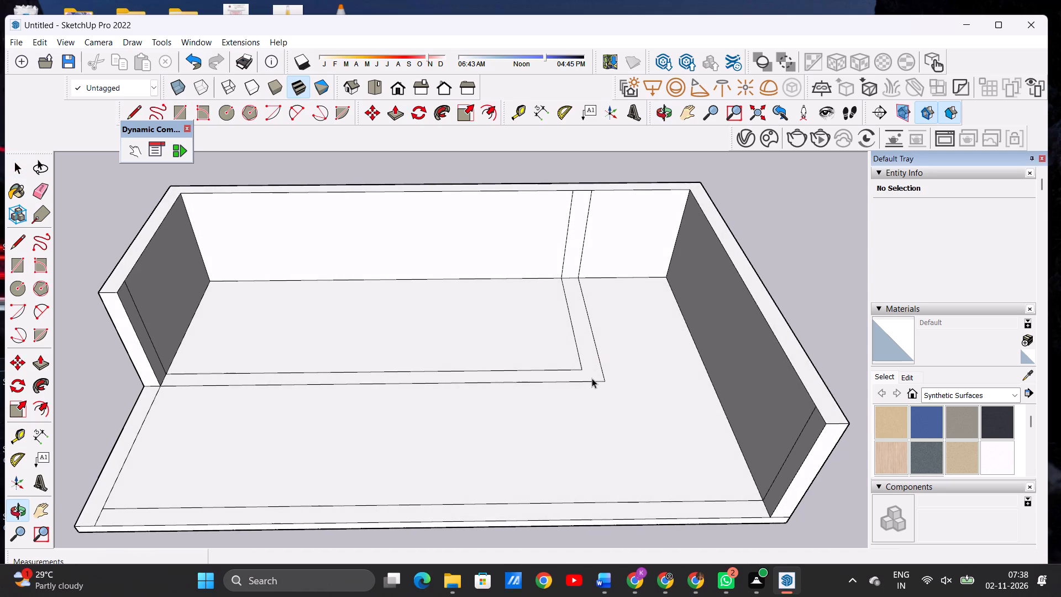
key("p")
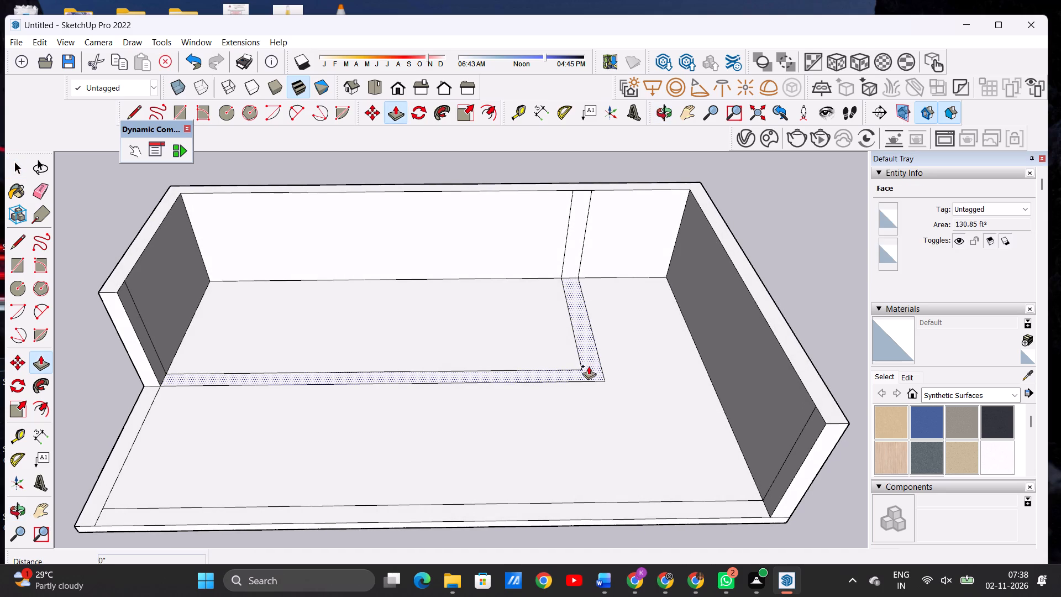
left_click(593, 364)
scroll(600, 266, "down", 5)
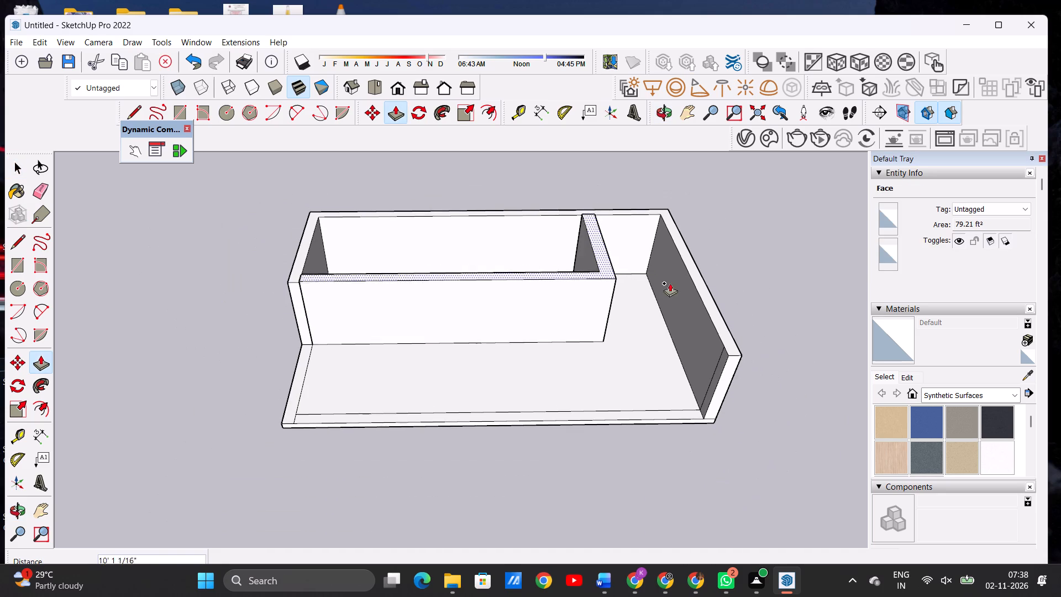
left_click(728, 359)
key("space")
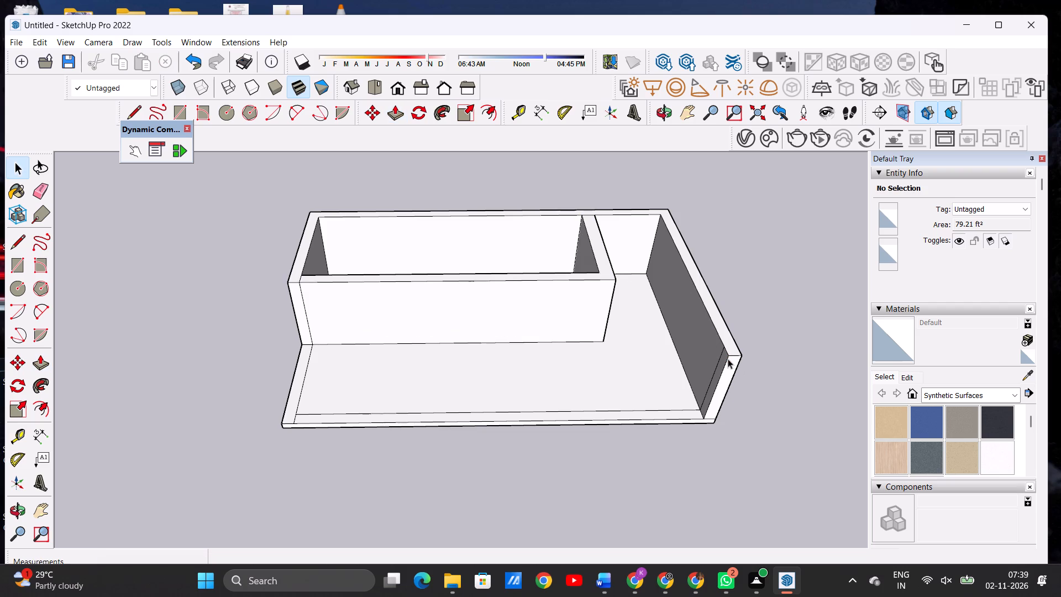
Examine the raised outer walls and L-shaped partition from several angles.
scroll(437, 422, "down", 8)
middle_click_drag(450, 415, 447, 339)
middle_click(446, 338)
scroll(424, 345, "up", 6)
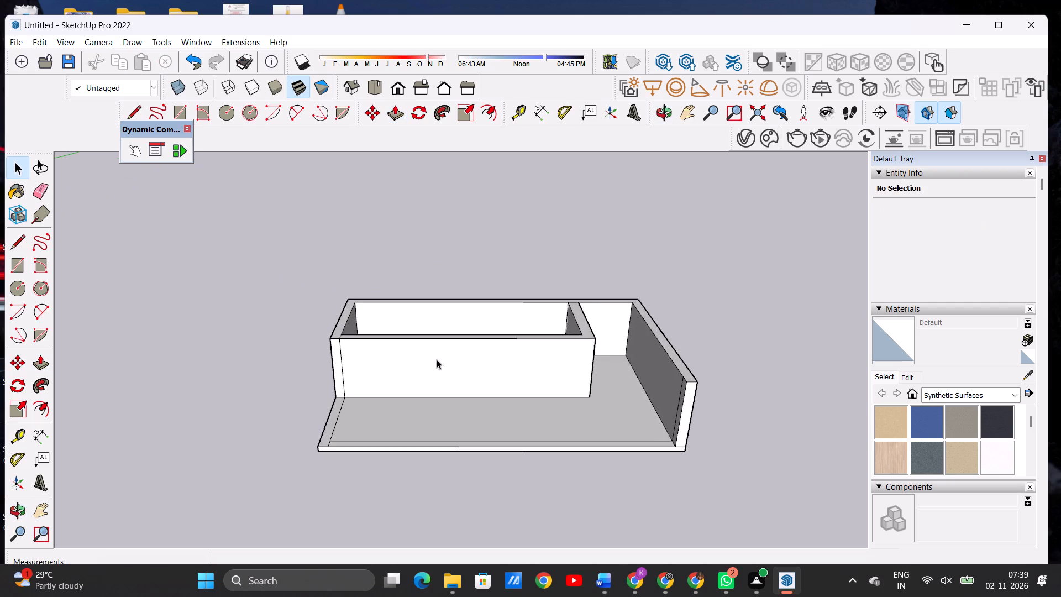
middle_click_drag(596, 367, 587, 336)
middle_click(587, 336)
scroll(587, 336, "up", 1)
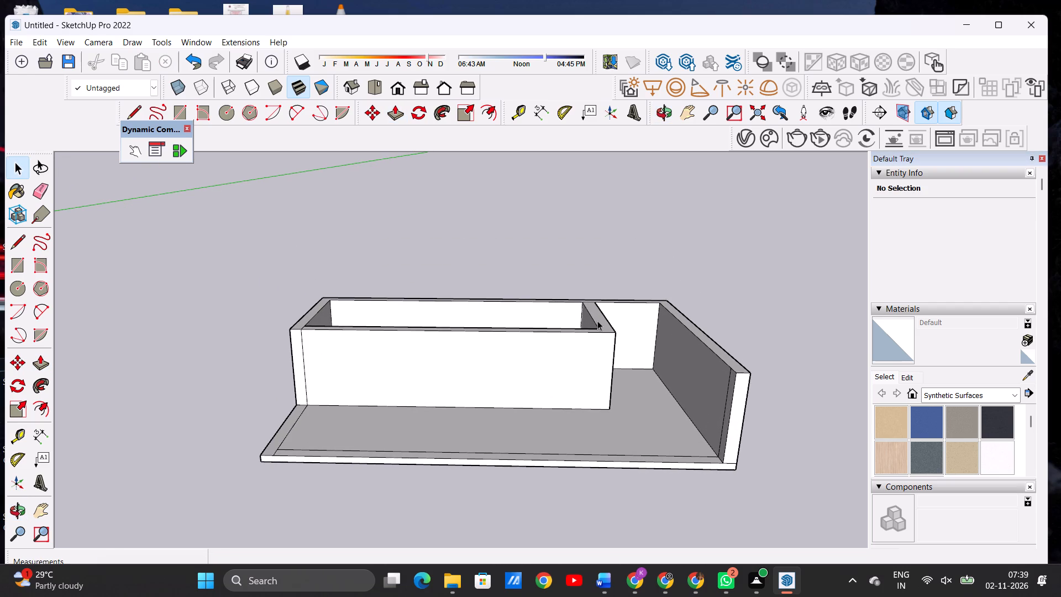
scroll(479, 395, "down", 6)
middle_click_drag(524, 356, 533, 463)
middle_click_drag(534, 468, 536, 474)
middle_click(566, 350)
middle_click_drag(564, 352, 558, 455)
middle_click(558, 455)
scroll(571, 386, "up", 3)
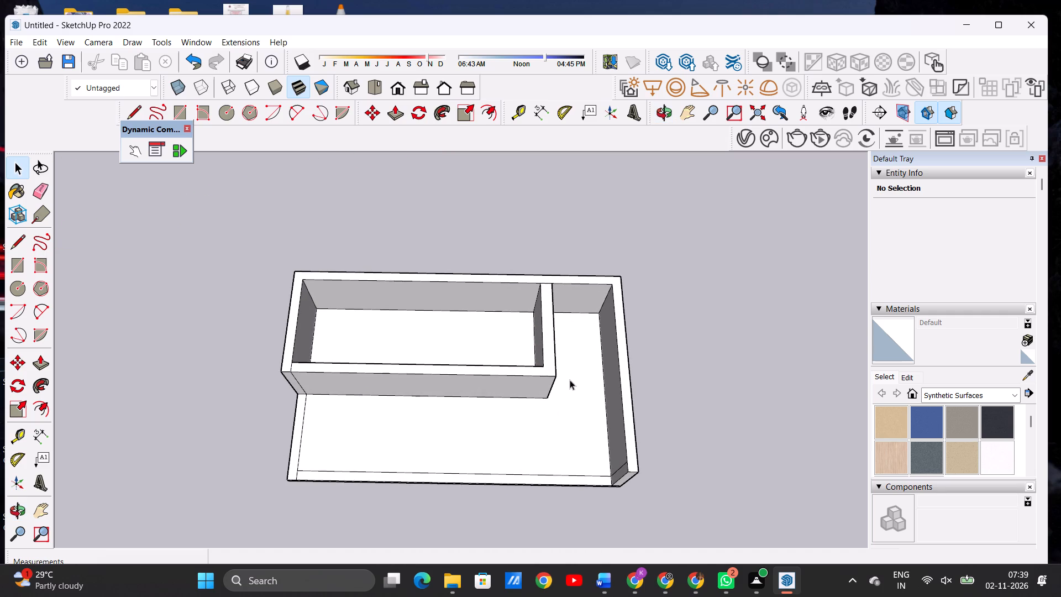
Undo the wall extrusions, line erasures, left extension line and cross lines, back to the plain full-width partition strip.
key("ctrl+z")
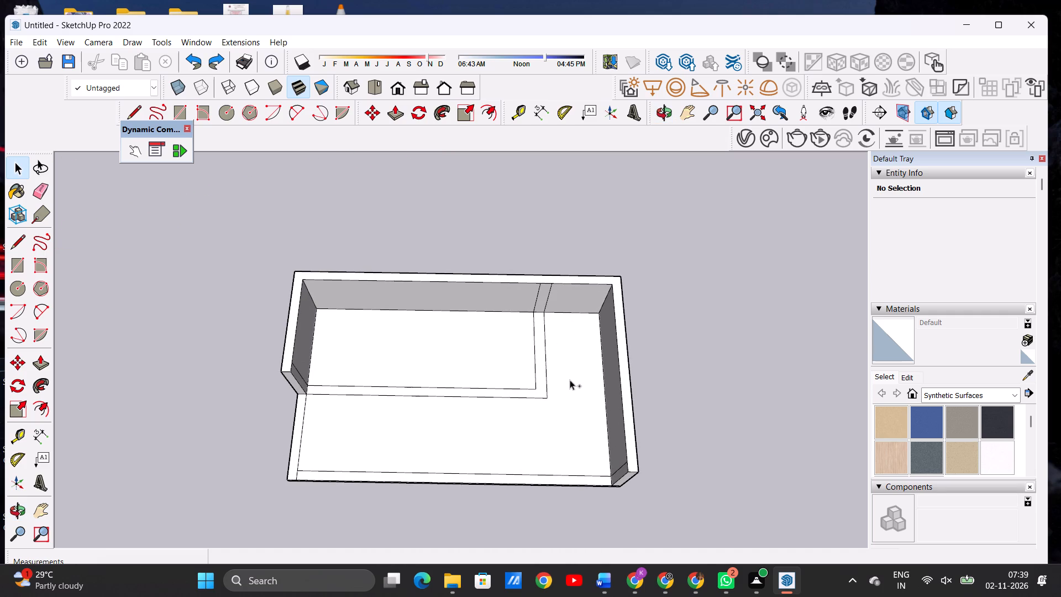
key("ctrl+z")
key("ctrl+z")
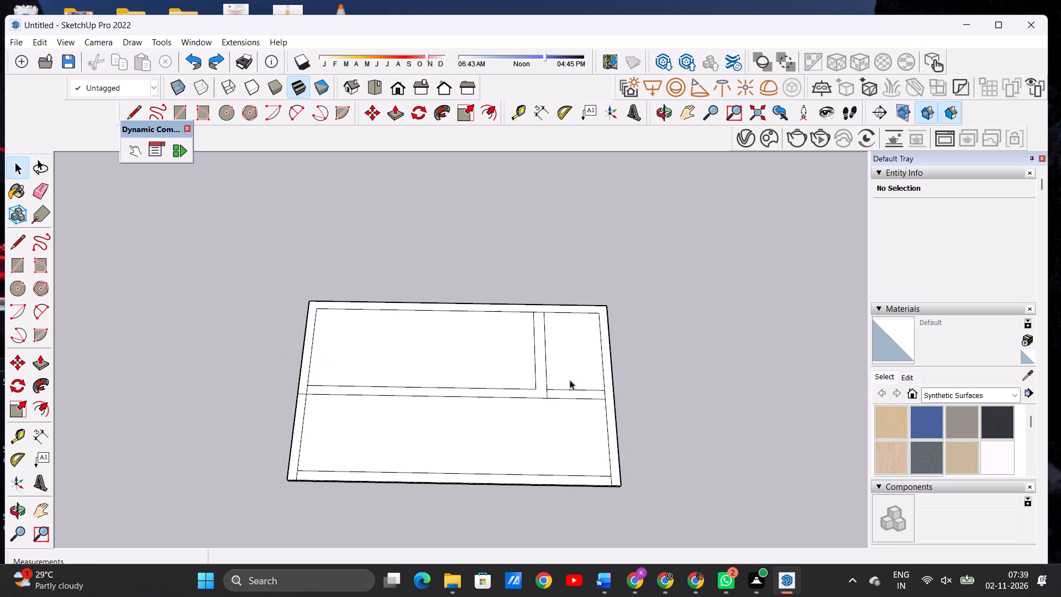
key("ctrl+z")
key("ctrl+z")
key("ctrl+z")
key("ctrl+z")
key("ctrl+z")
Draw two parallel cross lines about 15' 11/16" long near the inset's right side, from the strip's front line to the inset's back edge.
key("l")
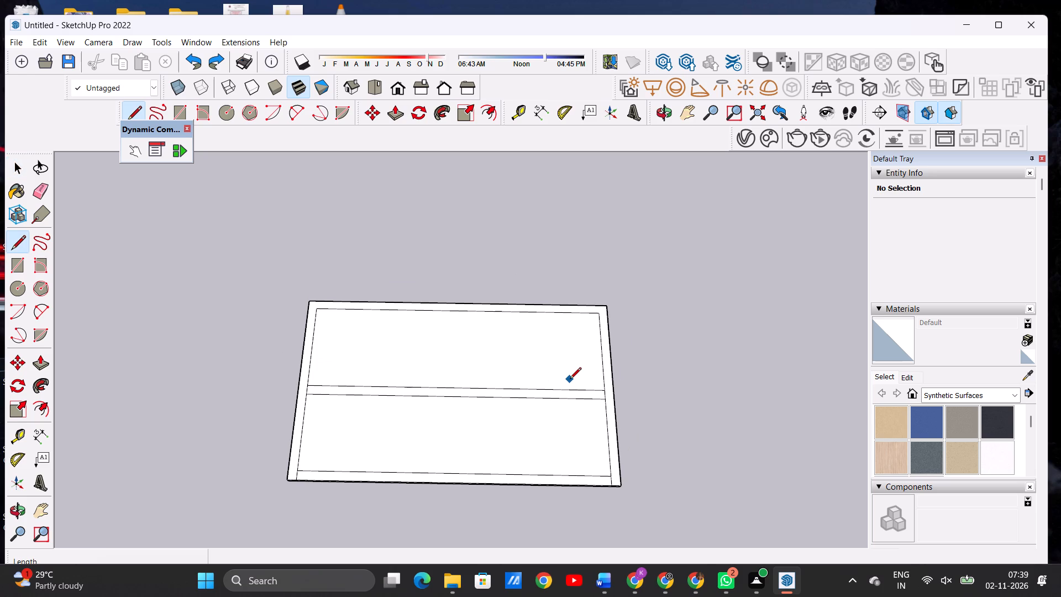
left_click(562, 399)
left_click(559, 315)
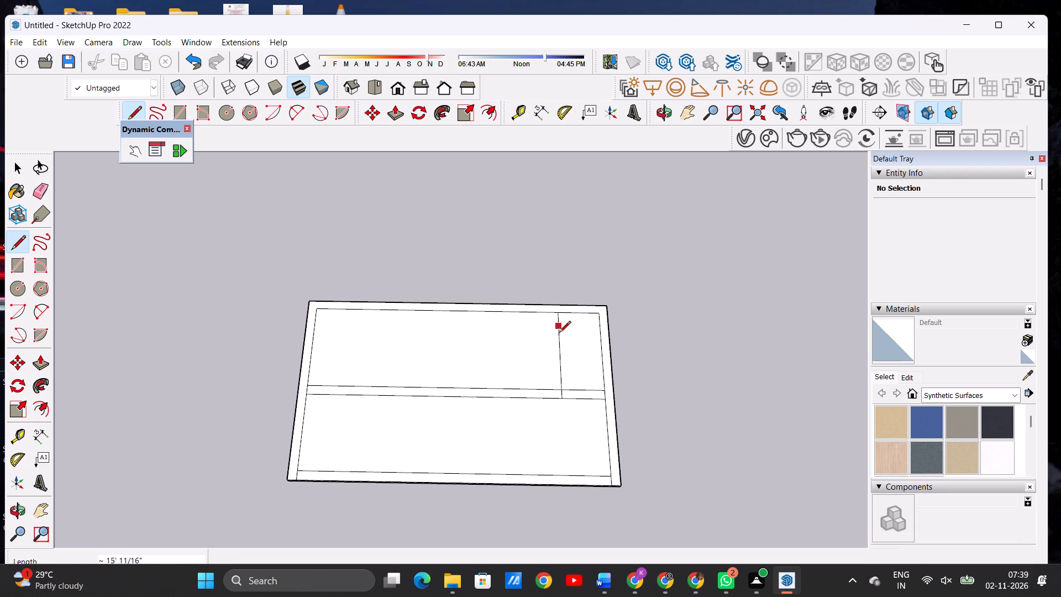
left_click(573, 401)
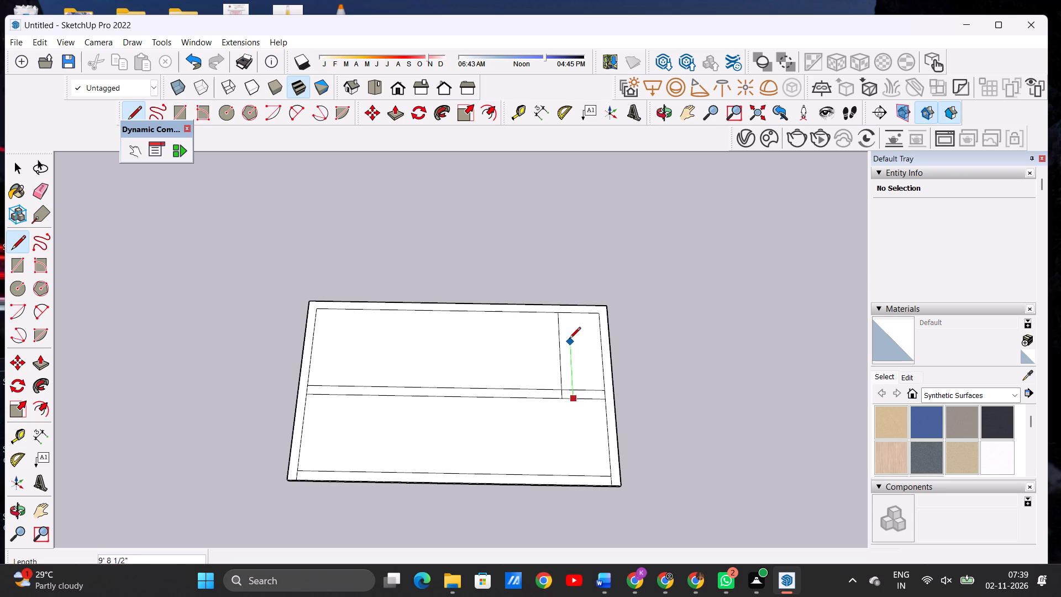
left_click(572, 313)
key("space")
Erase the strip's back line between the two cross lines and the left cross line's short segment inside the strip.
type("E")
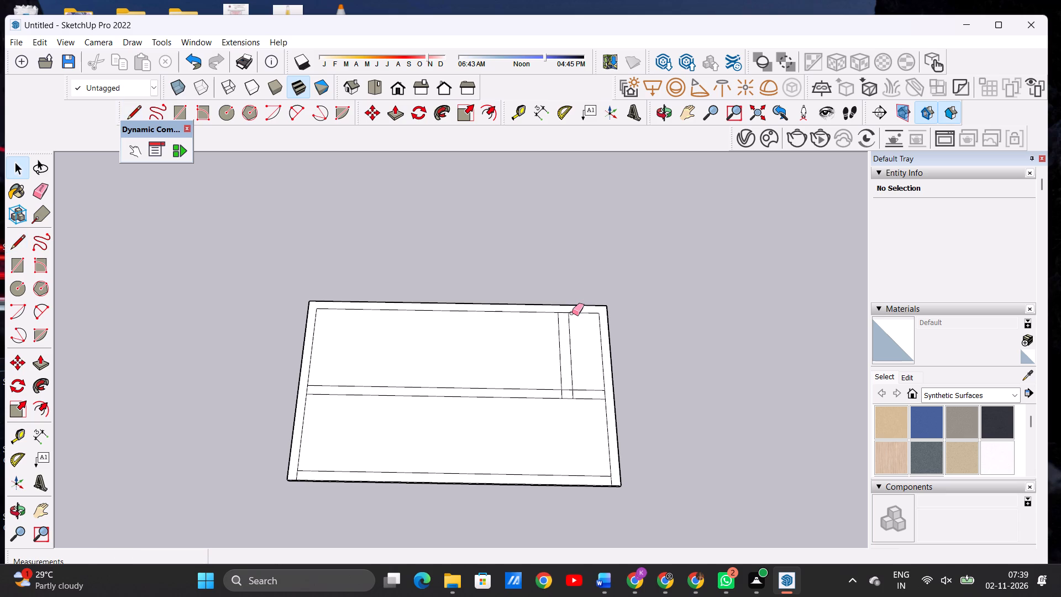
scroll(560, 400, "up", 14)
scroll(550, 397, "down", 1)
scroll(550, 397, "up", 1)
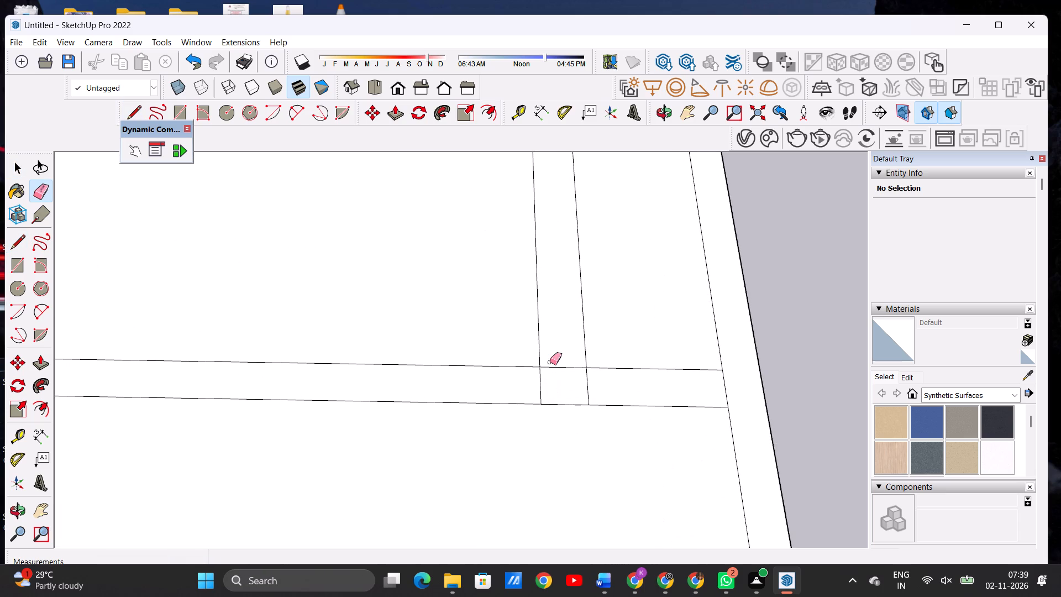
left_click_drag(550, 362, 557, 373)
left_click_drag(554, 378, 534, 388)
Erase the strip's front and back lines between the right cross line and the inset's right side.
left_click_drag(665, 356, 677, 402)
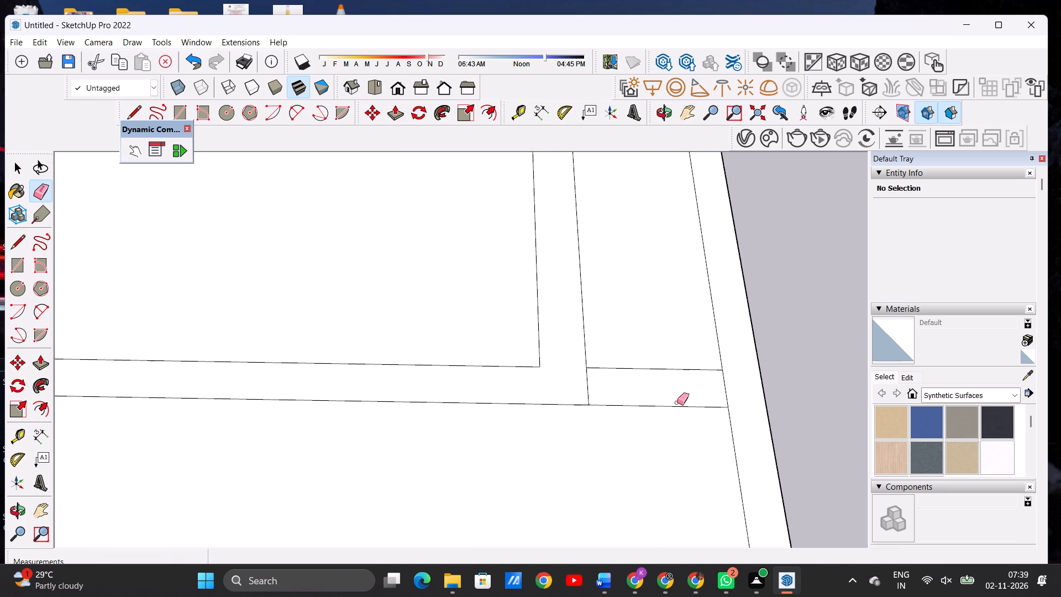
left_click_drag(677, 402, 677, 406)
key("space")
scroll(608, 425, "down", 4)
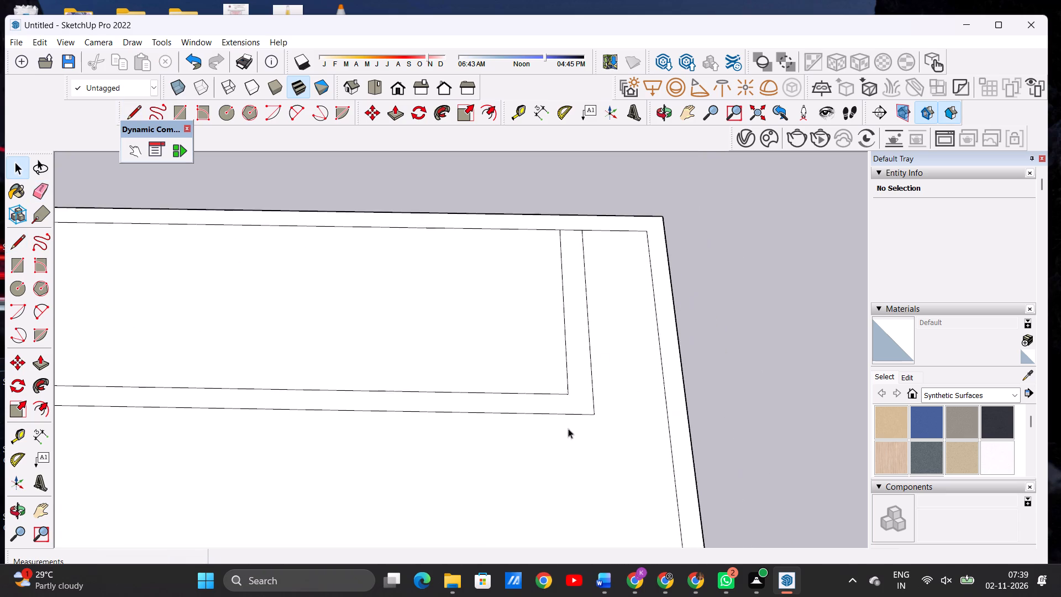
scroll(568, 428, "down", 7)
scroll(572, 410, "up", 2)
scroll(572, 410, "down", 6)
scroll(206, 409, "up", 3)
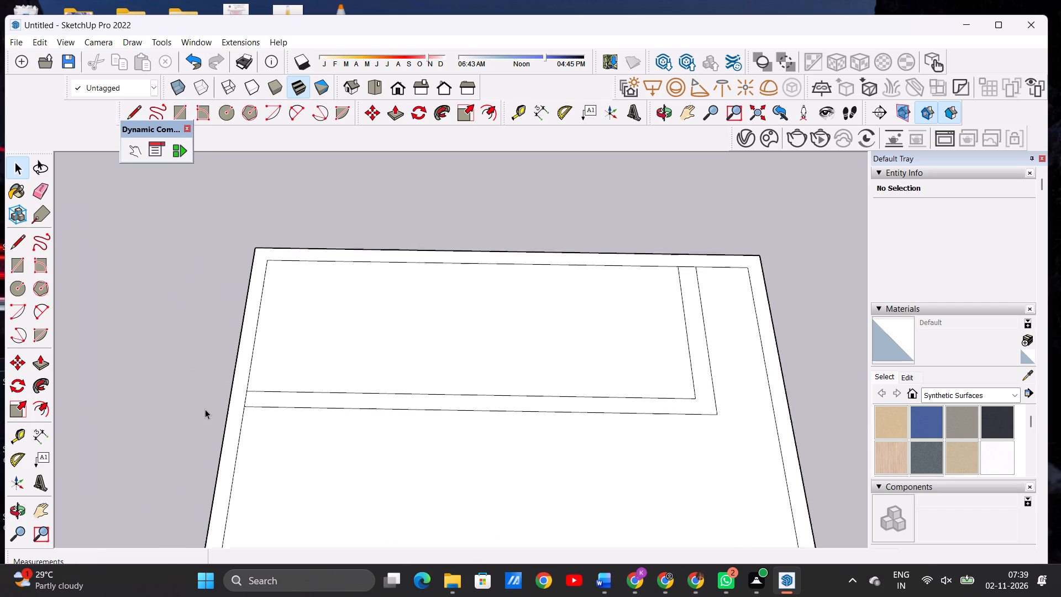
Draw a line about 1' 4 3/4" long extending the partition strip's front line across the border to the slab's left edge.
scroll(205, 409, "up", 3)
key("l")
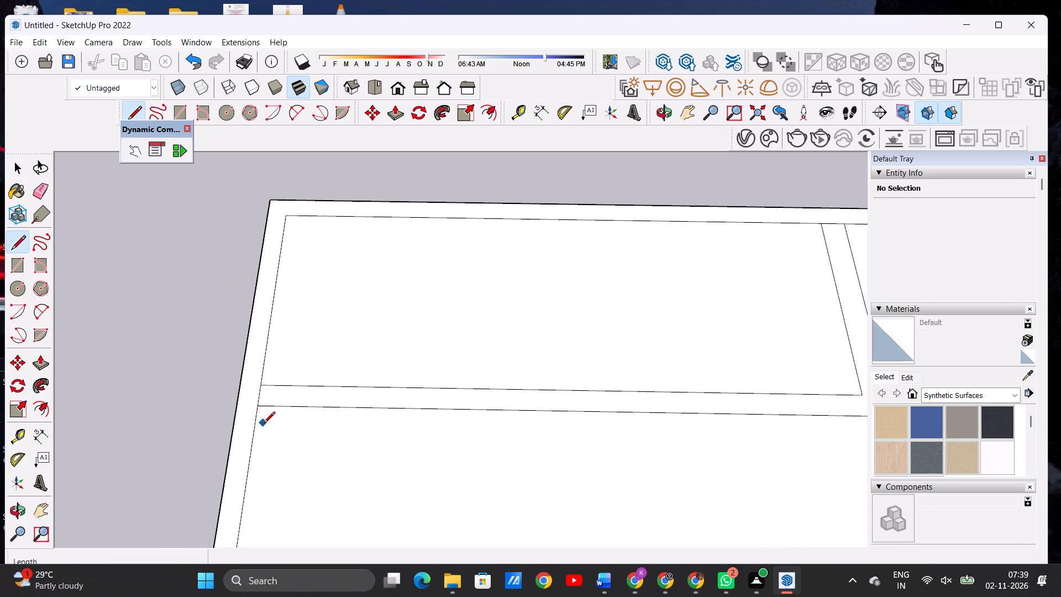
left_click(259, 410)
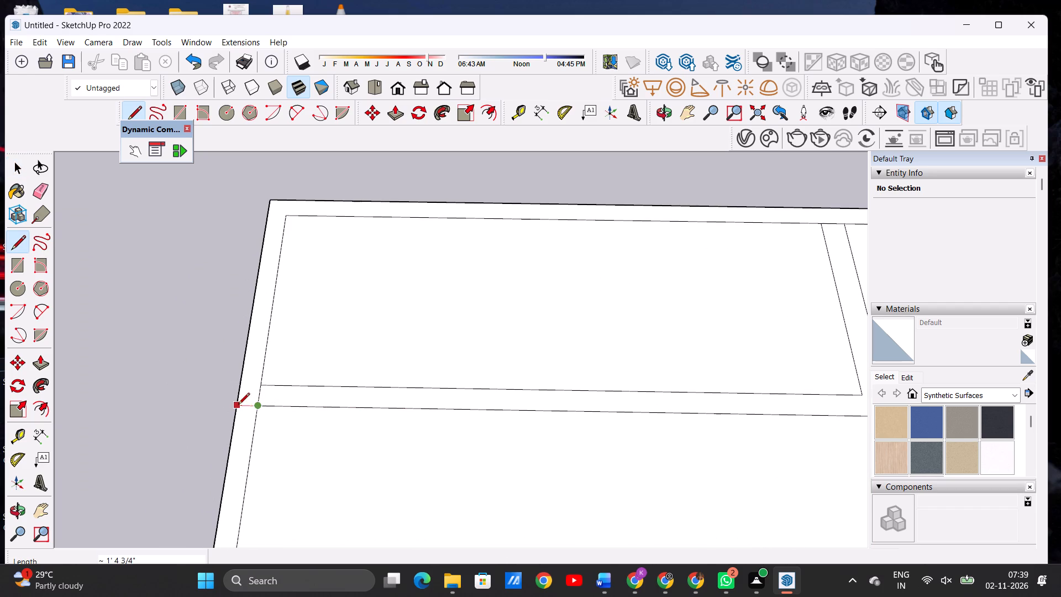
left_click(238, 405)
key("space")
Push/Pull the U-shaped border face along the left portion, back and right side of the slab up 10'.
scroll(248, 393, "up", 16)
scroll(219, 419, "down", 16)
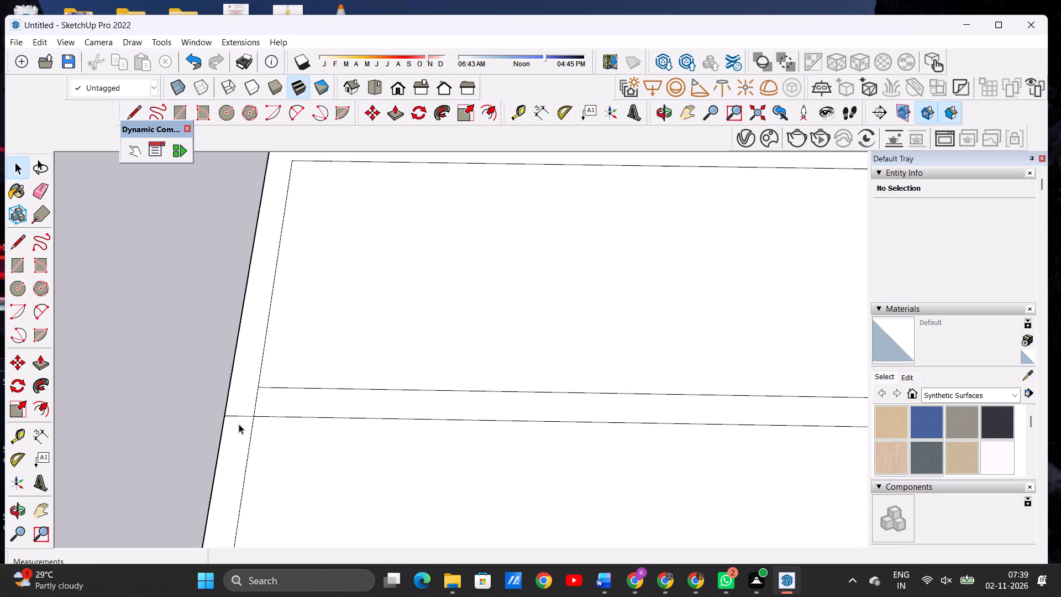
scroll(239, 424, "down", 6)
scroll(253, 421, "up", 1)
scroll(253, 421, "down", 8)
scroll(358, 387, "down", 4)
middle_click_drag(349, 422, 359, 376)
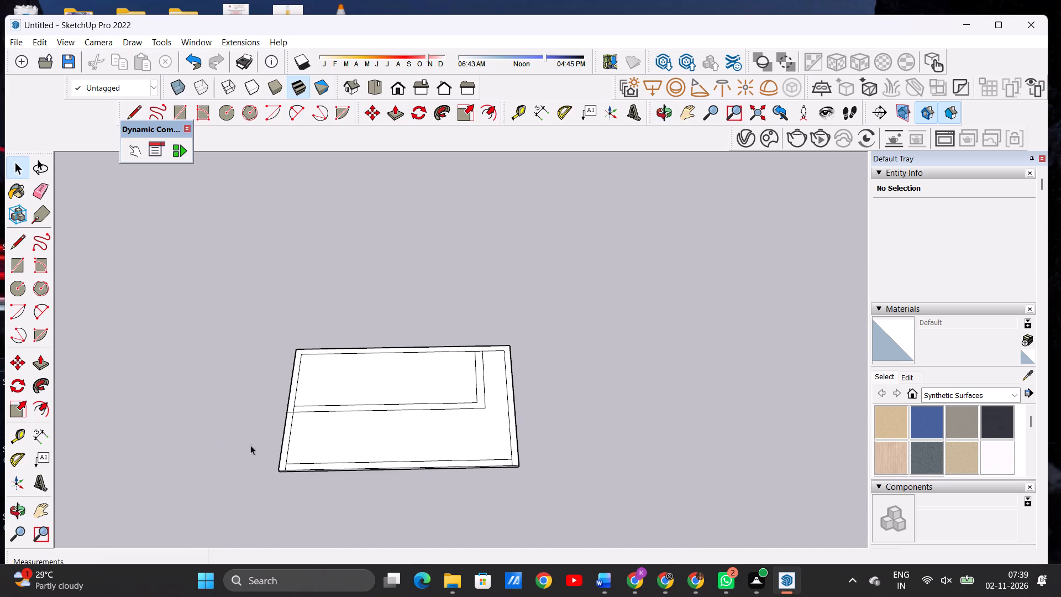
middle_click_drag(278, 488, 276, 444)
scroll(643, 437, "up", 5)
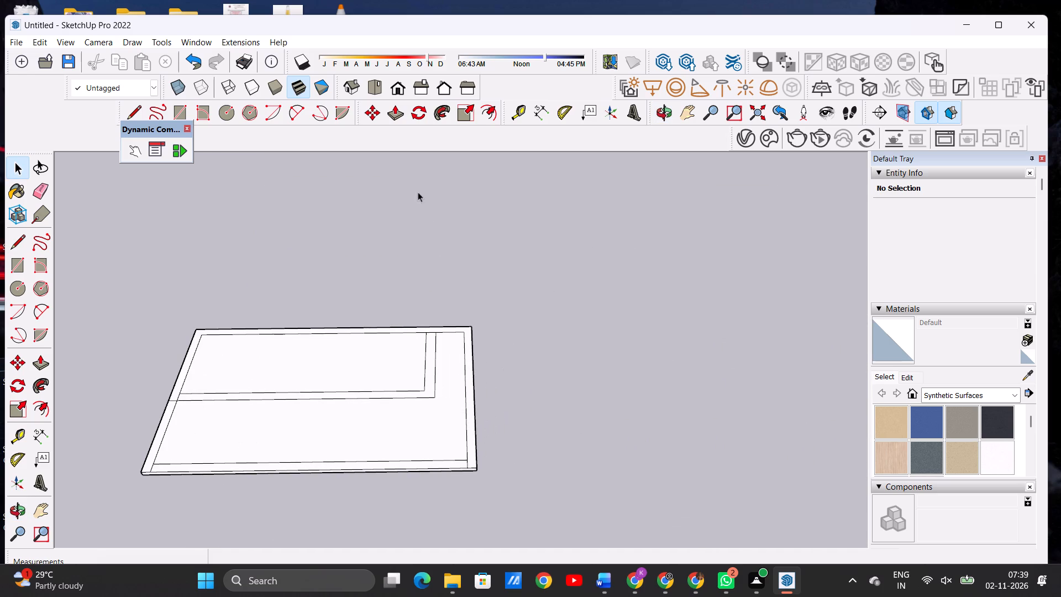
left_click(371, 95)
scroll(538, 371, "down", 4)
middle_click_drag(536, 395, 535, 308)
middle_click_drag(522, 425, 525, 303)
scroll(587, 344, "up", 7)
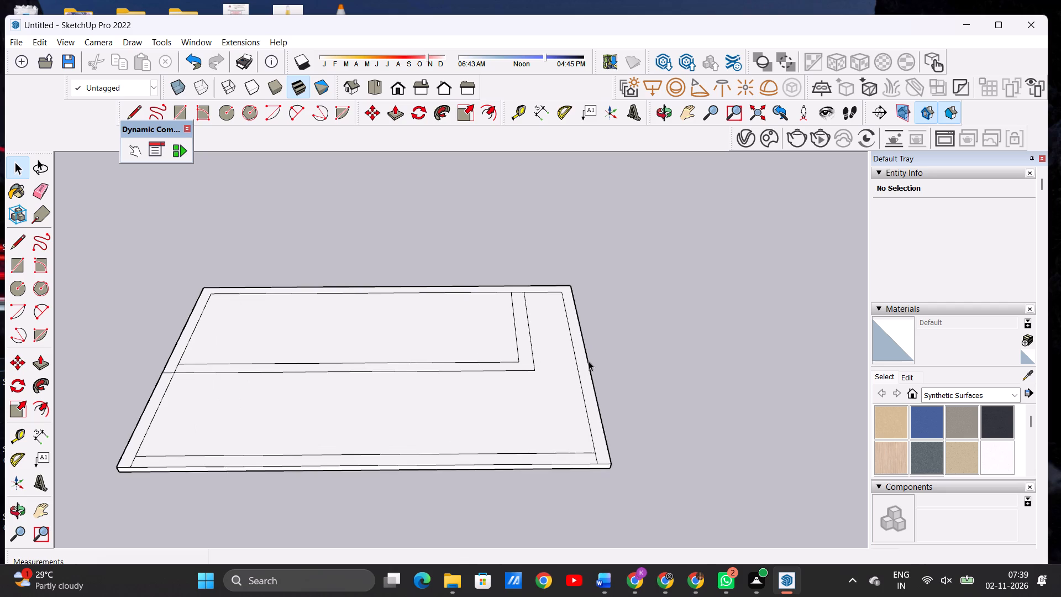
key("p")
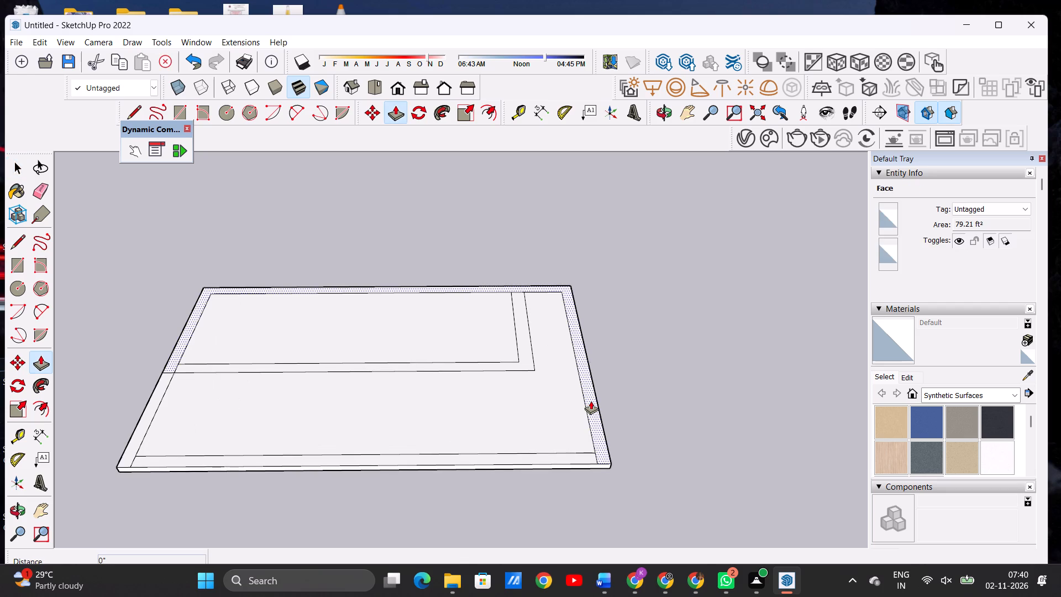
left_click(591, 401)
middle_click_drag(635, 327, 640, 228)
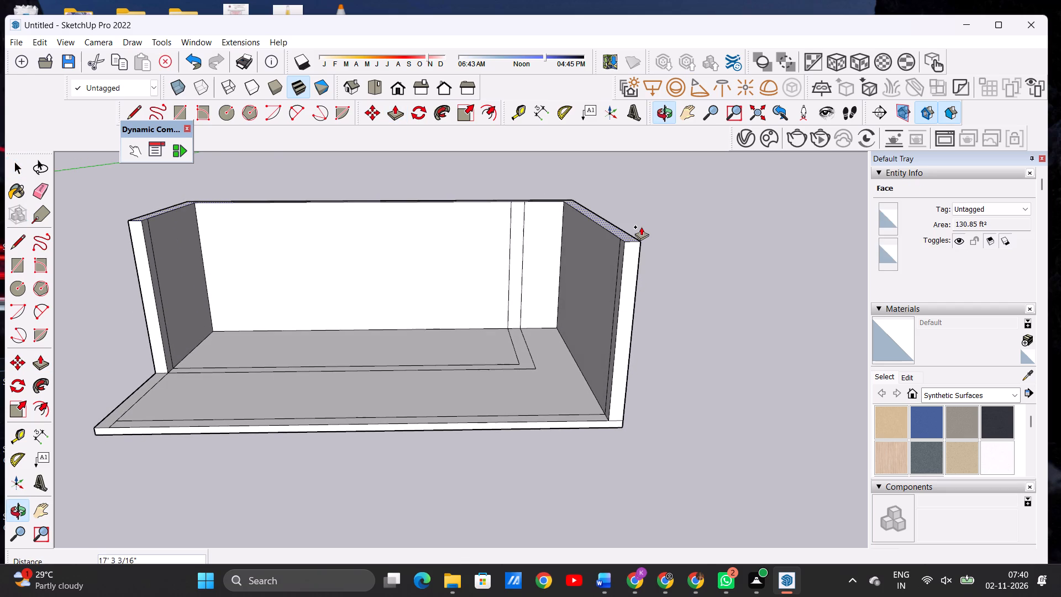
key("1")
type("0'")
key("Return")
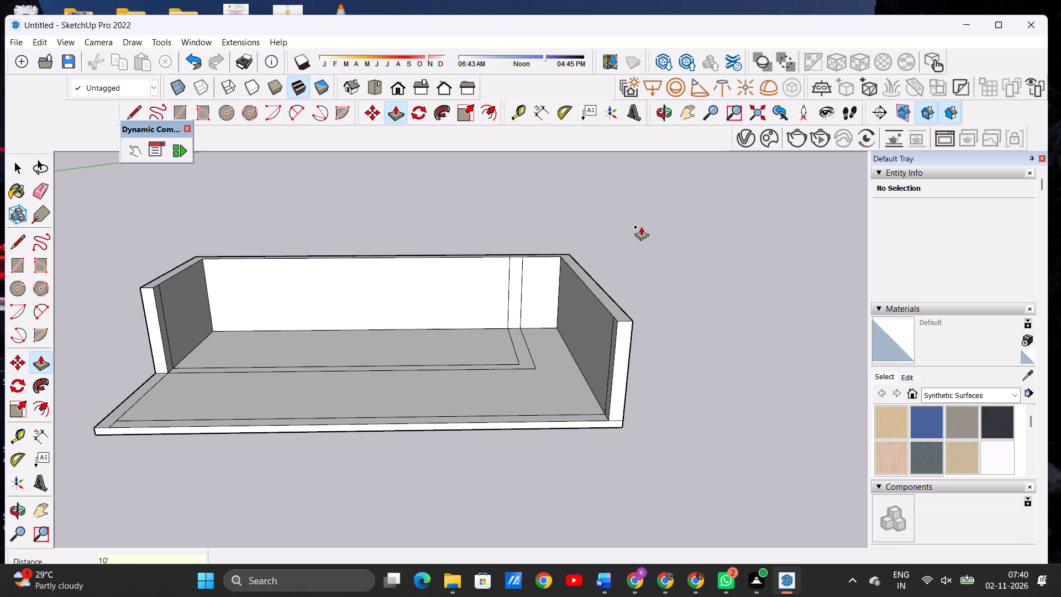
Push/Pull the L-shaped partition strip up 10', level with the top of the outer walls.
middle_click_drag(517, 346, 507, 418)
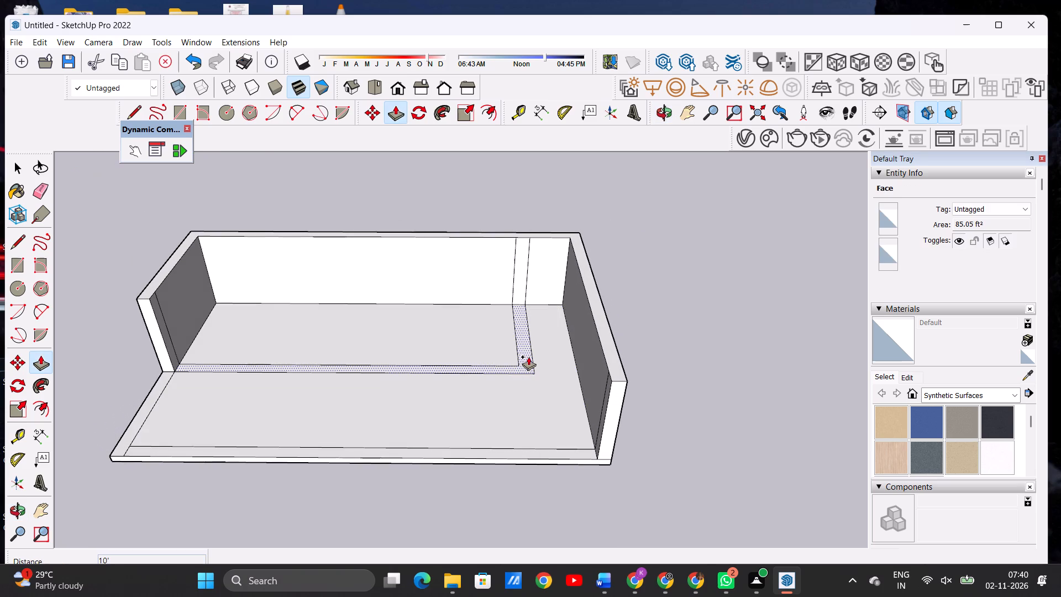
scroll(529, 356, "up", 4)
left_click(523, 360)
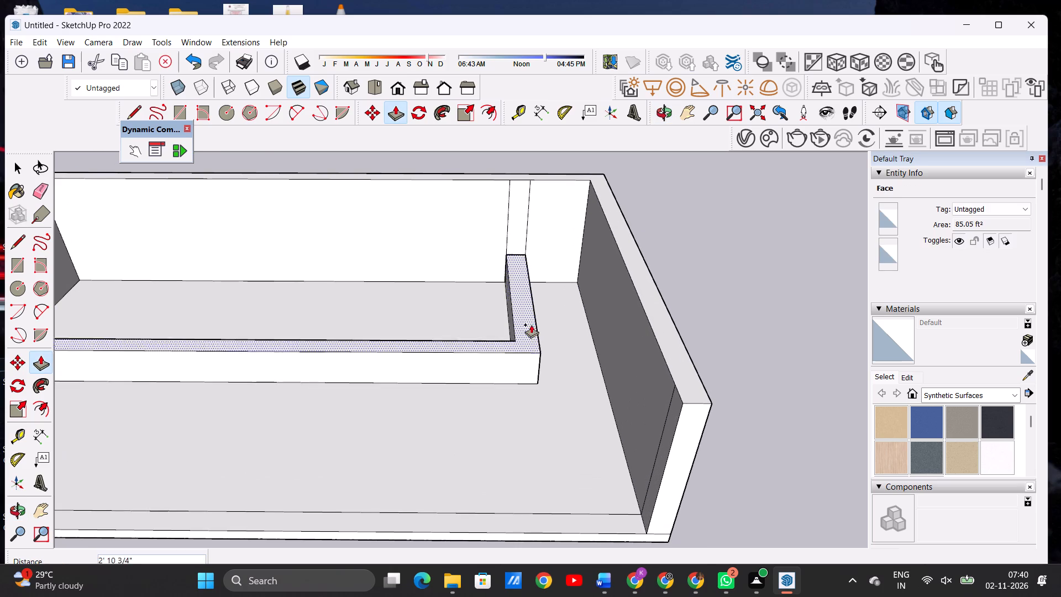
scroll(550, 268, "down", 6)
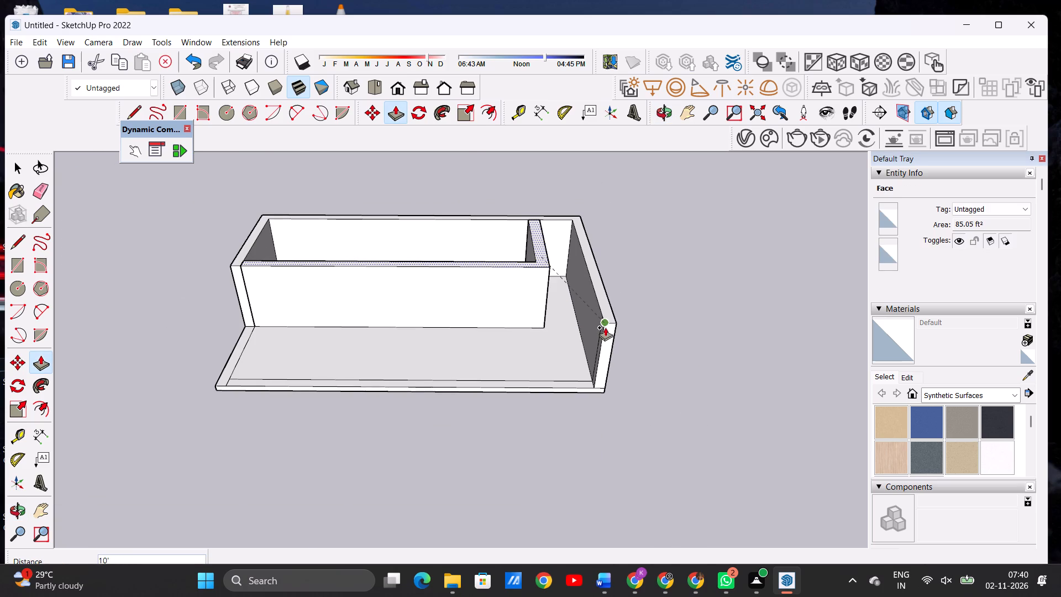
left_click(606, 327)
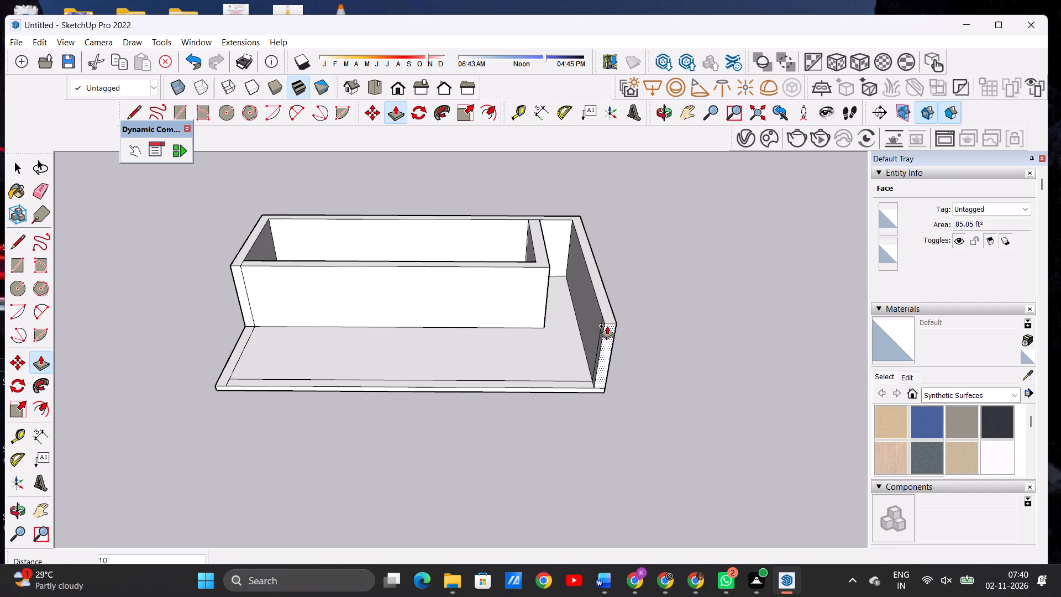
key("space")
Examine the raised outer walls and L-shaped partition from the front and from above.
scroll(493, 362, "down", 7)
middle_click_drag(429, 371, 434, 291)
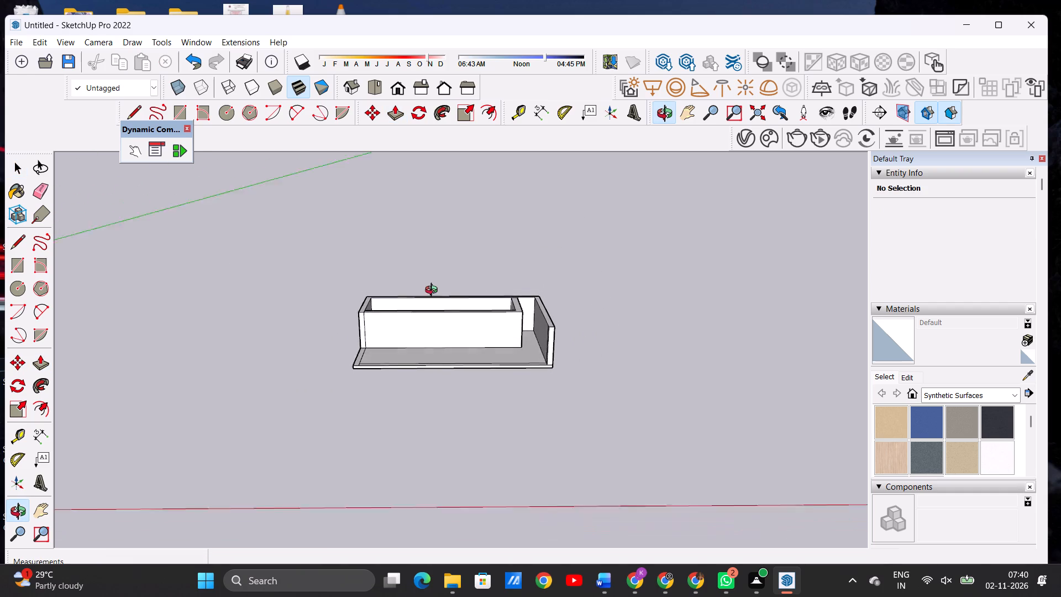
middle_click_drag(434, 291, 433, 289)
scroll(451, 324, "up", 7)
middle_click_drag(445, 332, 450, 302)
middle_click(450, 302)
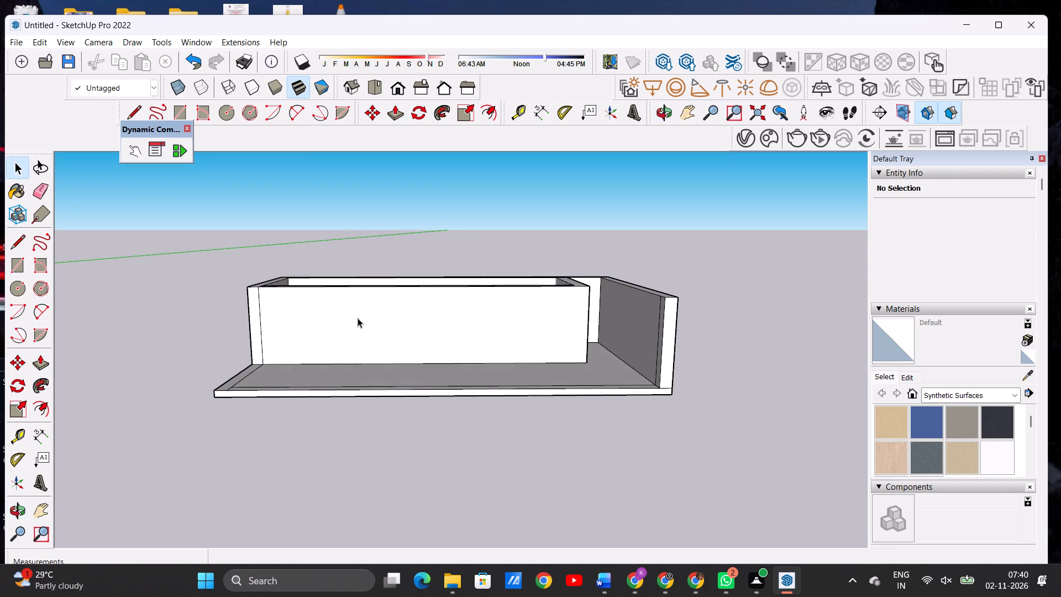
scroll(288, 323, "up", 5)
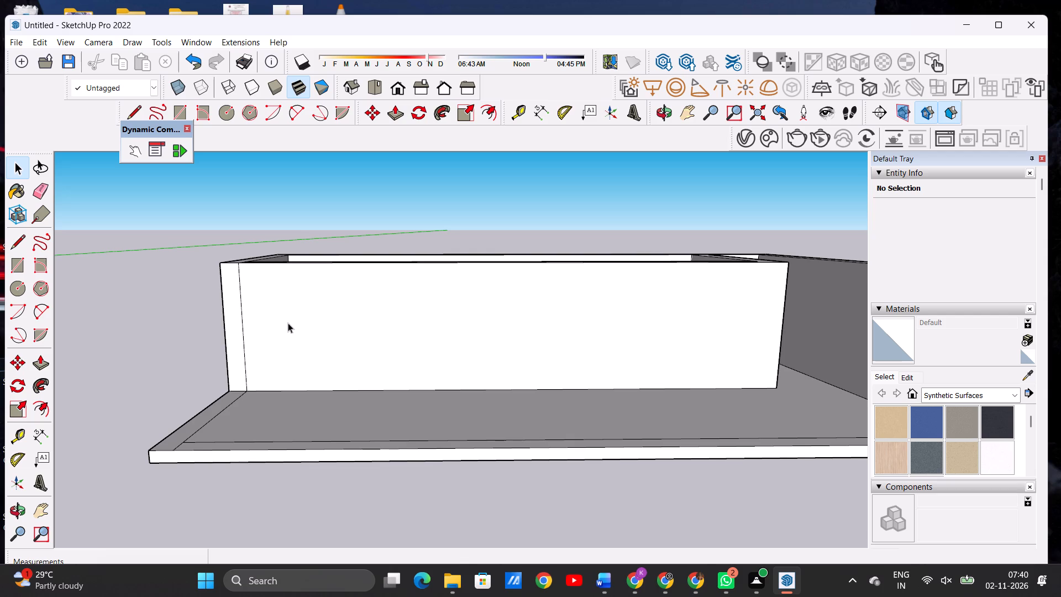
scroll(289, 322, "down", 3)
scroll(289, 322, "up", 1)
scroll(289, 322, "down", 7)
scroll(329, 337, "up", 5)
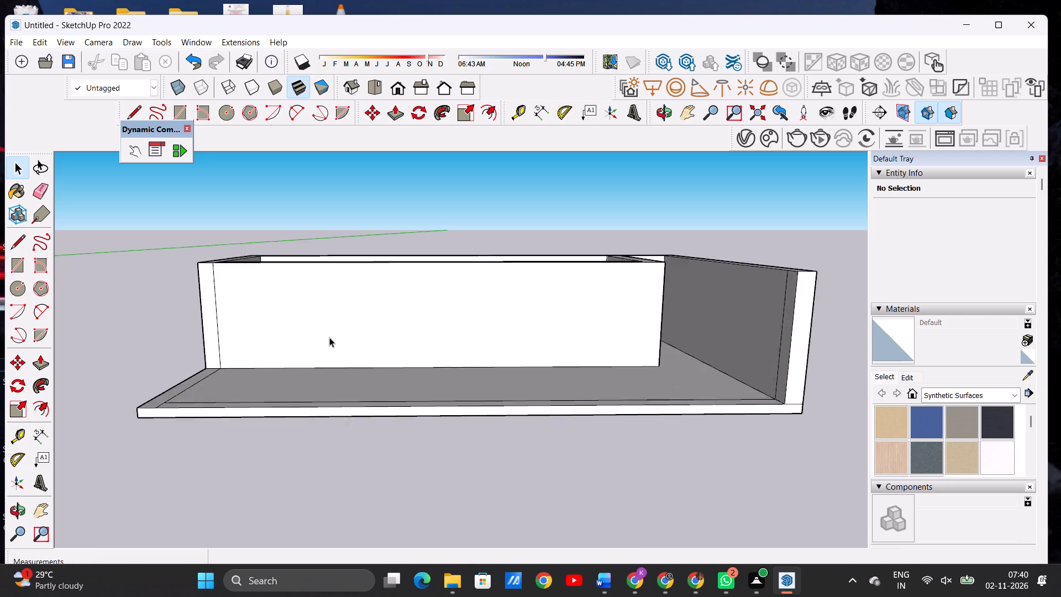
scroll(329, 337, "up", 3)
middle_click_drag(348, 344, 340, 420)
scroll(335, 432, "down", 6)
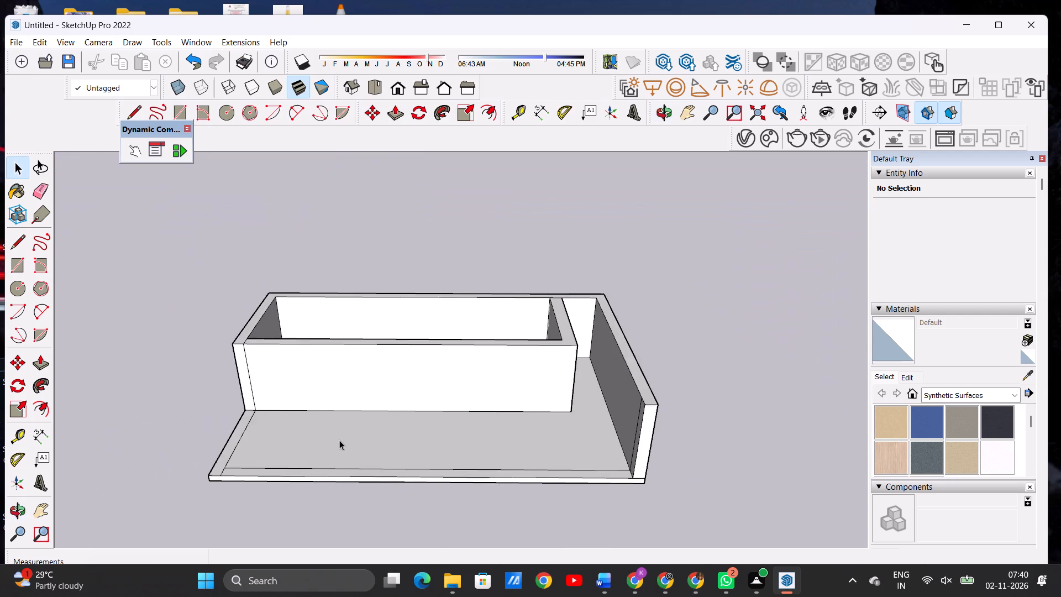
scroll(339, 440, "down", 1)
middle_click_drag(351, 429, 359, 339)
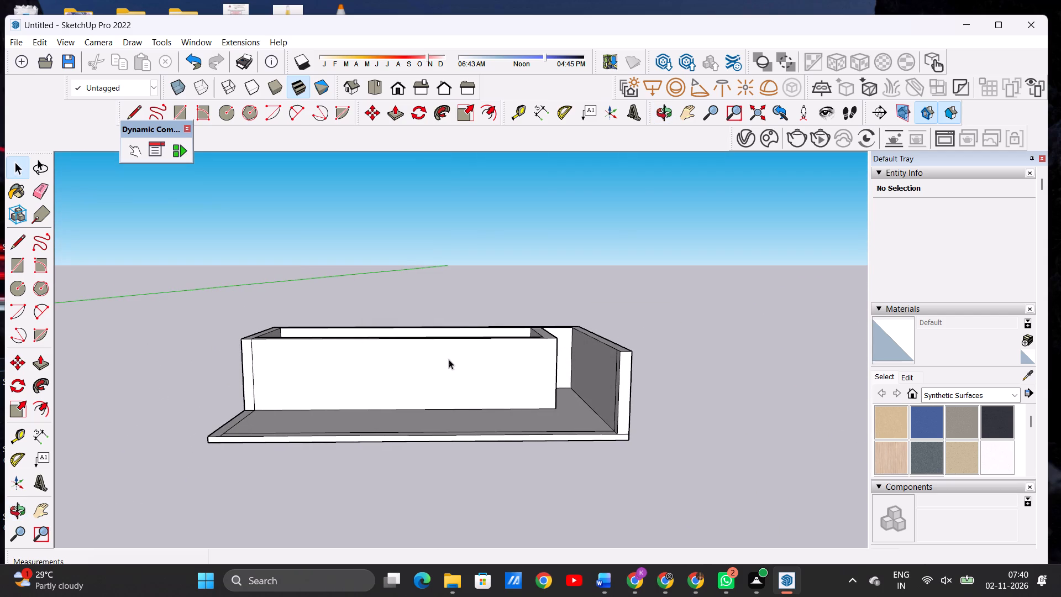
Draw an upright door rectangle on the front face of the long partition wall, starting from its bottom edge.
scroll(486, 371, "up", 5)
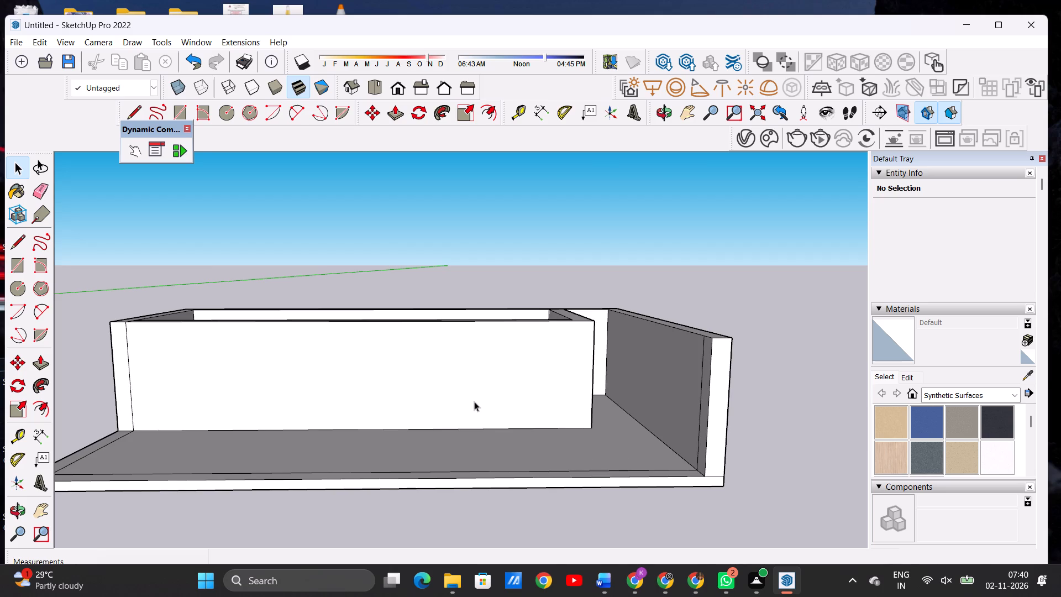
scroll(482, 402, "down", 2)
middle_click_drag(485, 386, 484, 381)
scroll(483, 378, "up", 4)
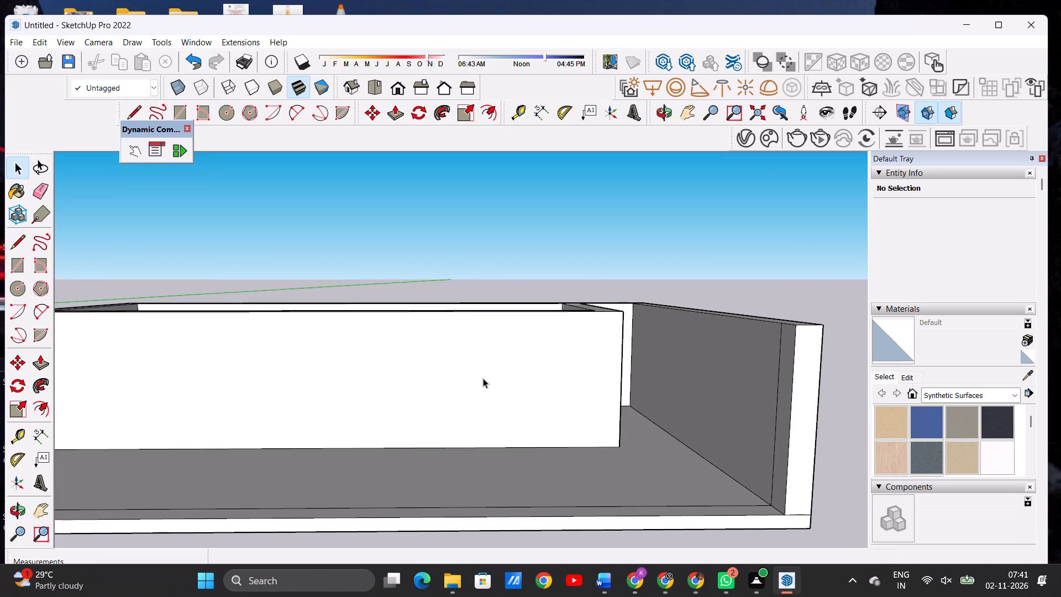
key("r")
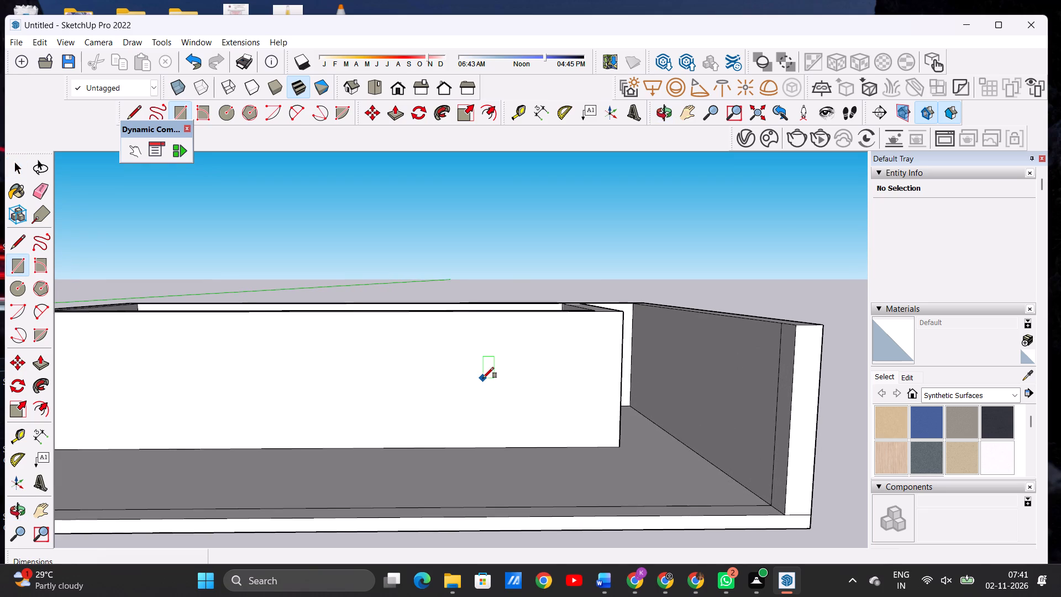
left_click(384, 444)
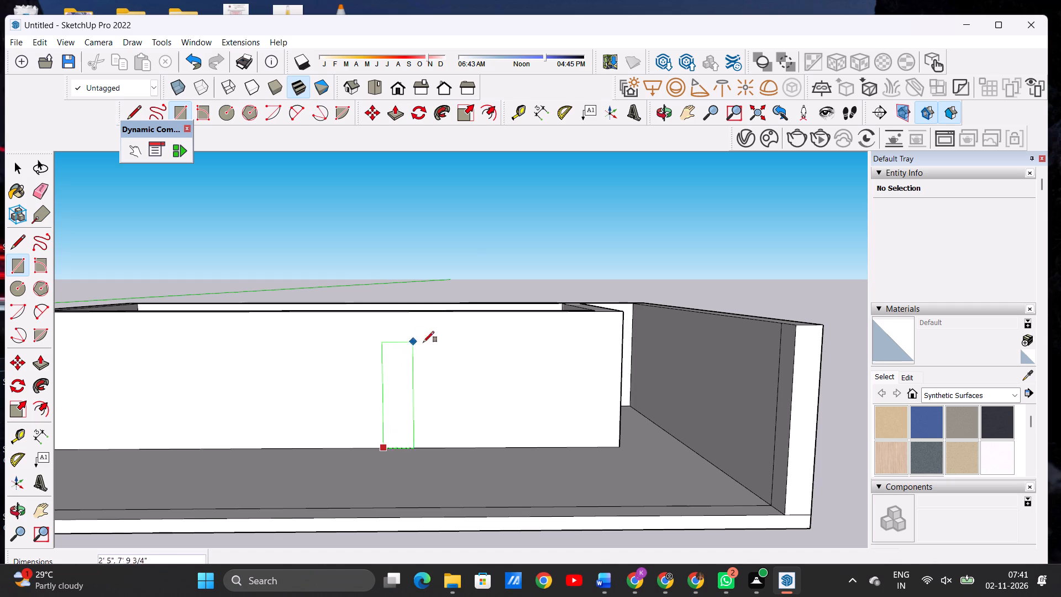
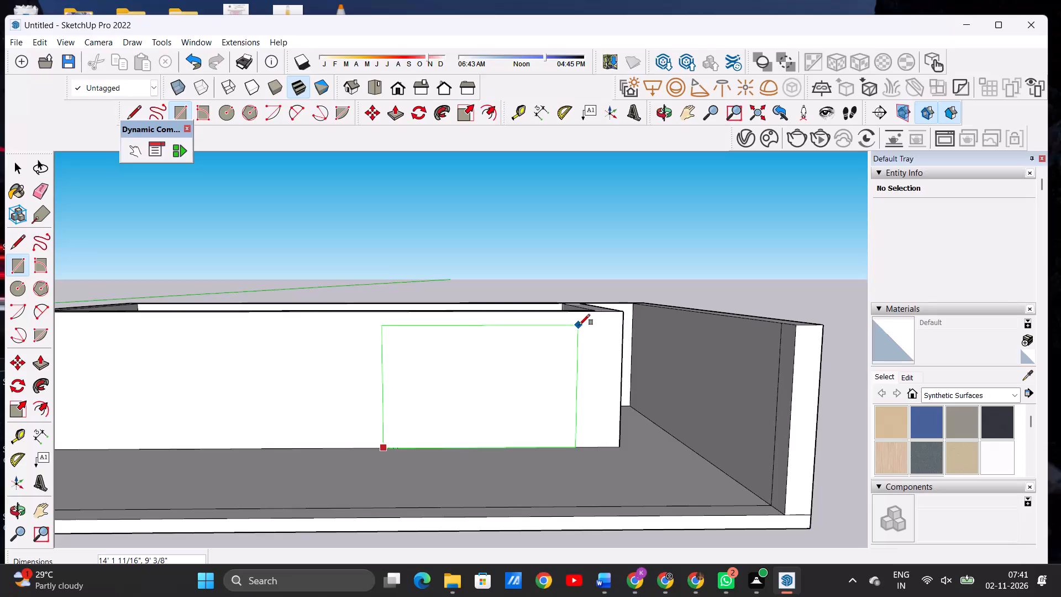
Finish the rectangle on the long partition wall's front face at about 14' 8" by 9' 1".
left_click(582, 324)
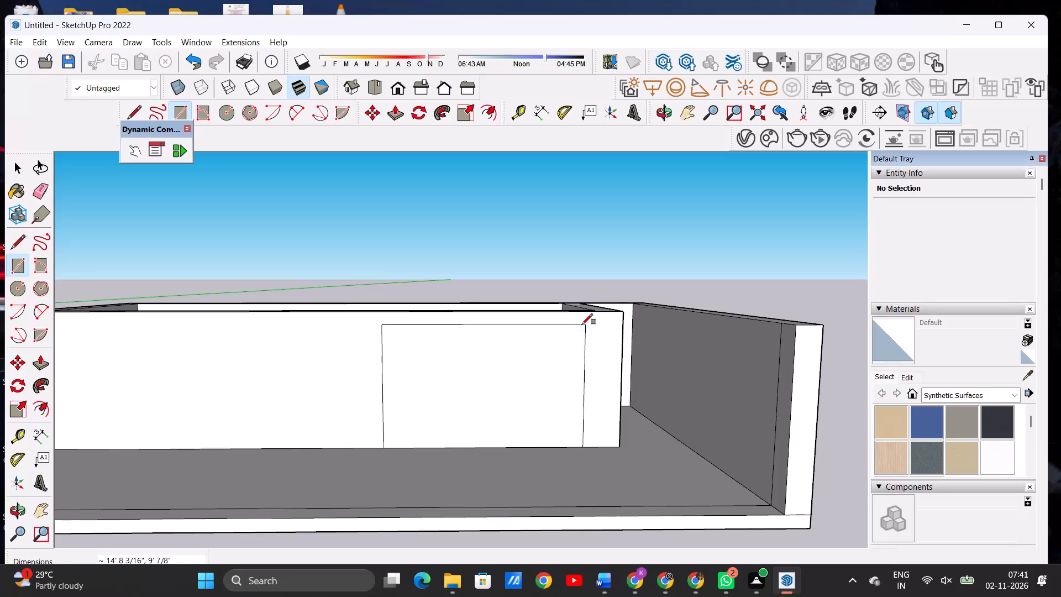
key("space")
Draw a line about 1' 5" long across the front border strip, marking off its left portion.
scroll(449, 398, "down", 8)
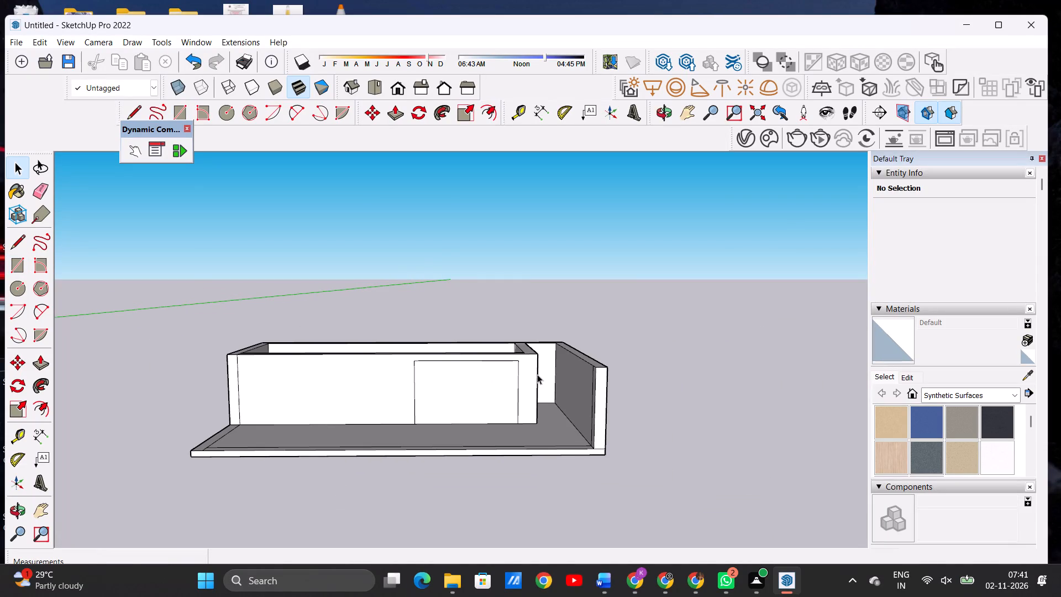
scroll(537, 374, "down", 4)
middle_click_drag(460, 426, 455, 489)
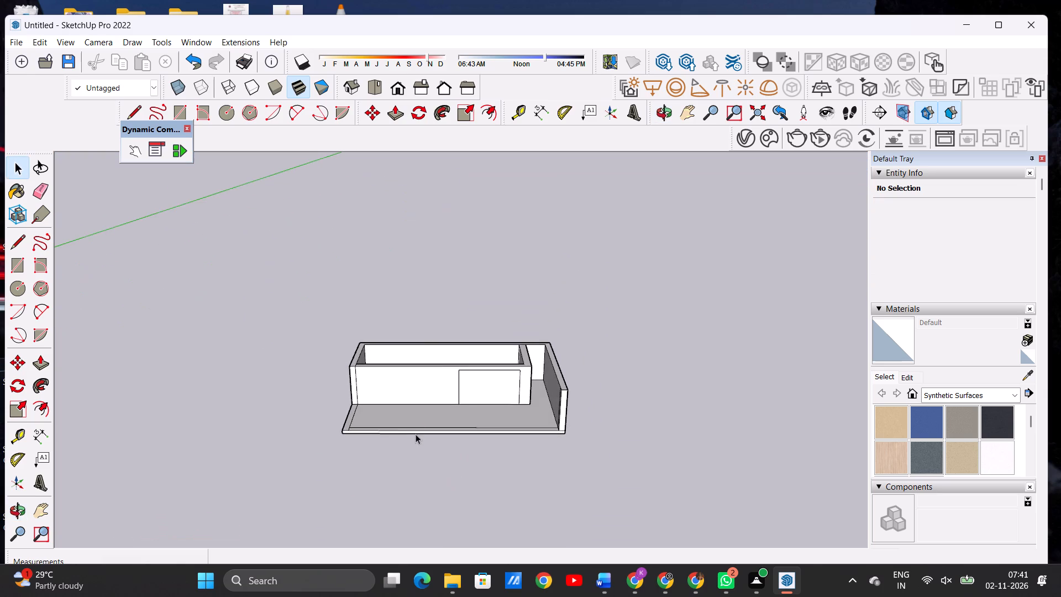
middle_click_drag(416, 434, 420, 493)
middle_click(420, 493)
scroll(424, 437, "up", 11)
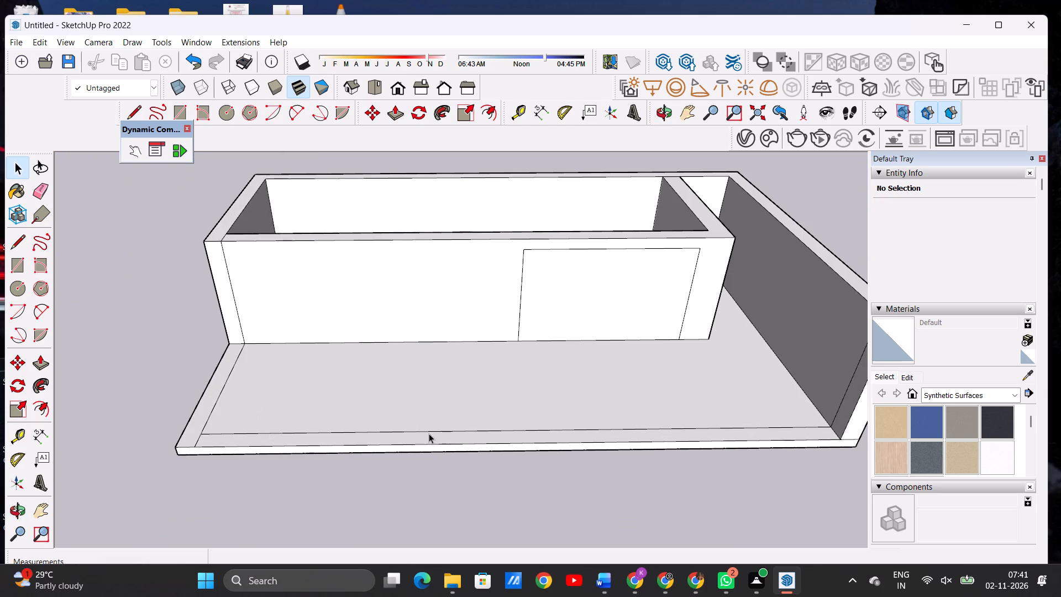
key("l")
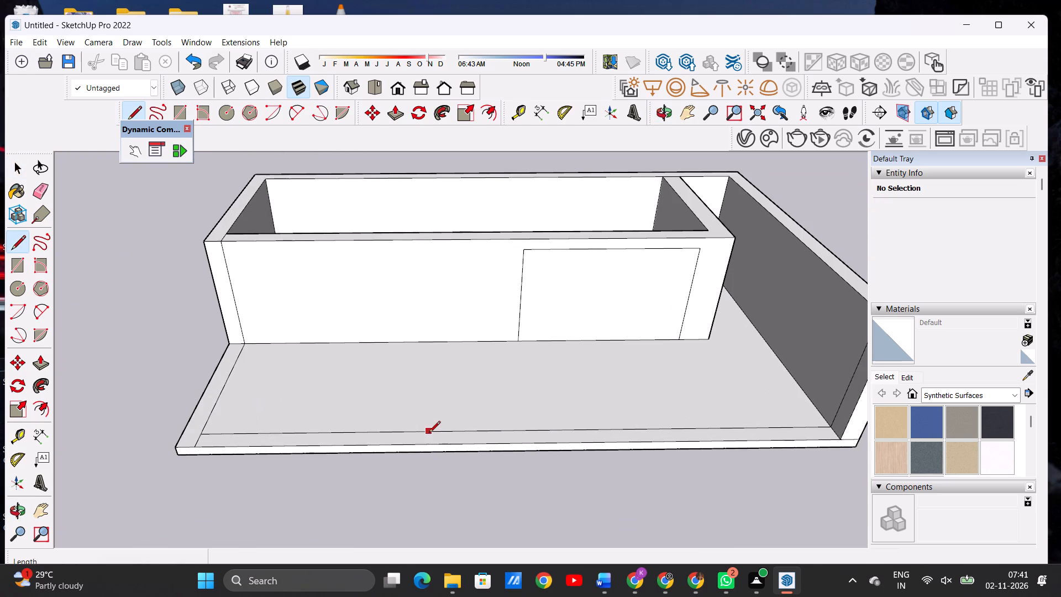
left_click(388, 430)
left_click(385, 446)
key("space")
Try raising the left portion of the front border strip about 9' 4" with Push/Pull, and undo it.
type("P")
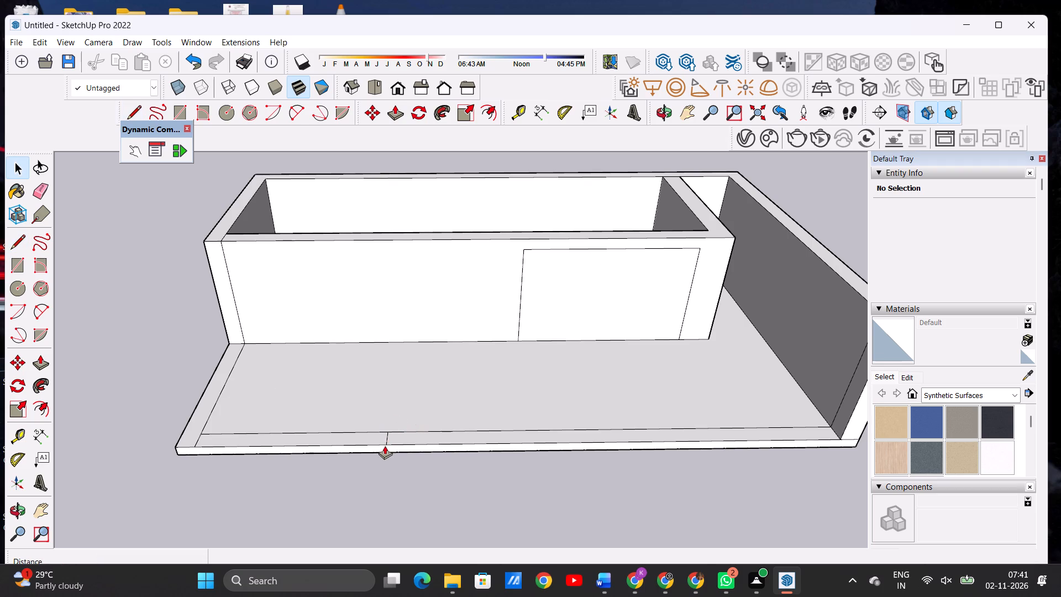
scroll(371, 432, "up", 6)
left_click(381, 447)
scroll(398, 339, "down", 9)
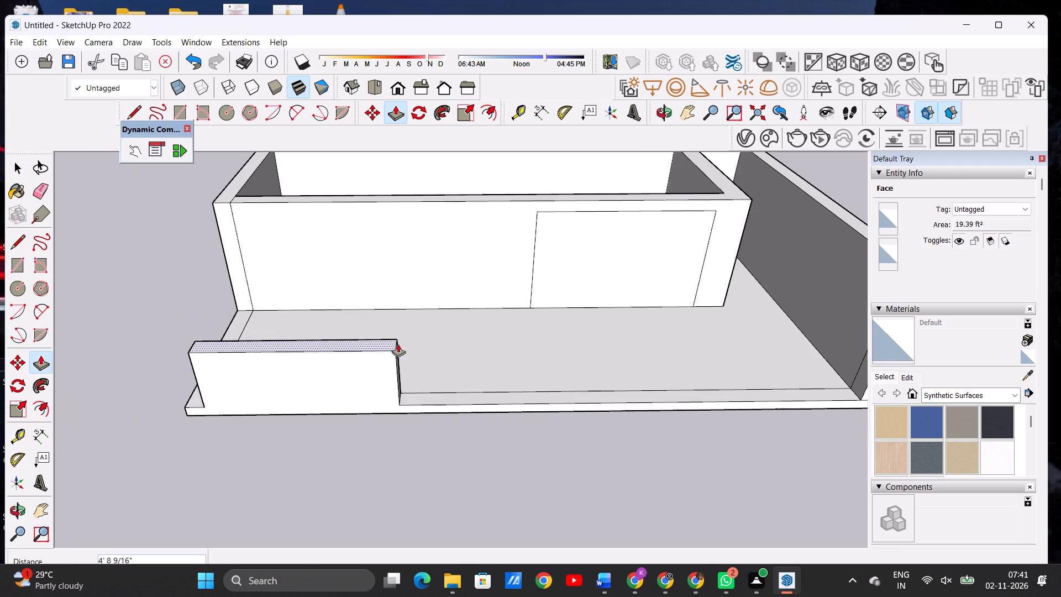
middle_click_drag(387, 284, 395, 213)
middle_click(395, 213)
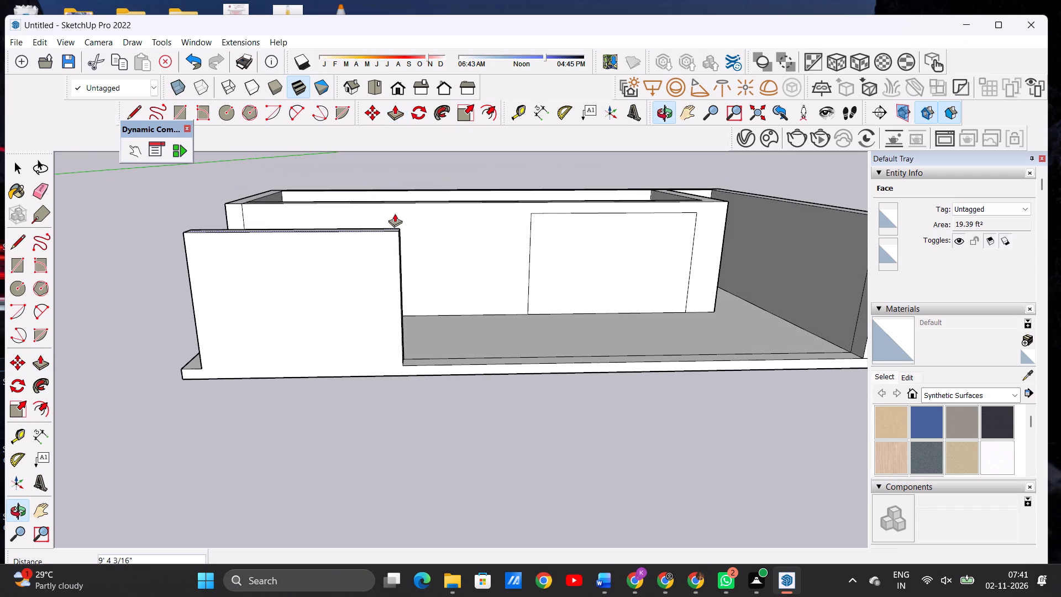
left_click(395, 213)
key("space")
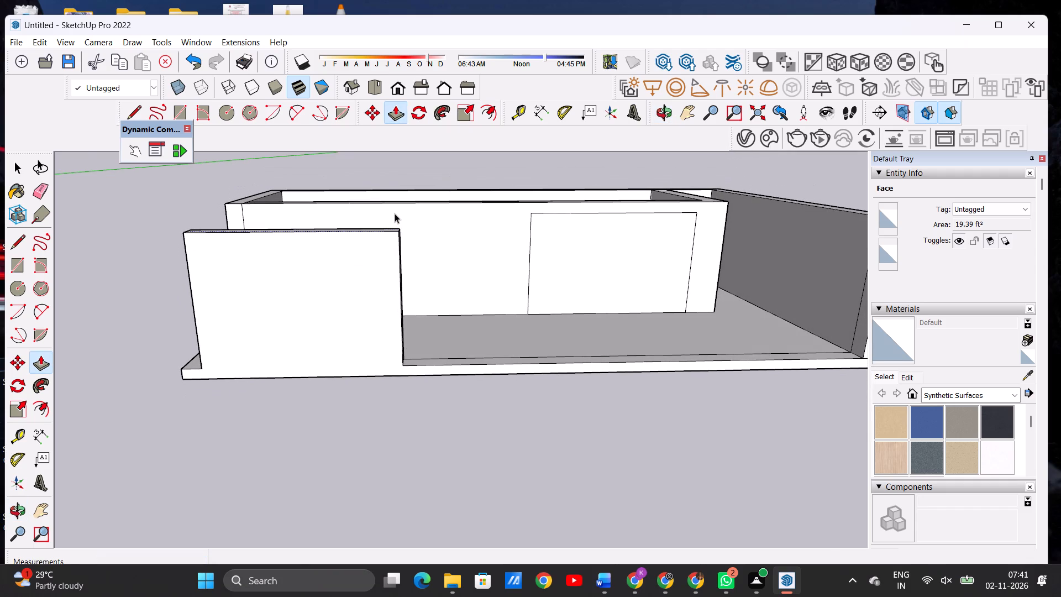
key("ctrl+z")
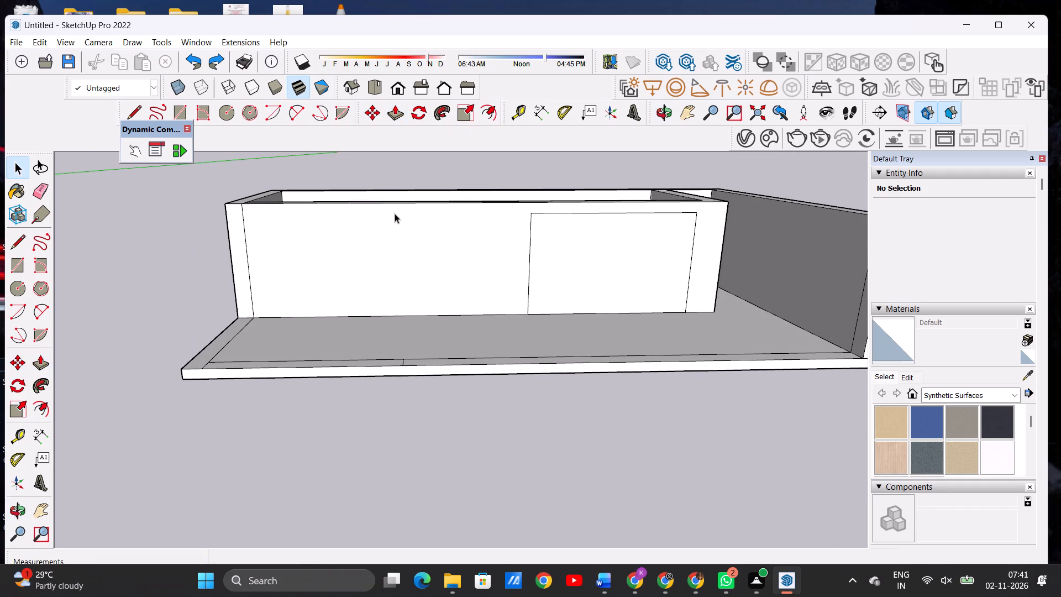
Draw a short line extending the front border strip's inner edge across the left border to the slab's outer edge.
middle_click(423, 296)
middle_click_drag(420, 286, 418, 275)
scroll(450, 269, "up", 2)
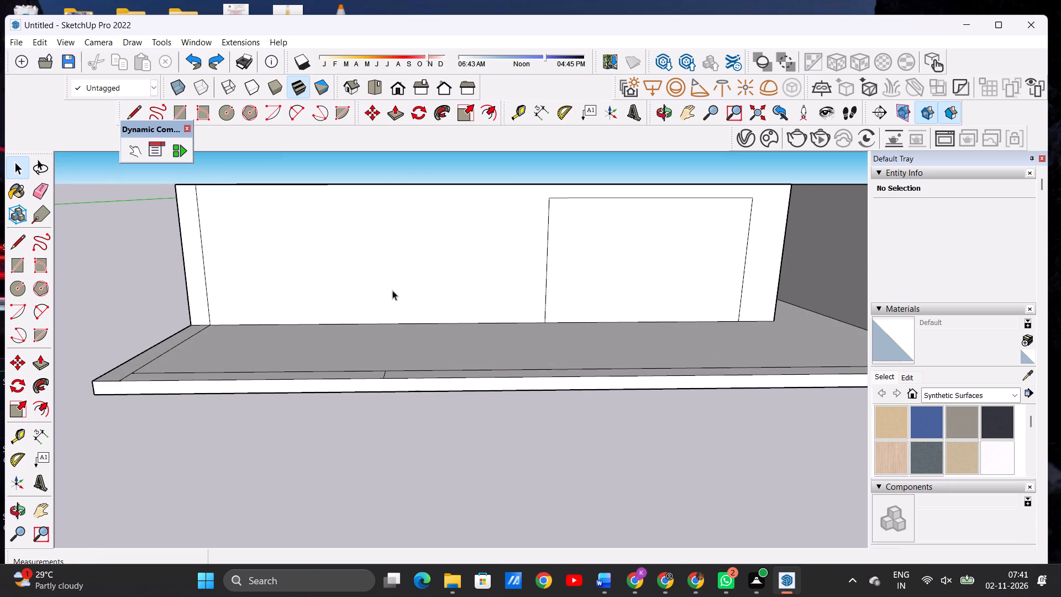
scroll(391, 298, "down", 5)
middle_click_drag(410, 310, 407, 341)
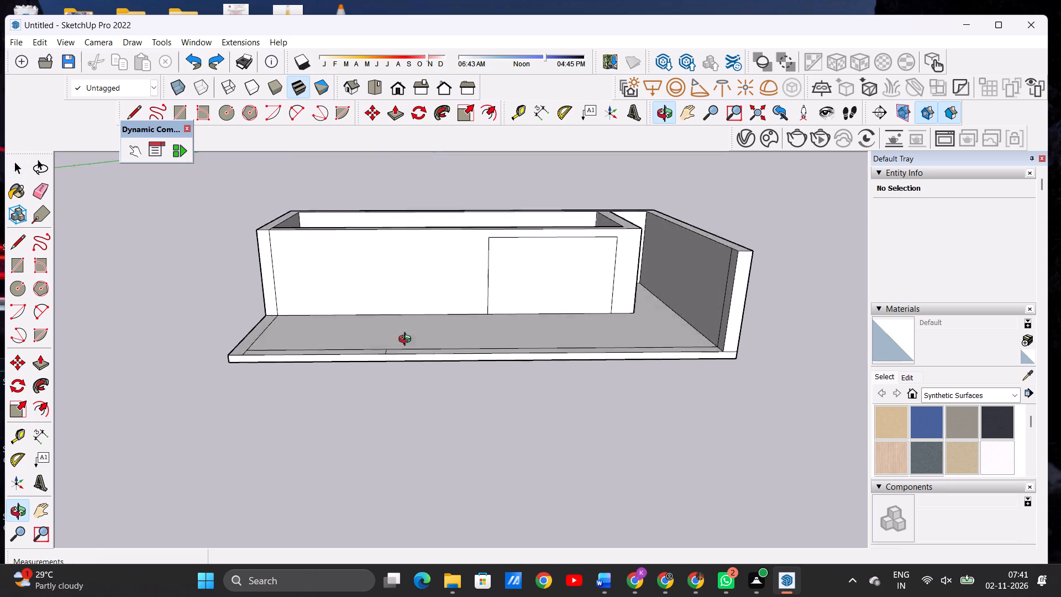
middle_click_drag(407, 341, 405, 406)
scroll(371, 388, "up", 5)
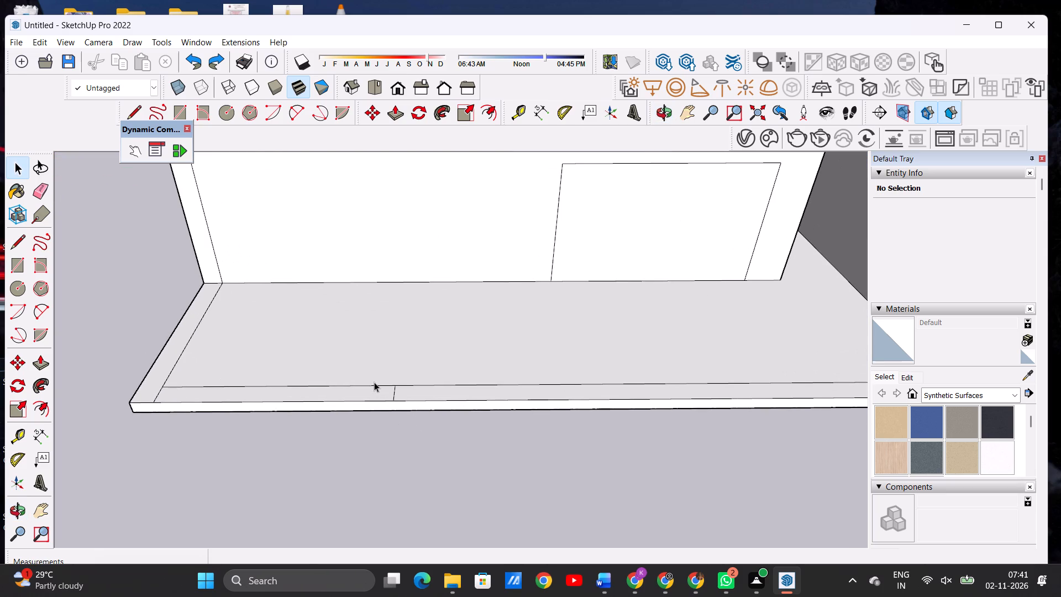
key("p")
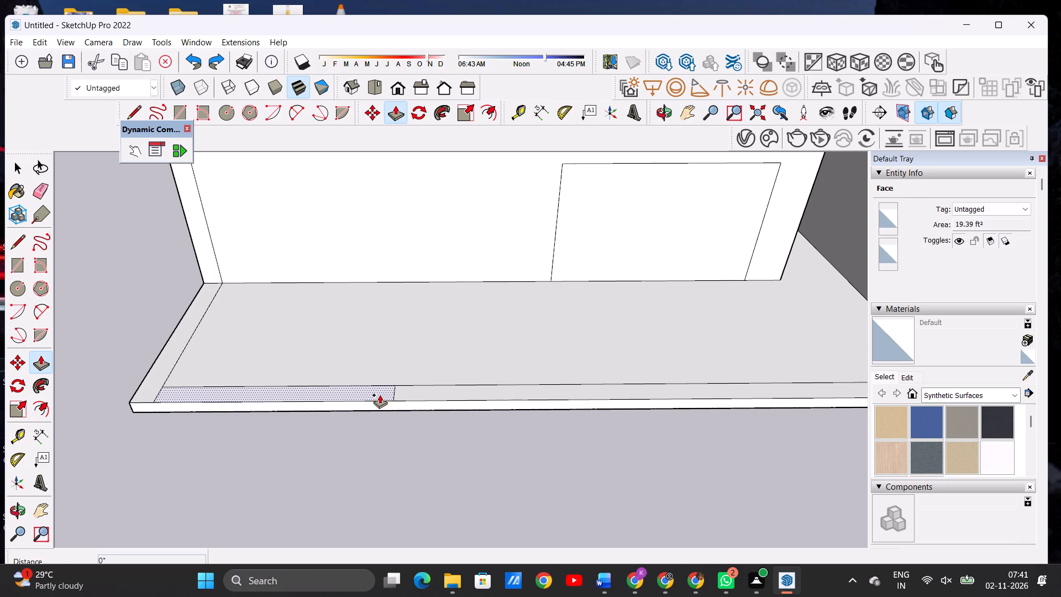
key("space")
type("L")
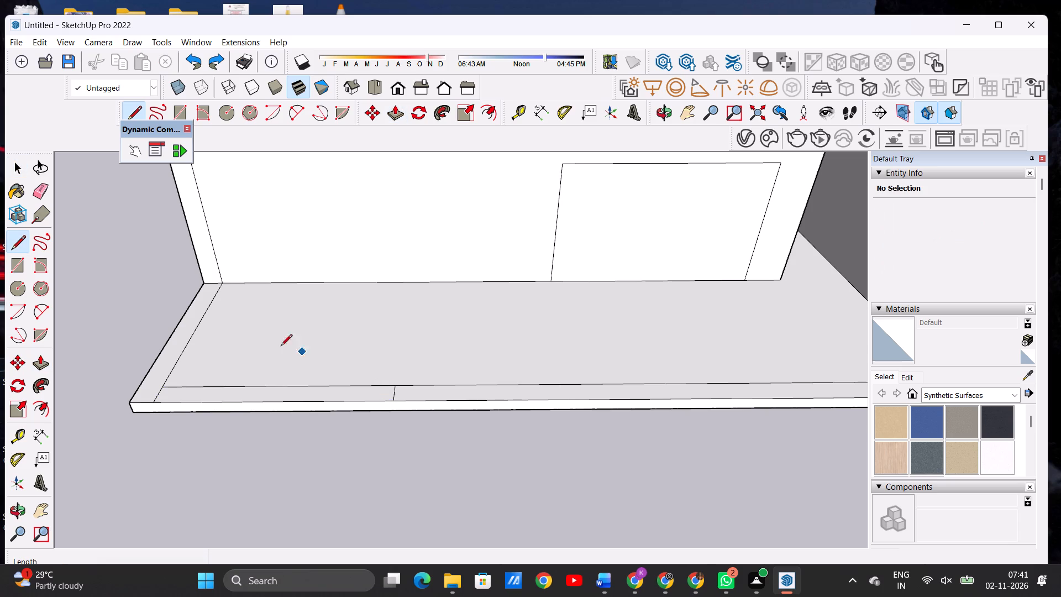
scroll(171, 395, "up", 2)
scroll(171, 395, "down", 1)
scroll(171, 395, "up", 1)
left_click(159, 385)
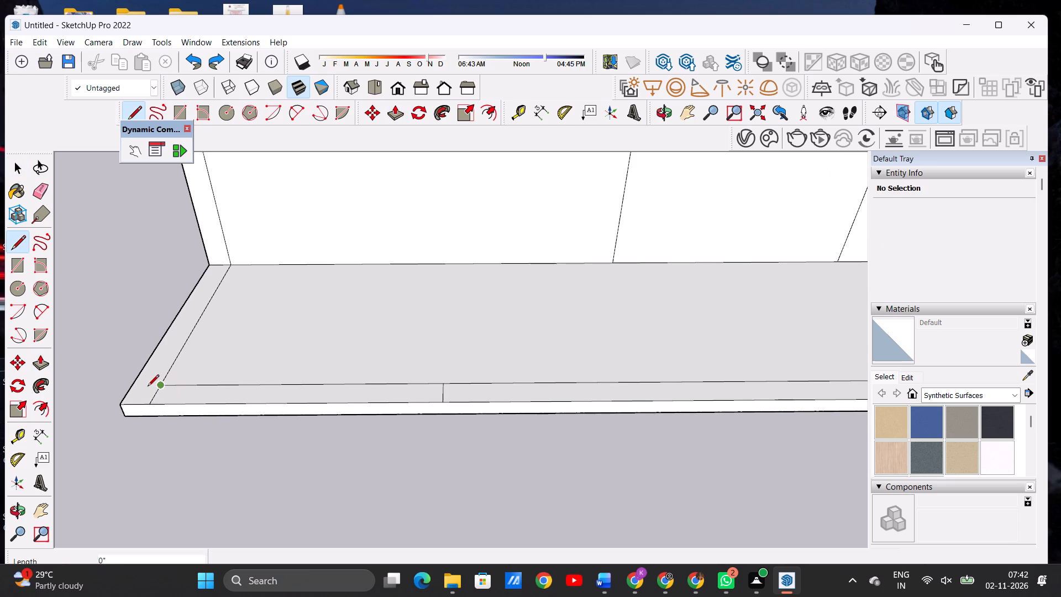
left_click(136, 386)
key("space")
Erase the short edge separating the front-left corner square from the front border strip.
type("E")
scroll(146, 391, "up", 5)
scroll(146, 391, "down", 1)
scroll(146, 391, "up", 1)
left_click_drag(150, 391, 167, 399)
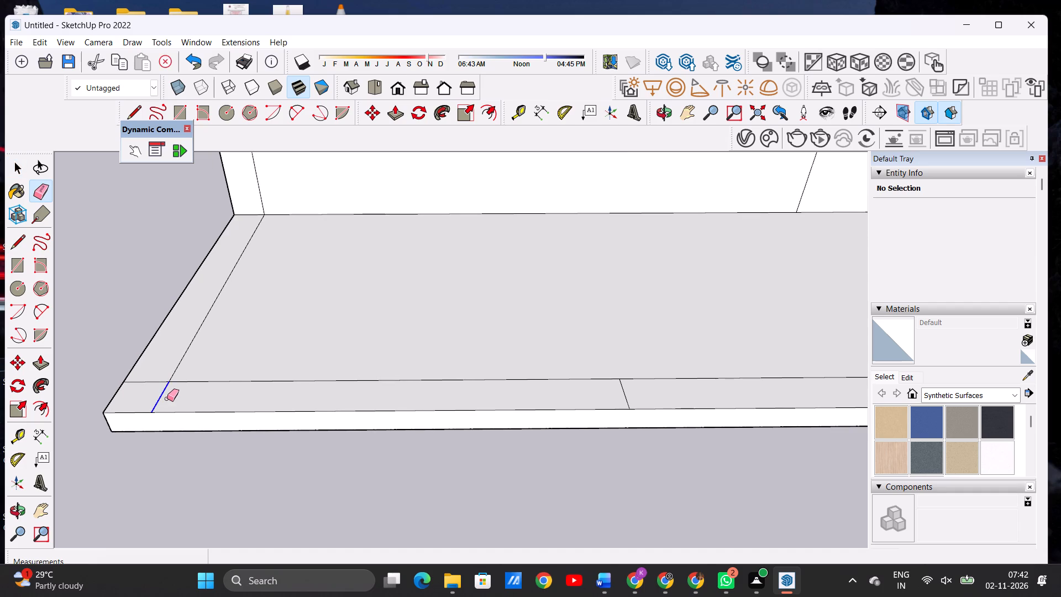
key("space")
Push/Pull the left portion of the front border strip, including the corner, up 10', level with the partition wall.
type("P")
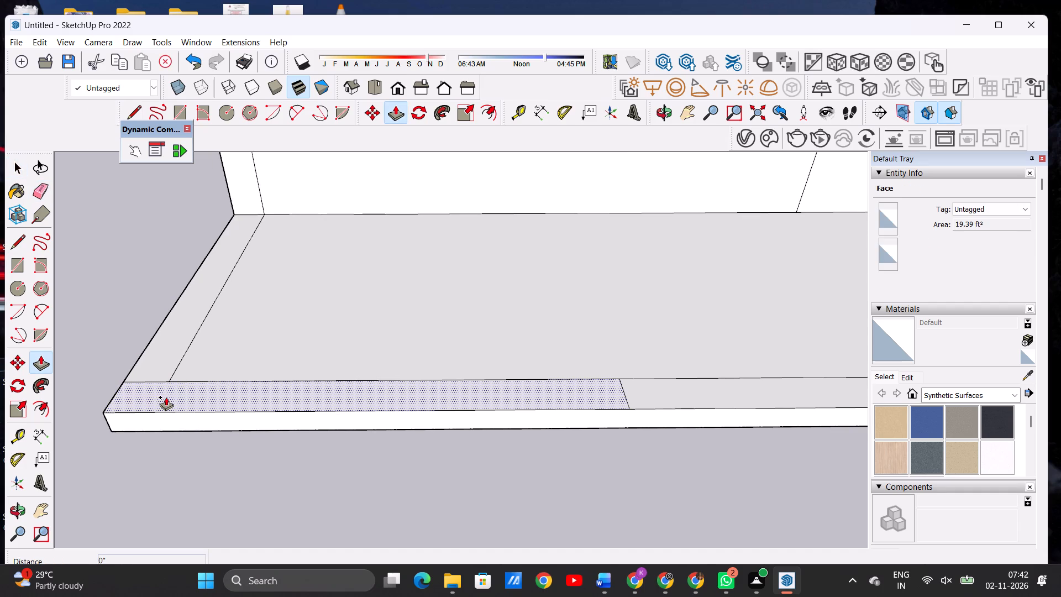
left_click(166, 397)
scroll(188, 350, "down", 13)
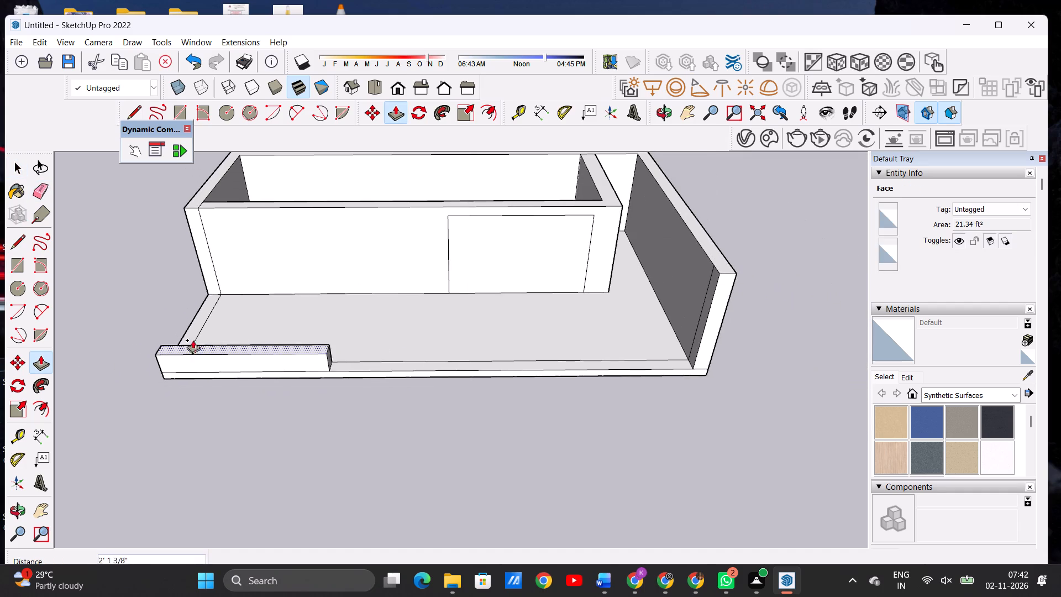
scroll(323, 224, "up", 6)
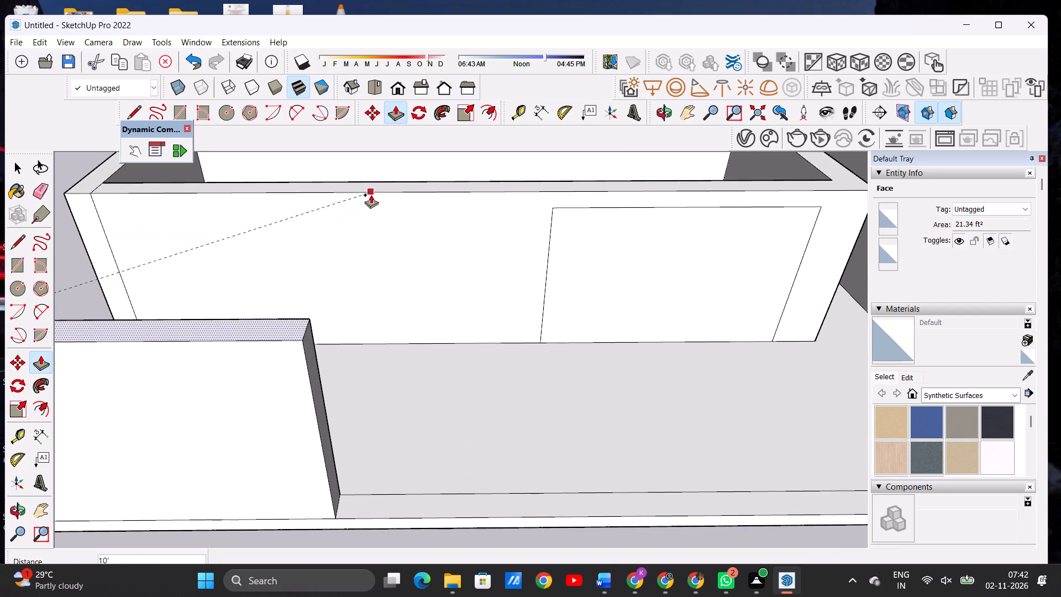
left_click(371, 195)
key("space")
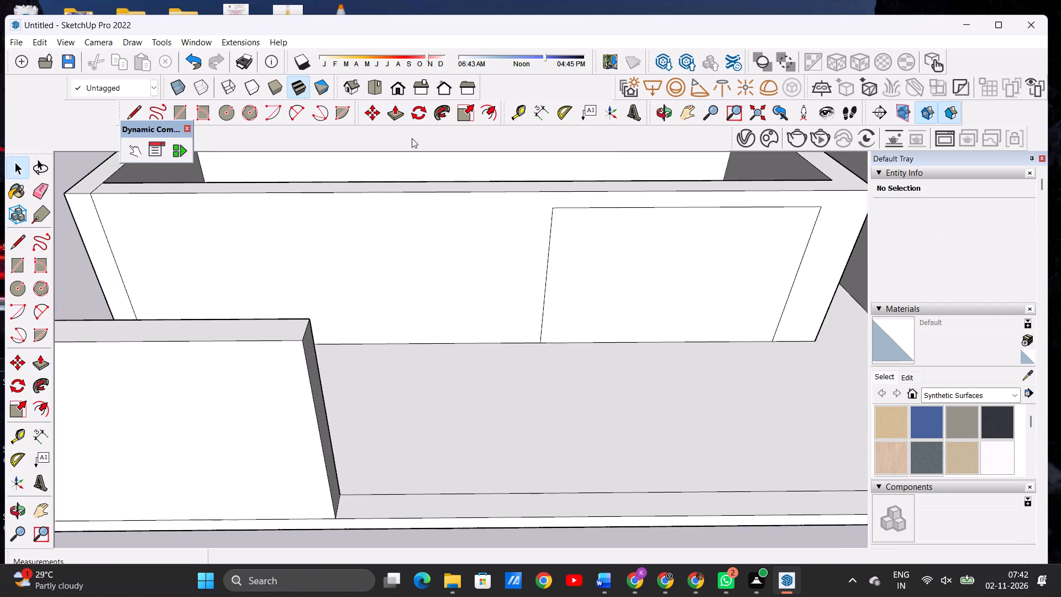
In the front view, offset the partition wall's rectangle inward by about 6" to form a frame outline.
left_click(397, 89)
scroll(482, 396, "down", 8)
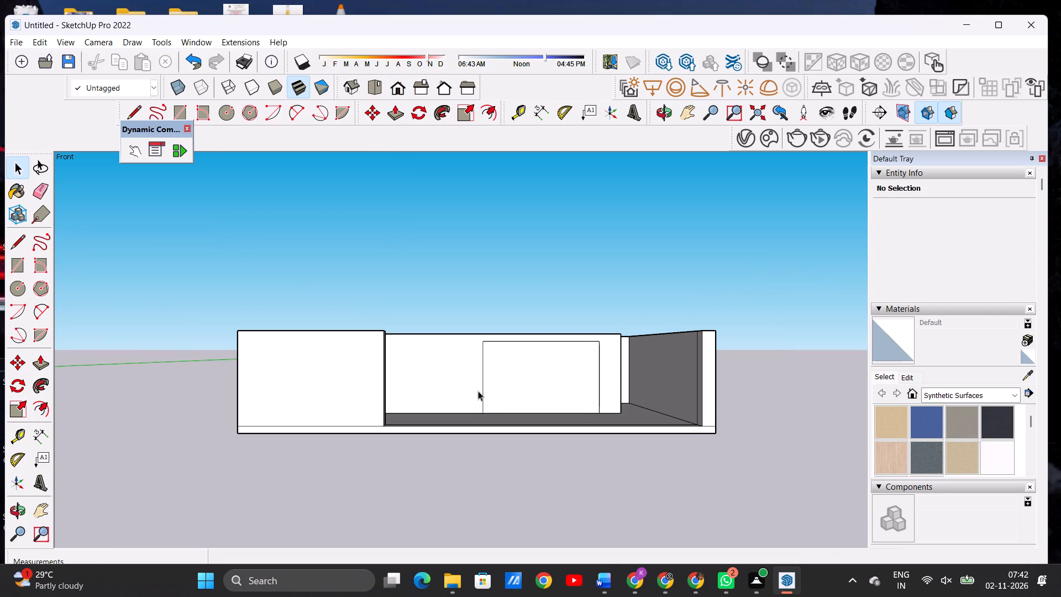
scroll(613, 370, "up", 11)
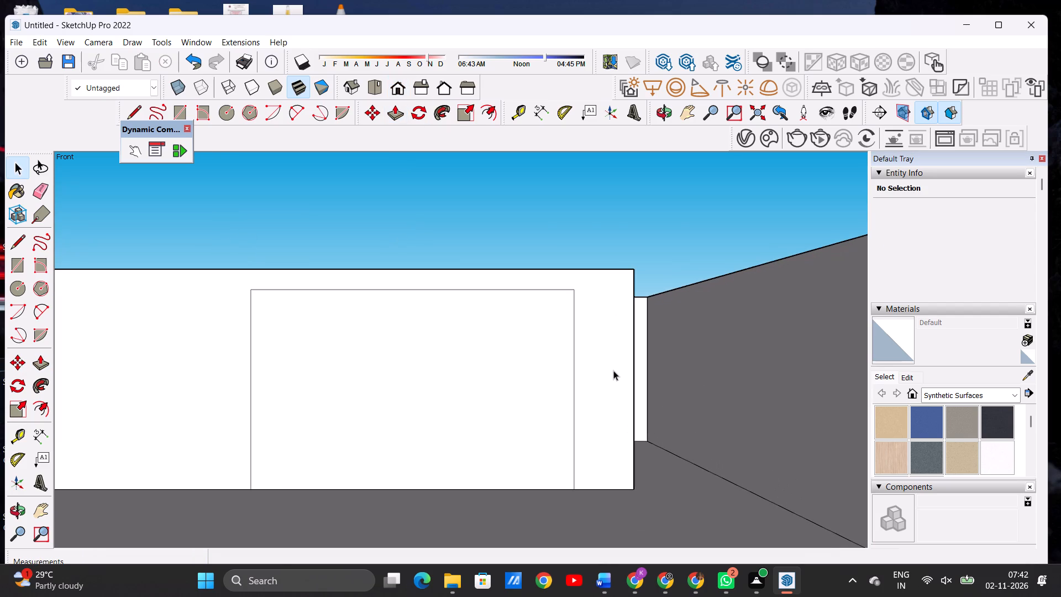
scroll(613, 370, "up", 1)
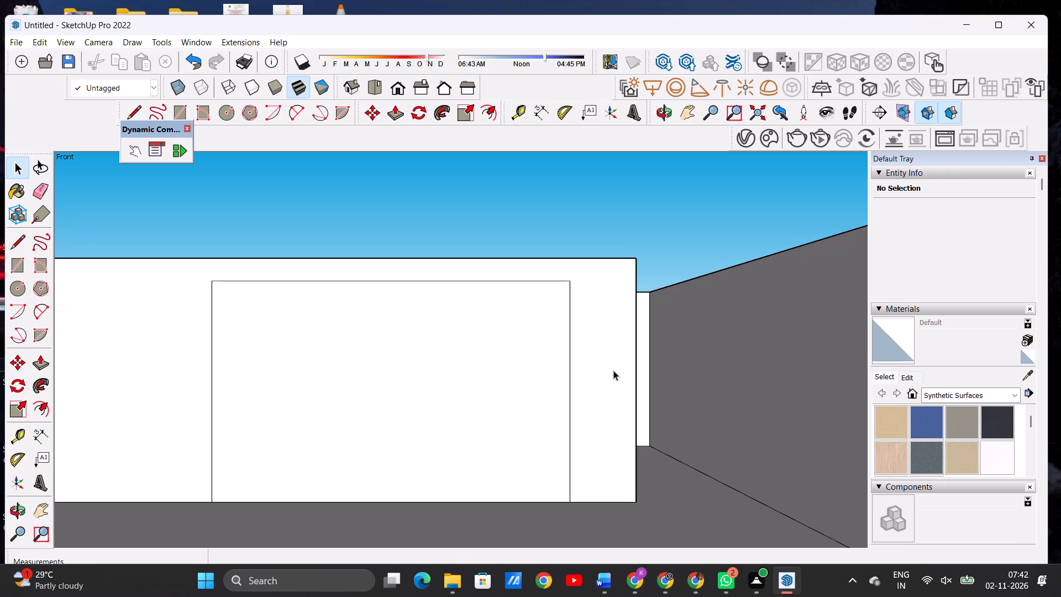
type("OF")
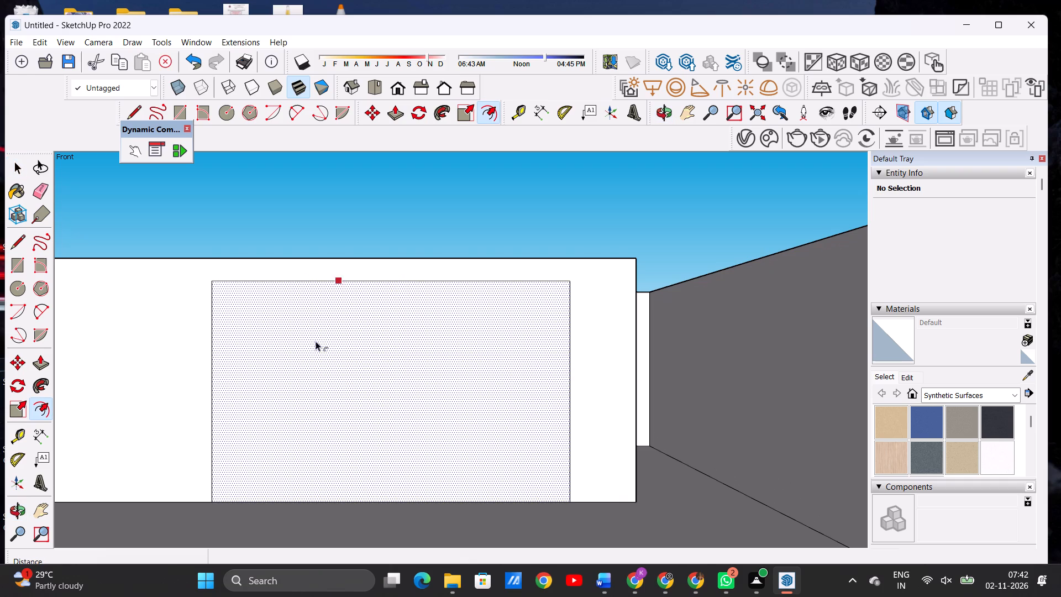
left_click(260, 302)
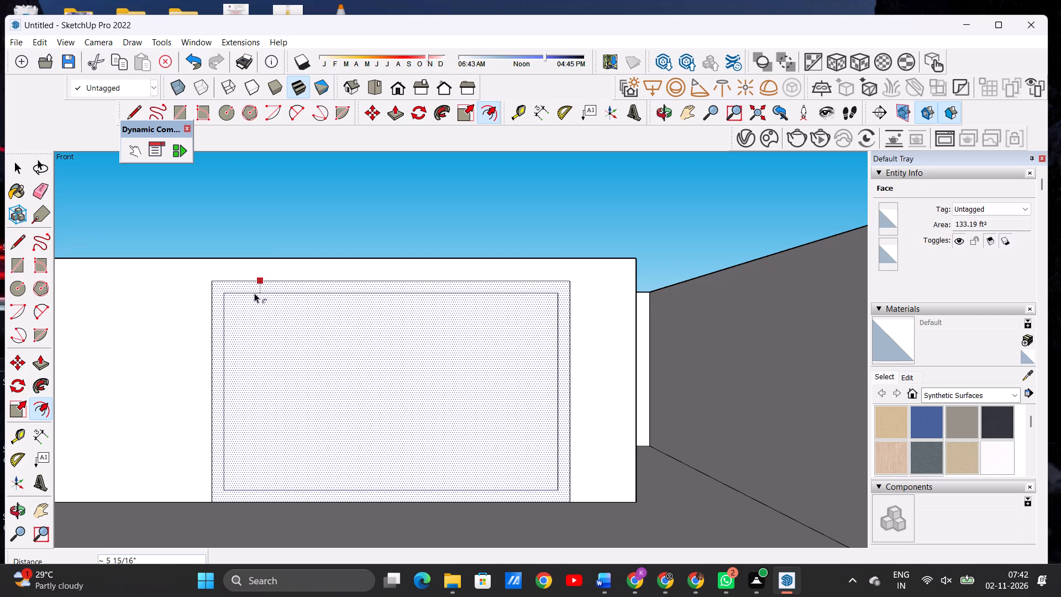
left_click(254, 293)
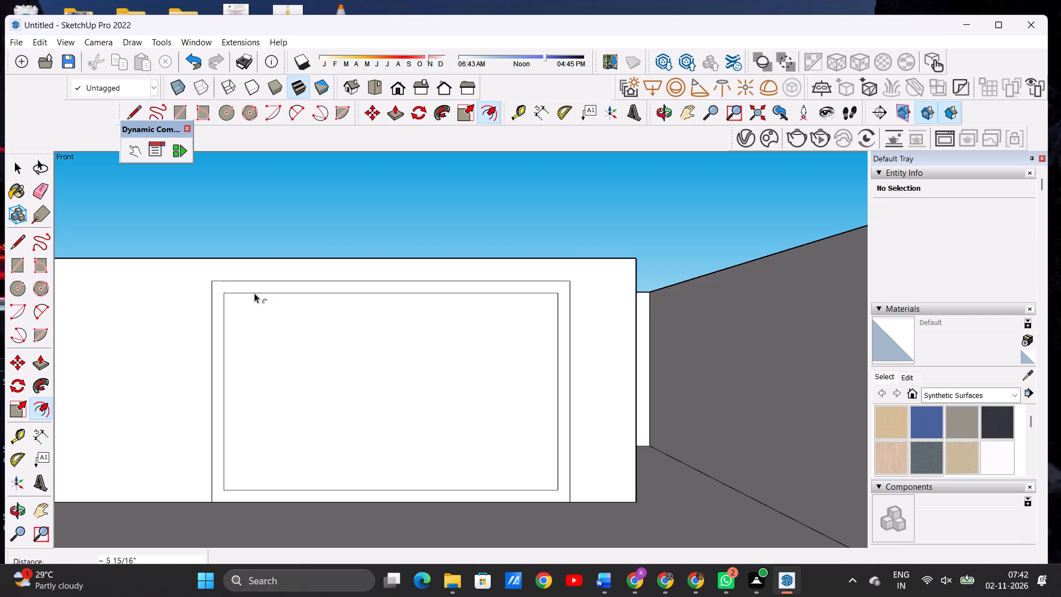
key("space")
Draw two closely spaced vertical lines, each about 8' 1" long, from top to bottom near the inner rectangle's left side.
scroll(292, 312, "down", 12)
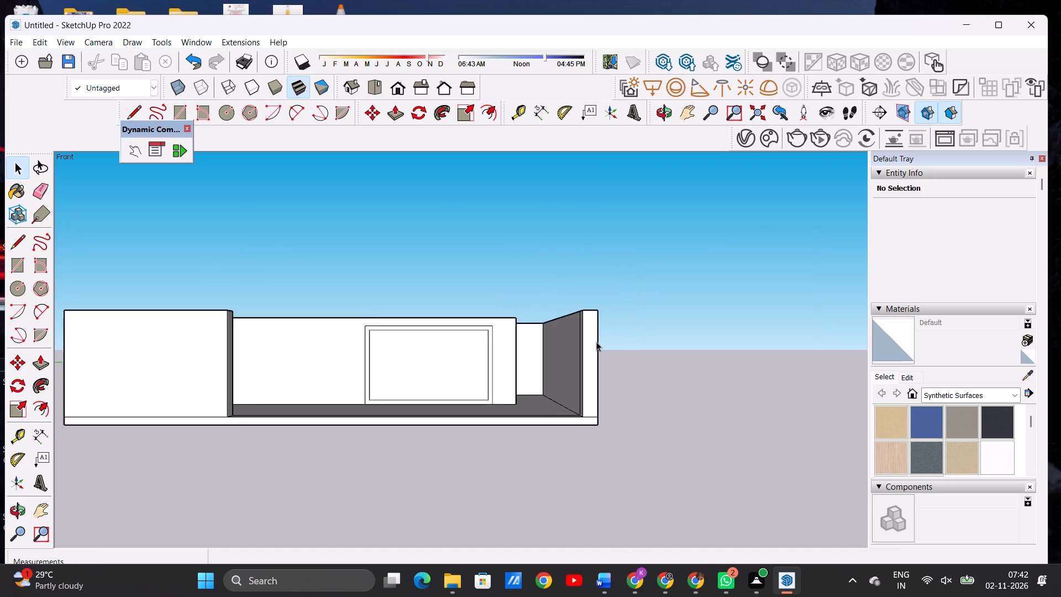
scroll(596, 342, "down", 4)
scroll(485, 350, "up", 16)
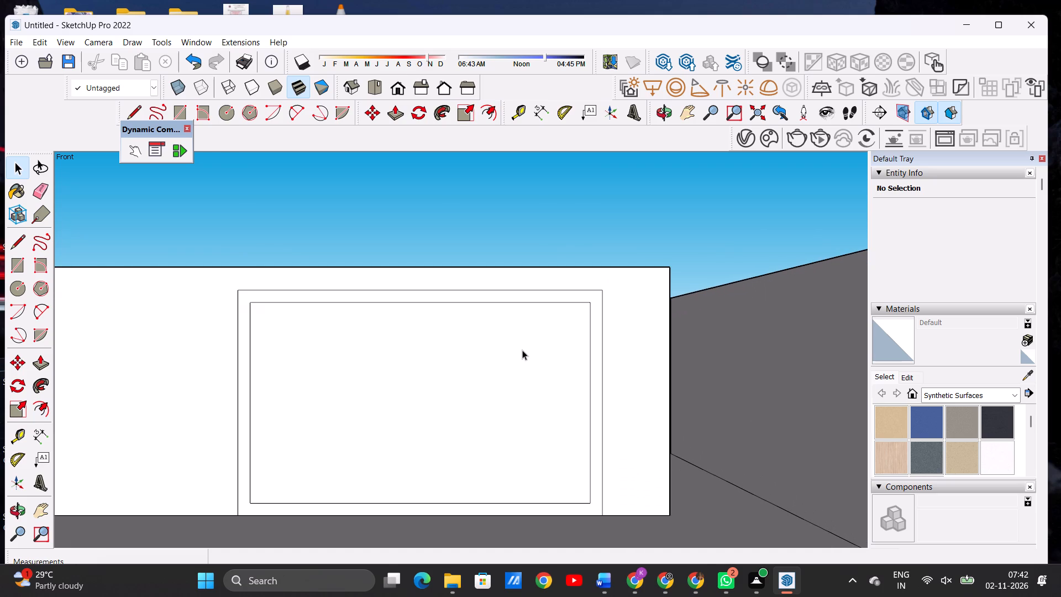
key("l")
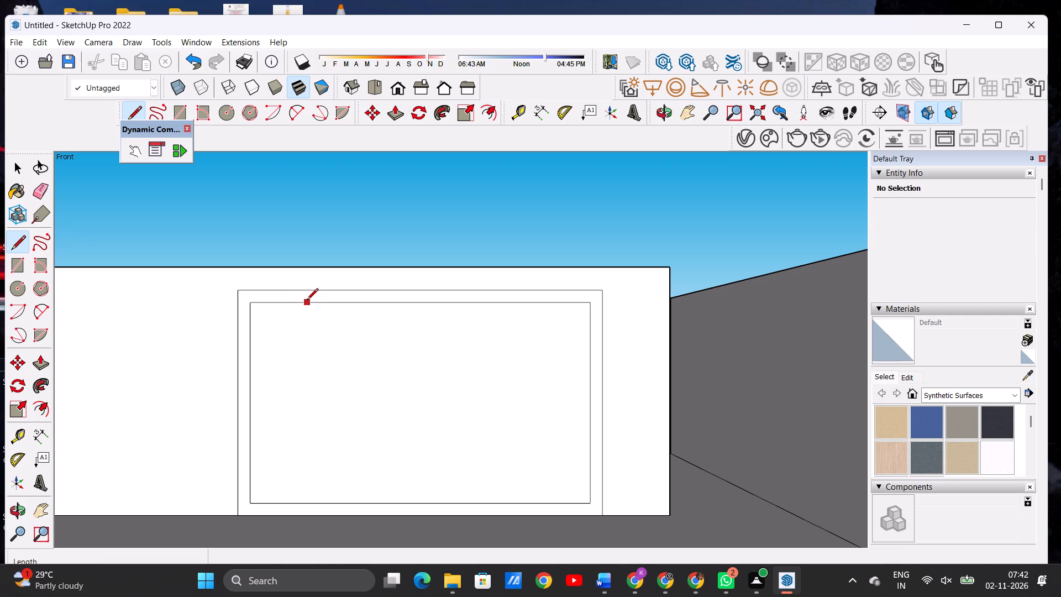
left_click(307, 301)
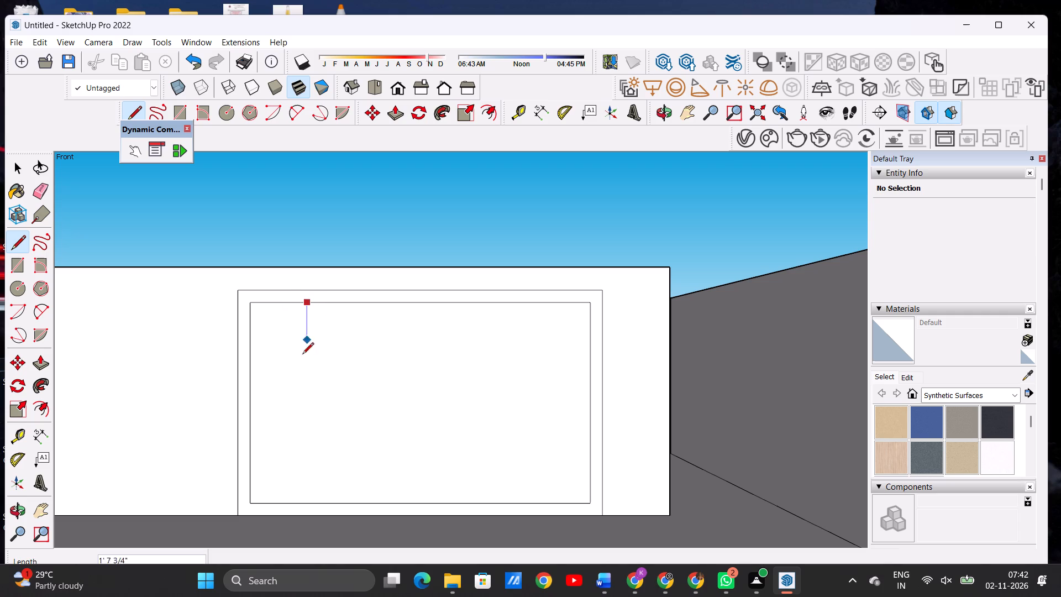
left_click(306, 501)
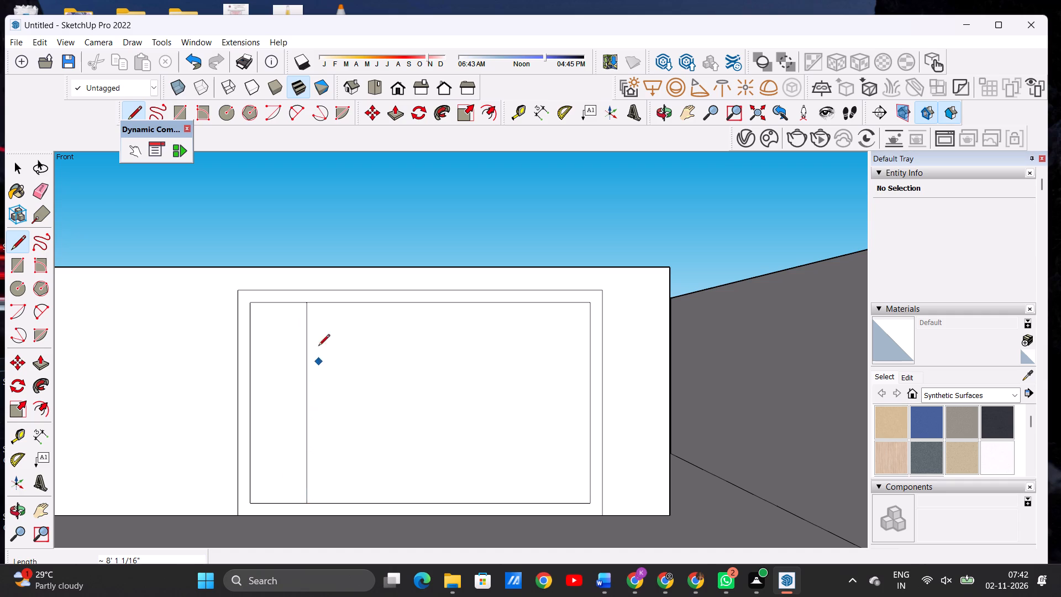
left_click(317, 302)
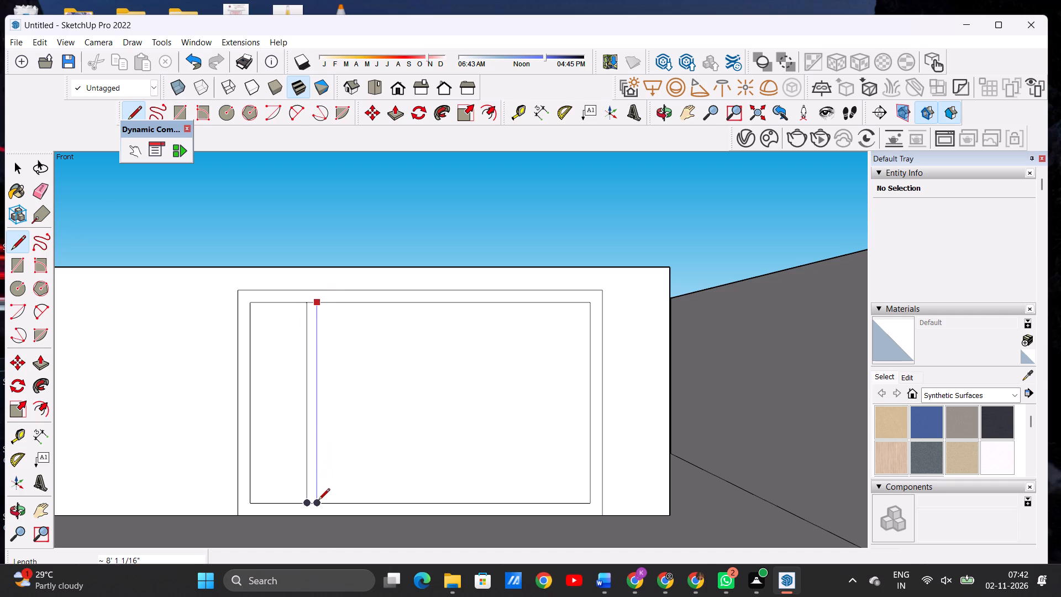
left_click(318, 501)
Draw two closely spaced vertical lines, each about 8' 1" long, from top to bottom near the inner rectangle's right side.
left_click(537, 302)
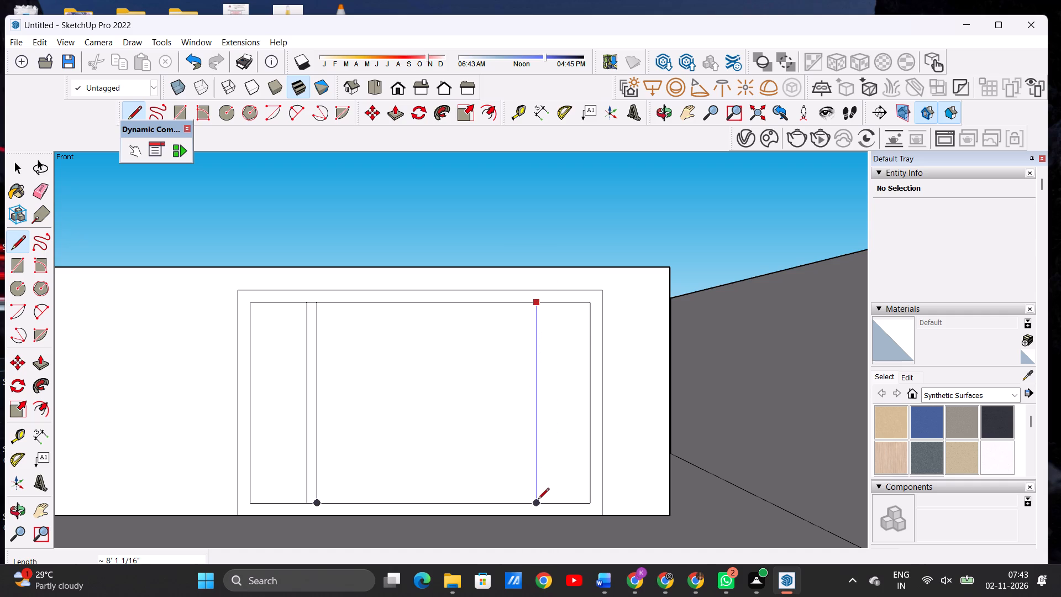
left_click(537, 501)
left_click(528, 306)
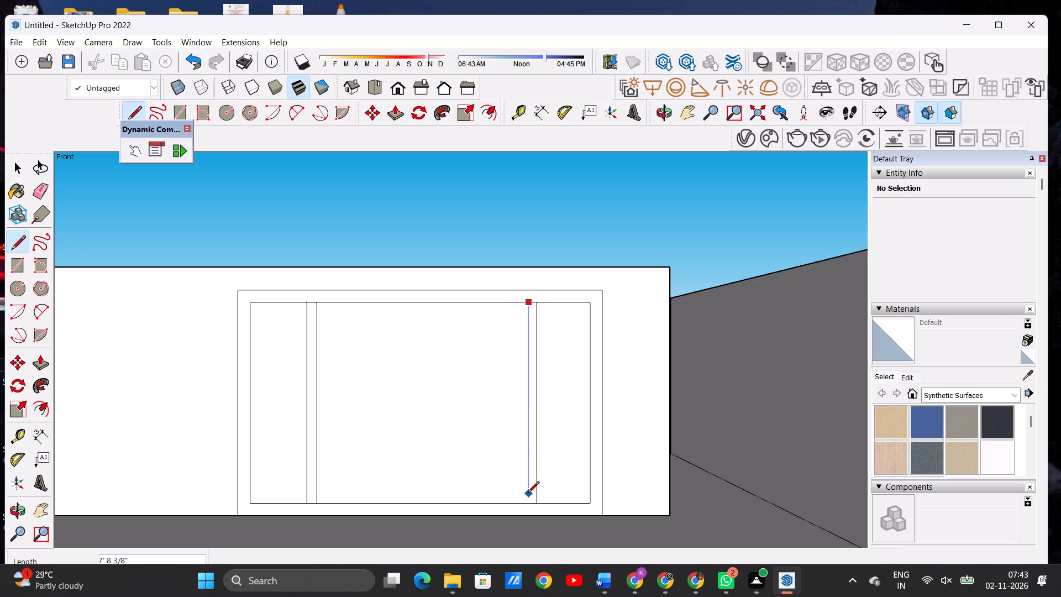
key("space")
type("L")
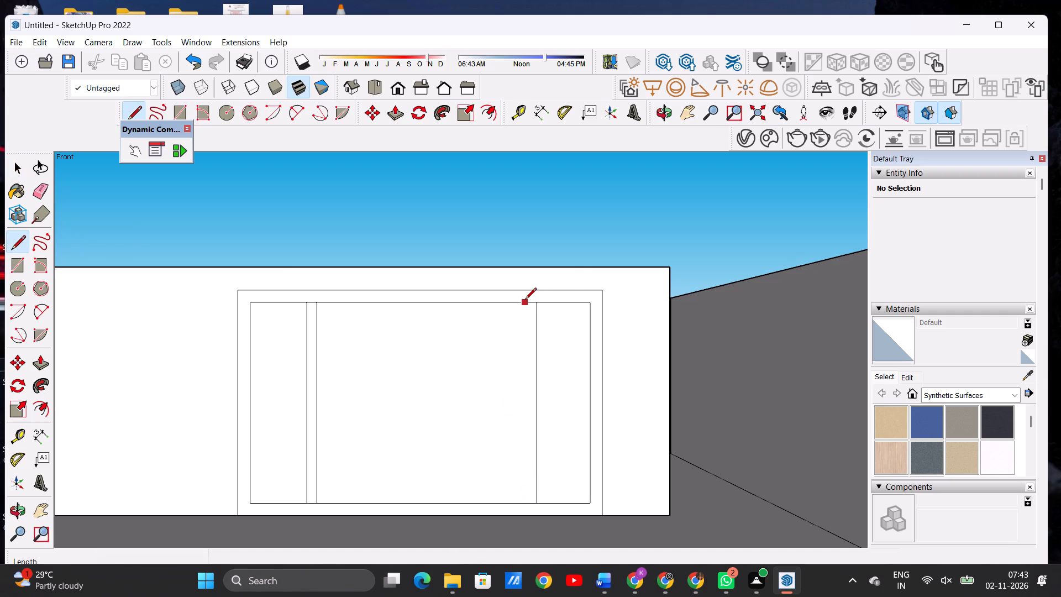
left_click(525, 299)
left_click(523, 500)
key("space")
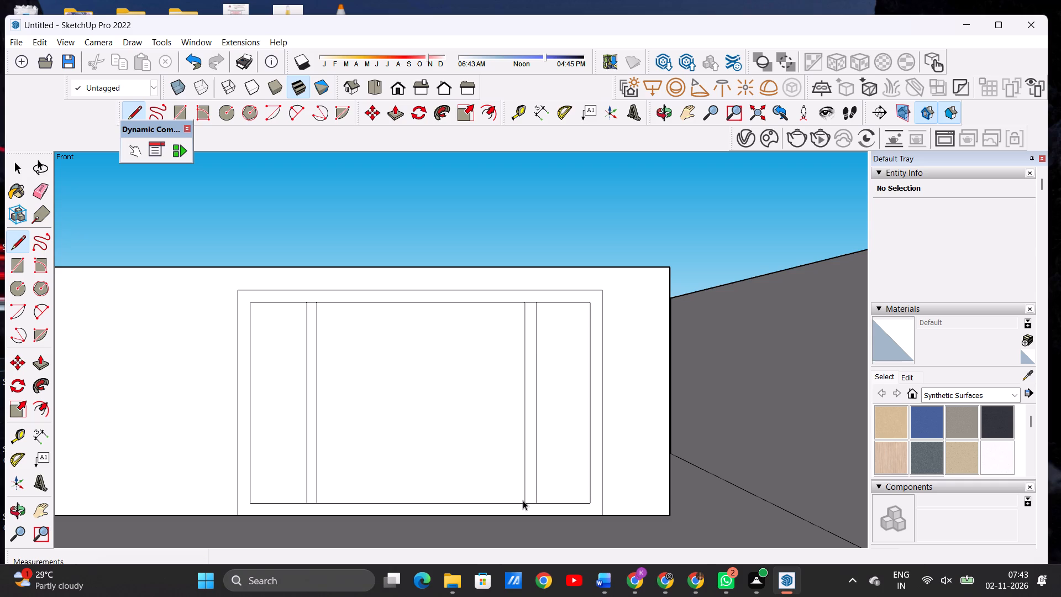
Draw two closely spaced horizontal lines, each about 2' 3" long, across the upper part of the narrow left panel.
key("l")
left_click(251, 346)
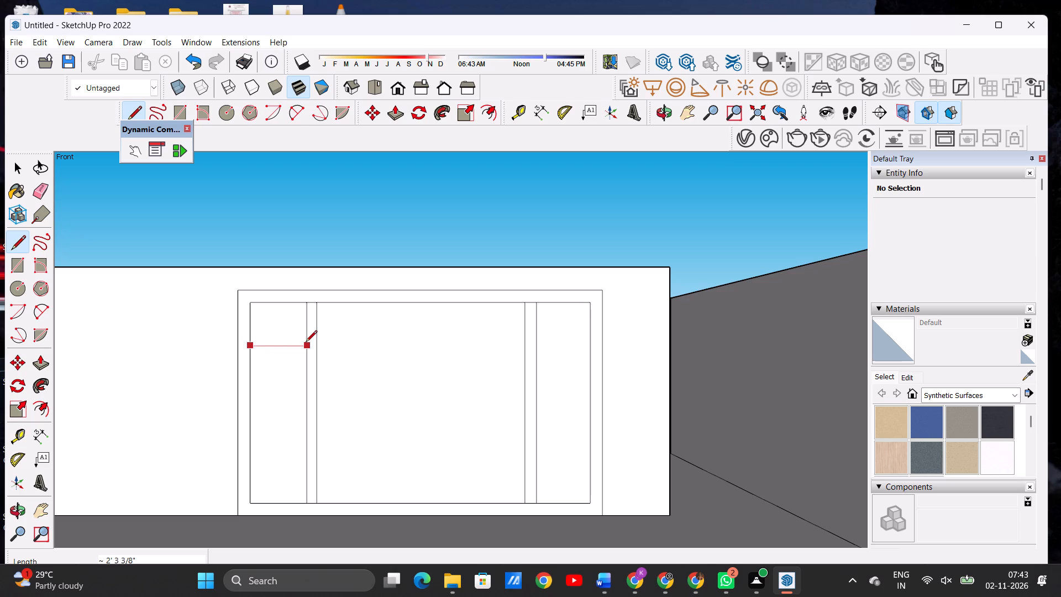
left_click(306, 343)
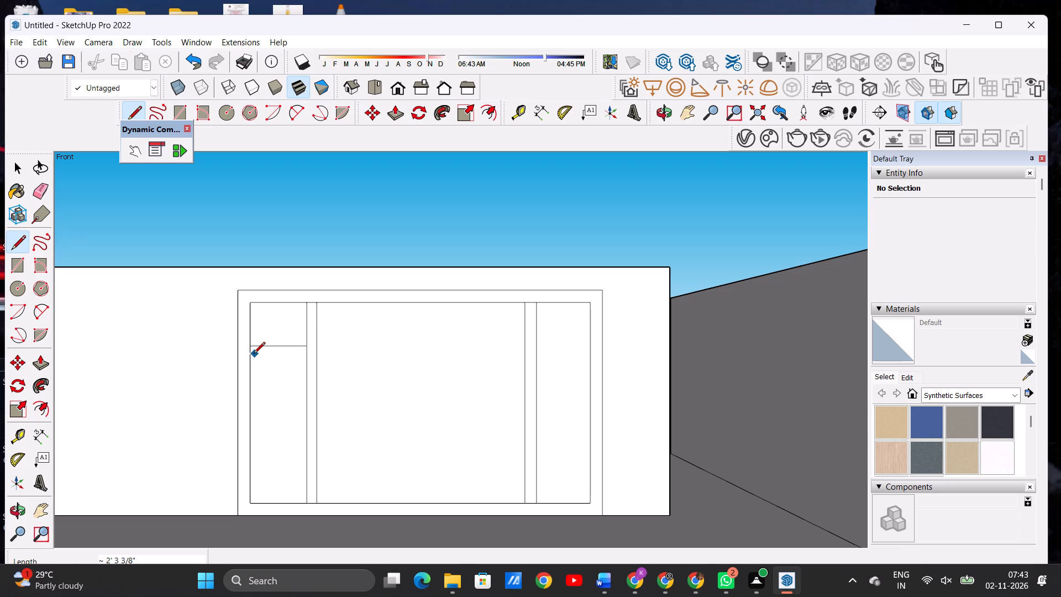
left_click(254, 354)
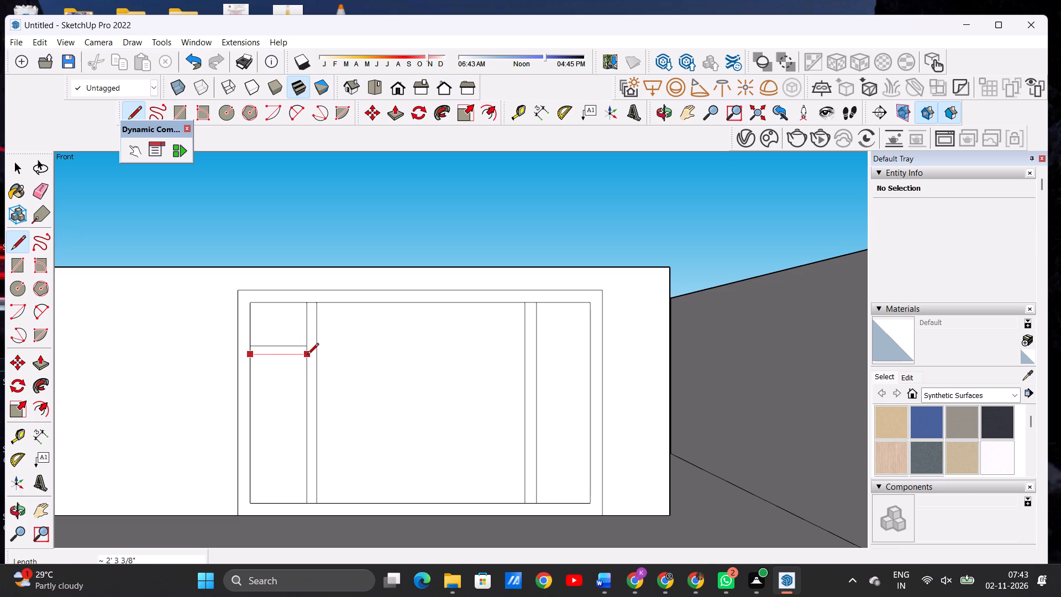
left_click(307, 355)
Draw two matching horizontal lines, each about 2' 2" long, across the narrow right panel, level with the left panel's pair.
scroll(250, 353, "down", 7)
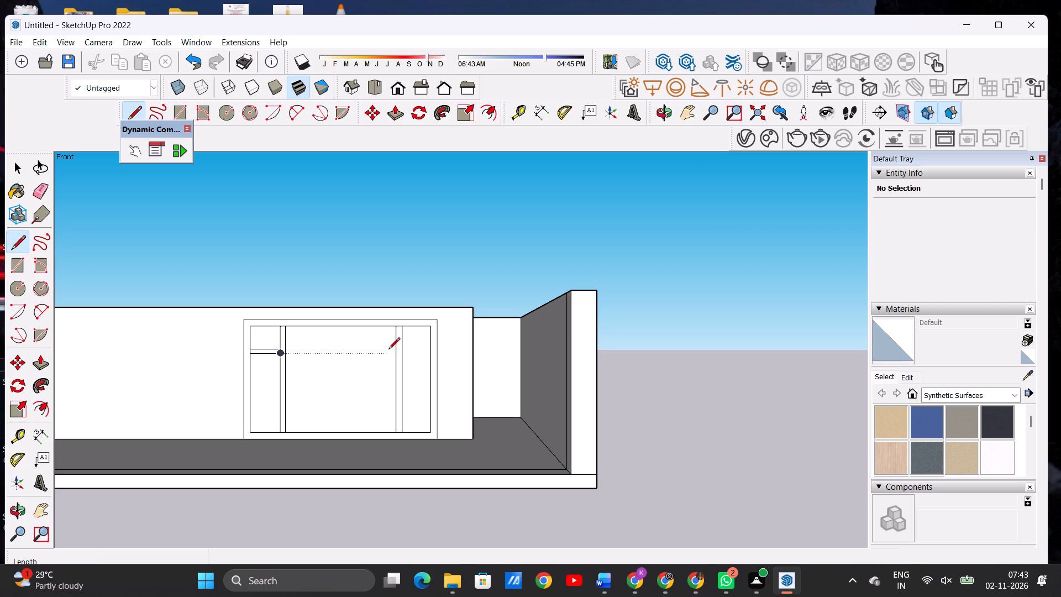
scroll(406, 350, "up", 11)
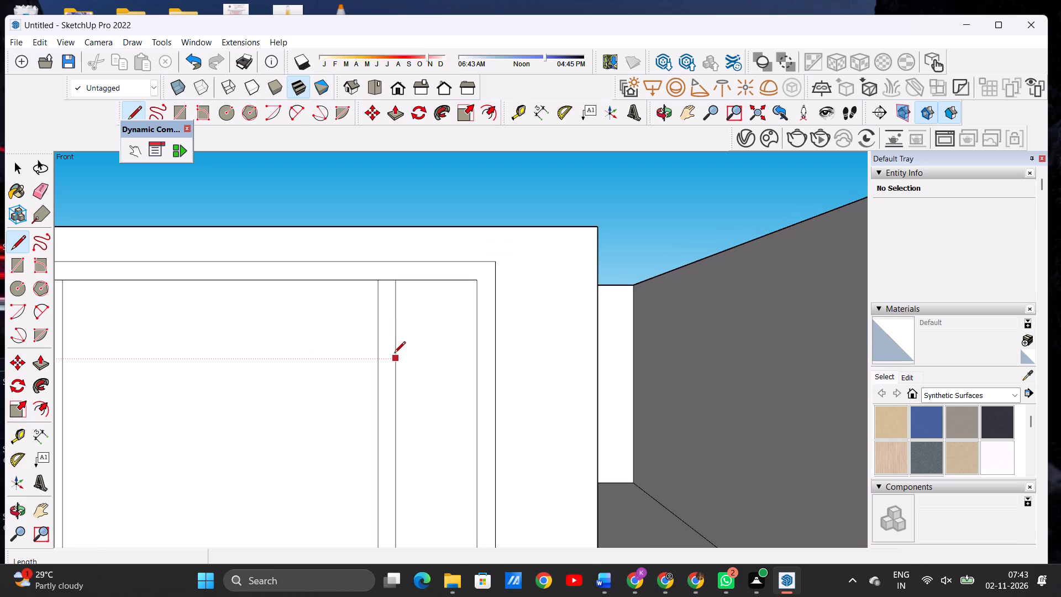
scroll(397, 352, "down", 2)
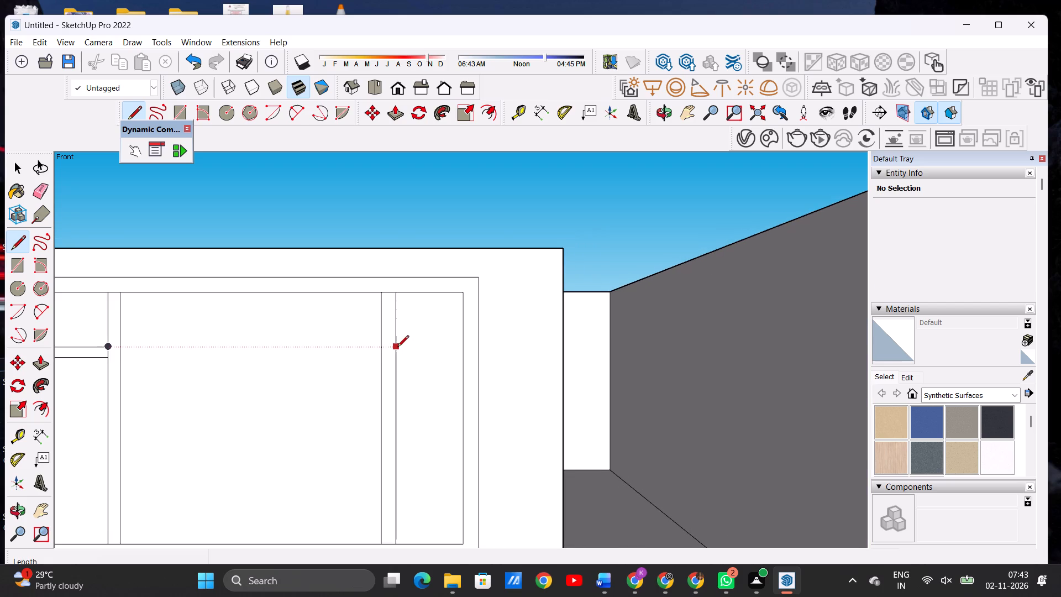
left_click(397, 344)
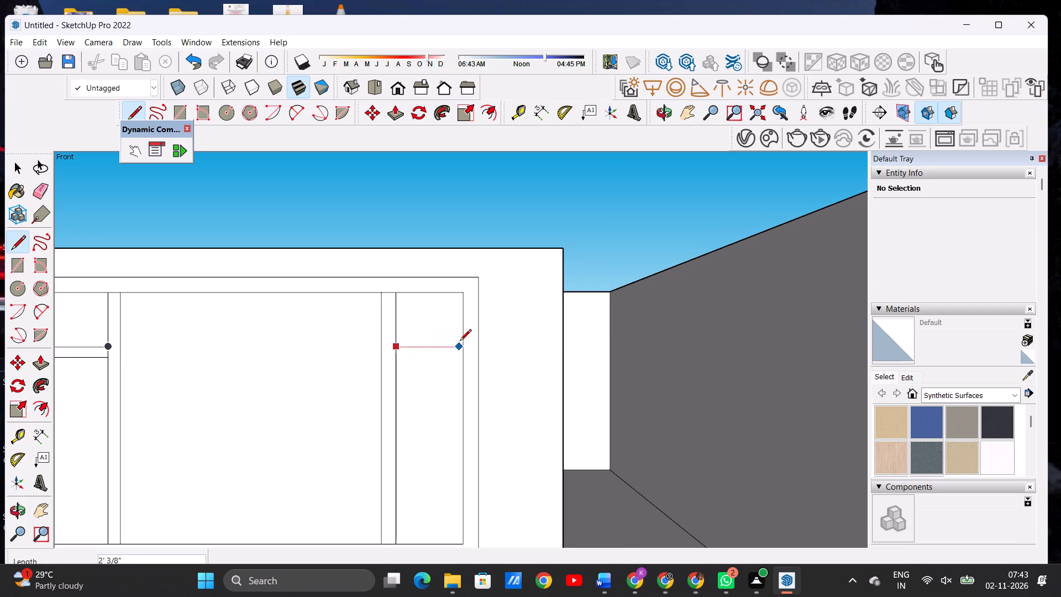
left_click(460, 342)
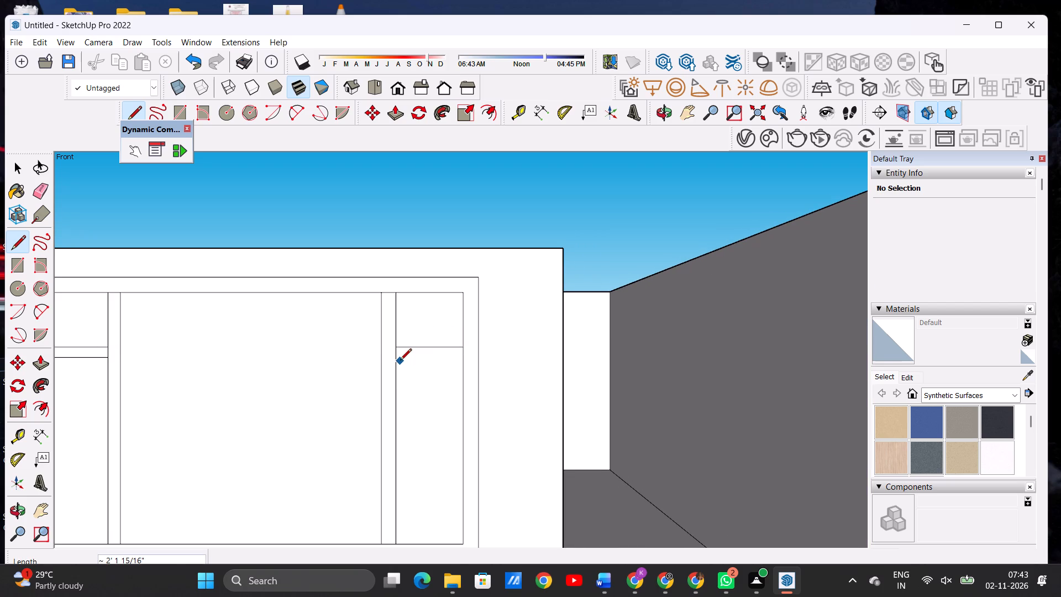
left_click(396, 363)
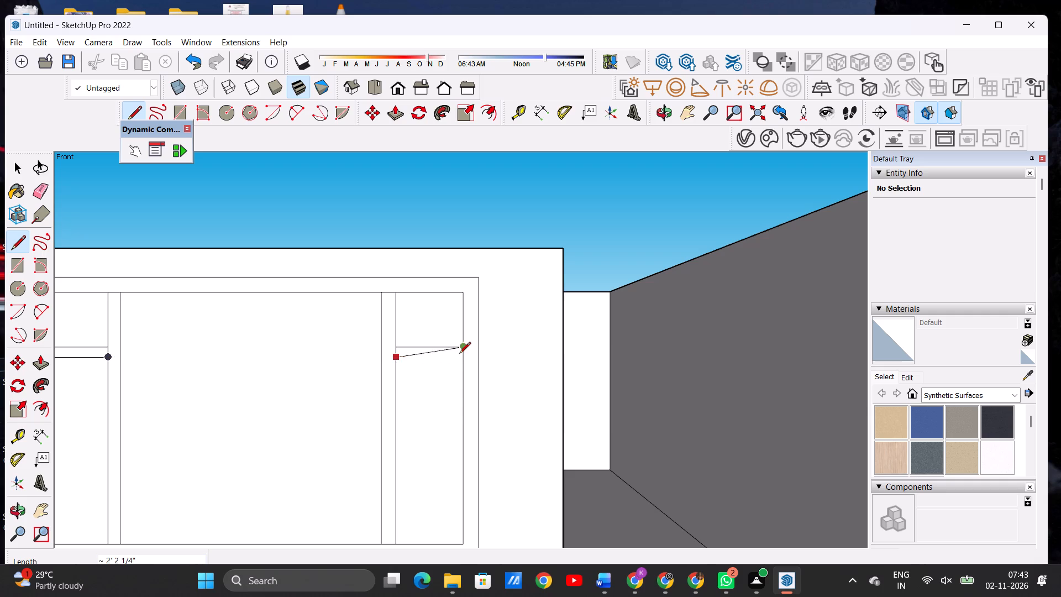
left_click(460, 357)
key("space")
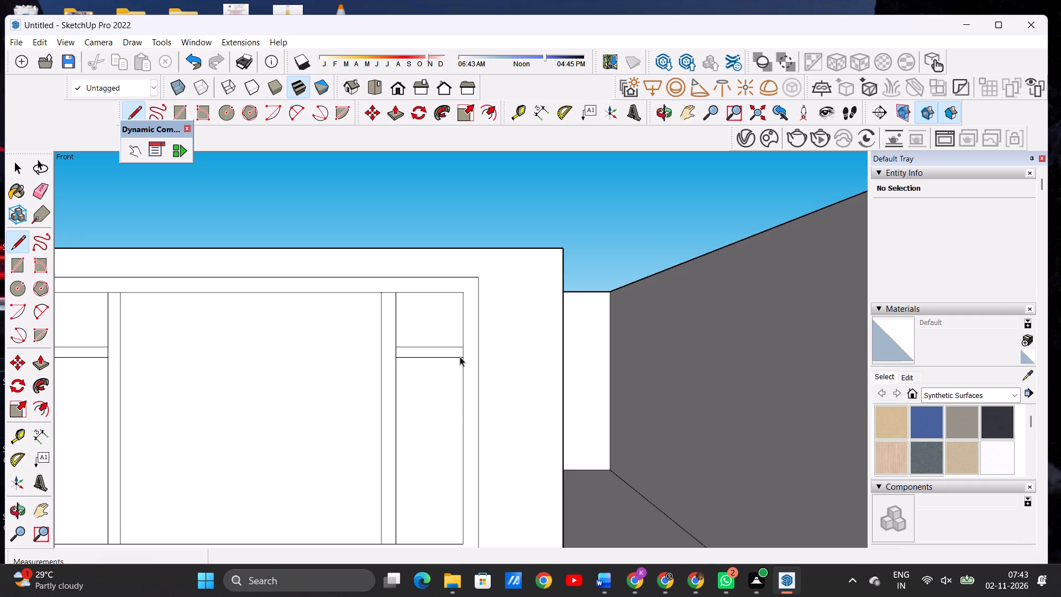
Offset the wide central panel's outline inward by about 7".
scroll(457, 369, "down", 5)
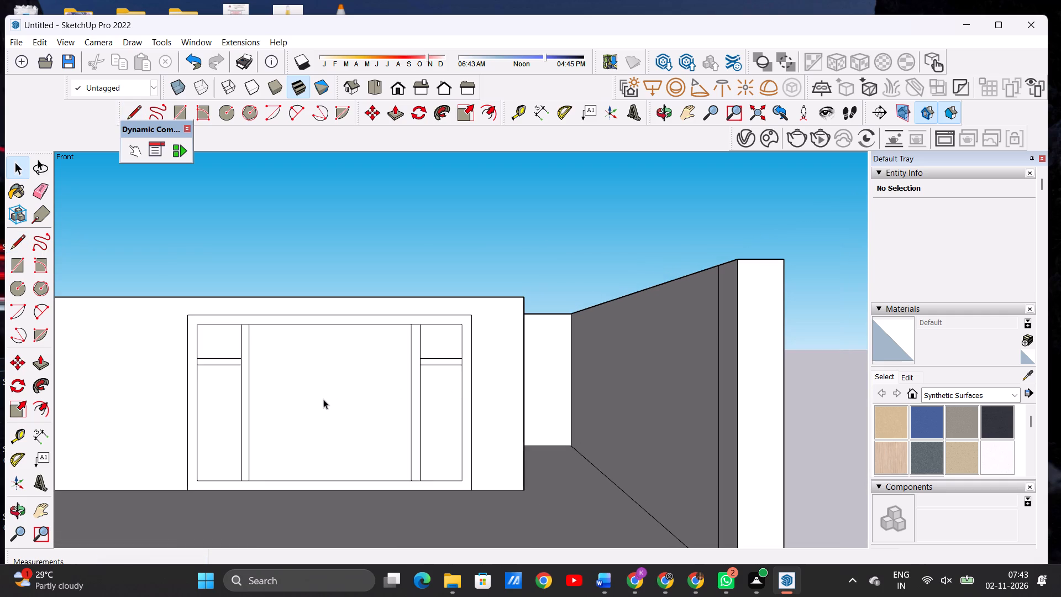
scroll(266, 343, "up", 4)
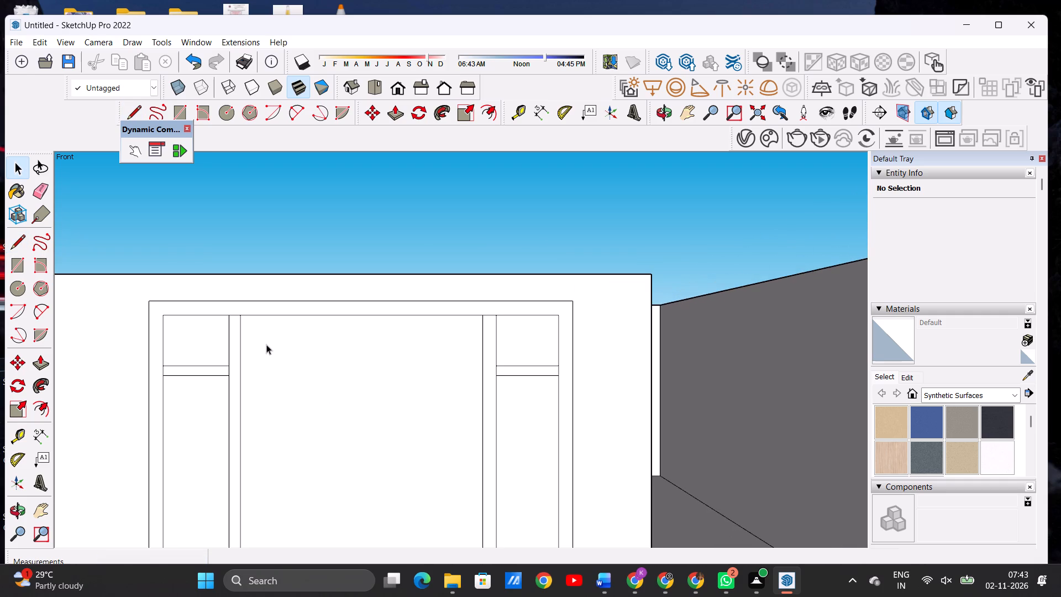
key("l")
scroll(291, 353, "down", 1)
key("space")
type("OF")
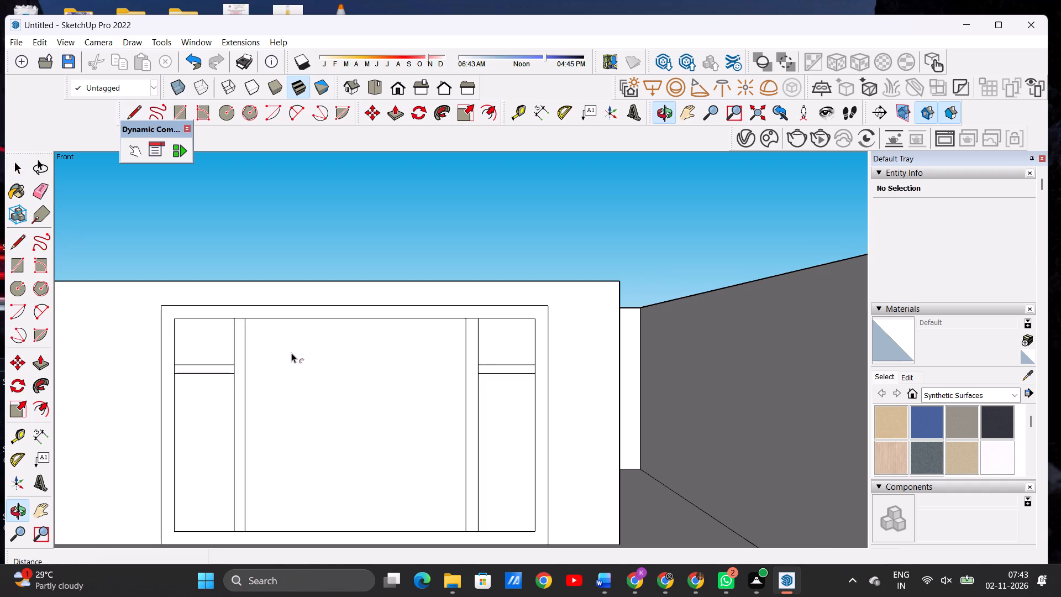
left_click(314, 346)
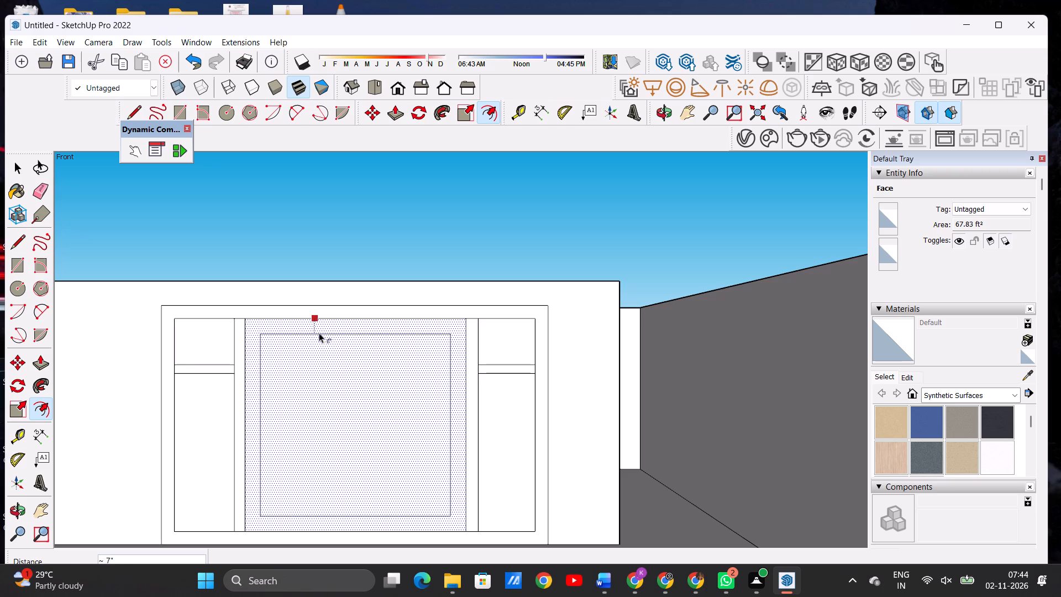
left_click(319, 333)
key("space")
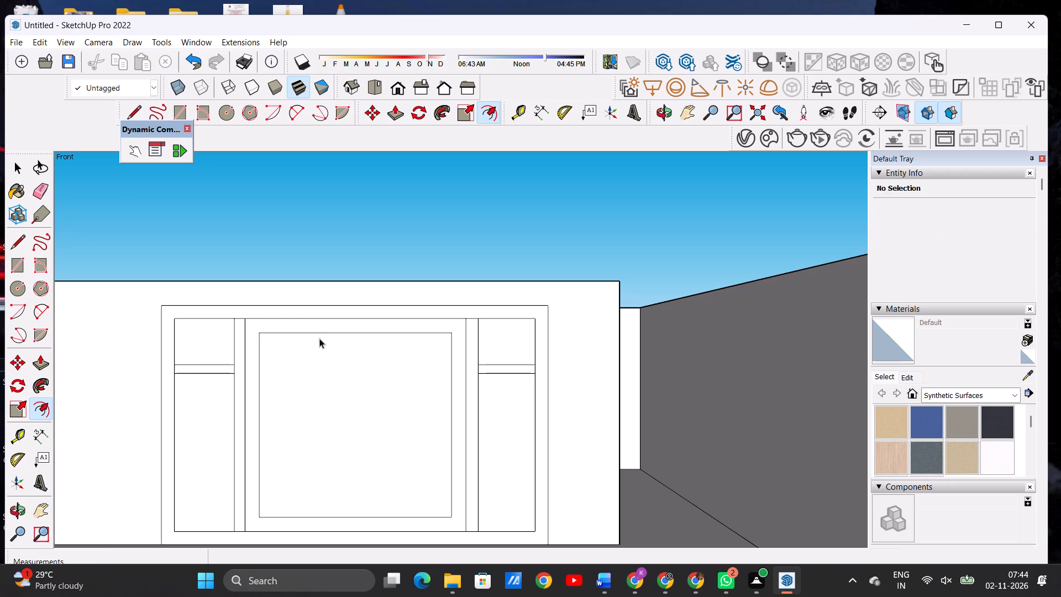
Draw two closely spaced vertical lines, each about 7' long, down the middle of the central panel's inner rectangle.
scroll(329, 365, "down", 4)
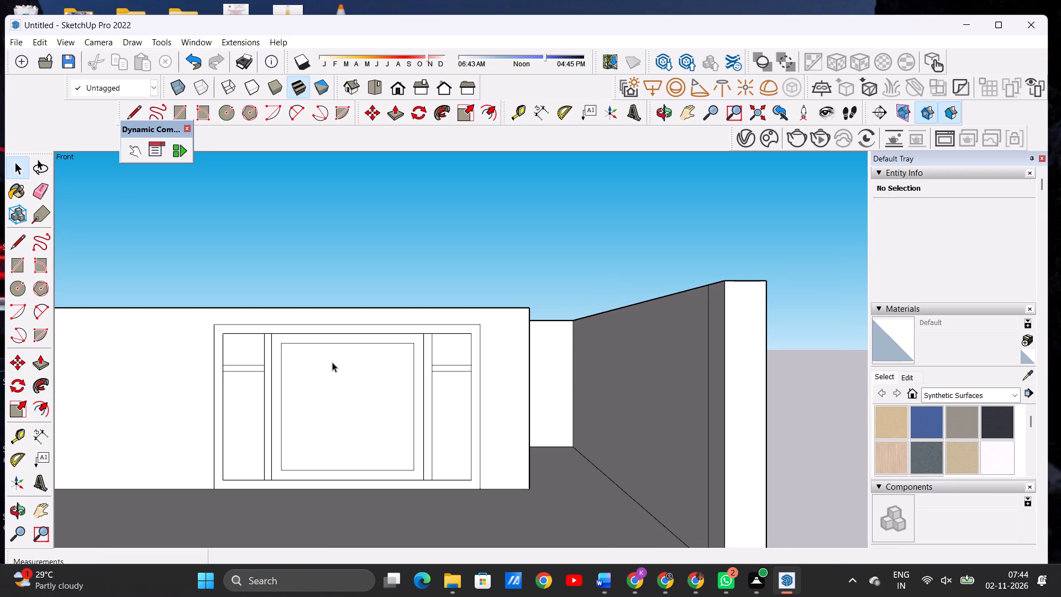
middle_click_drag(342, 363, 357, 383)
middle_click(352, 382)
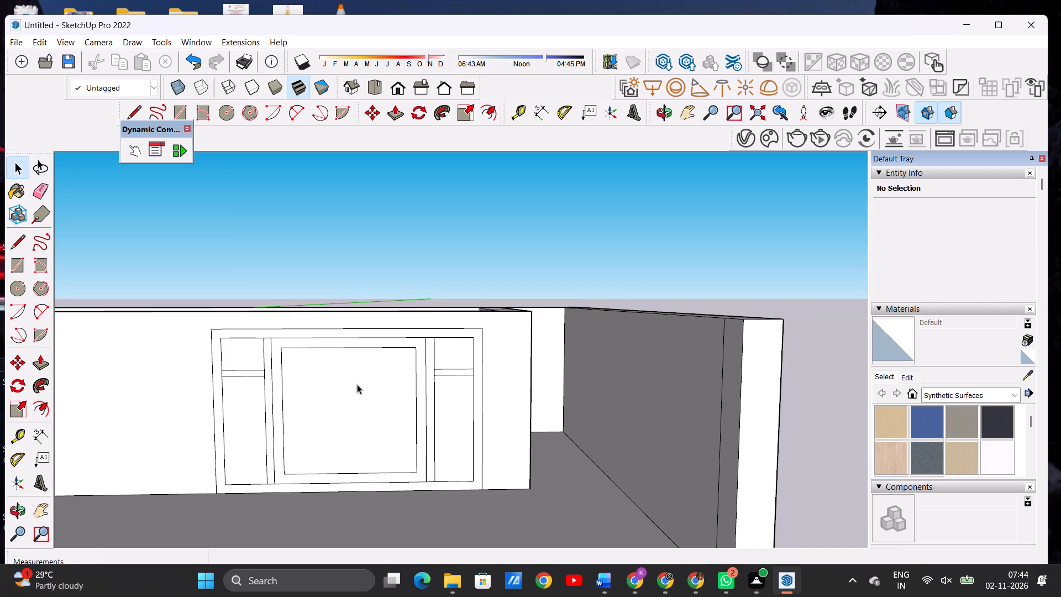
scroll(418, 382, "down", 3)
scroll(375, 464, "up", 6)
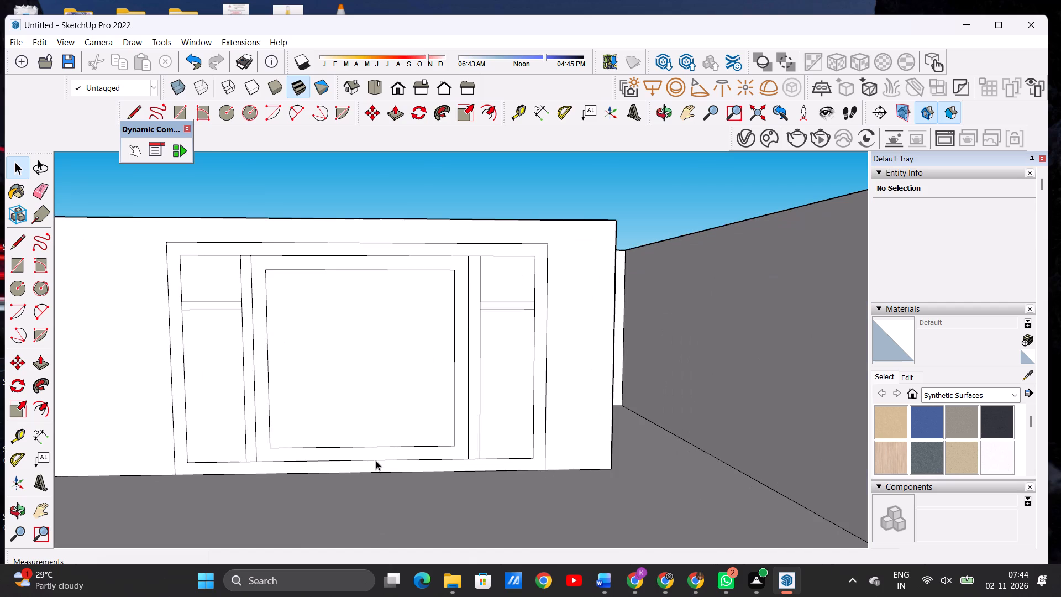
key("l")
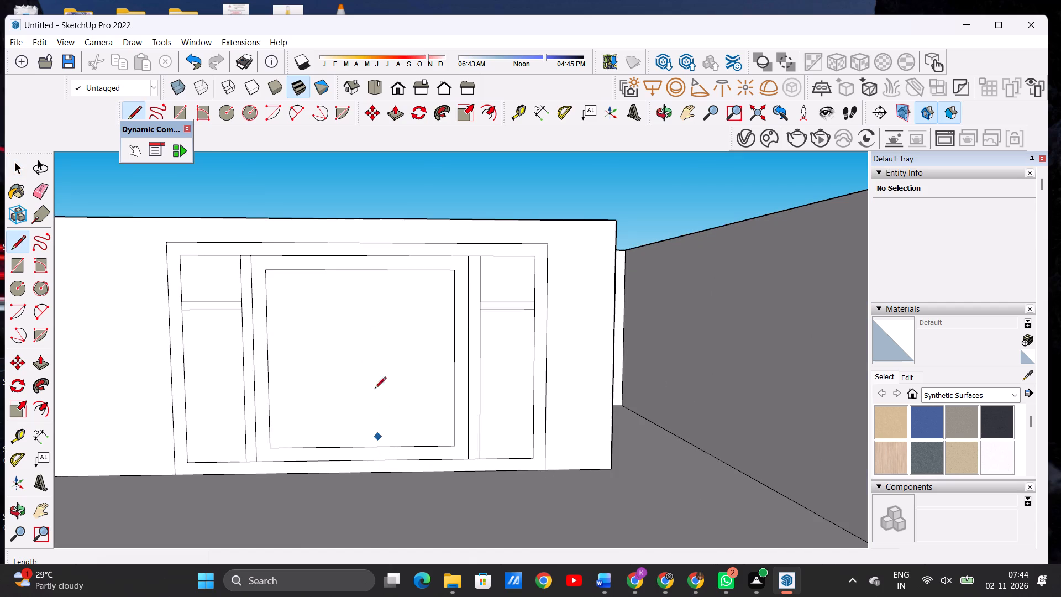
left_click(351, 271)
left_click(353, 446)
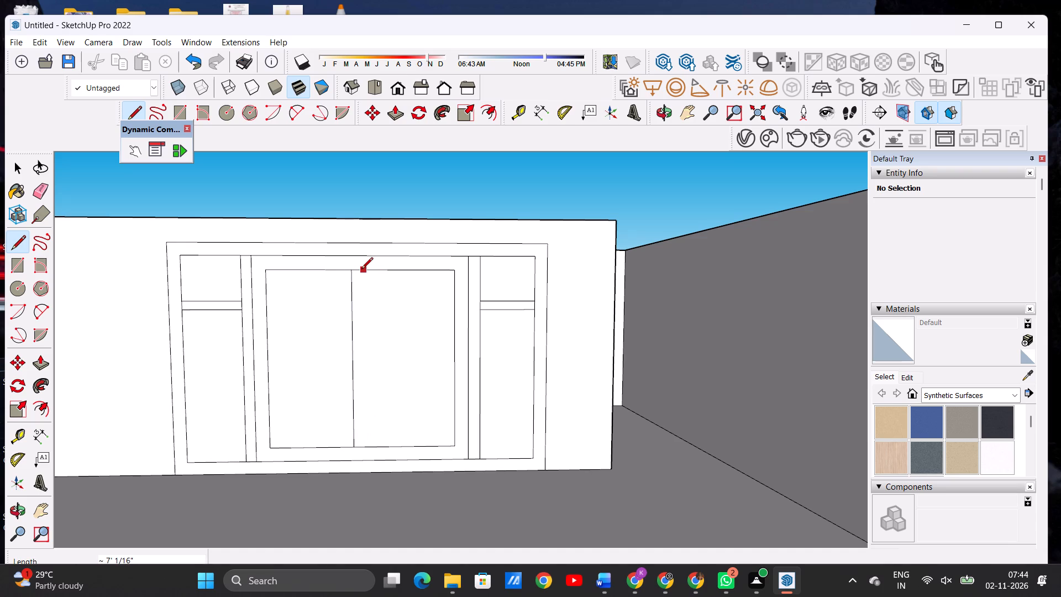
left_click(361, 270)
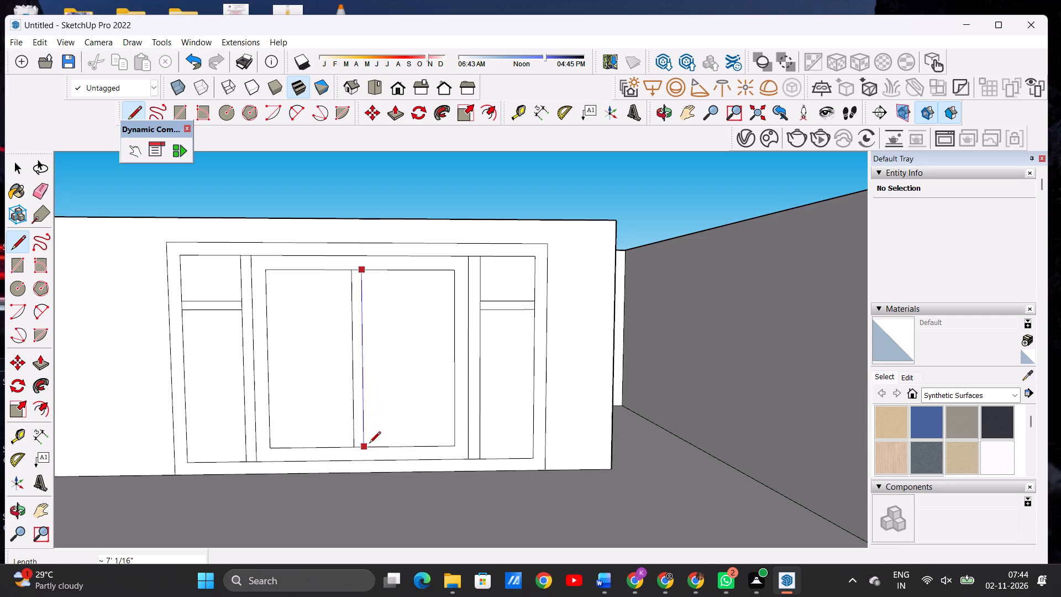
left_click(369, 444)
key("space")
Draw a square outline of about 6' 3" by 6' 3" on the wall beside the framed, divided opening.
scroll(366, 424, "down", 16)
middle_click(374, 423)
middle_click_drag(374, 427, 367, 392)
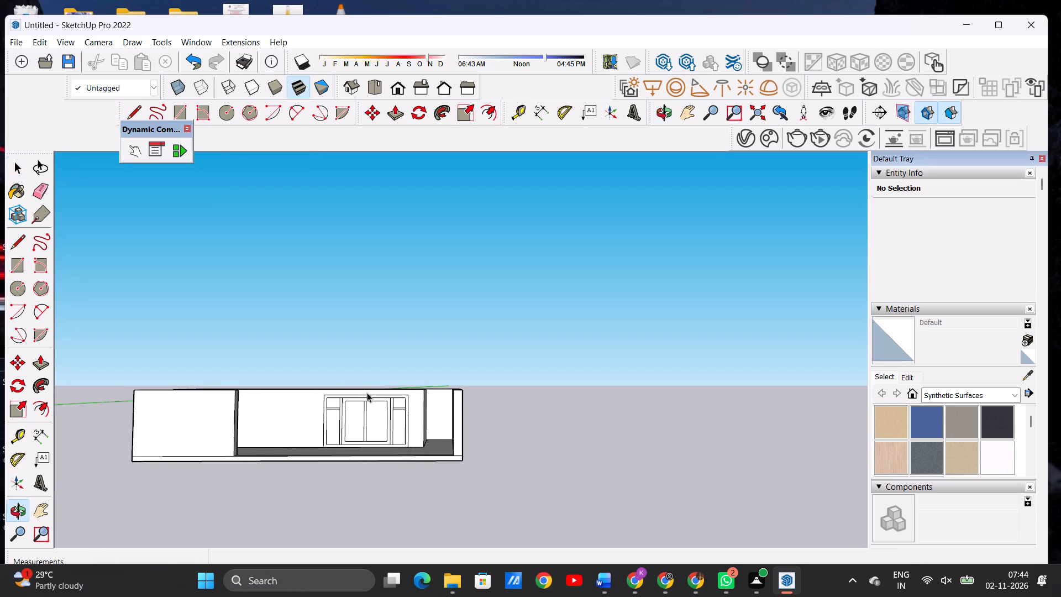
scroll(518, 409, "down", 3)
scroll(299, 401, "up", 9)
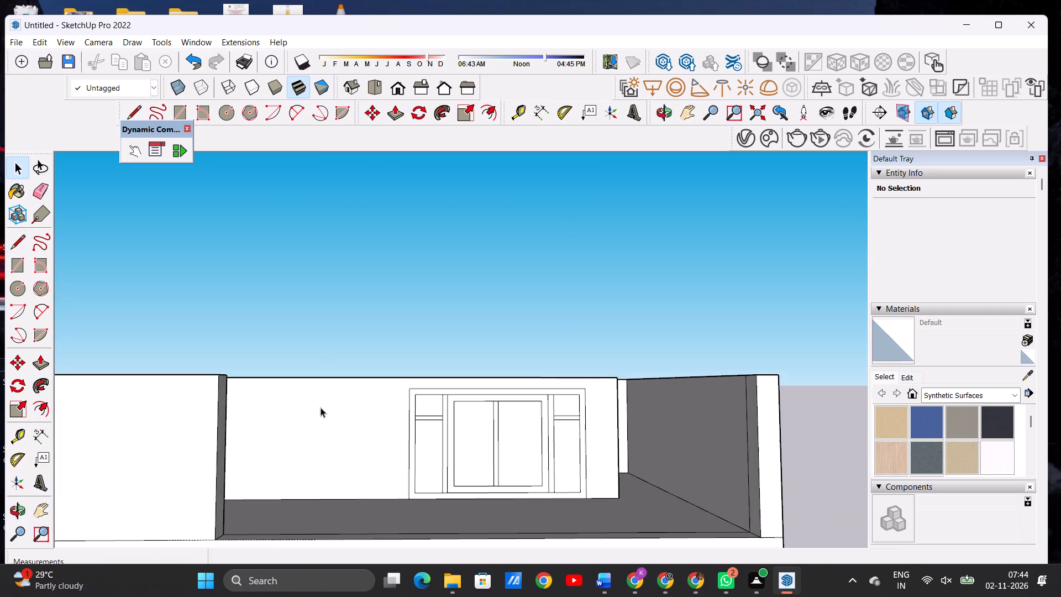
left_click(392, 93)
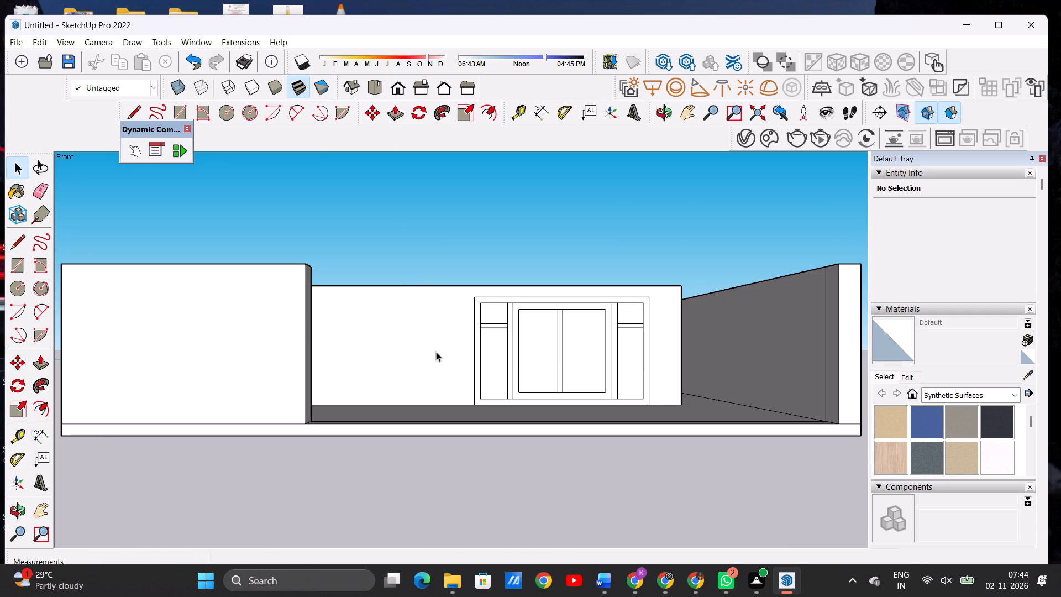
scroll(436, 365, "down", 4)
scroll(450, 349, "up", 6)
middle_click_drag(458, 350, 455, 378)
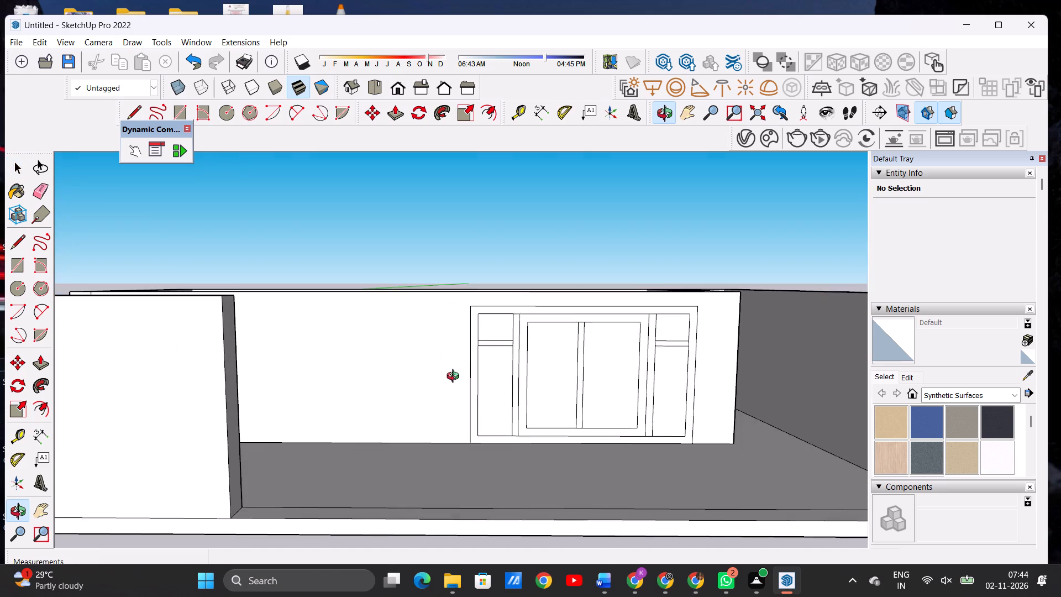
middle_click_drag(455, 378, 455, 359)
middle_click(455, 359)
scroll(450, 347, "up", 4)
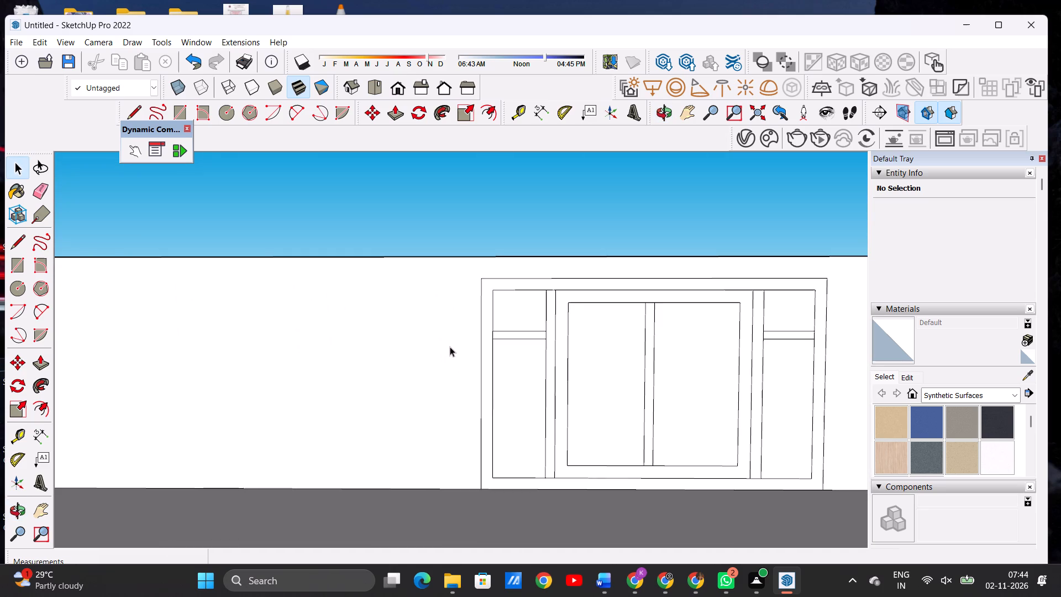
key("r")
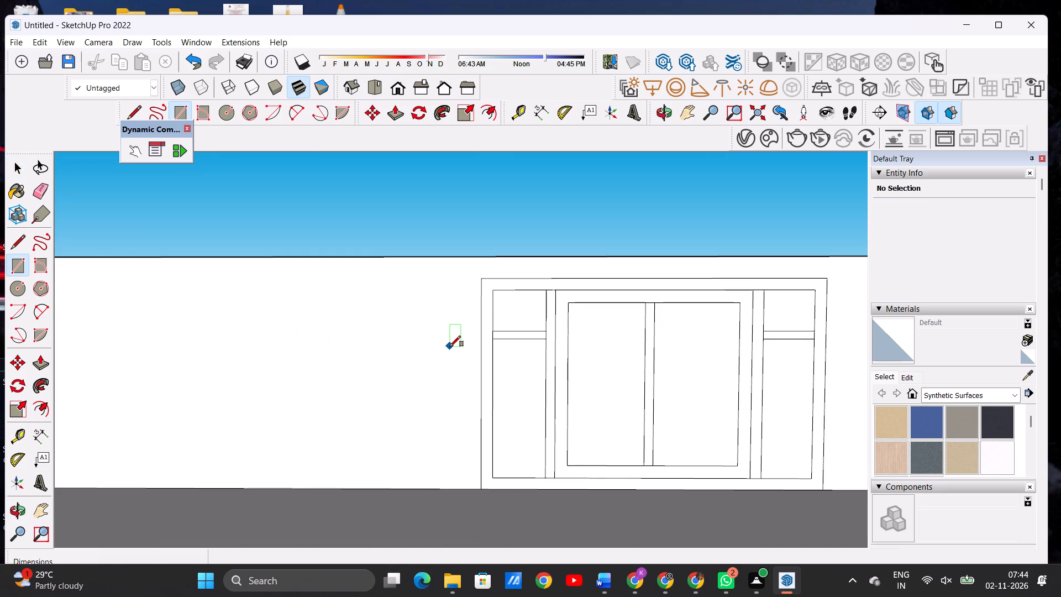
scroll(484, 339, "down", 6)
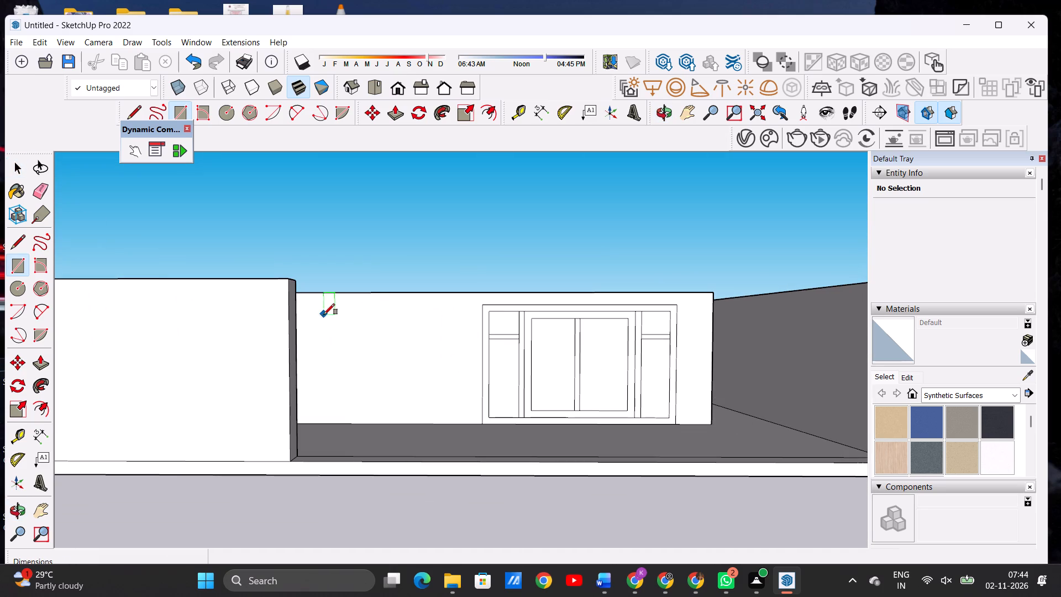
left_click(366, 312)
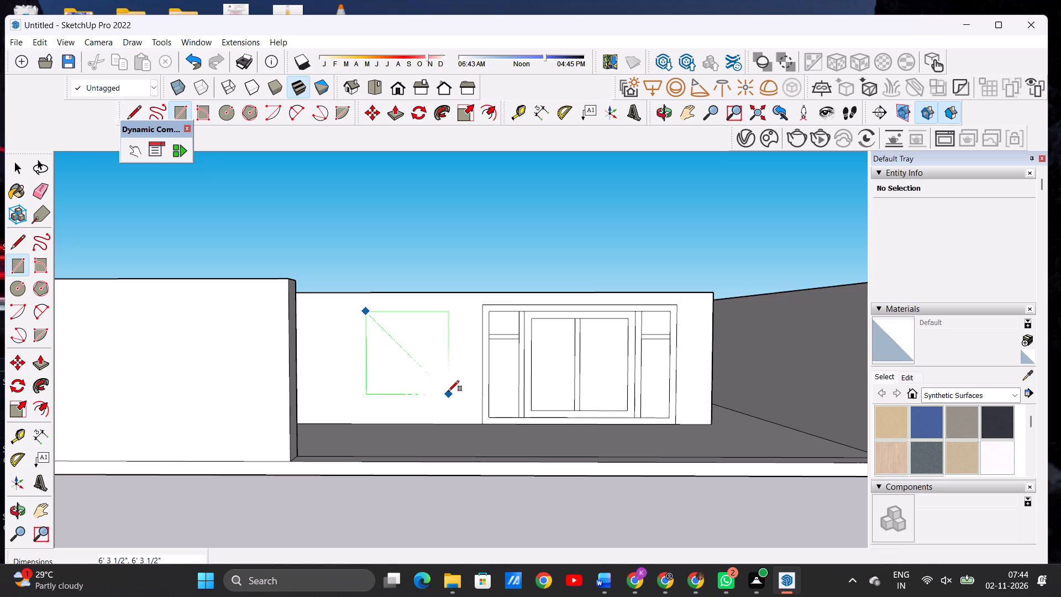
left_click(448, 391)
key("space")
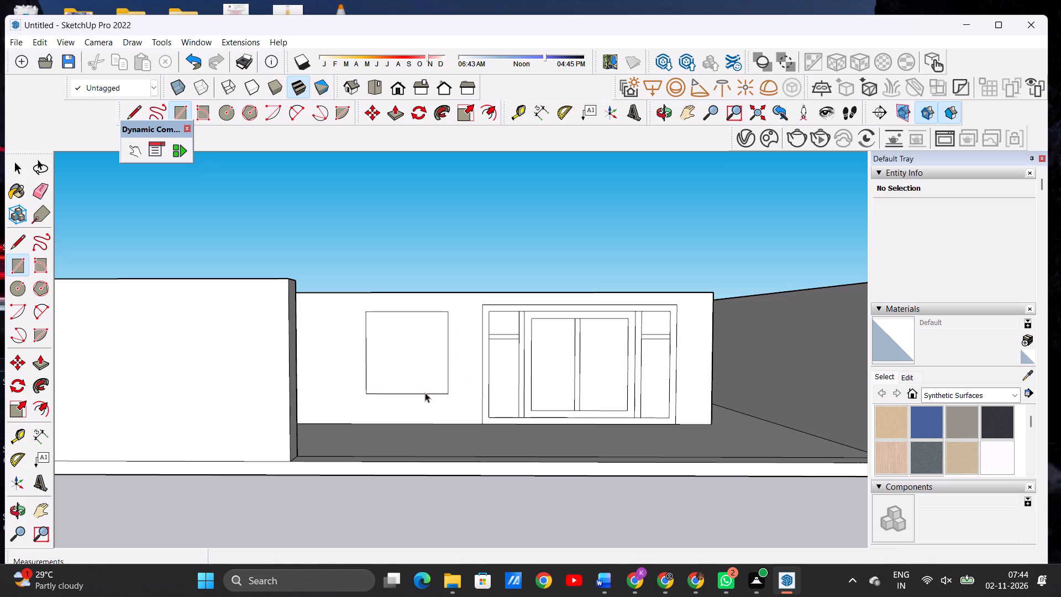
Offset the square outline inward by about 5" to form a window border.
scroll(403, 401, "down", 7)
scroll(427, 359, "up", 3)
scroll(427, 357, "down", 1)
scroll(427, 357, "up", 8)
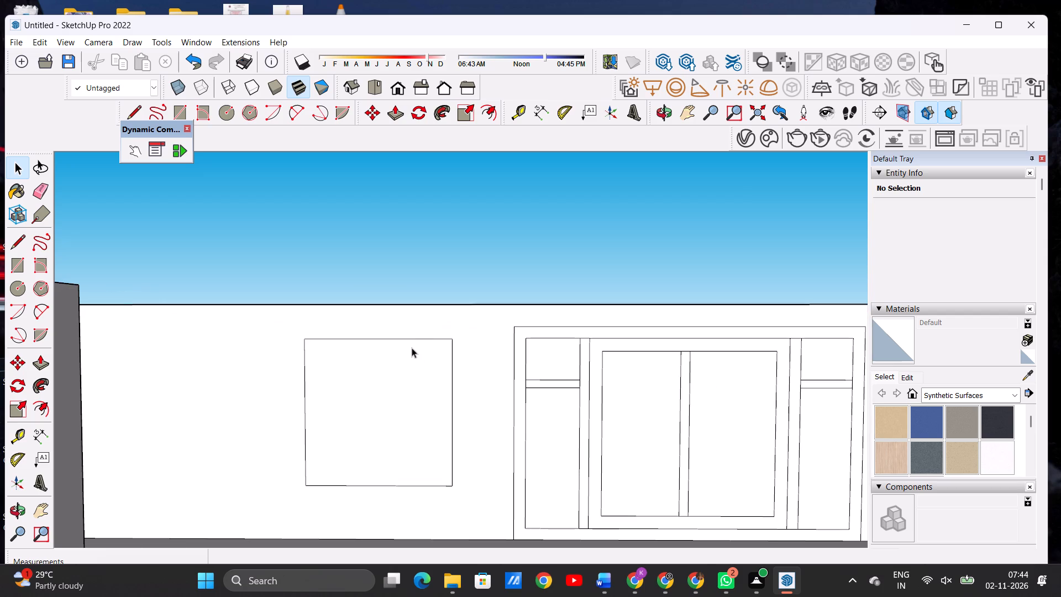
middle_click_drag(412, 348, 409, 358)
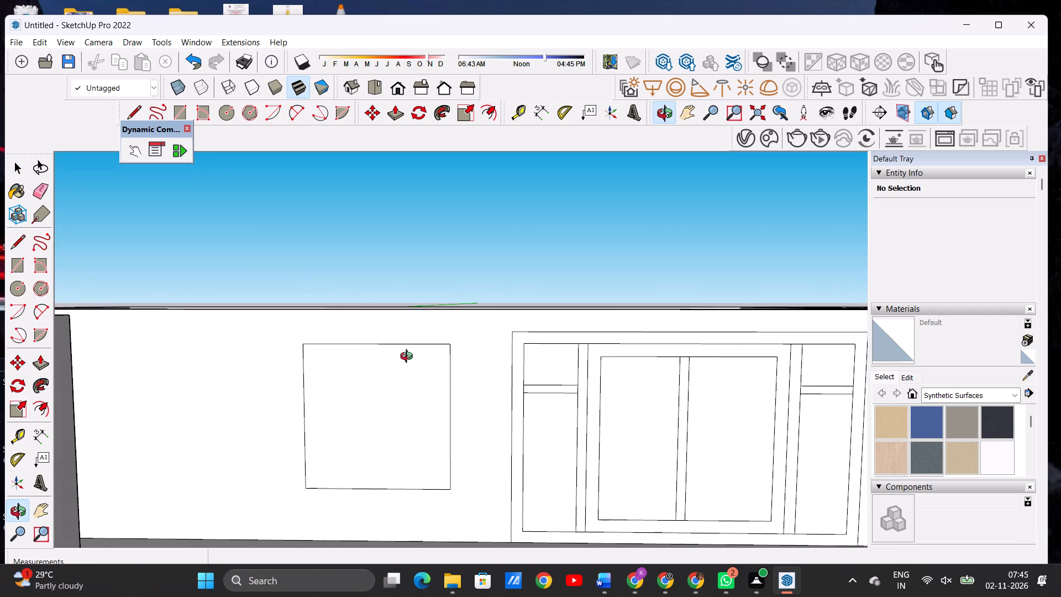
middle_click_drag(409, 358, 421, 353)
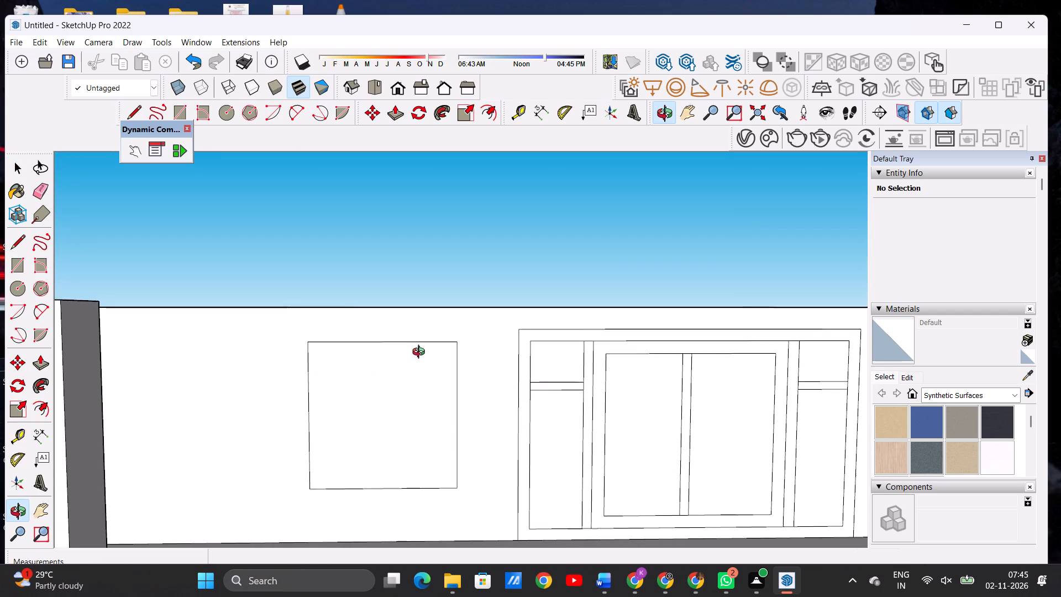
middle_click_drag(421, 353, 423, 351)
scroll(422, 362, "up", 1)
scroll(422, 362, "down", 2)
scroll(422, 362, "up", 1)
type("OF")
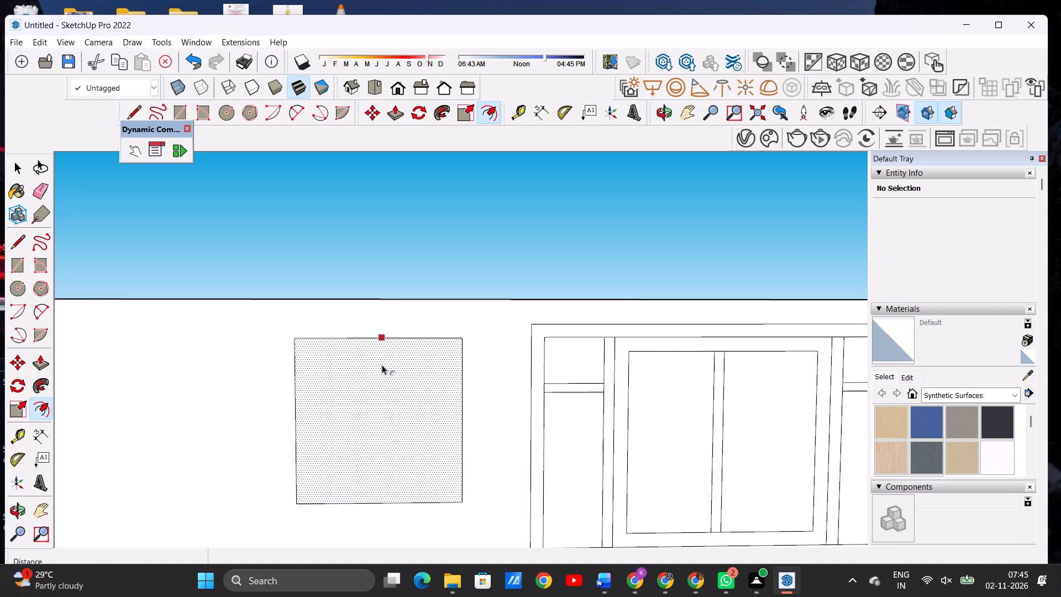
left_click(382, 365)
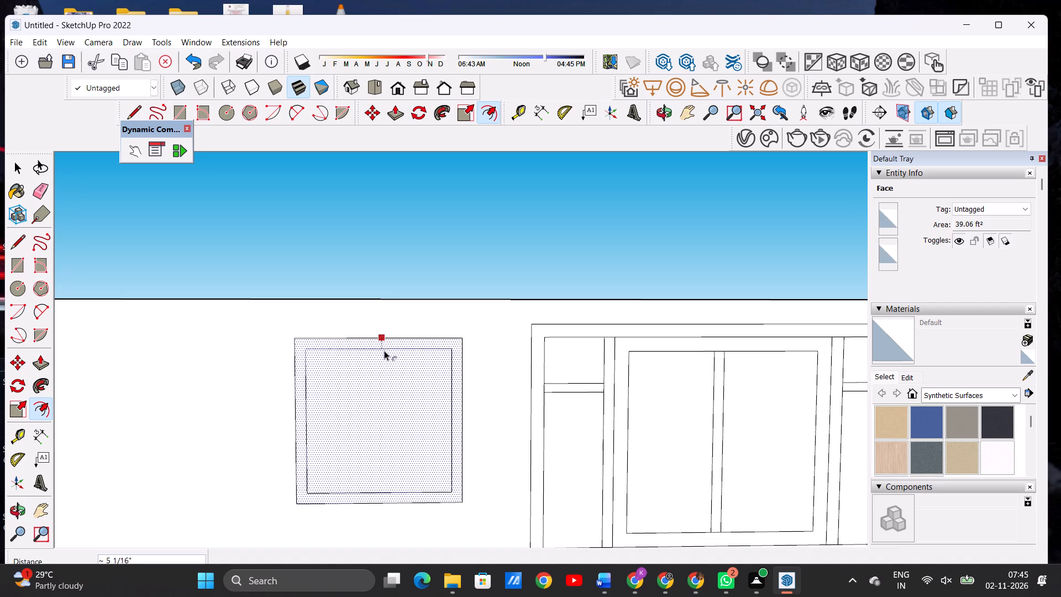
left_click(384, 349)
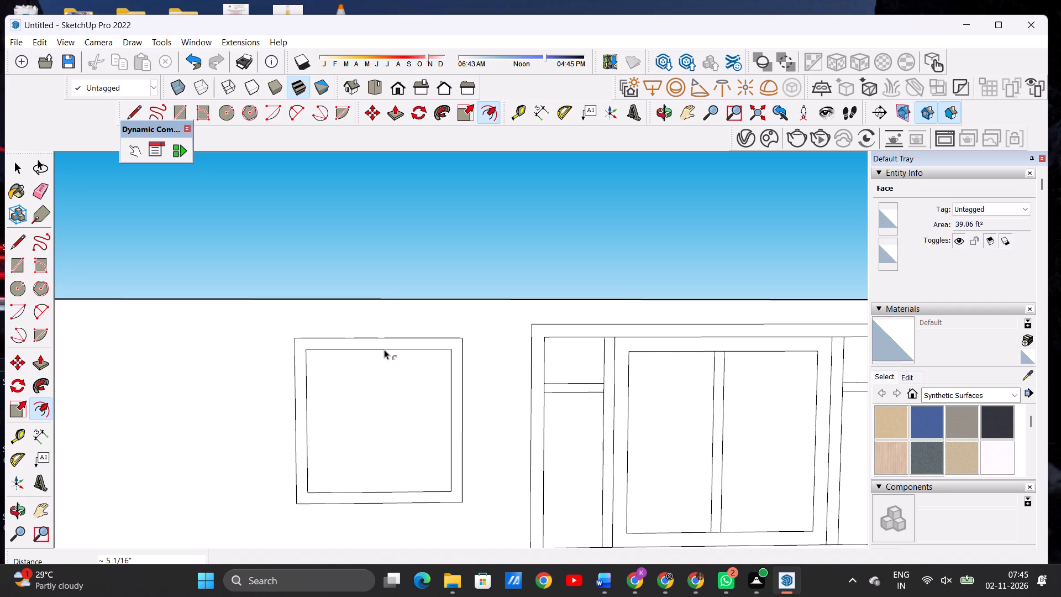
key("space")
Push the square window's inner face about 7" into the wall.
type("P")
scroll(367, 363, "down", 6)
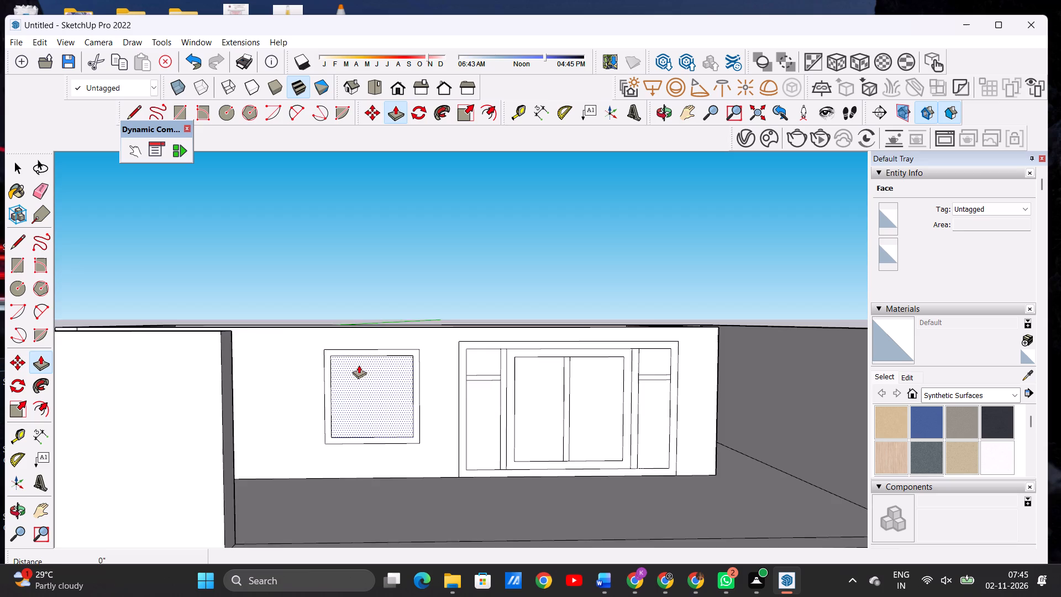
middle_click_drag(359, 365, 345, 476)
scroll(377, 409, "up", 3)
scroll(377, 409, "down", 1)
scroll(377, 409, "up", 3)
scroll(377, 409, "down", 1)
scroll(377, 409, "up", 3)
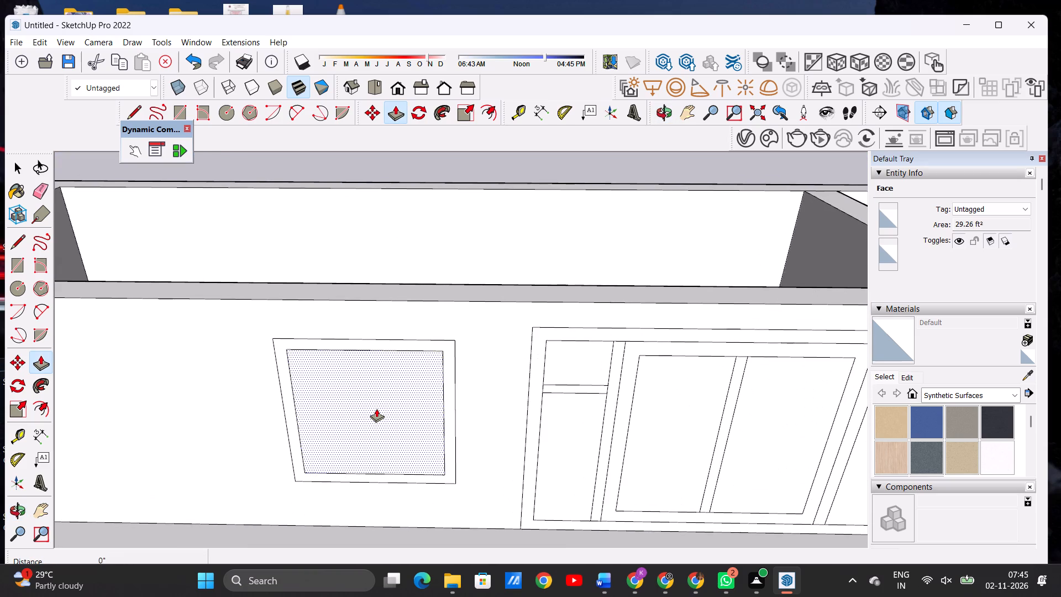
left_click(376, 409)
left_click(379, 399)
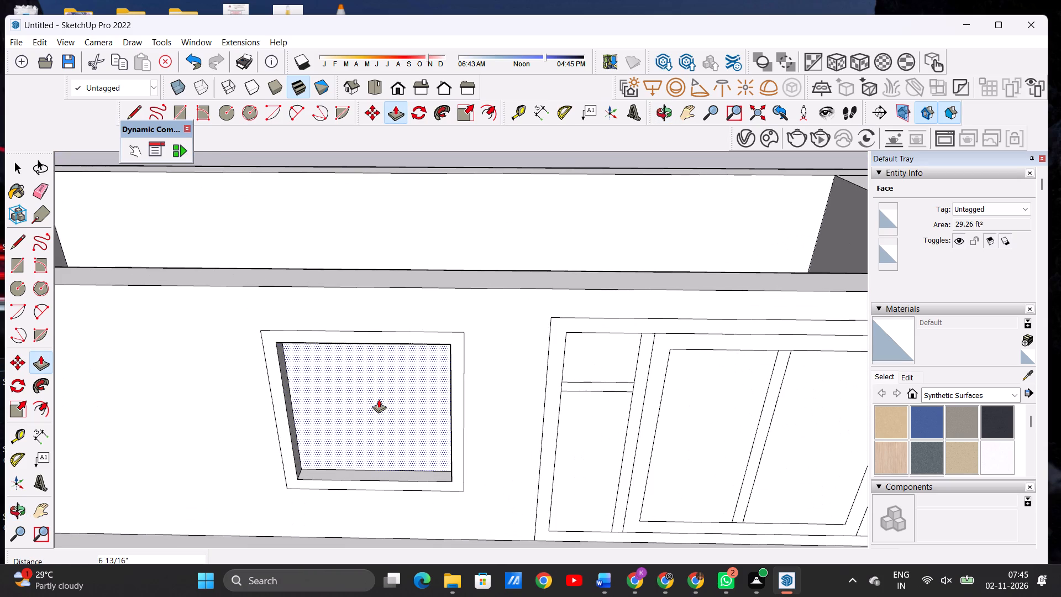
key("space")
Offset the recessed window face's outline slightly inward to form a narrow inner frame.
scroll(387, 407, "down", 7)
middle_click_drag(391, 421, 392, 332)
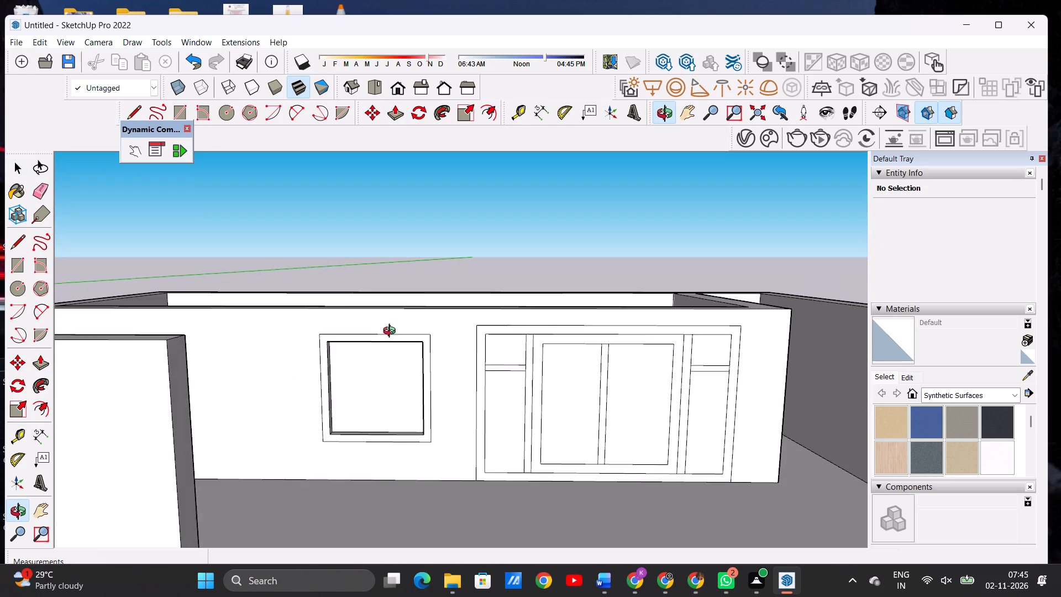
middle_click_drag(392, 332, 391, 318)
scroll(396, 399, "up", 6)
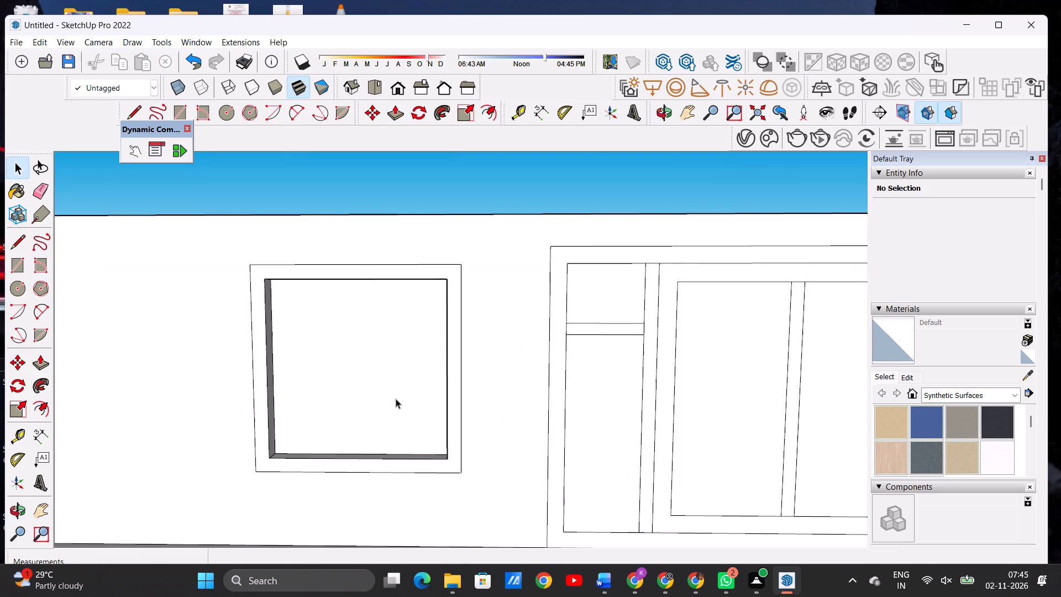
type("OF")
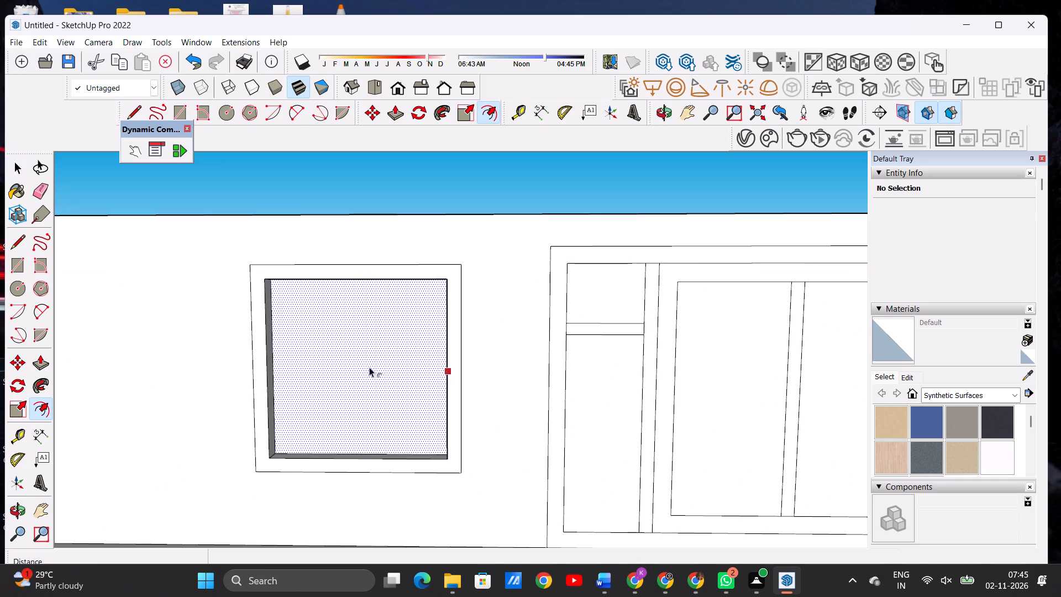
left_click(314, 296)
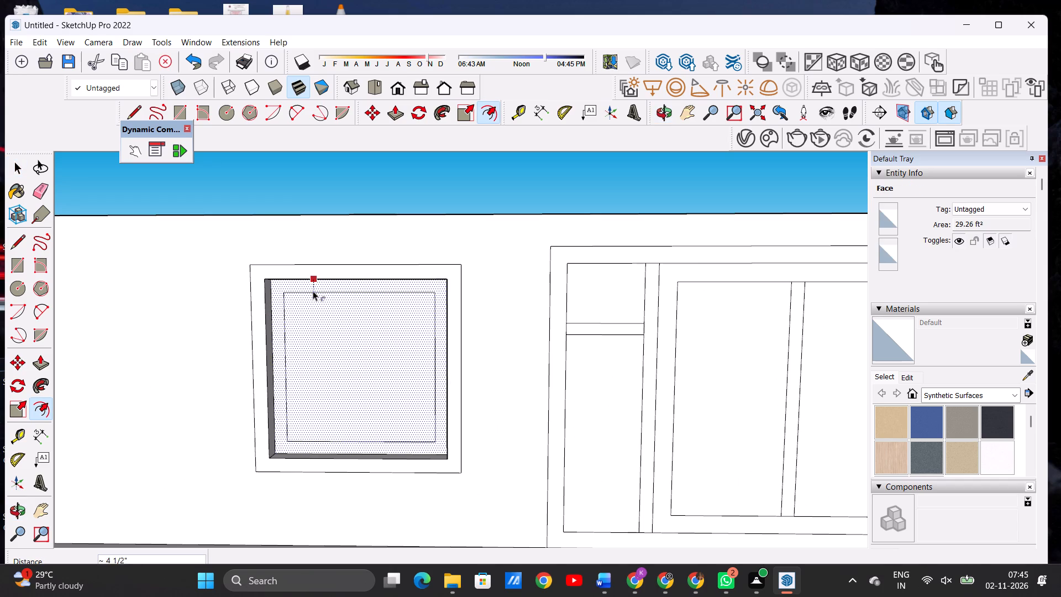
left_click(313, 289)
key("space")
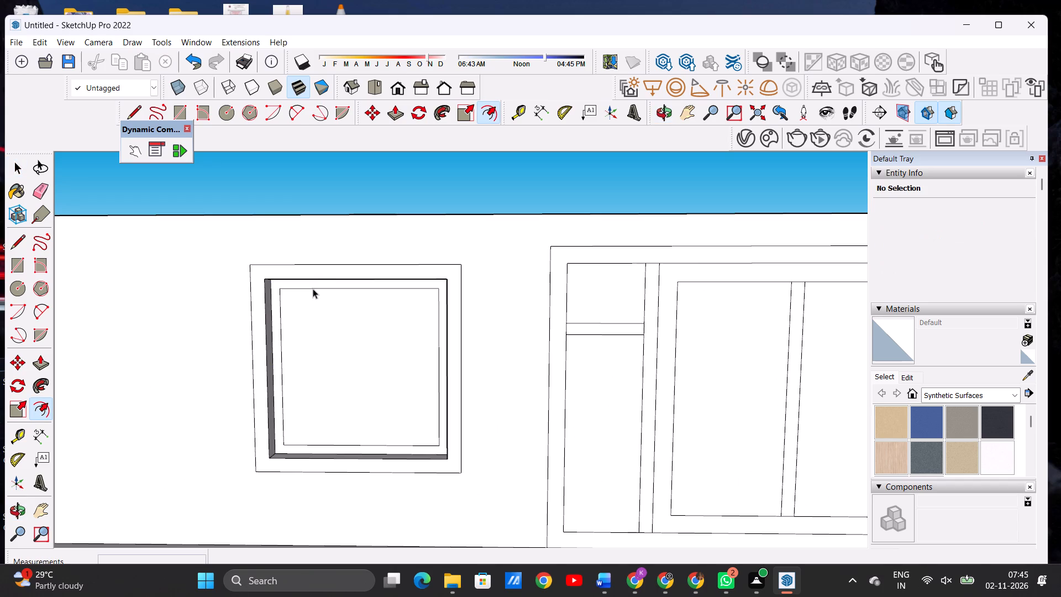
Draw two closely spaced vertical lines, each about 4' 10" long, down the middle of the window's inner rectangle.
type("L")
scroll(335, 321, "down", 5)
middle_click(366, 326)
middle_click(369, 326)
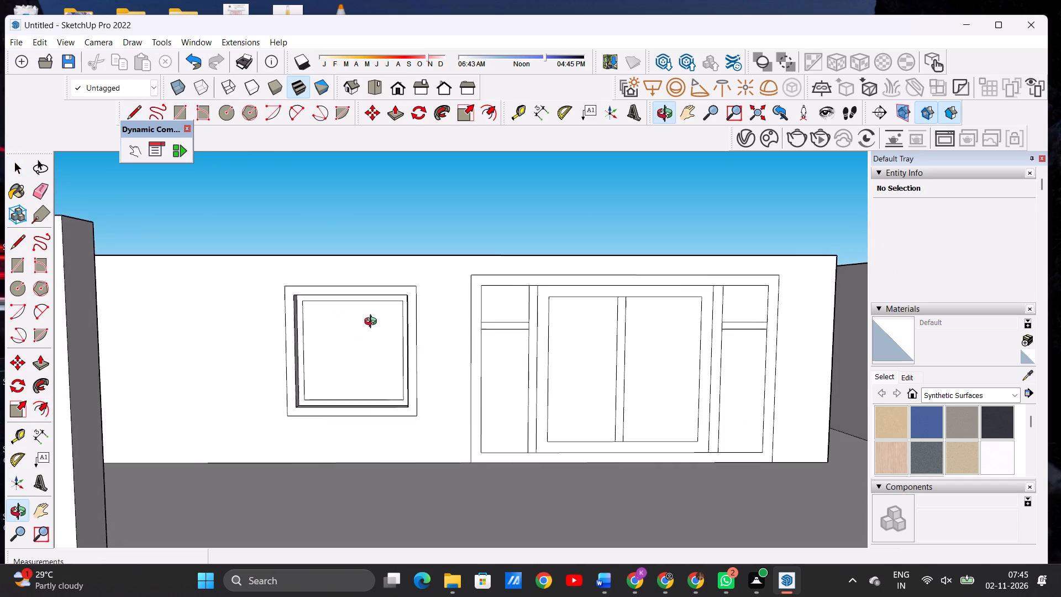
scroll(354, 336, "up", 2)
scroll(354, 336, "down", 1)
scroll(354, 336, "up", 2)
scroll(354, 336, "down", 1)
scroll(359, 319, "up", 6)
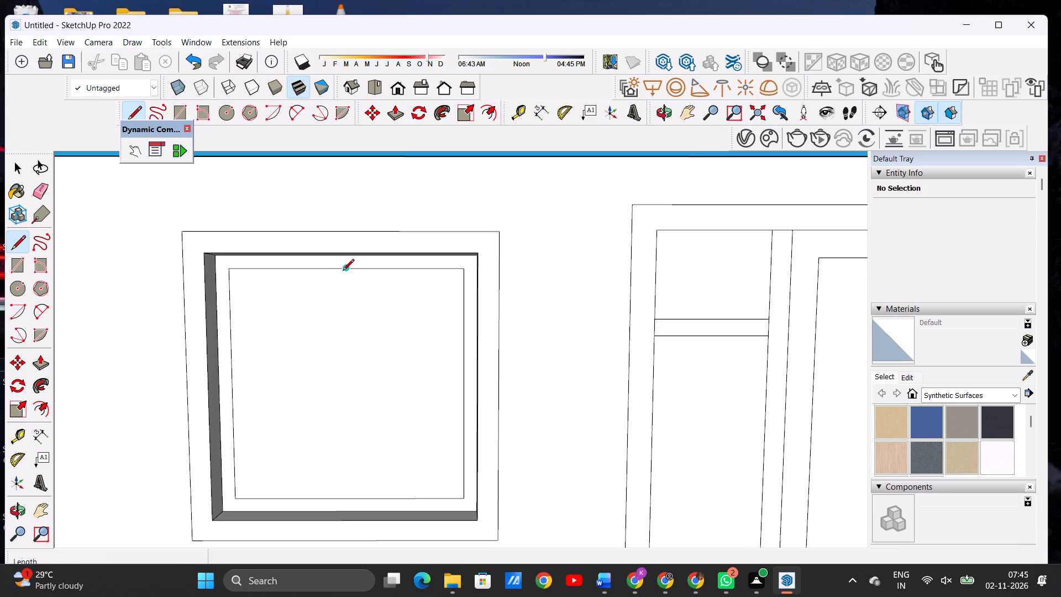
left_click(334, 270)
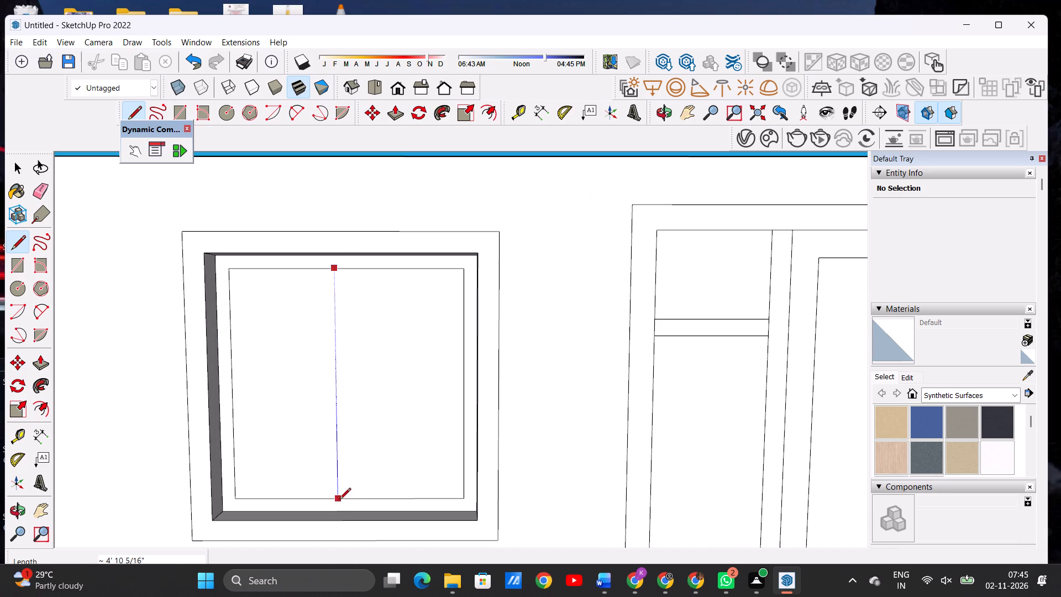
left_click(339, 498)
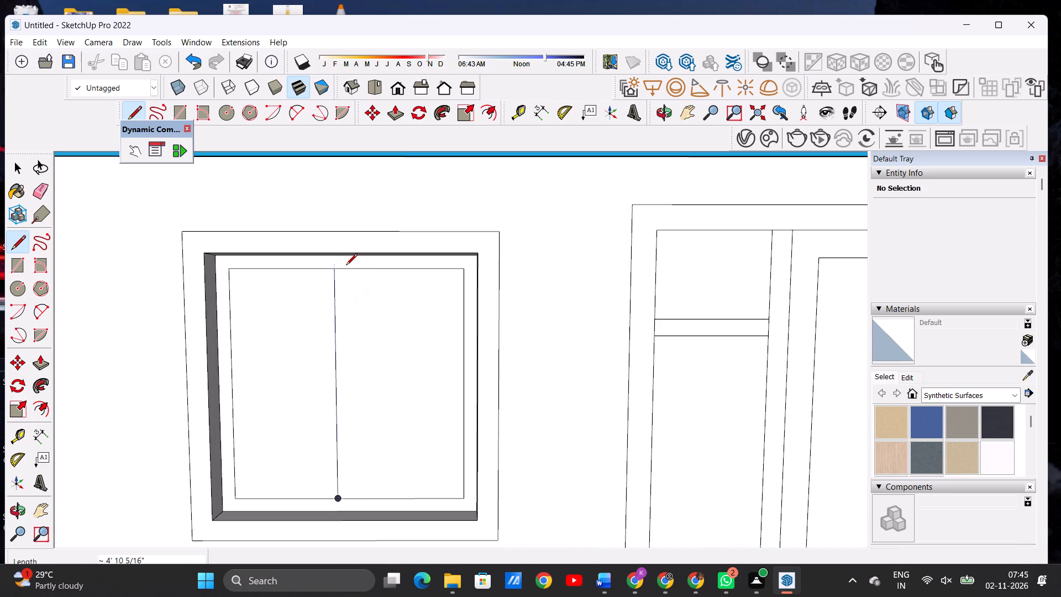
left_click(348, 267)
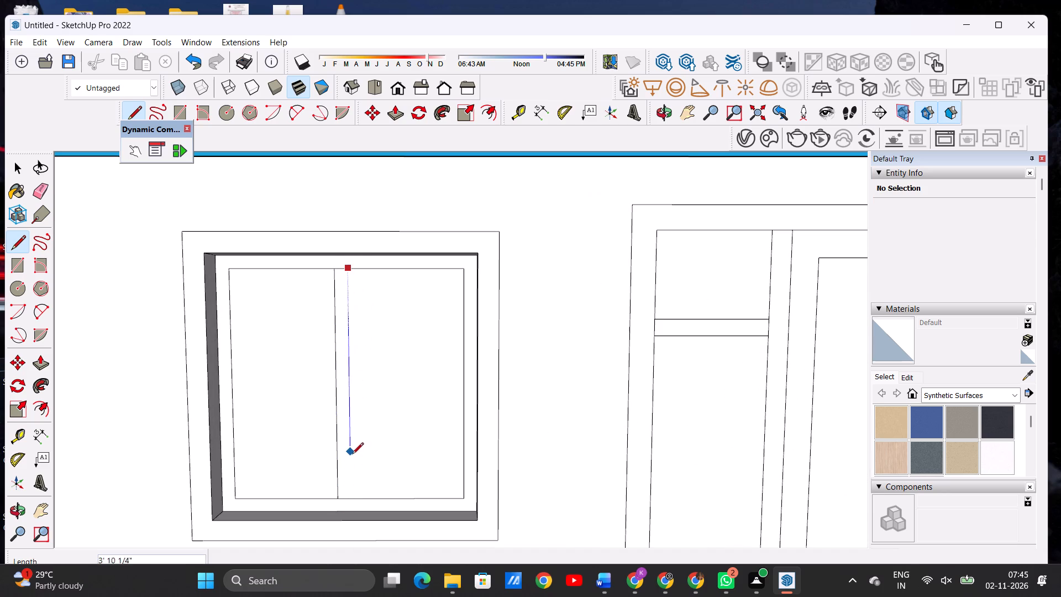
left_click(354, 496)
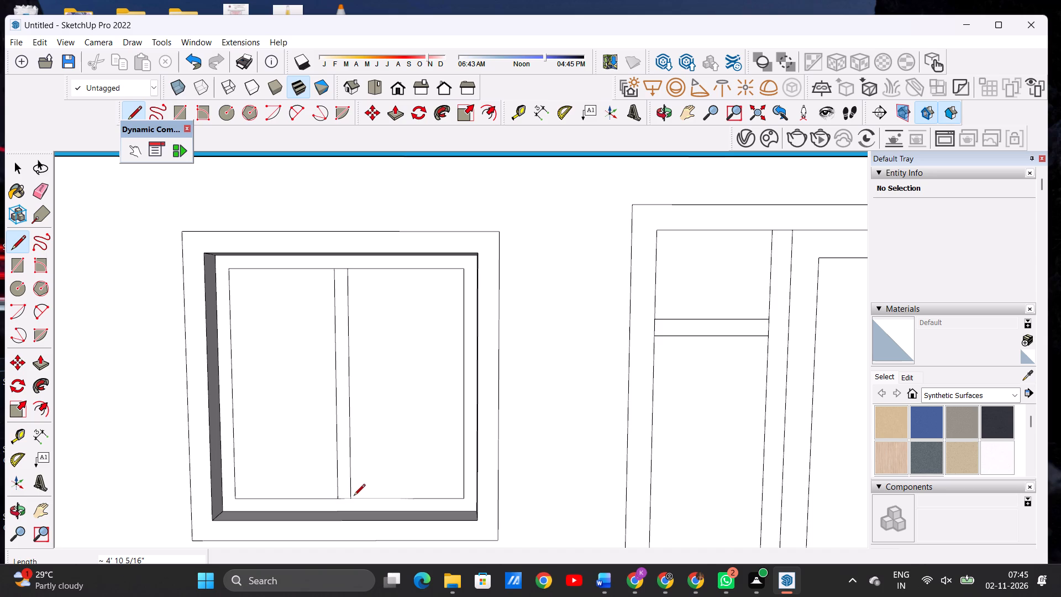
key("space")
Pull the window's outer border out from the wall face by about 3 7/8" to make a raised frame.
scroll(349, 501, "down", 10)
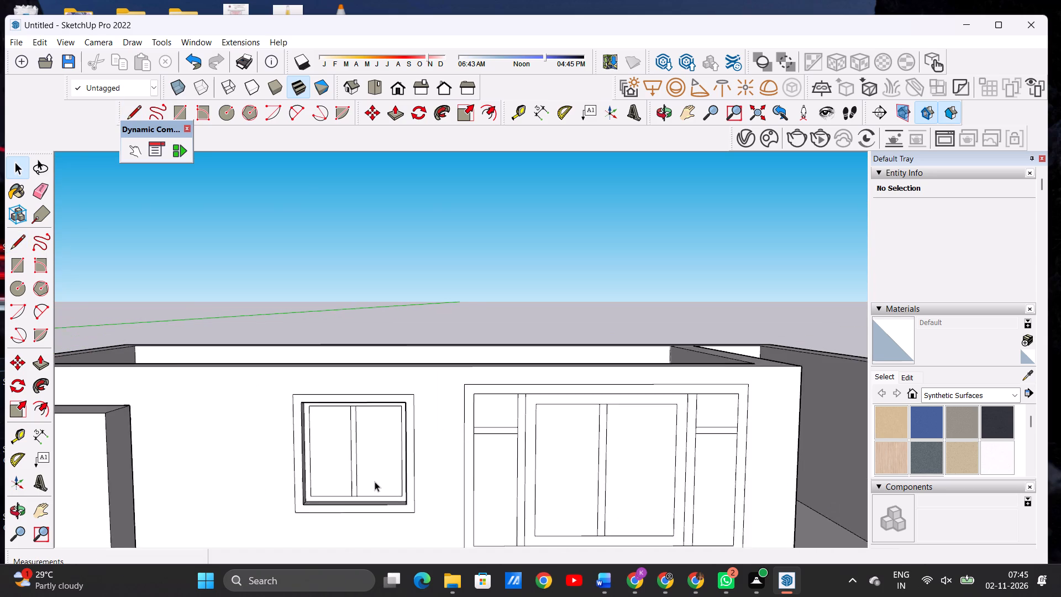
scroll(375, 481, "down", 2)
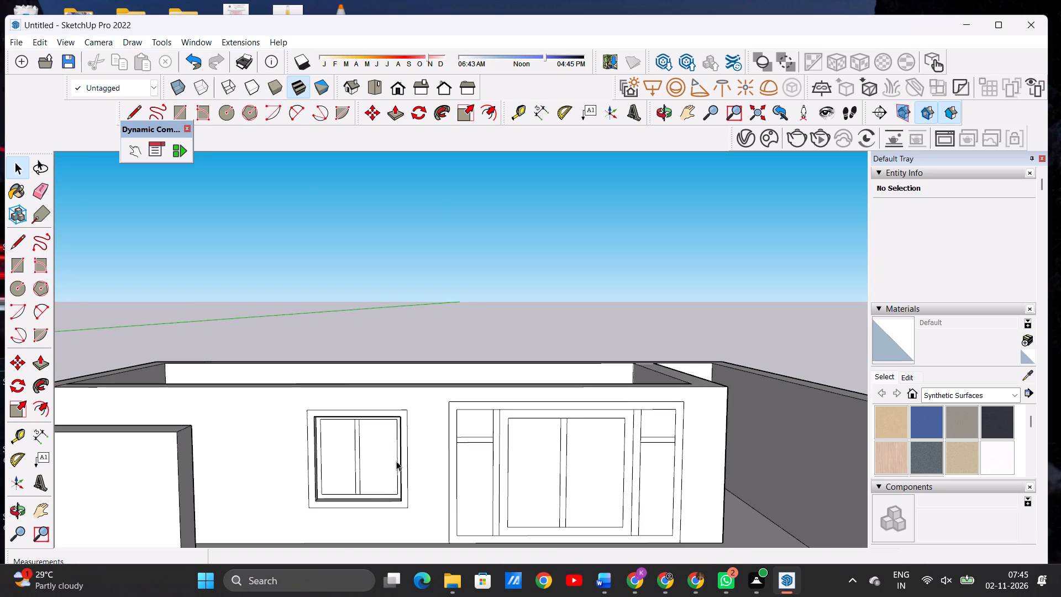
middle_click_drag(523, 449, 396, 488)
middle_click_drag(386, 498, 386, 493)
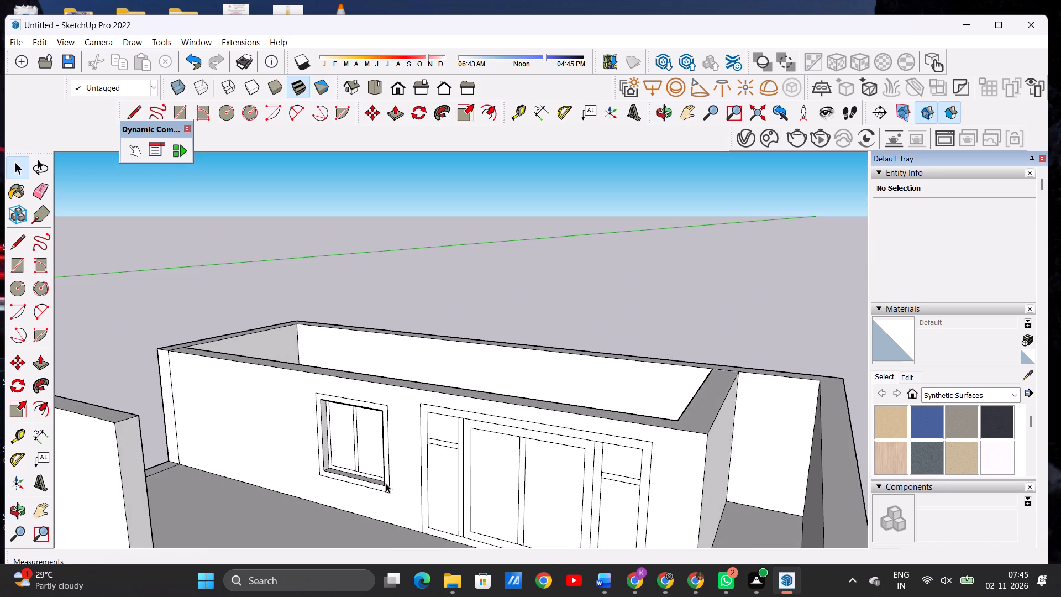
scroll(388, 421, "up", 1)
scroll(388, 421, "down", 1)
scroll(388, 421, "up", 1)
scroll(388, 421, "down", 1)
scroll(388, 421, "up", 1)
scroll(388, 421, "down", 1)
scroll(388, 421, "up", 12)
key("p")
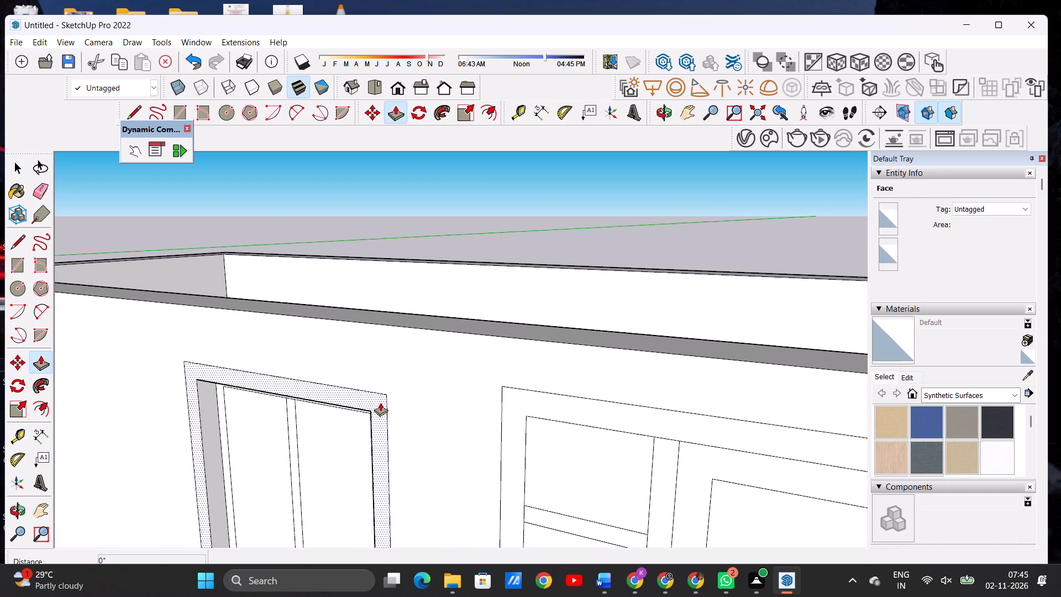
left_click(380, 402)
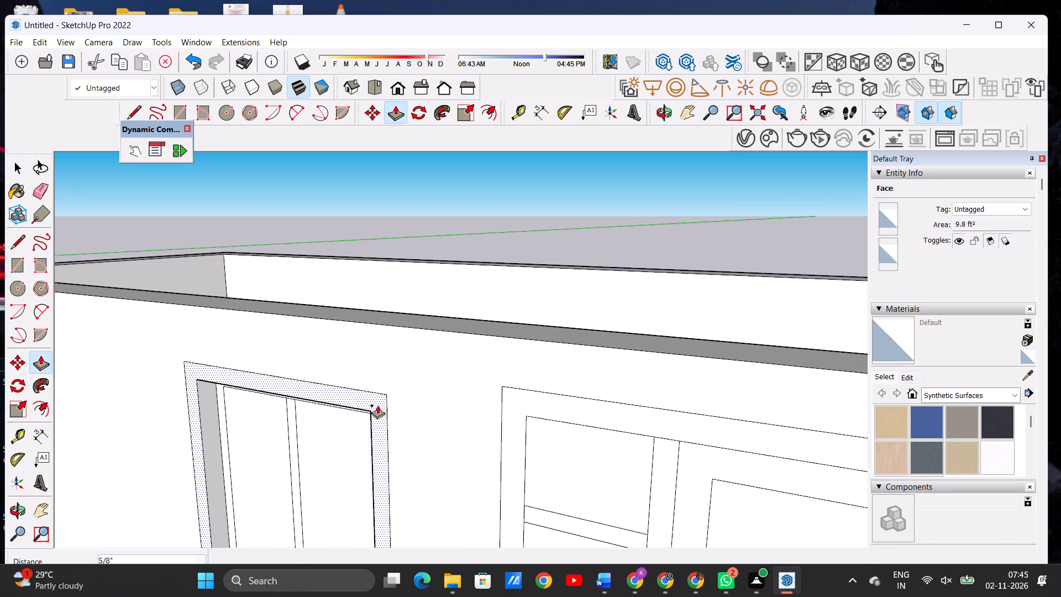
scroll(386, 396, "down", 8)
scroll(388, 388, "up", 1)
scroll(388, 390, "down", 3)
scroll(380, 402, "up", 2)
scroll(380, 402, "down", 1)
scroll(380, 402, "up", 1)
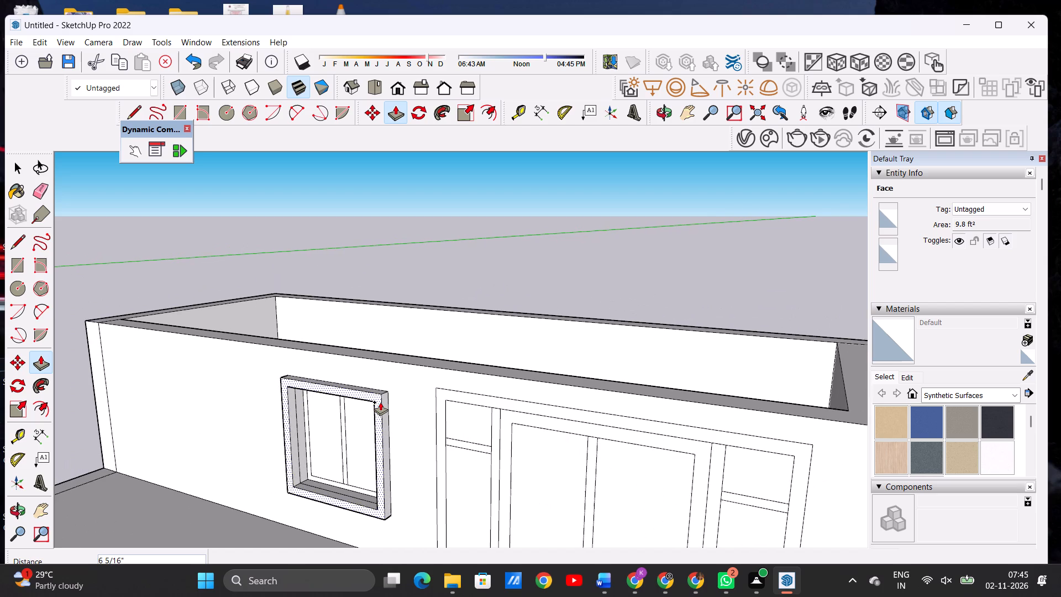
scroll(380, 402, "up", 5)
scroll(380, 402, "down", 1)
scroll(380, 402, "up", 8)
scroll(380, 402, "down", 1)
scroll(380, 402, "up", 2)
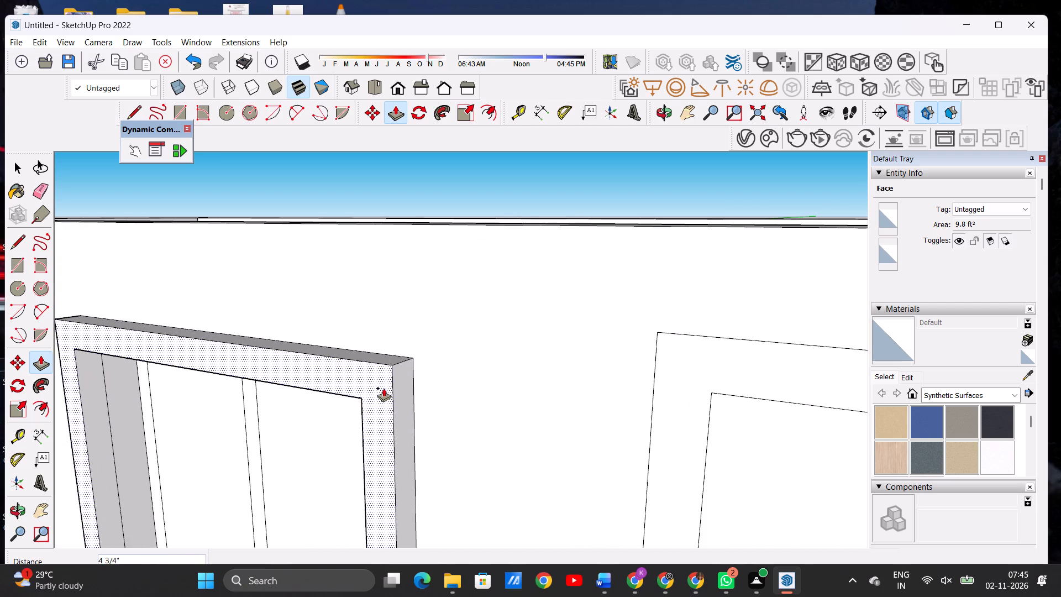
left_click(387, 386)
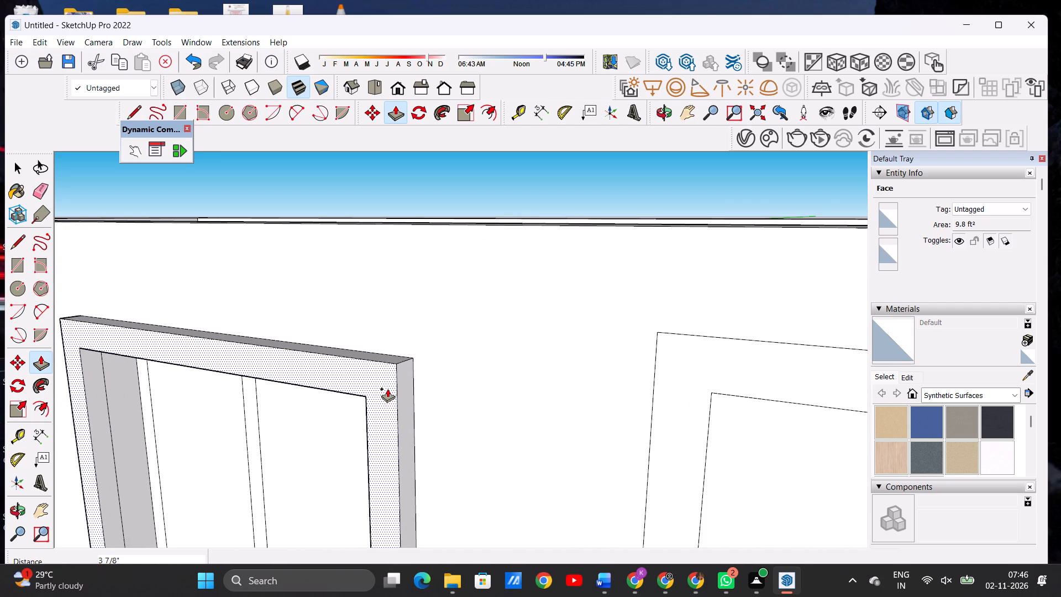
key("space")
Examine the whole building from the front and from above, including the room, window, framed opening and outer walls.
scroll(384, 409, "down", 13)
scroll(382, 399, "up", 1)
scroll(382, 399, "down", 3)
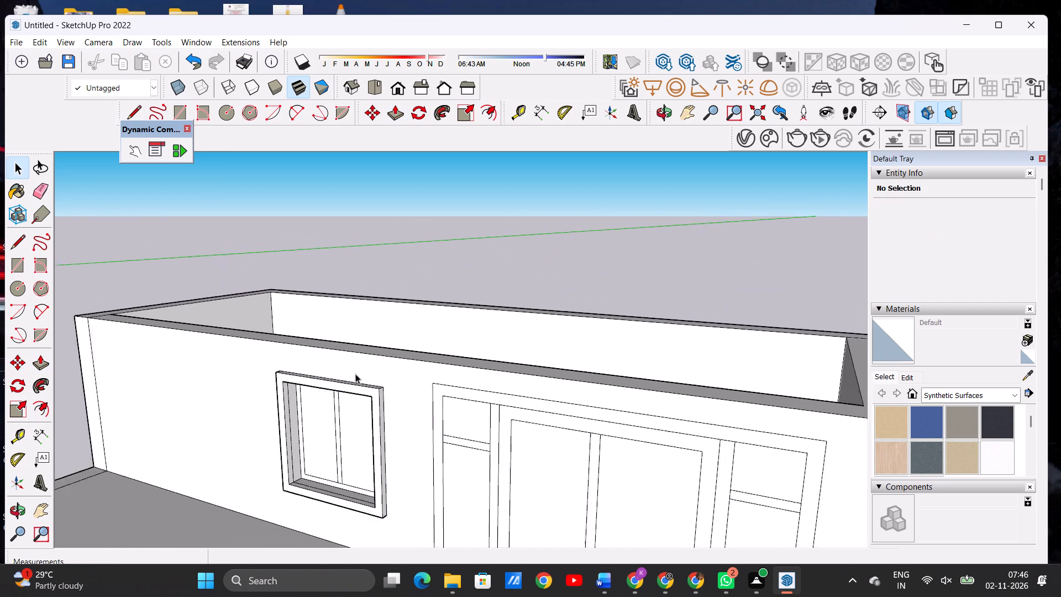
scroll(355, 374, "down", 12)
middle_click_drag(350, 417, 513, 379)
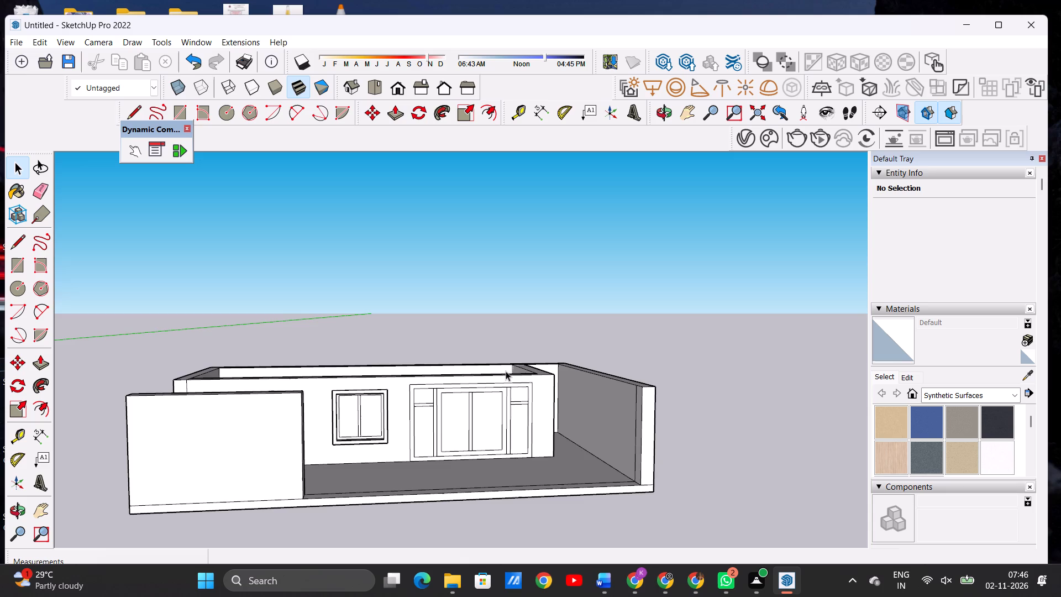
middle_click(501, 364)
middle_click_drag(503, 436, 491, 403)
middle_click_drag(491, 403, 490, 411)
scroll(457, 442, "down", 1)
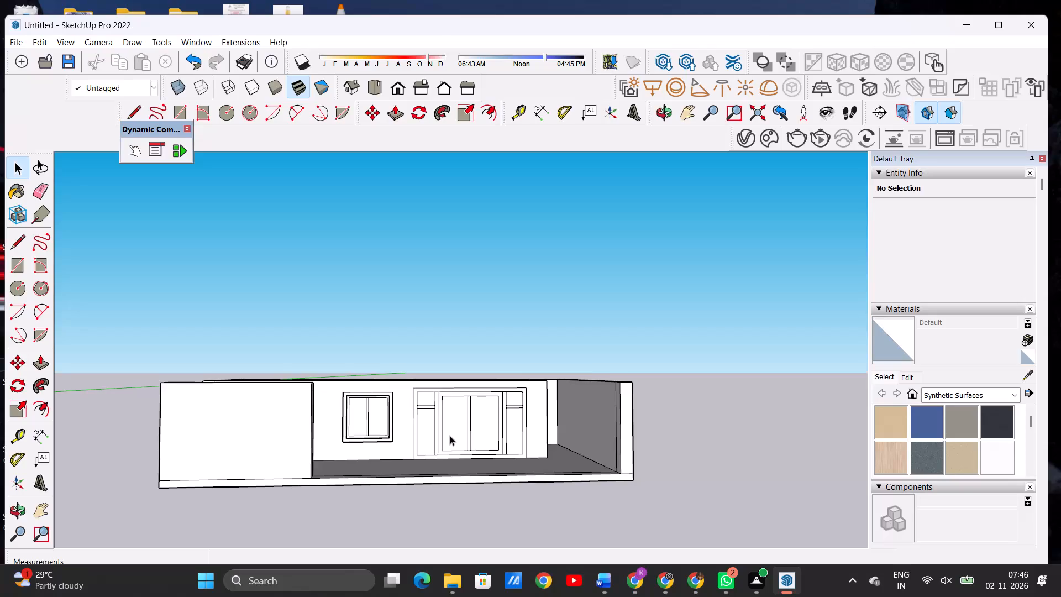
scroll(452, 428, "down", 5)
middle_click_drag(465, 401, 455, 484)
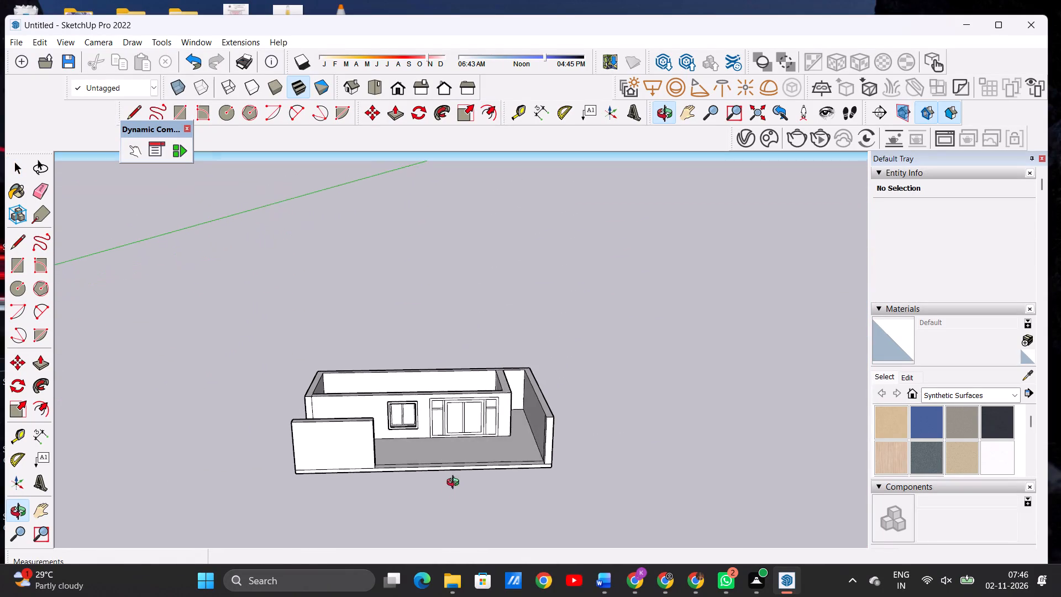
middle_click_drag(455, 484, 446, 499)
middle_click(446, 499)
scroll(532, 362, "up", 7)
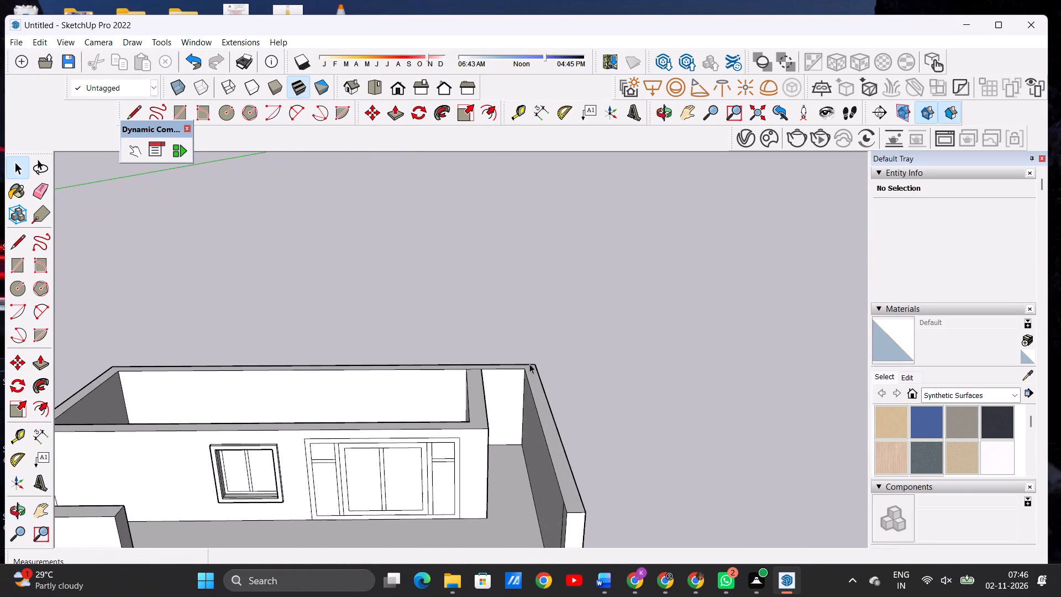
scroll(529, 364, "down", 3)
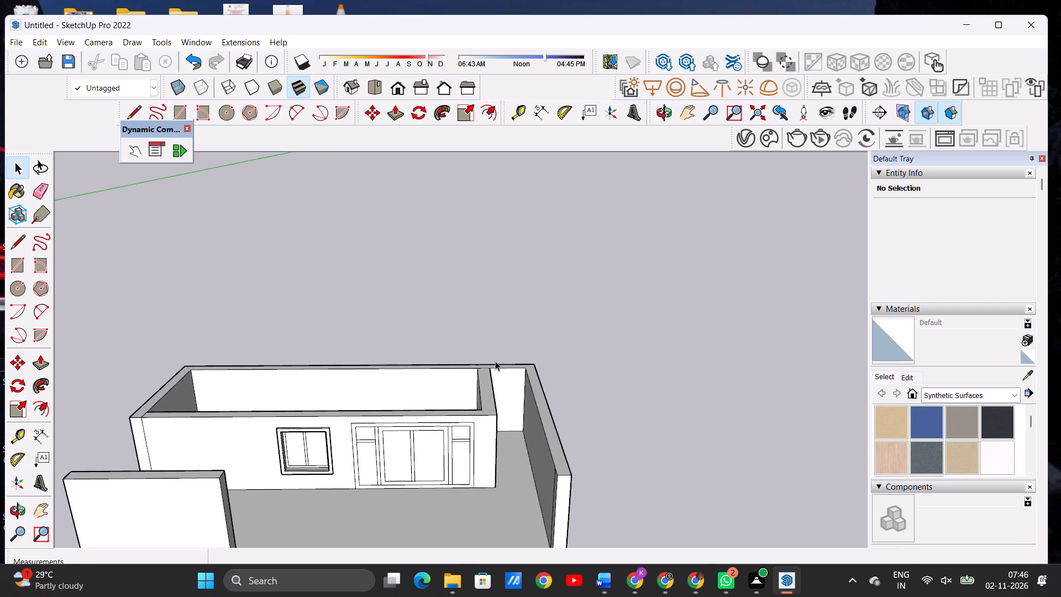
scroll(479, 363, "down", 6)
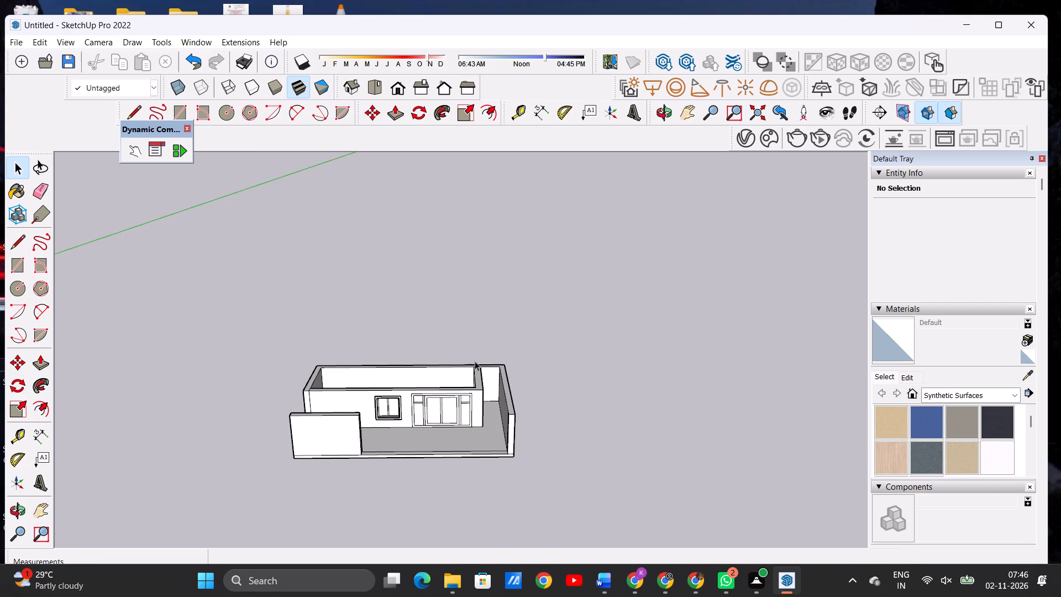
scroll(489, 385, "down", 3)
scroll(513, 422, "up", 4)
scroll(514, 428, "down", 1)
scroll(514, 428, "up", 1)
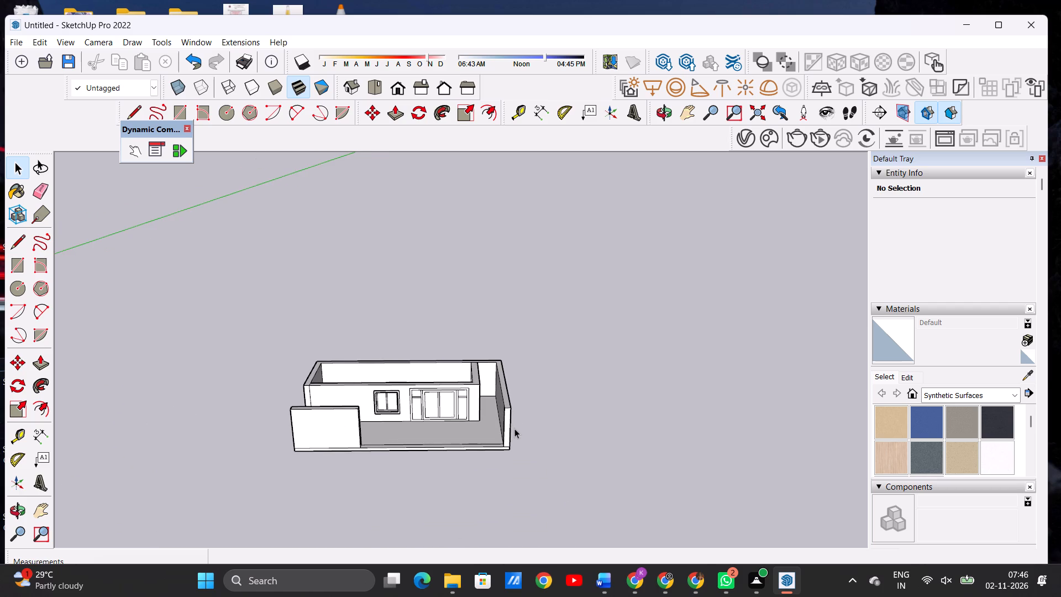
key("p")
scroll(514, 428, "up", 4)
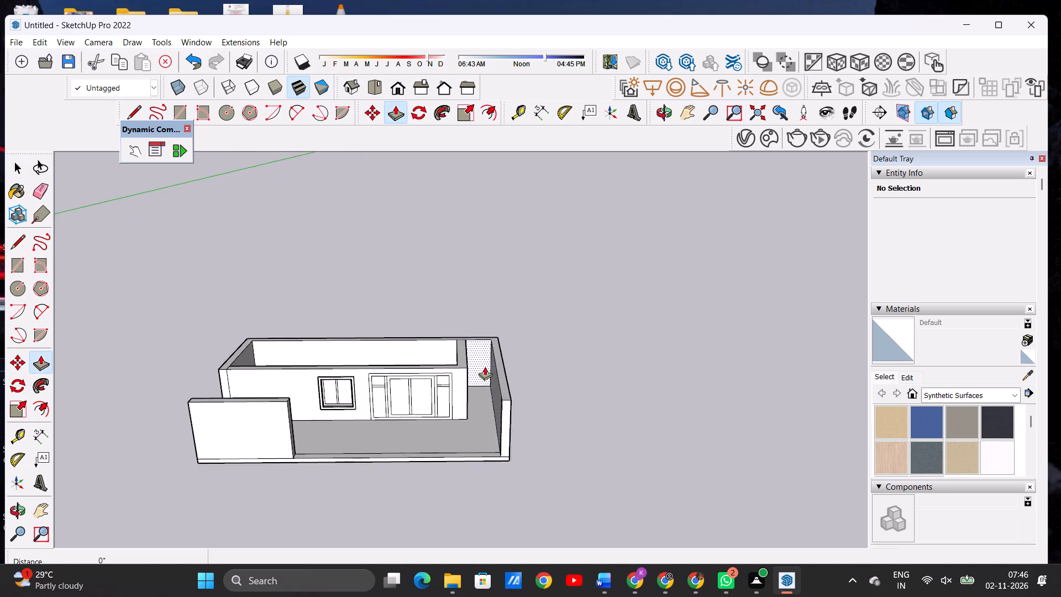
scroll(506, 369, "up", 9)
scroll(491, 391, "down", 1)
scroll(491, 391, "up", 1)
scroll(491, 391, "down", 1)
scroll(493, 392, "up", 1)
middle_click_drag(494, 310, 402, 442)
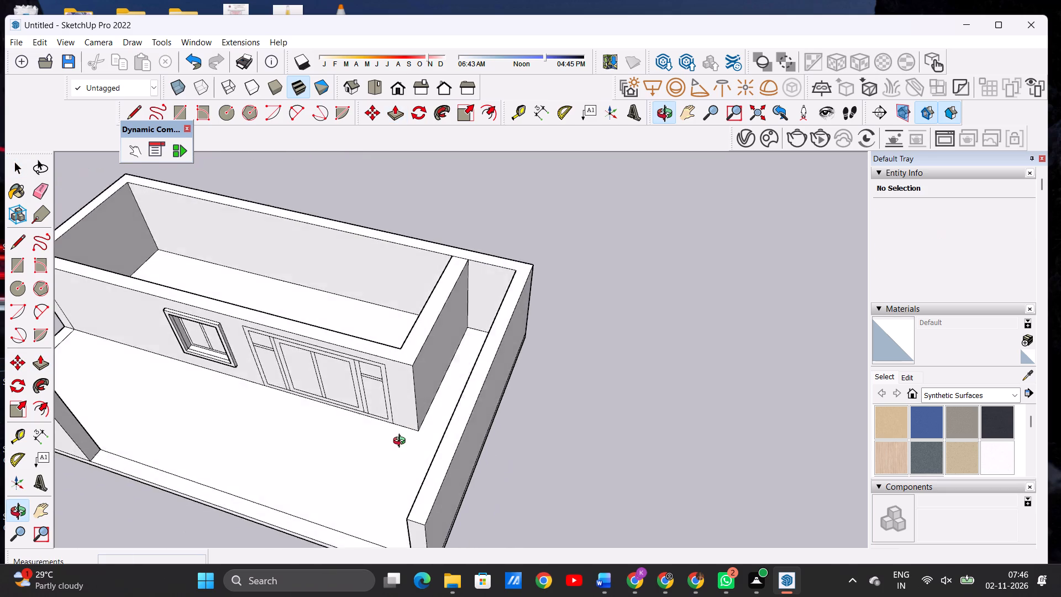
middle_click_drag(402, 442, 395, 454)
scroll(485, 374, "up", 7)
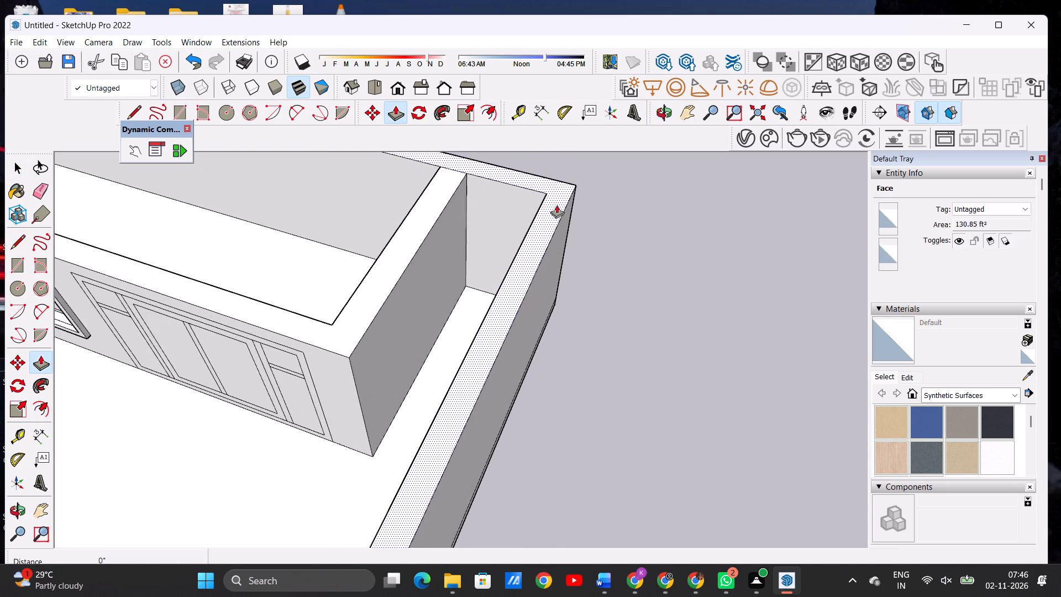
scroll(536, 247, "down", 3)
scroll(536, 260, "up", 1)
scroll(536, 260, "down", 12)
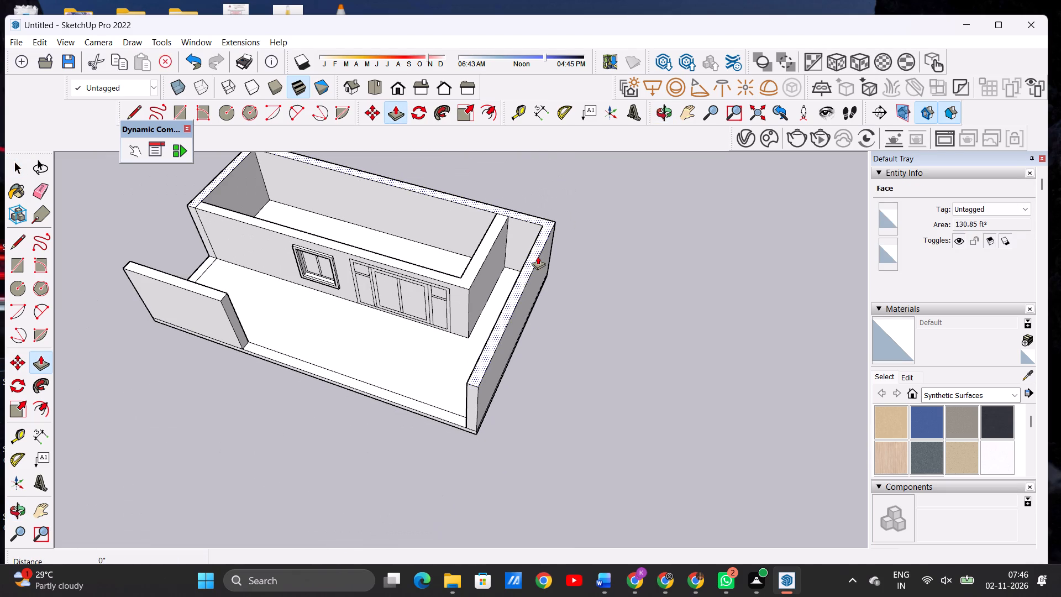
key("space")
Draw a line about 1' 5" long across the rear wall's top from the partition corner to the outer edge, splitting the top face.
type("L")
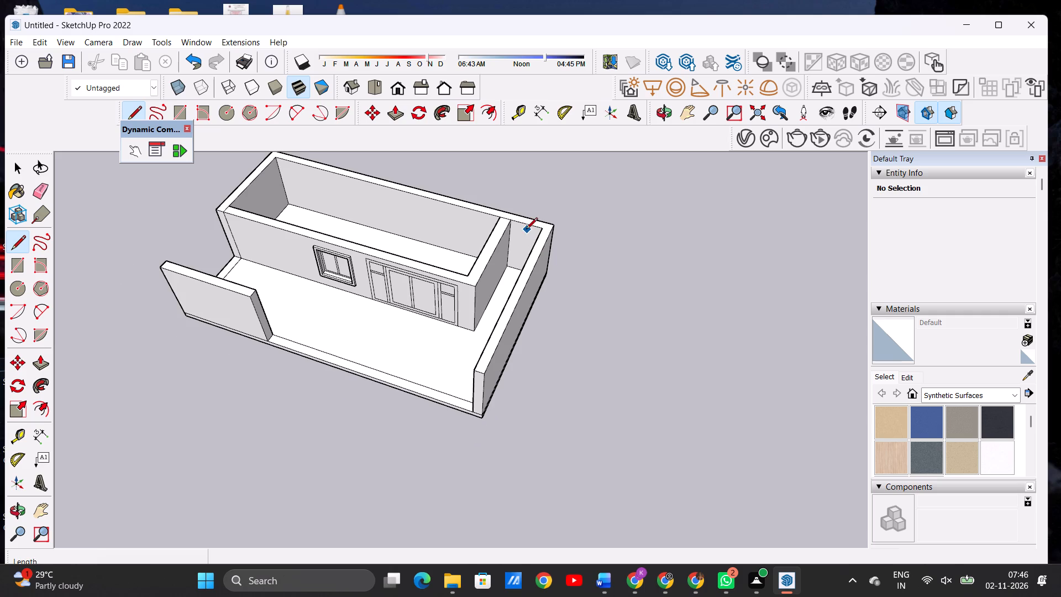
scroll(523, 225, "up", 2)
scroll(517, 223, "down", 1)
scroll(515, 224, "up", 15)
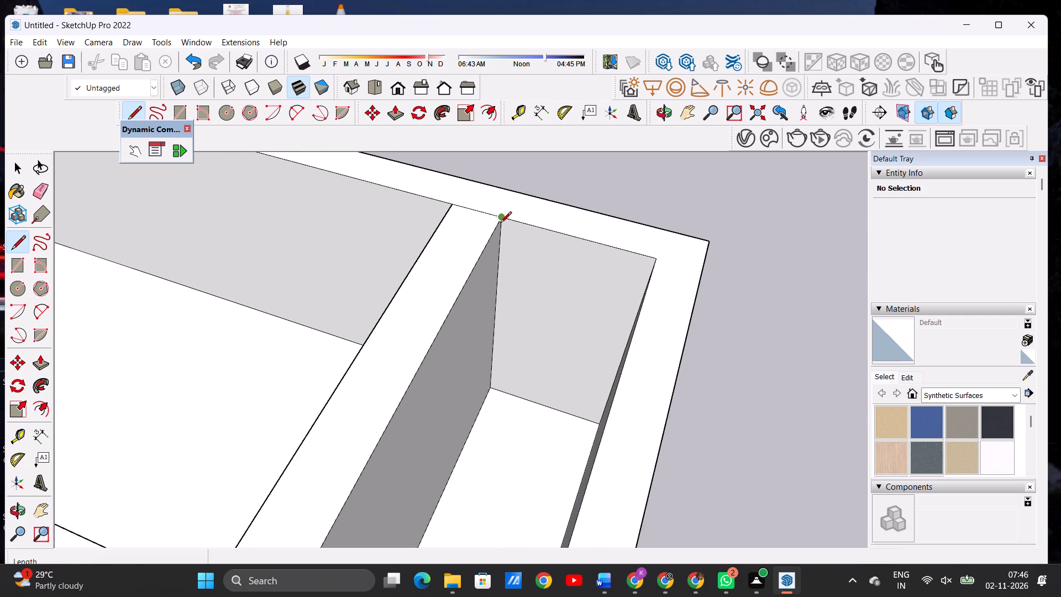
left_click(652, 256)
left_click(506, 223)
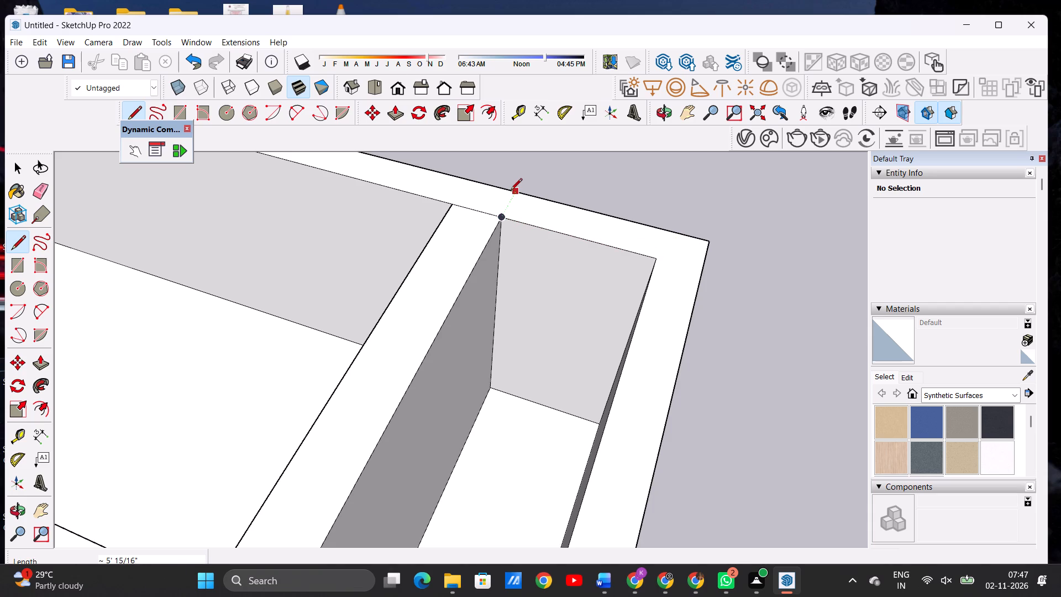
left_click(511, 191)
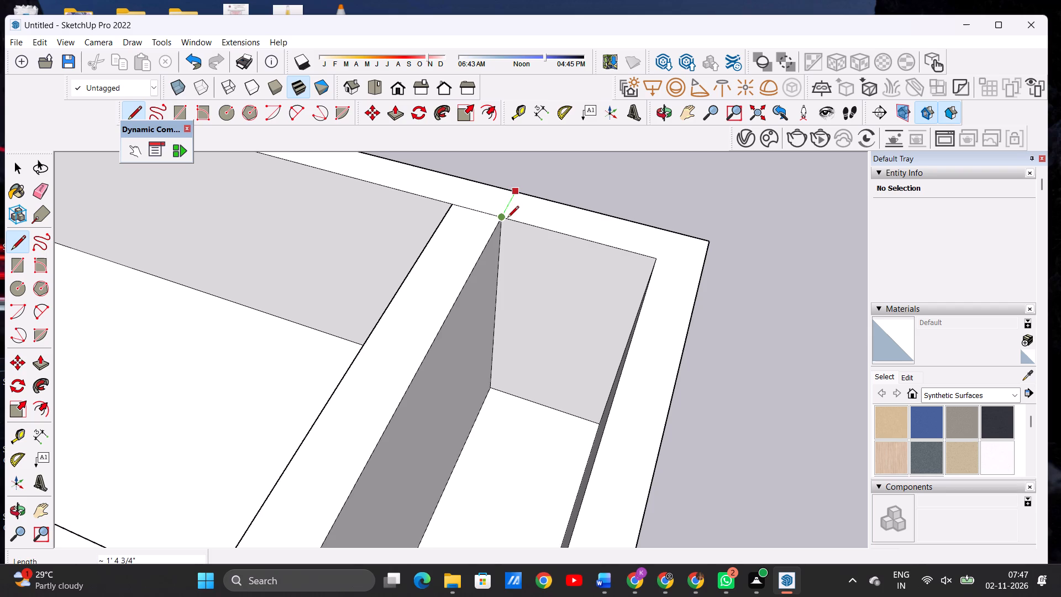
left_click(507, 218)
key("space")
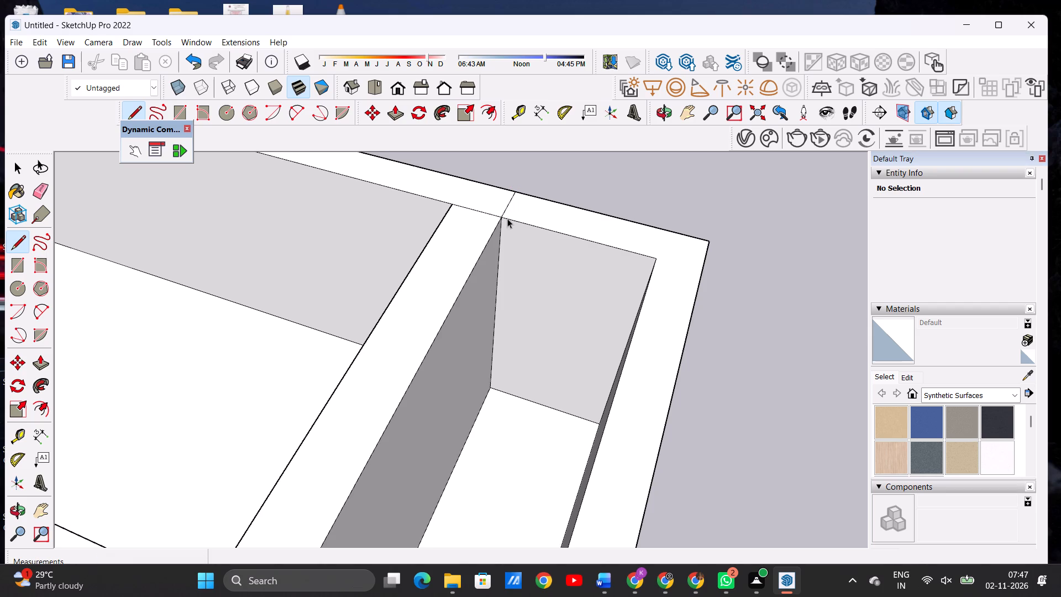
Push the L-shaped top face of the outer wall beyond the partition down by about 2' 10".
key("p")
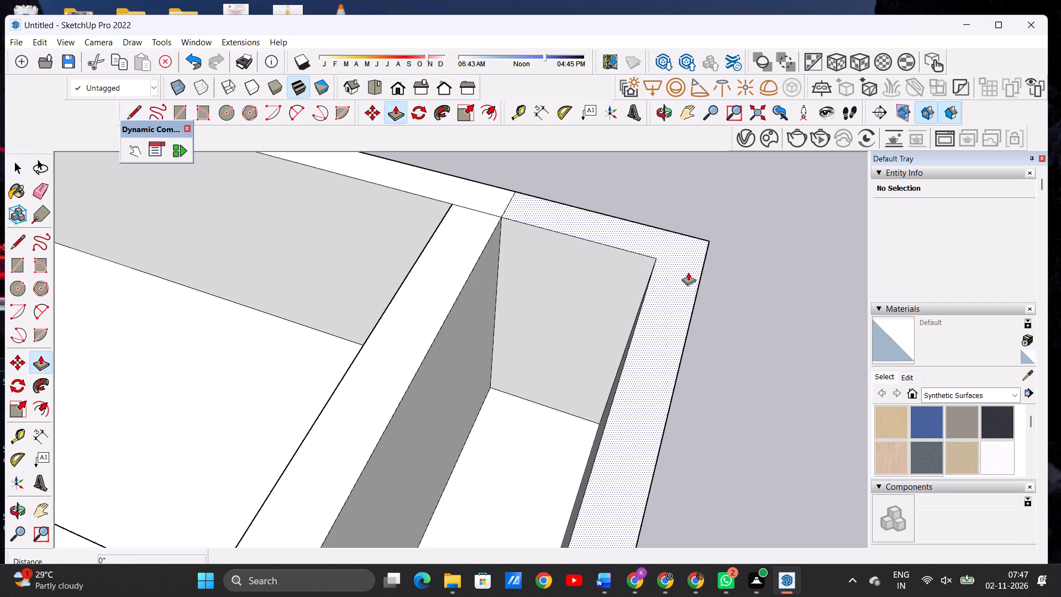
left_click(680, 276)
scroll(648, 342, "down", 13)
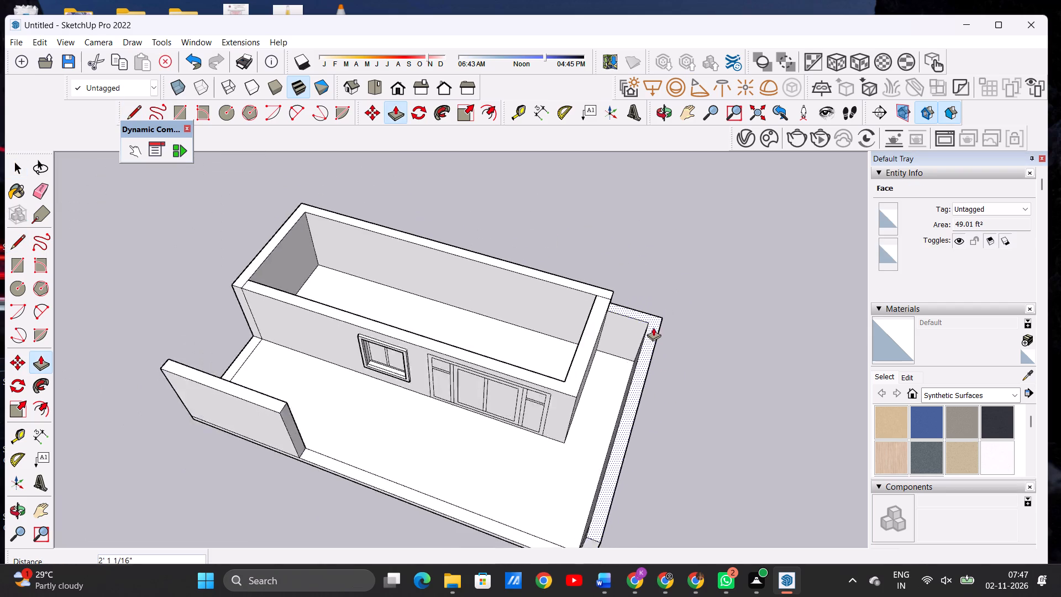
scroll(653, 327, "down", 10)
left_click(654, 328)
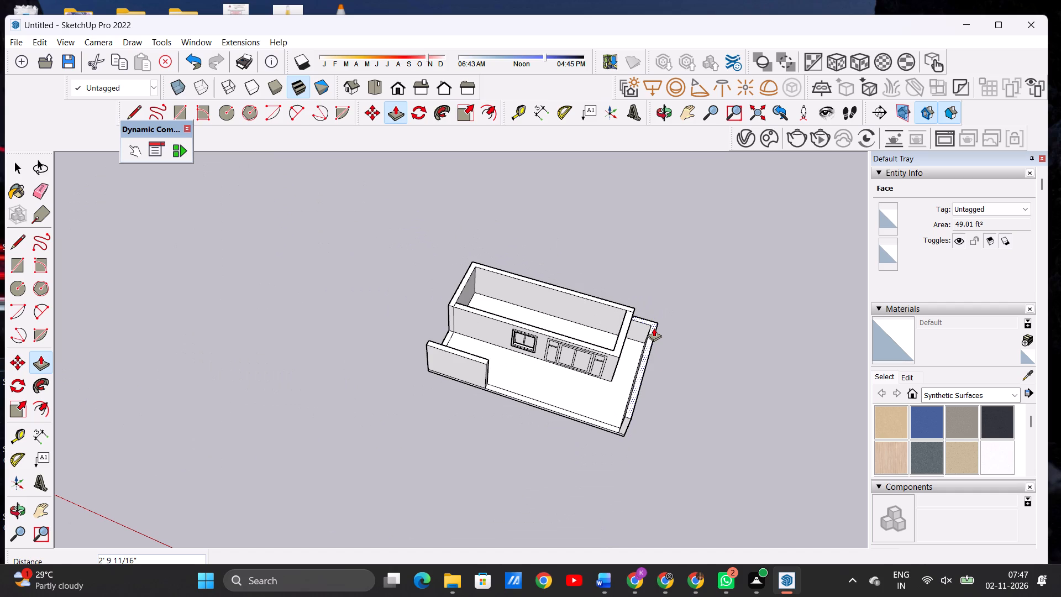
key("space")
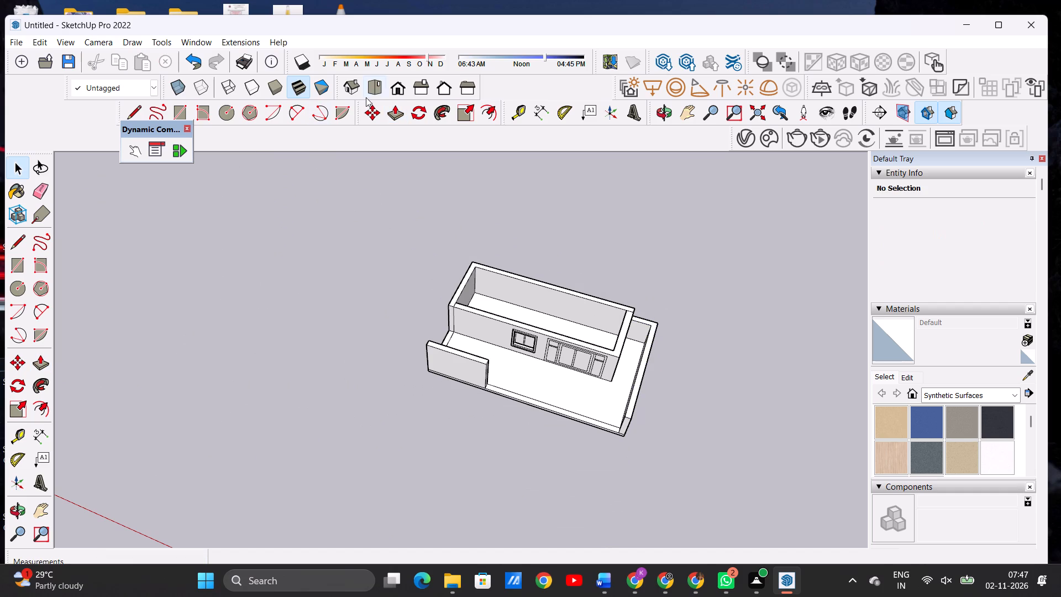
Lower the top of the same L-shaped outer wall section by about another 2' 1" and view it from the front.
left_click(397, 91)
scroll(334, 384, "down", 2)
scroll(518, 378, "up", 13)
middle_click_drag(533, 432, 533, 447)
middle_click_drag(533, 418, 533, 495)
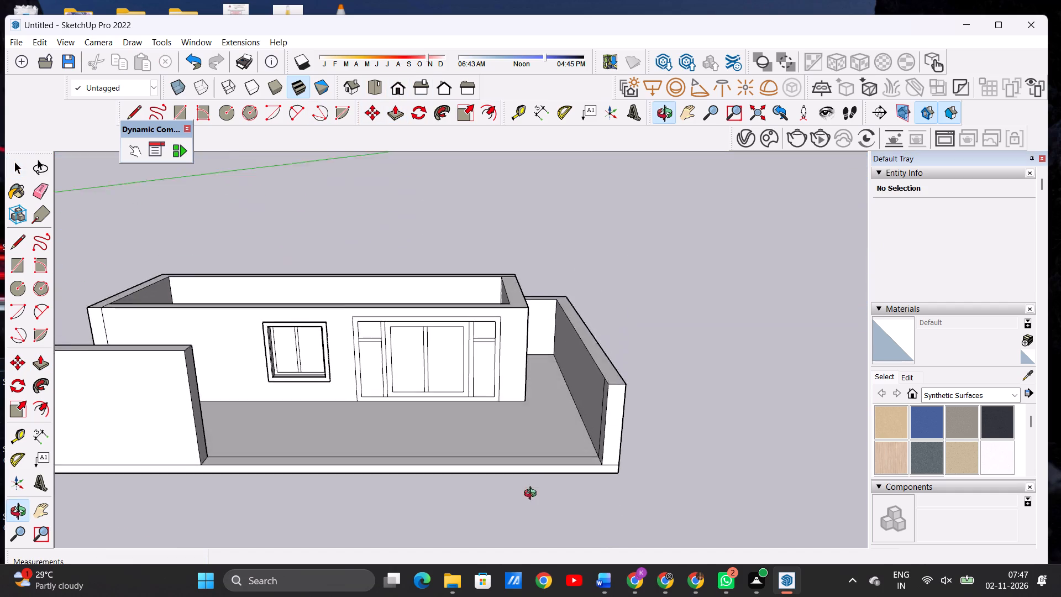
middle_click_drag(533, 495, 530, 526)
scroll(612, 422, "up", 7)
key("p")
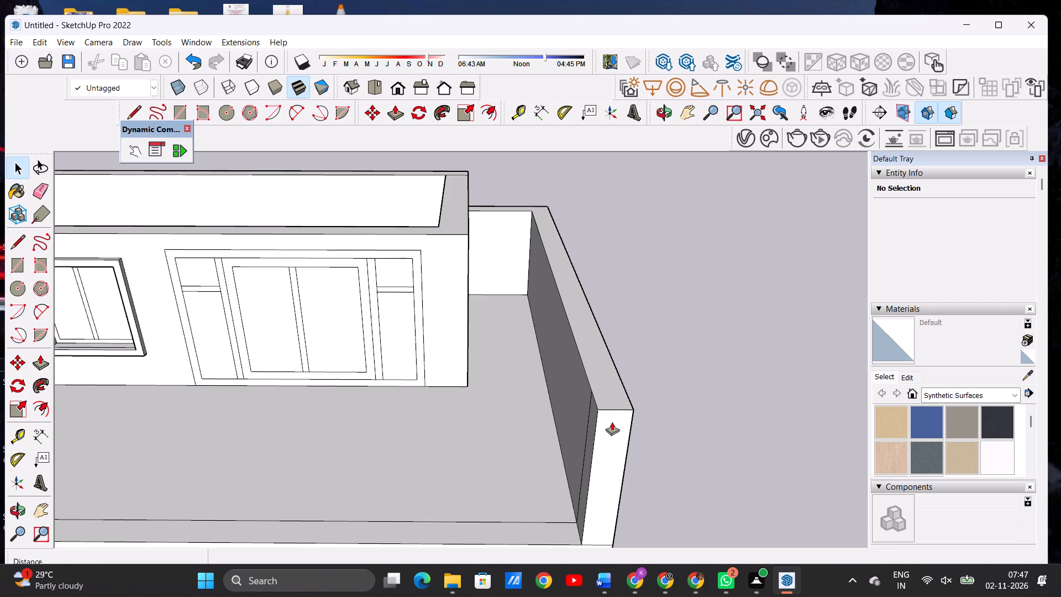
left_click(611, 394)
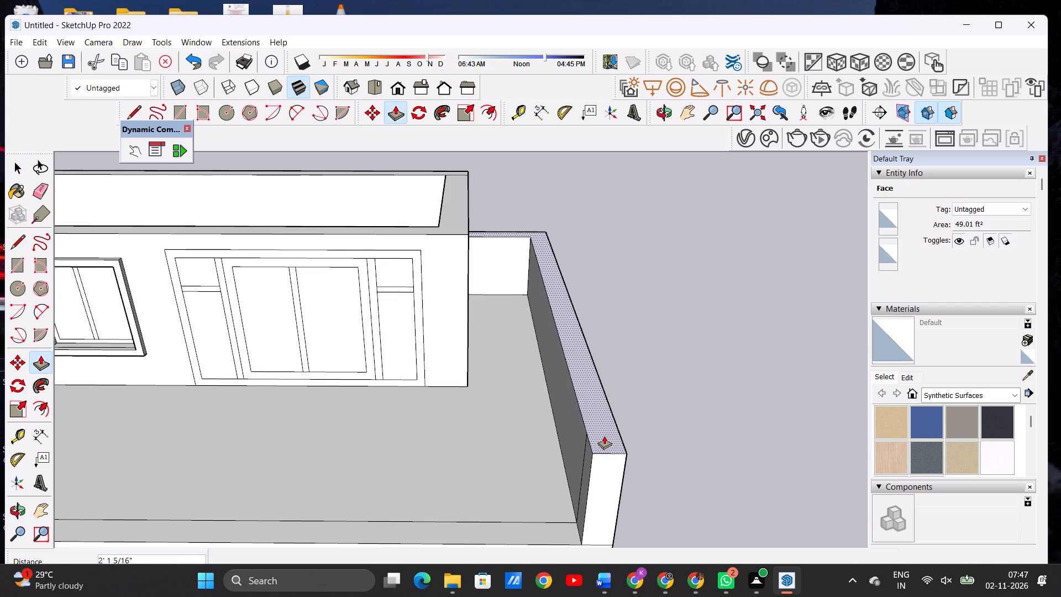
left_click(605, 437)
key("space")
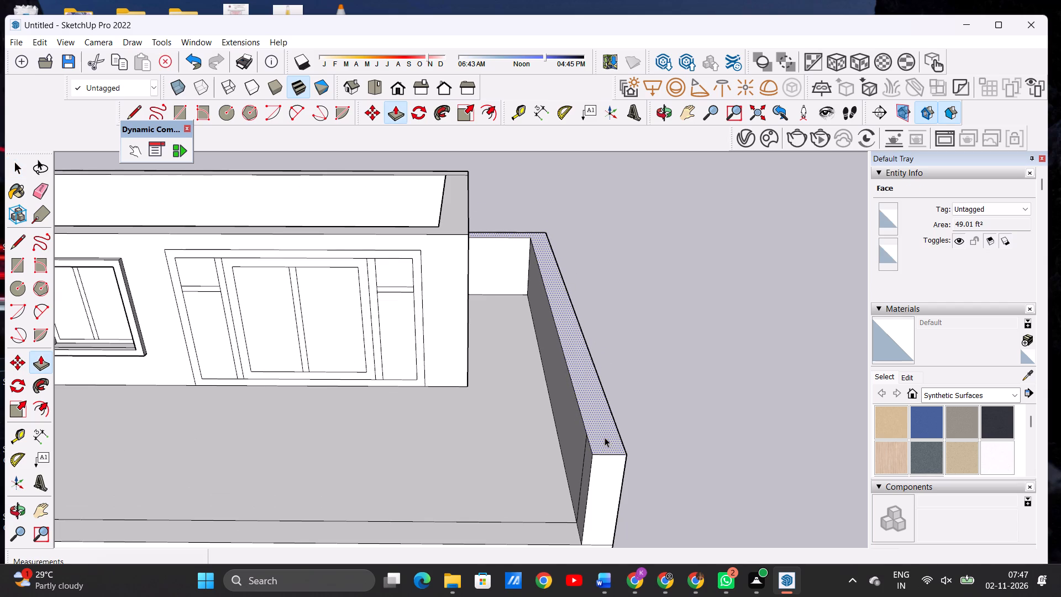
left_click(392, 83)
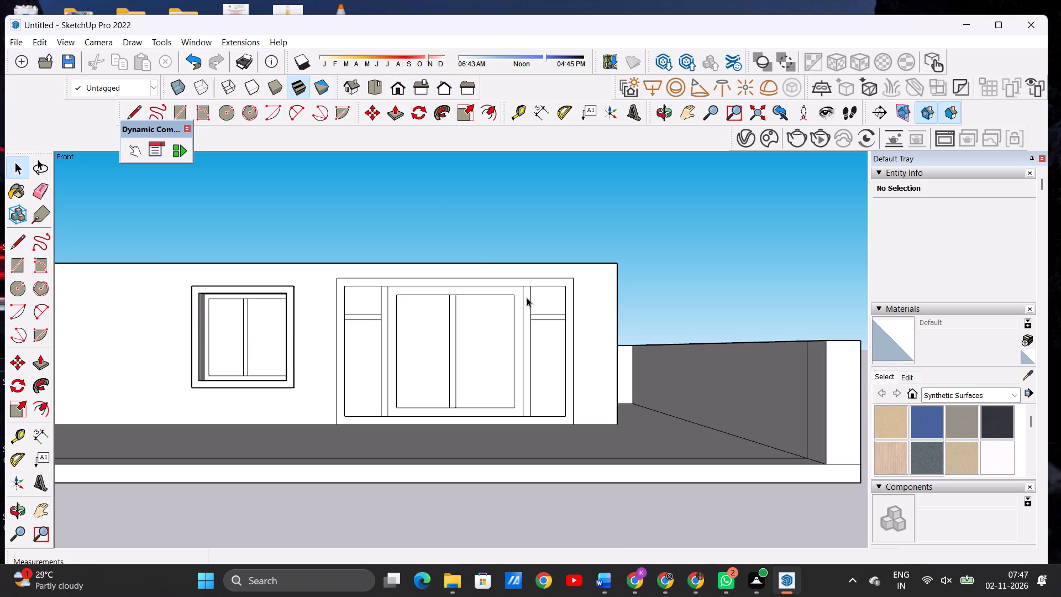
Examine the whole building from the front and from above, including the front wall, window and lowered side wall.
scroll(533, 344, "down", 8)
middle_click_drag(495, 359, 497, 391)
middle_click_drag(497, 395, 497, 422)
scroll(382, 376, "down", 6)
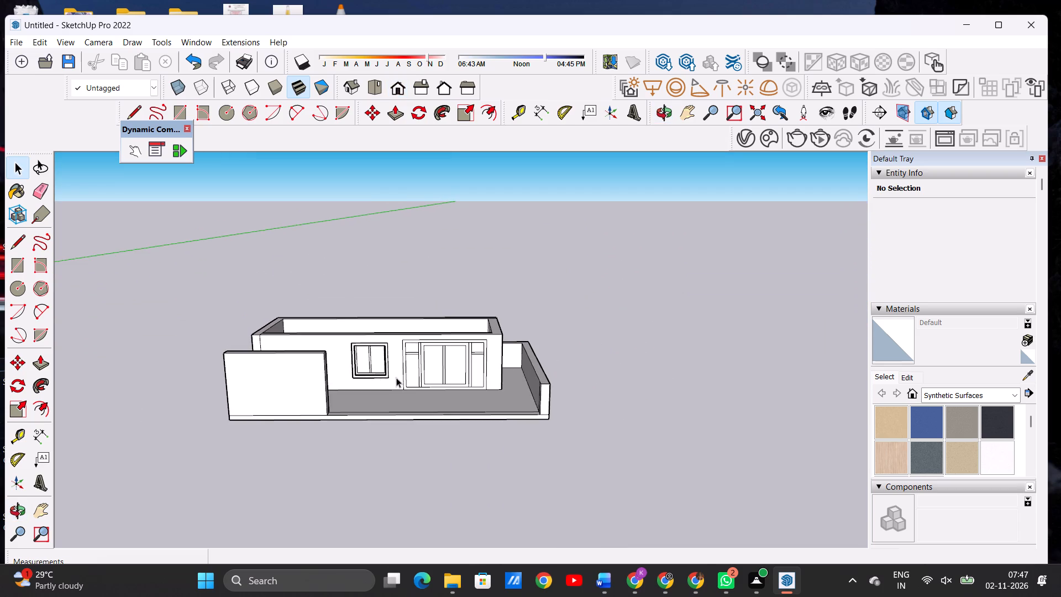
middle_click_drag(409, 383, 413, 379)
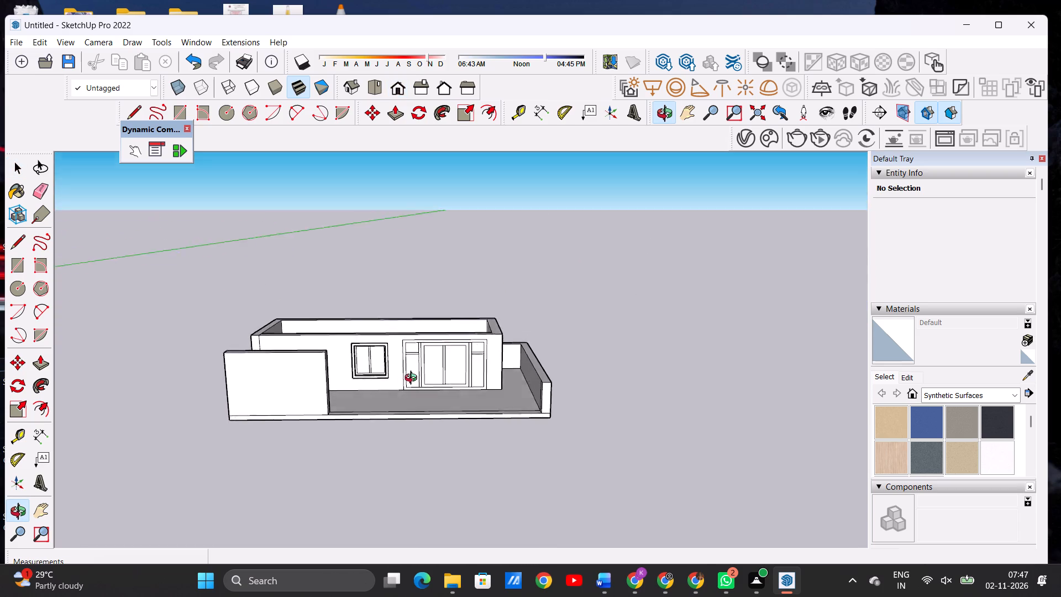
middle_click_drag(413, 379, 412, 352)
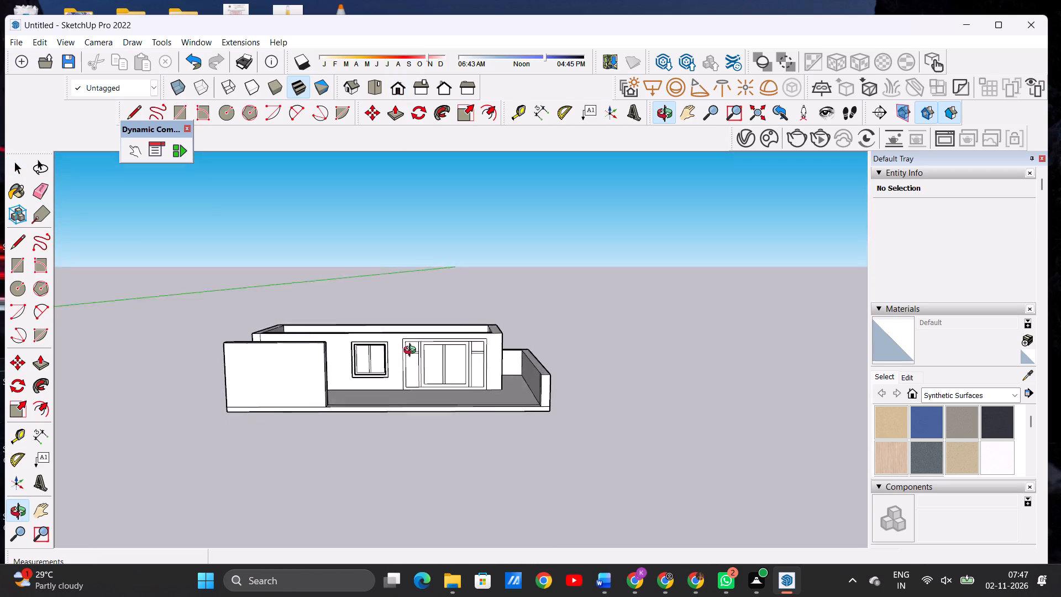
middle_click_drag(412, 352, 417, 343)
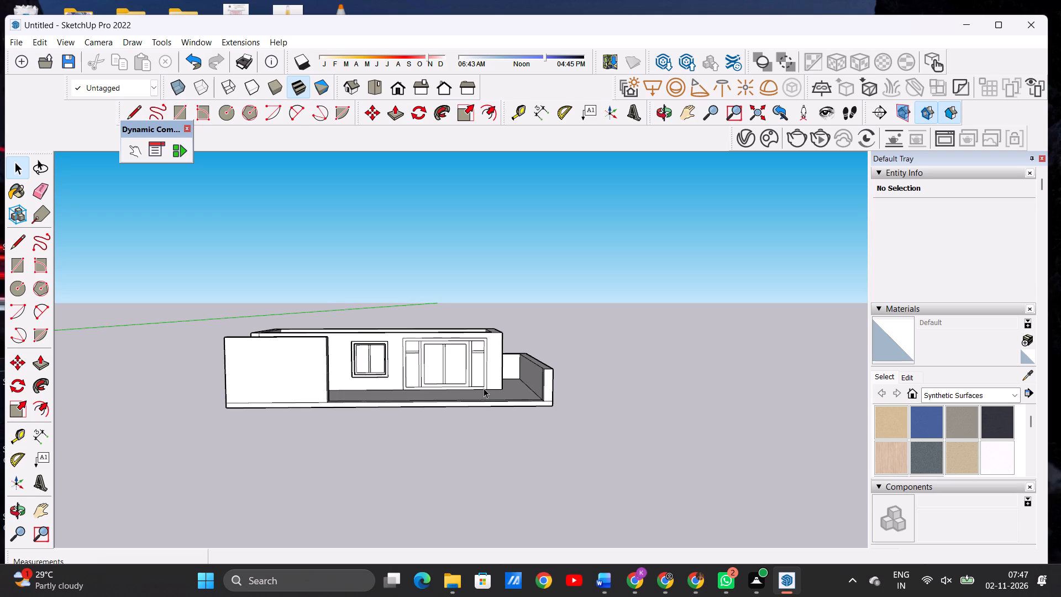
middle_click_drag(316, 365, 251, 434)
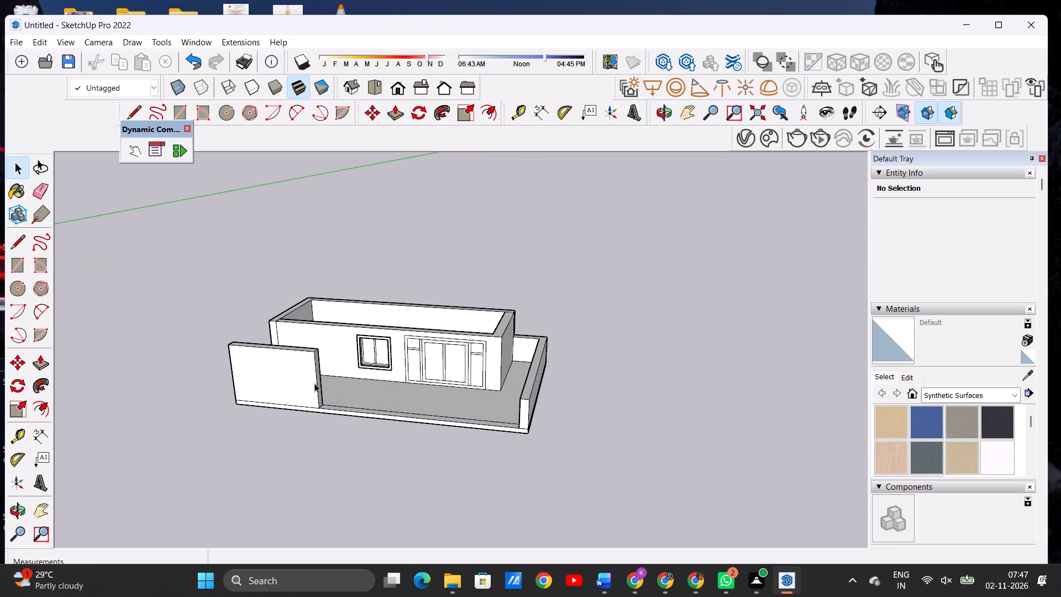
middle_click_drag(304, 409, 423, 328)
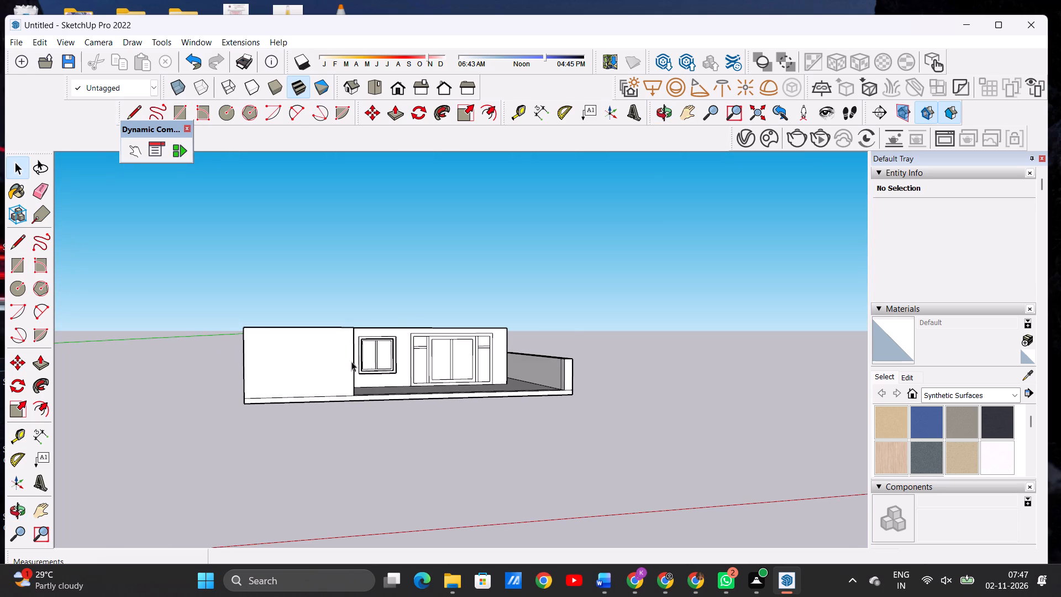
middle_click_drag(407, 412, 354, 418)
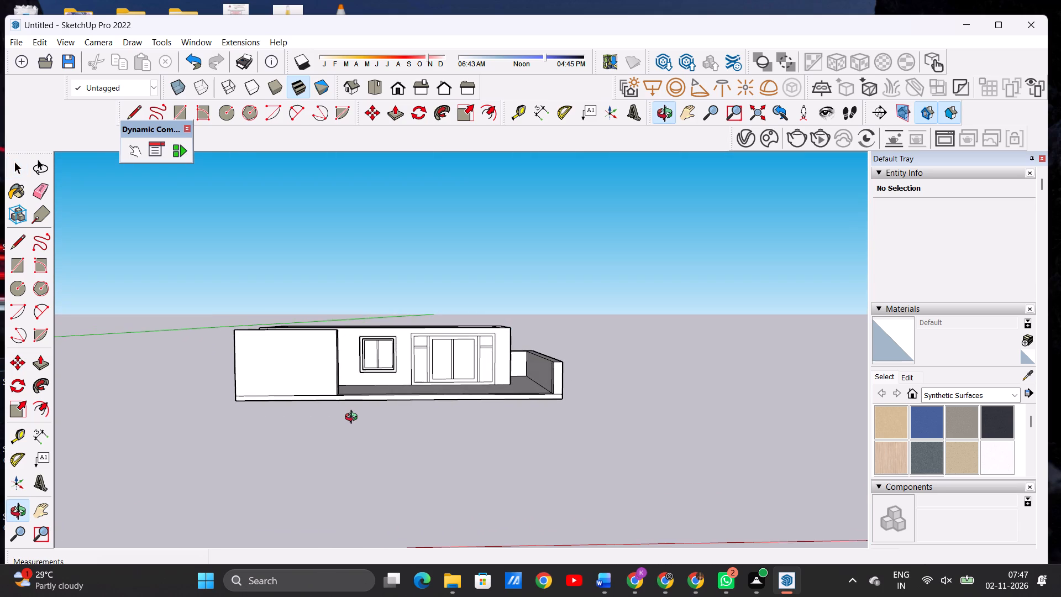
middle_click_drag(354, 418, 356, 413)
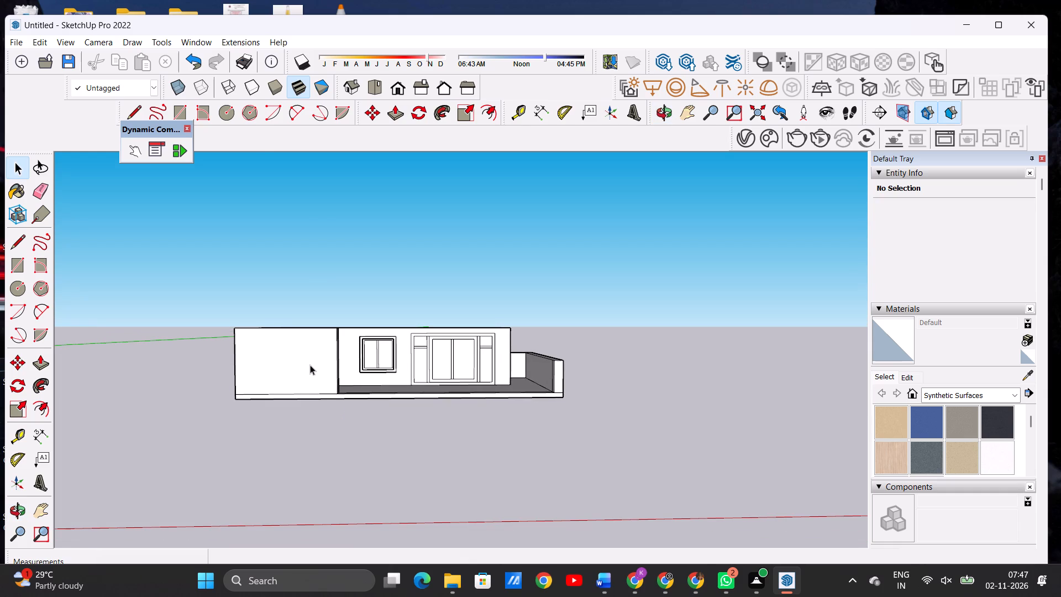
scroll(319, 343, "up", 1)
scroll(319, 342, "down", 1)
scroll(319, 342, "up", 2)
scroll(319, 342, "down", 1)
scroll(338, 335, "up", 3)
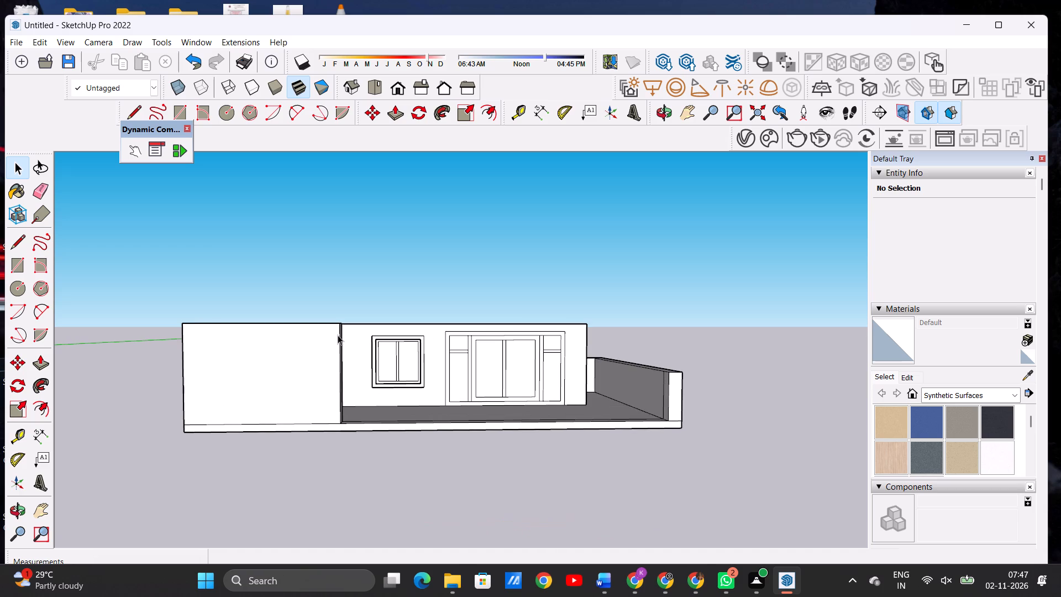
Extend the free end of the short front wall along the slab edge by about 1'.
middle_click_drag(339, 334, 251, 444)
scroll(334, 433, "up", 8)
key("p")
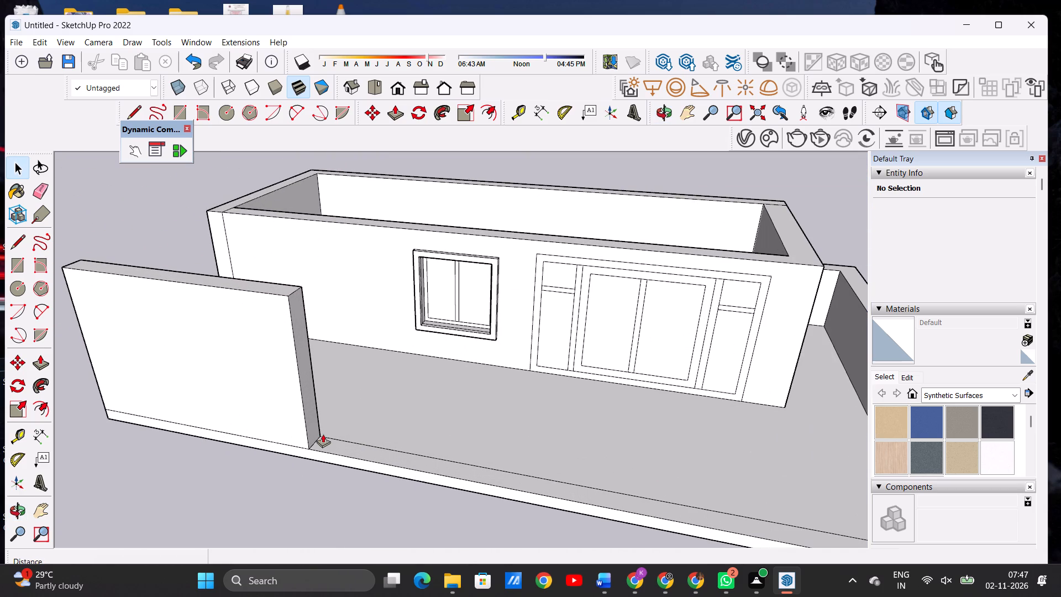
scroll(324, 433, "up", 6)
left_click(308, 435)
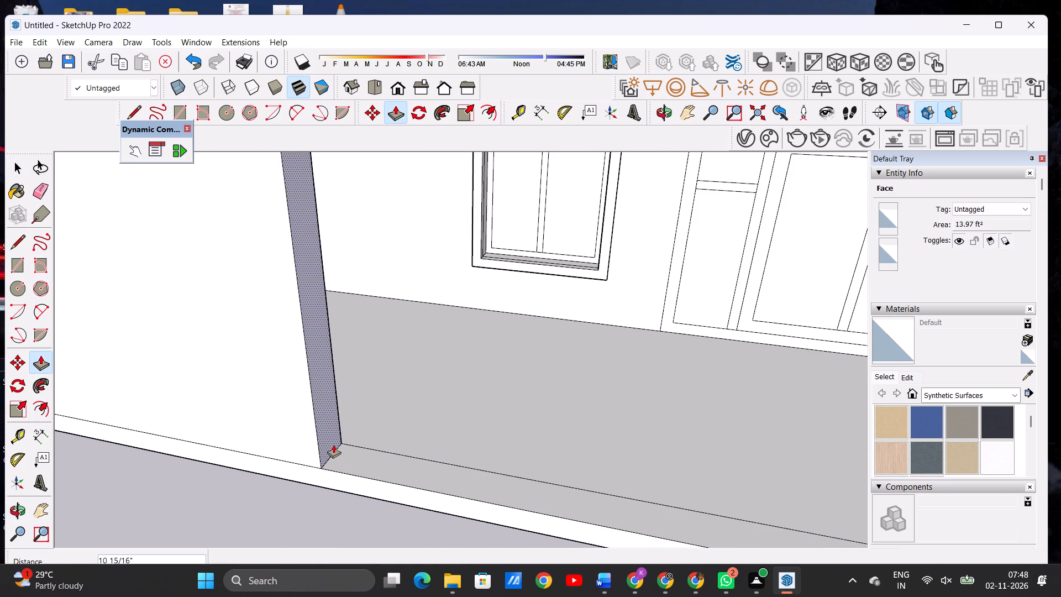
left_click(335, 442)
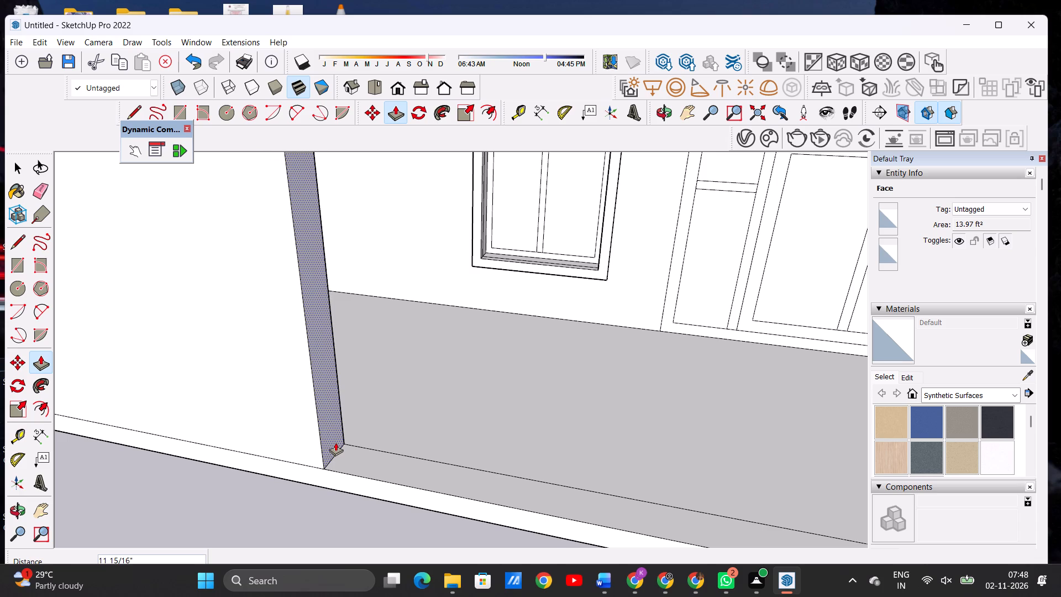
key("space")
Examine the front wall's new length against the window and framed opening from the front.
scroll(343, 445, "down", 17)
middle_click_drag(313, 441, 394, 344)
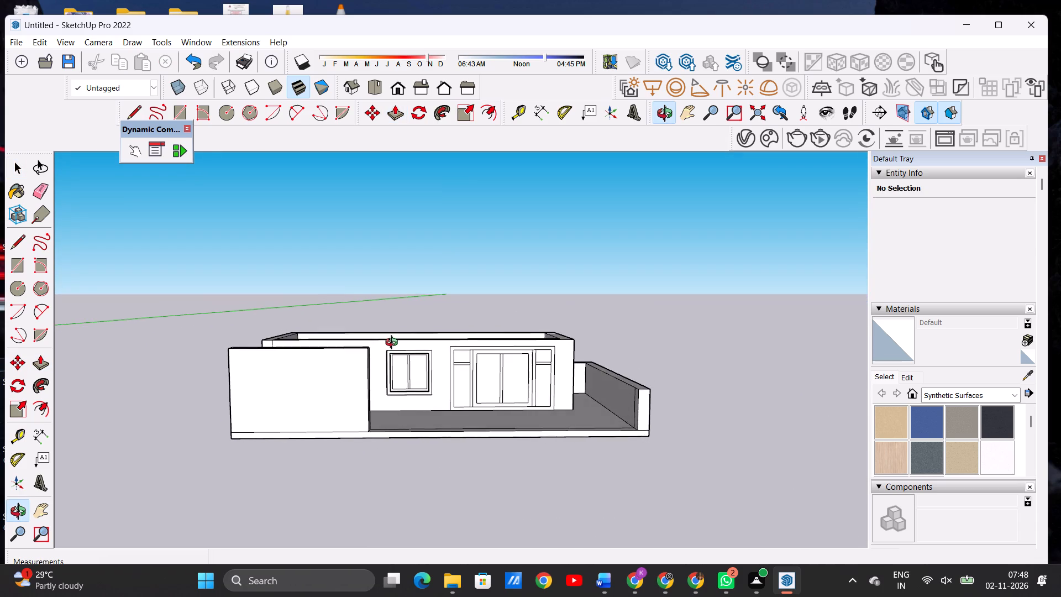
middle_click_drag(394, 344, 395, 336)
scroll(306, 388, "up", 1)
scroll(306, 388, "down", 2)
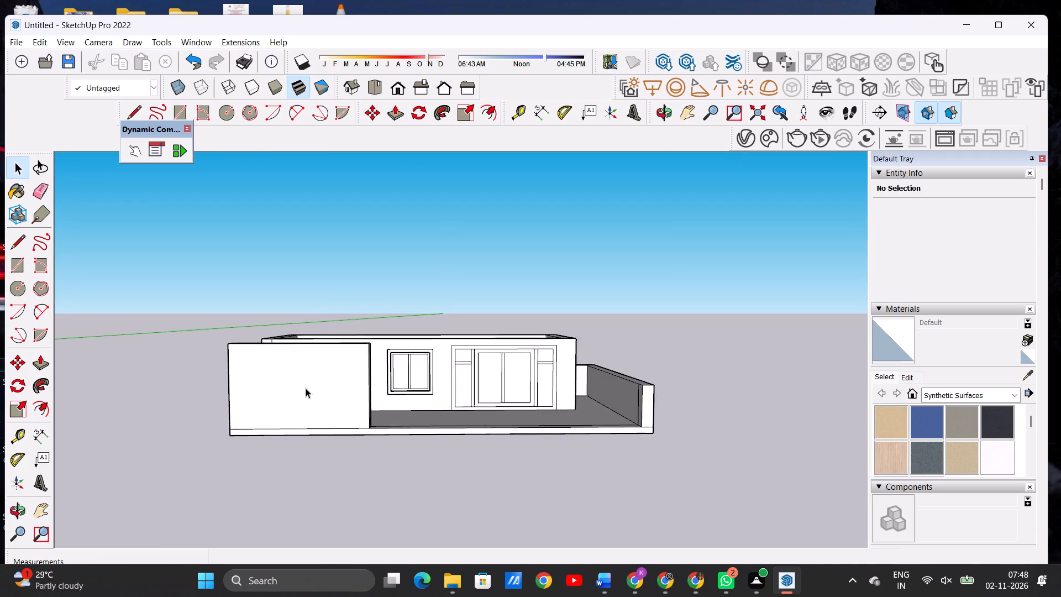
scroll(306, 388, "up", 1)
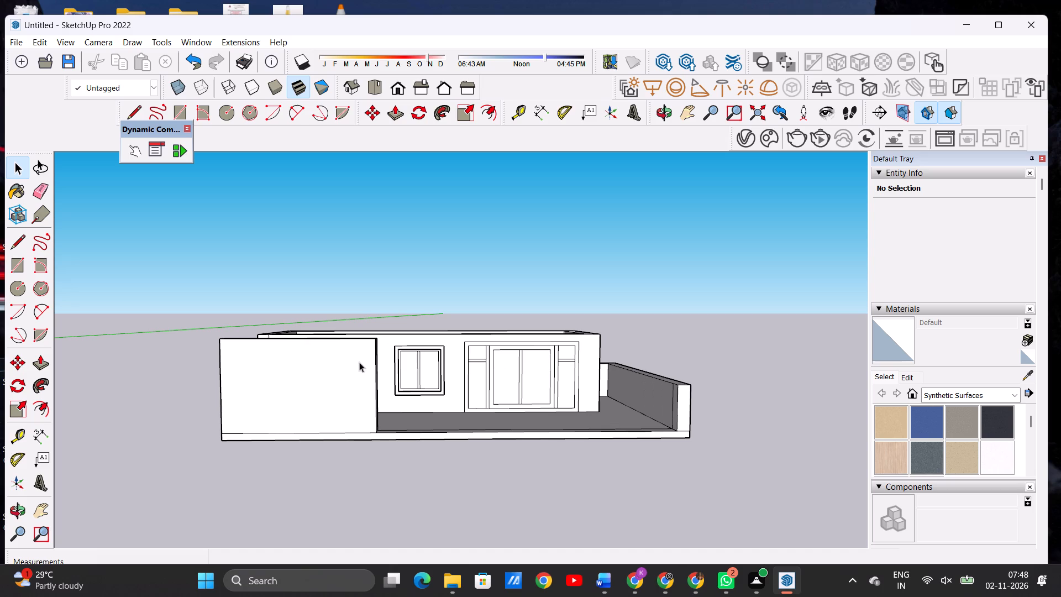
middle_click_drag(327, 386, 344, 374)
middle_click_drag(342, 385, 335, 387)
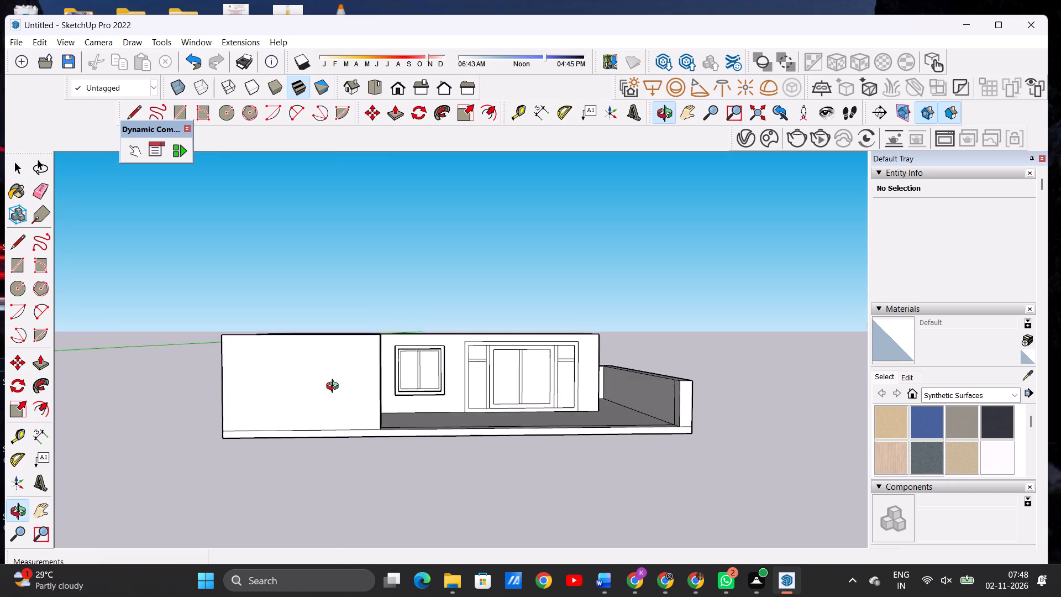
middle_click_drag(335, 387, 335, 387)
scroll(354, 395, "up", 4)
scroll(382, 397, "down", 4)
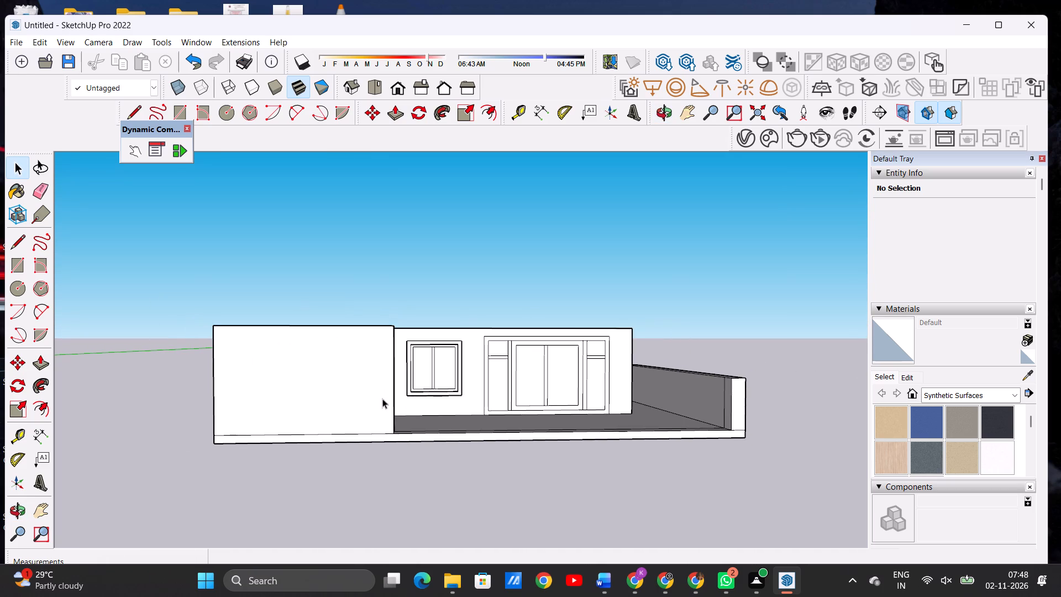
scroll(338, 400, "up", 4)
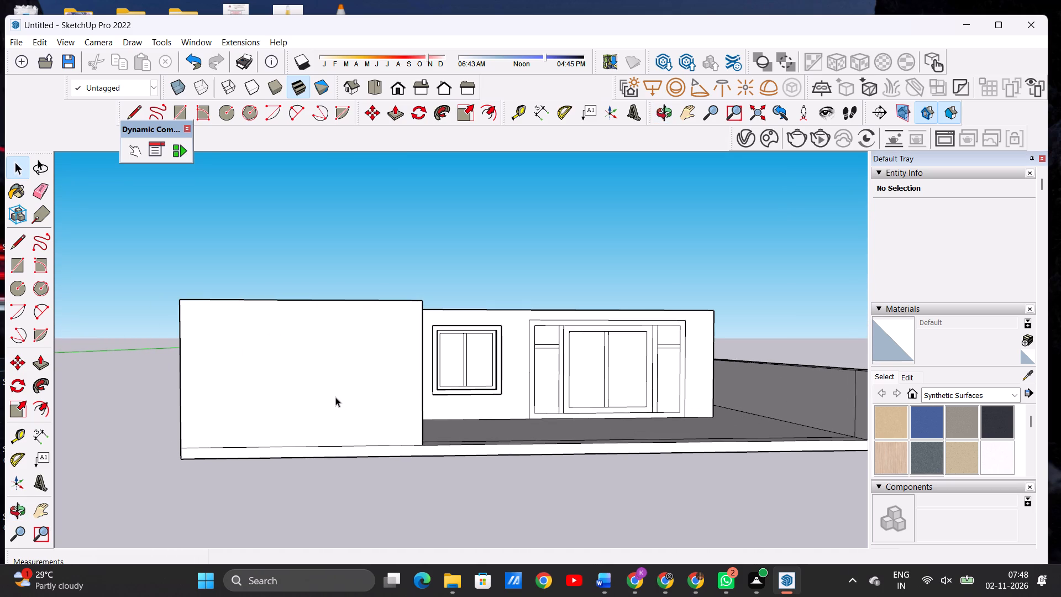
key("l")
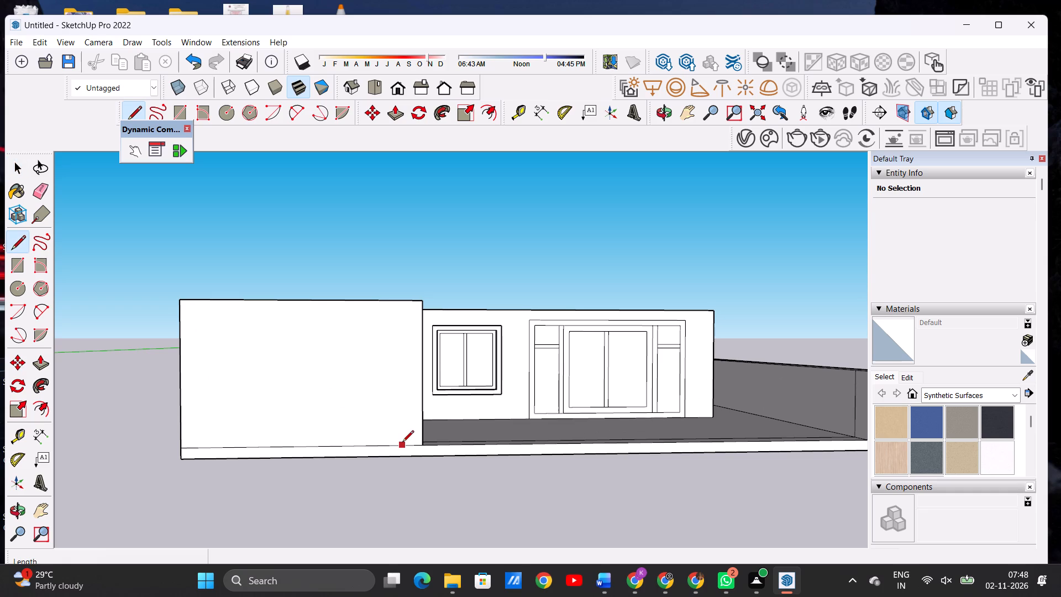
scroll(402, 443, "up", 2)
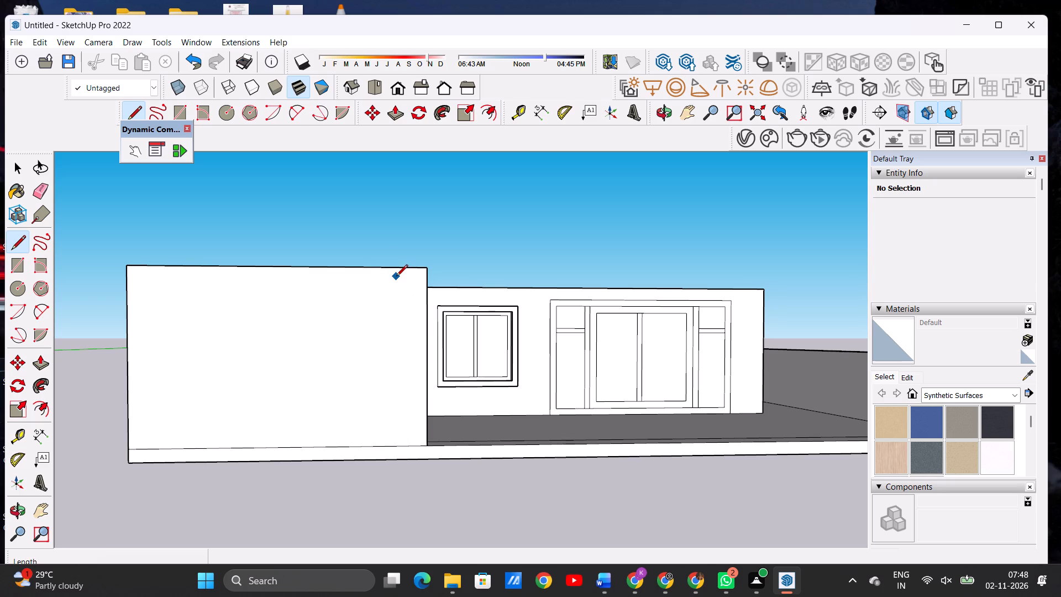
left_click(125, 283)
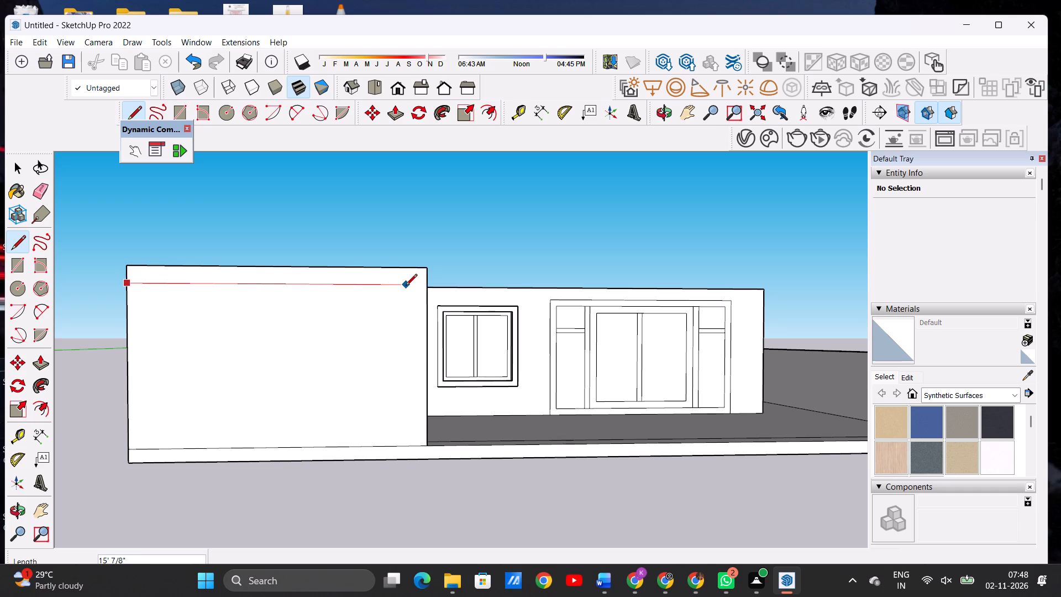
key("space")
Examine the building from above and from the side, including the open-topped room and outer walls.
scroll(392, 391, "down", 11)
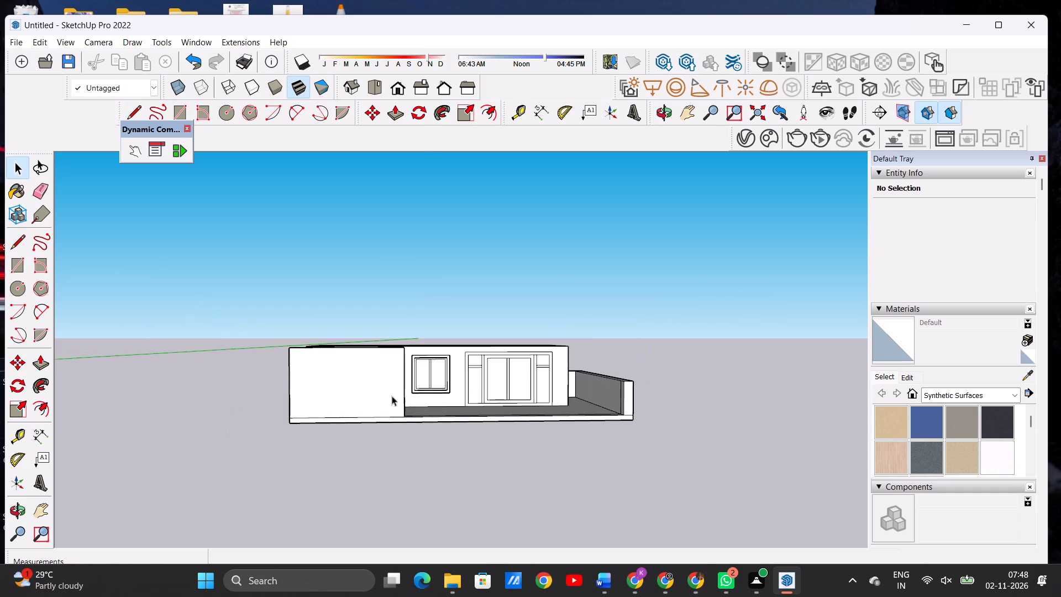
middle_click_drag(480, 379, 472, 453)
middle_click(395, 488)
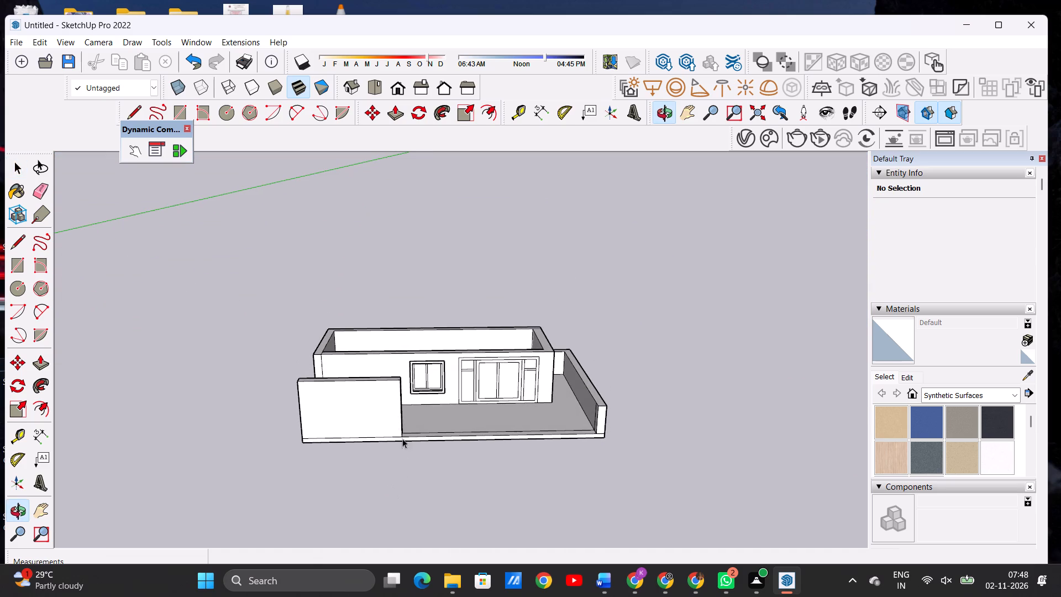
middle_click_drag(403, 387, 378, 472)
middle_click(378, 473)
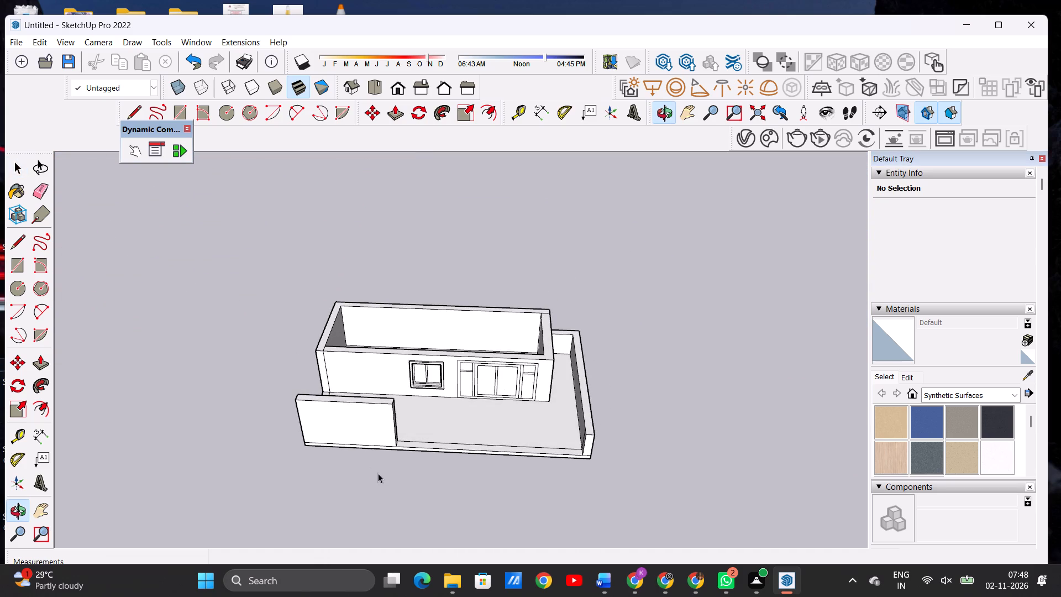
scroll(423, 394, "up", 6)
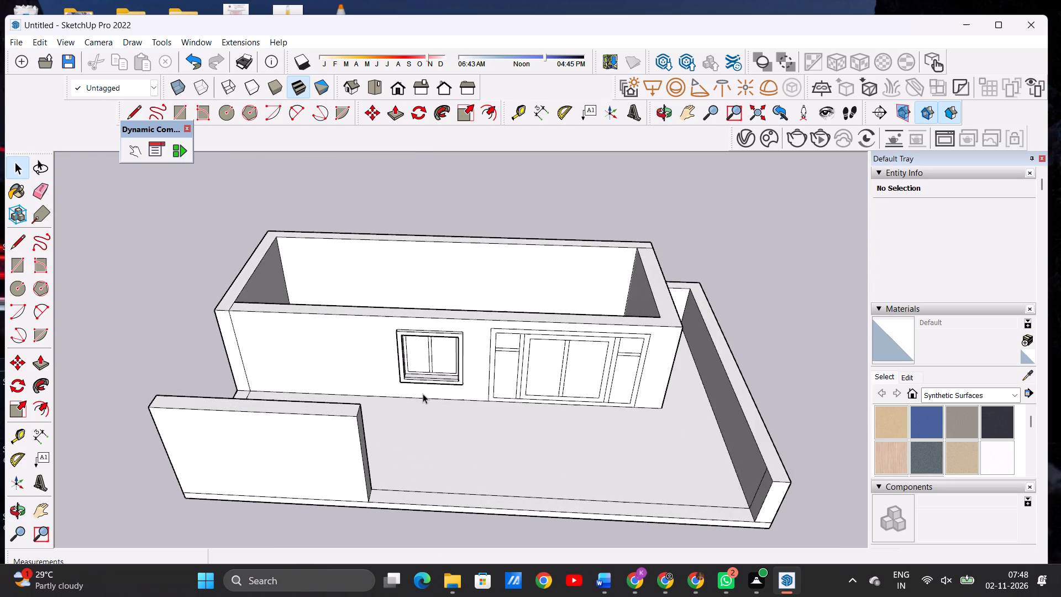
scroll(440, 397, "down", 5)
middle_click_drag(519, 386, 277, 409)
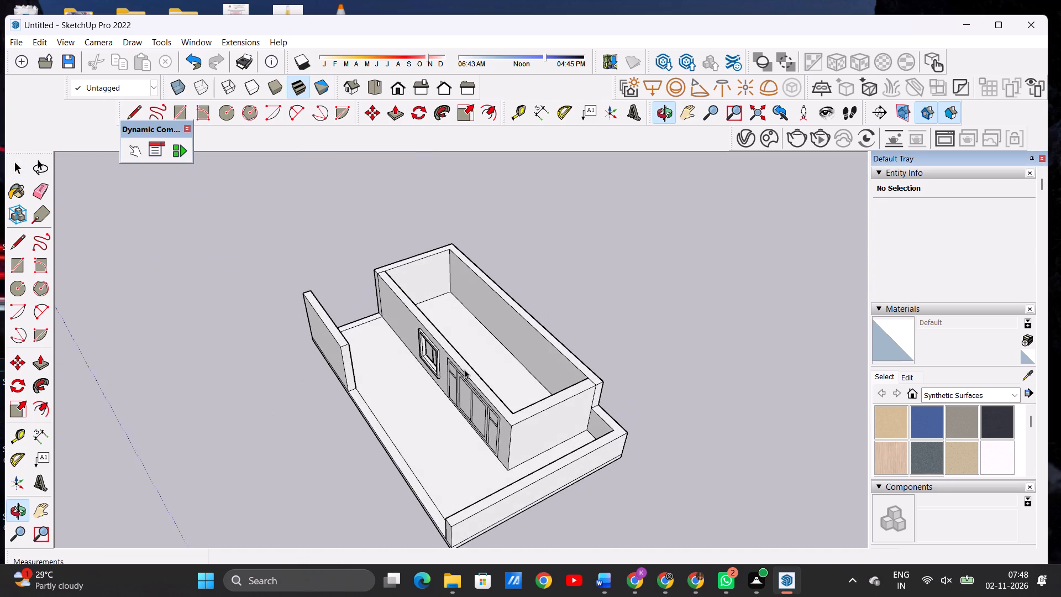
Copy the enclosed room's floor face with its edges straight up 10' to the wall tops, closing the room with a roof face.
scroll(459, 359, "up", 13)
double_click(483, 365)
scroll(465, 384, "down", 7)
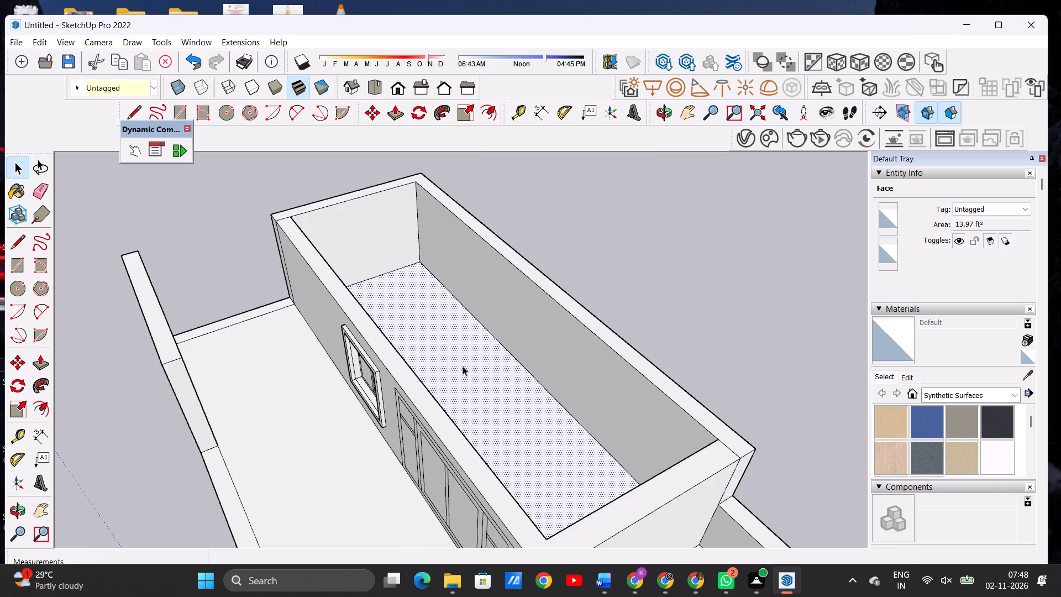
middle_click_drag(463, 364, 464, 433)
left_click(471, 433)
triple_click(472, 433)
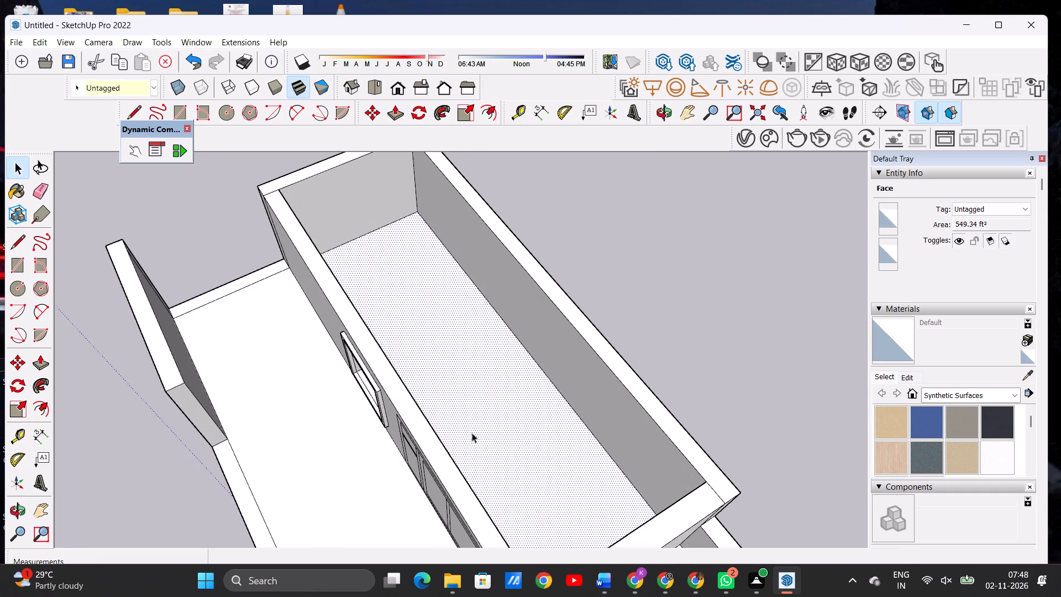
left_click(668, 266)
double_click(485, 384)
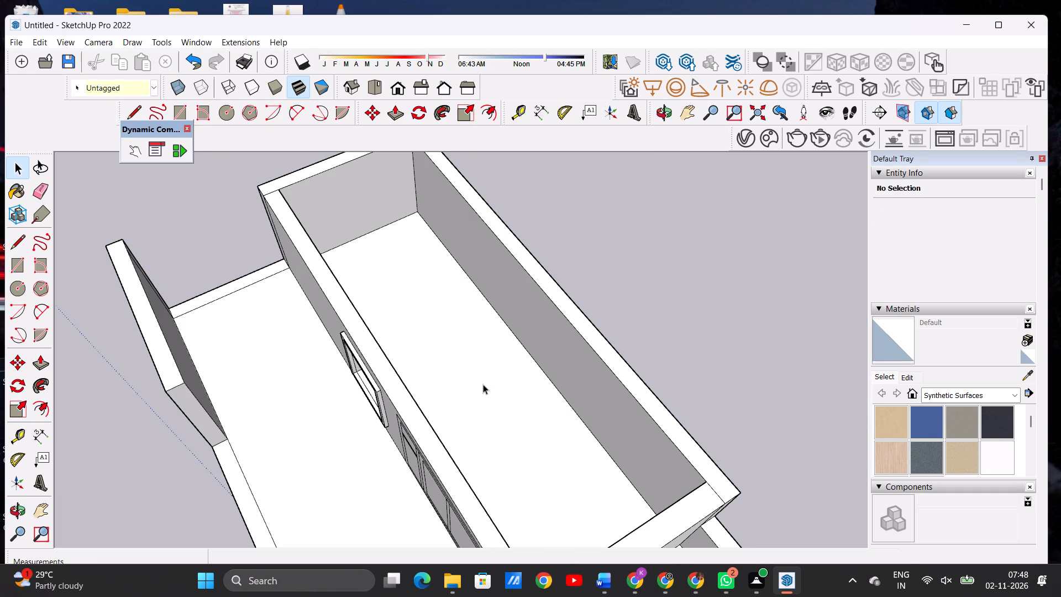
left_click(481, 386)
double_click(481, 386)
scroll(487, 400, "up", 1)
scroll(487, 400, "down", 15)
middle_click_drag(496, 411, 496, 354)
scroll(460, 335, "up", 4)
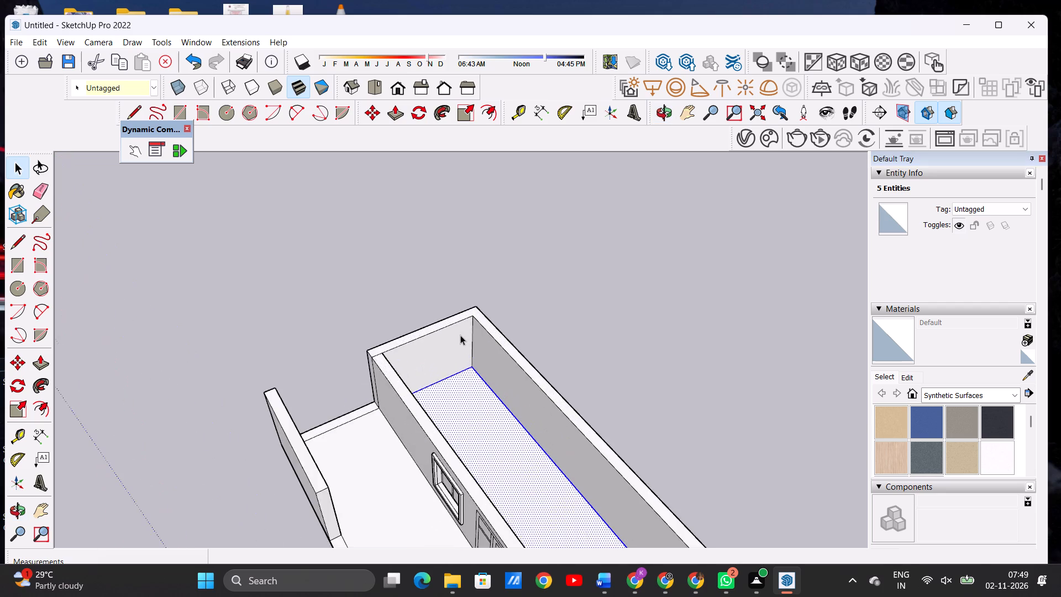
scroll(460, 335, "up", 8)
scroll(468, 361, "down", 1)
scroll(469, 364, "up", 2)
key("m")
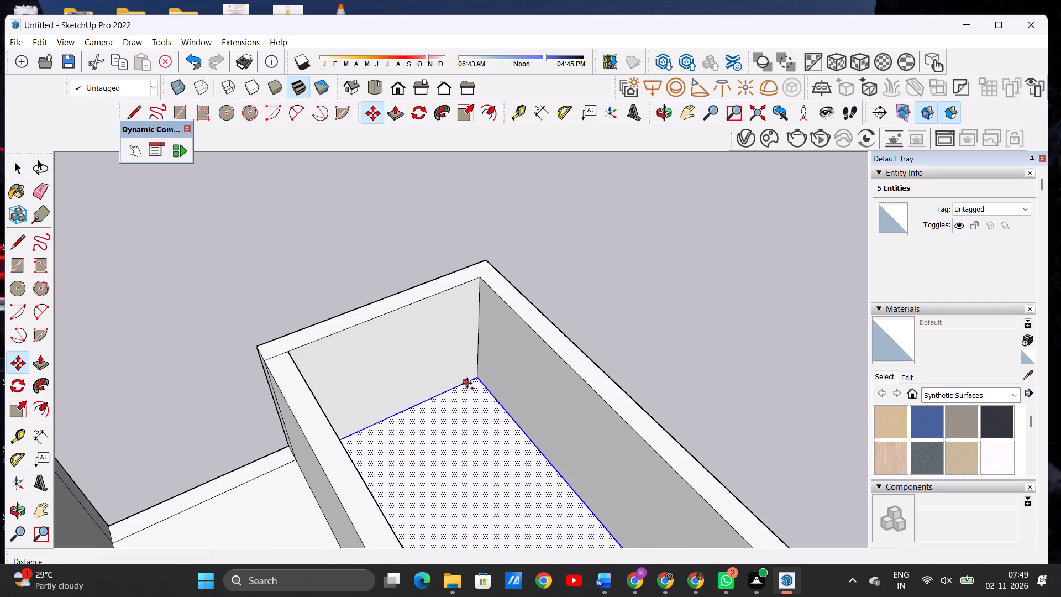
left_click(474, 379)
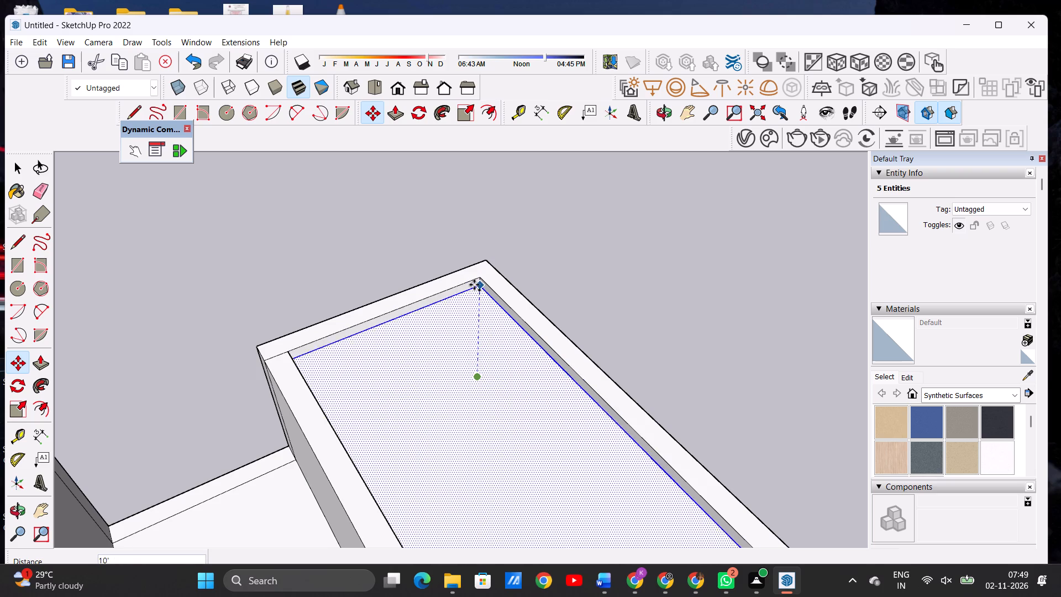
left_click(475, 283)
key("space")
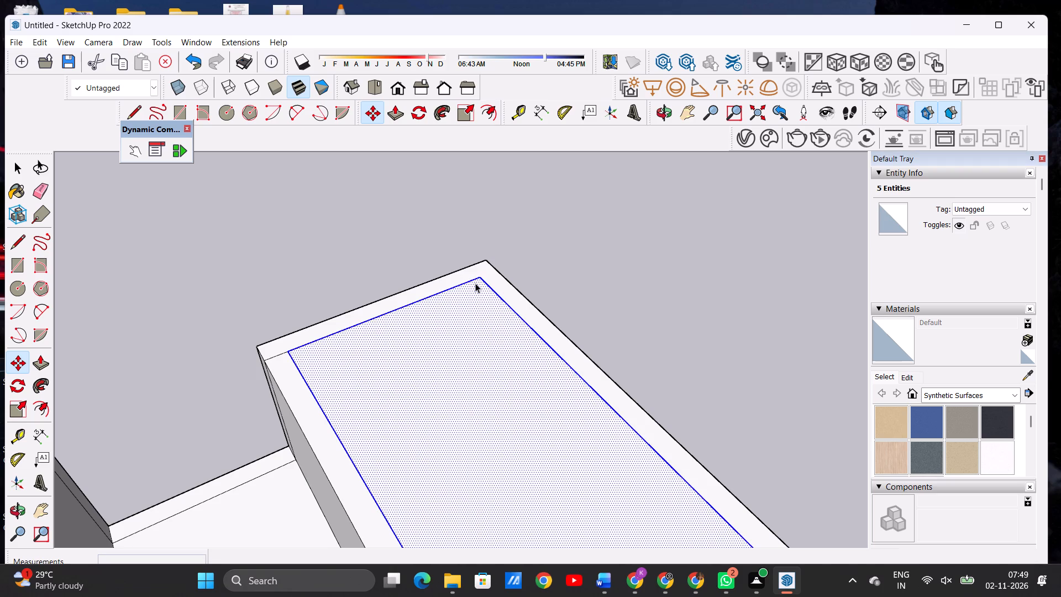
left_click(560, 266)
scroll(524, 342, "down", 19)
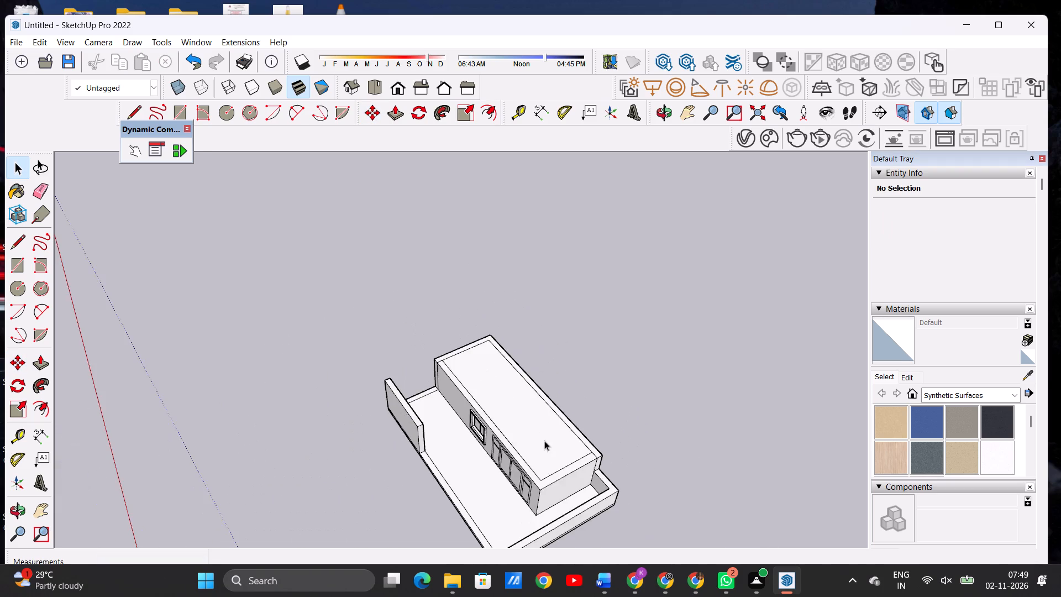
Push/Pull the enclosed room's roof face up about 1' 7" to form a thick roof slab.
middle_click_drag(542, 446, 524, 363)
scroll(506, 430, "up", 15)
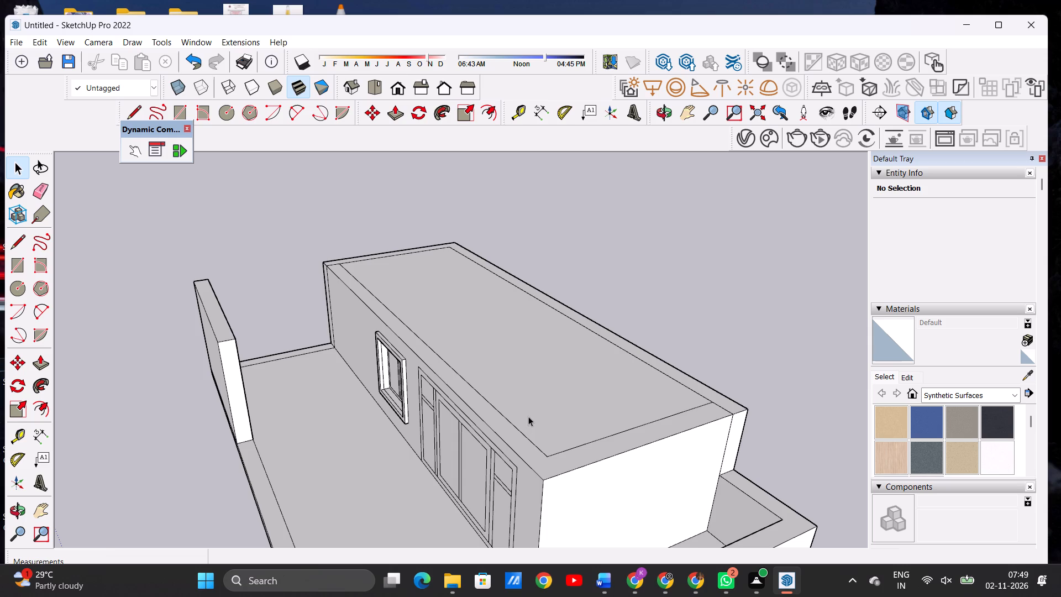
middle_click_drag(585, 437, 581, 401)
scroll(581, 401, "up", 3)
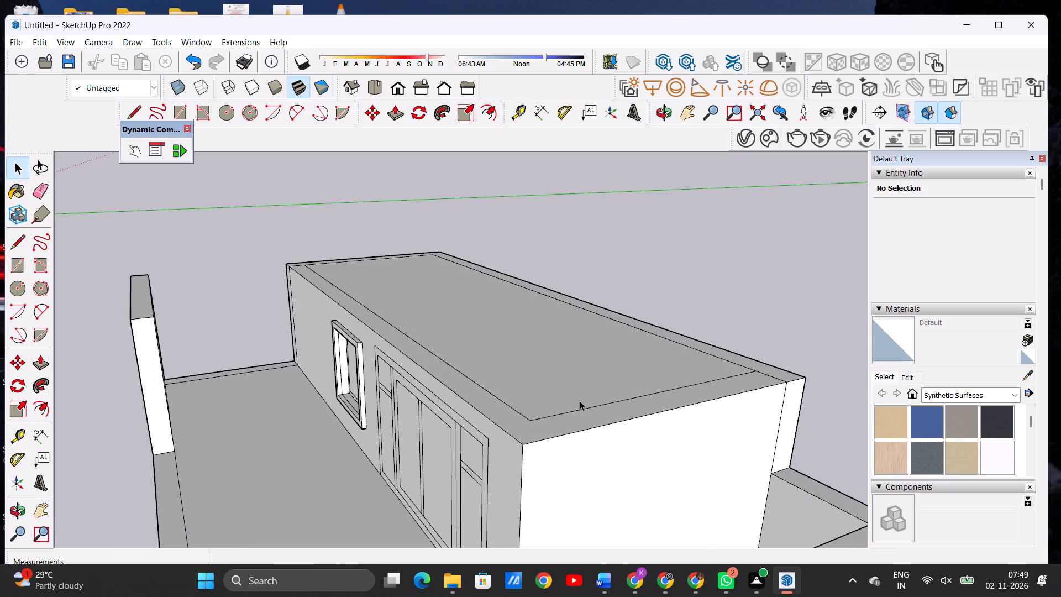
key("p")
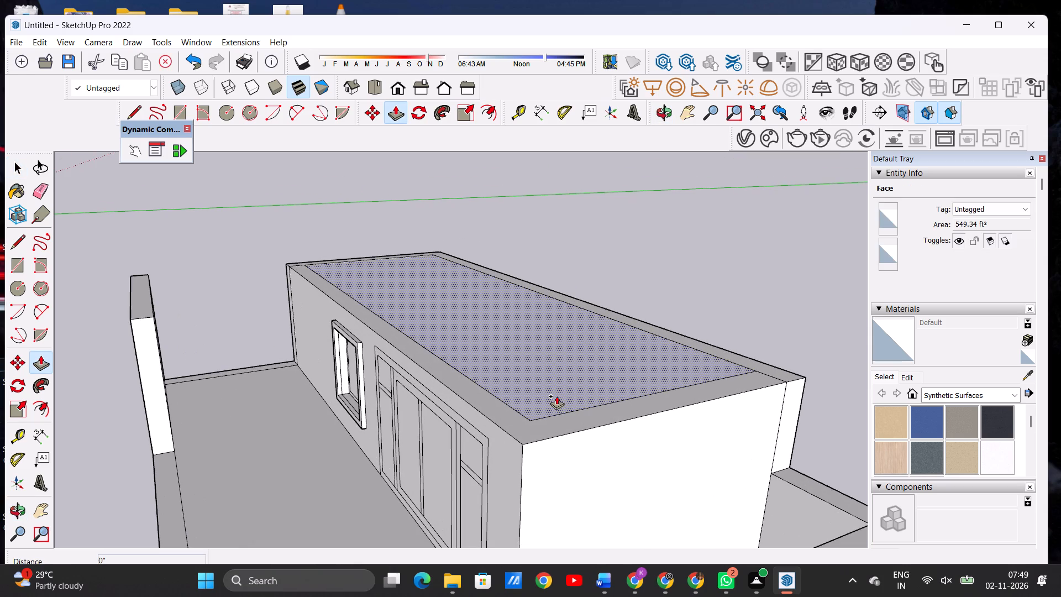
left_click(556, 396)
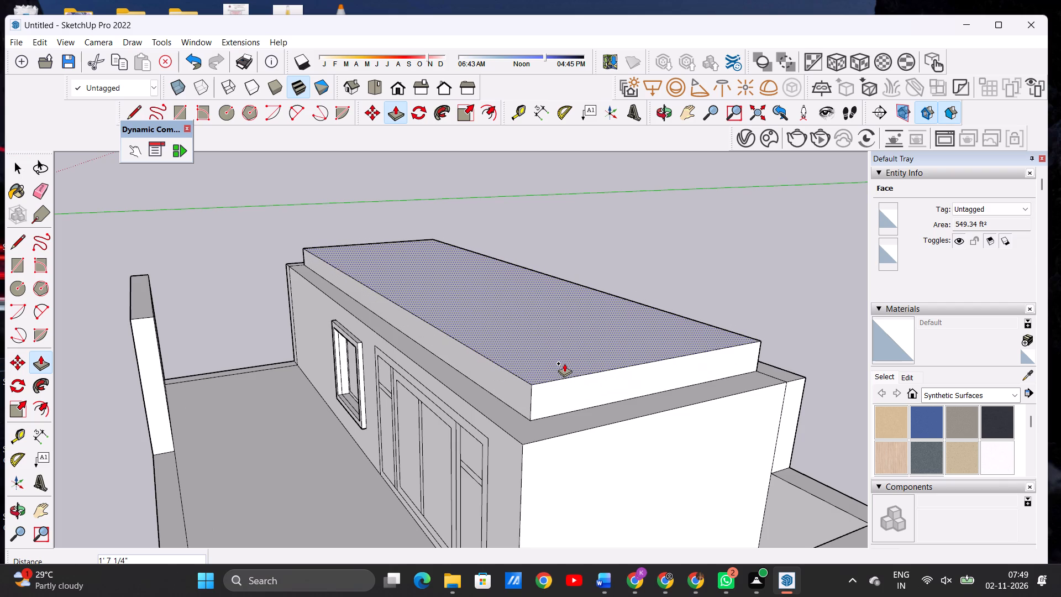
left_click(564, 363)
key("space")
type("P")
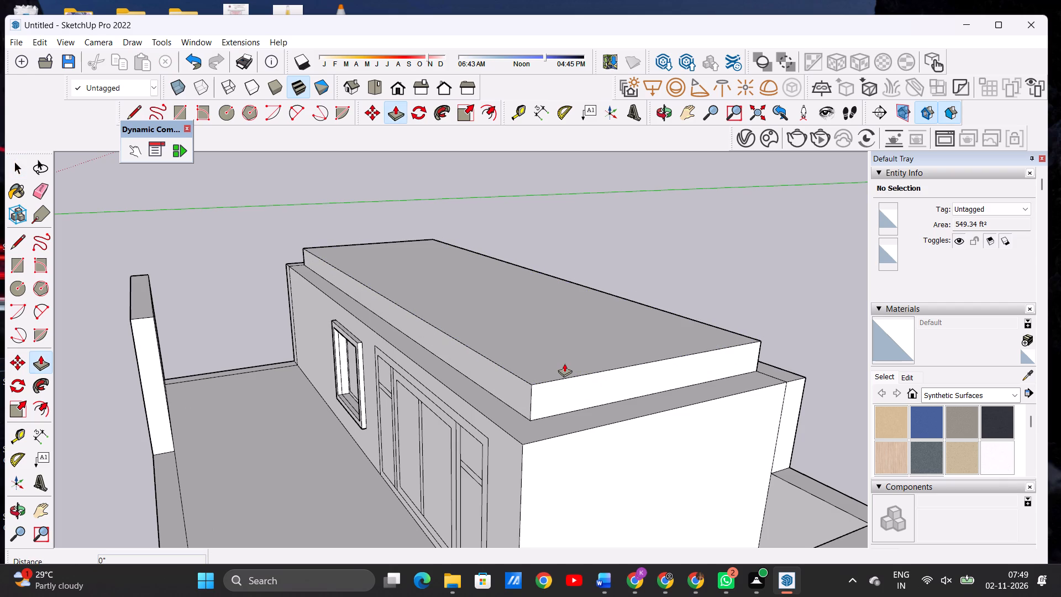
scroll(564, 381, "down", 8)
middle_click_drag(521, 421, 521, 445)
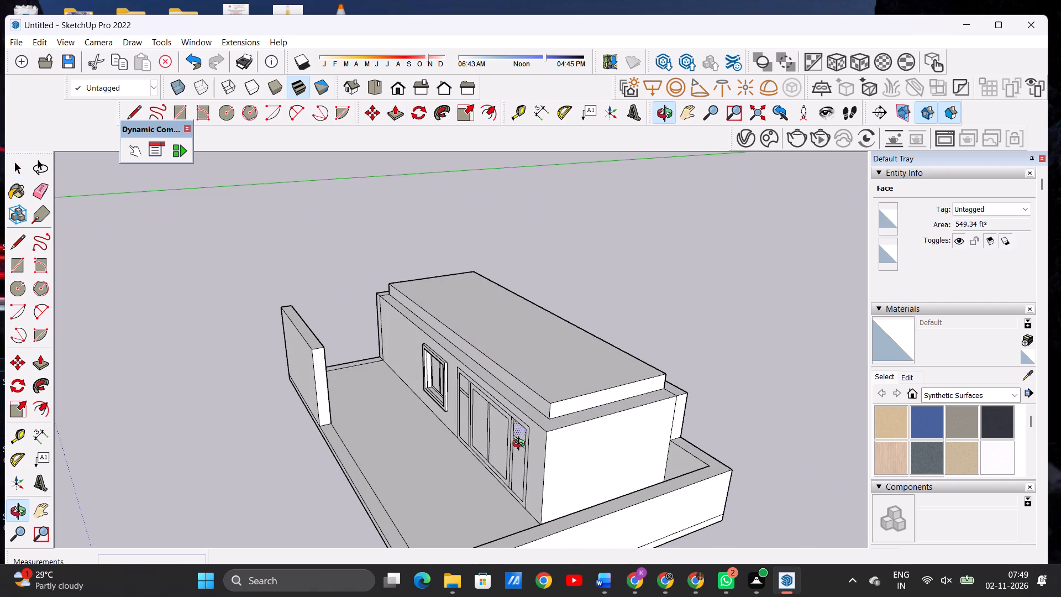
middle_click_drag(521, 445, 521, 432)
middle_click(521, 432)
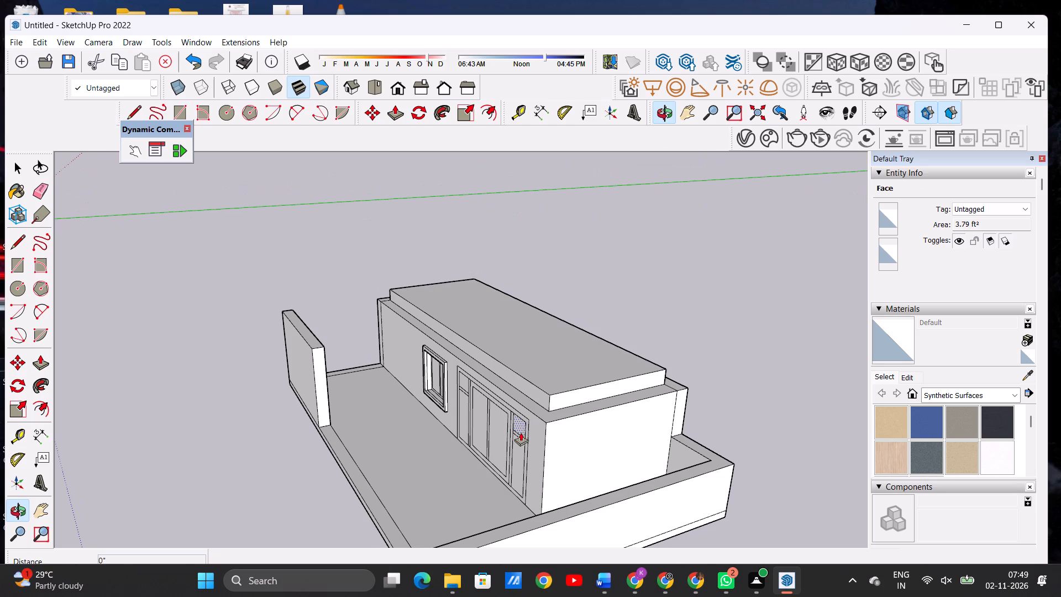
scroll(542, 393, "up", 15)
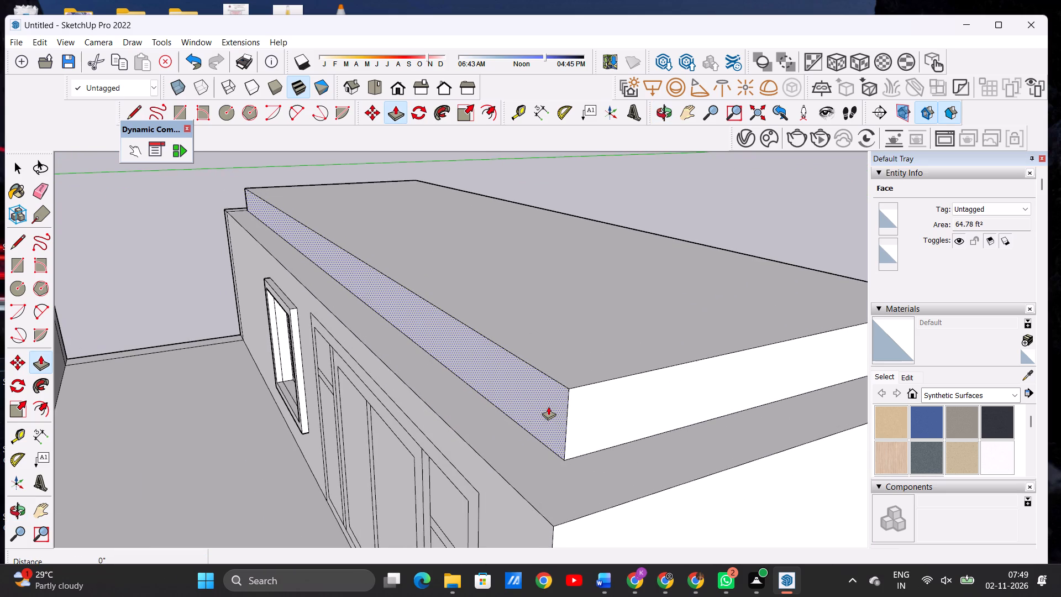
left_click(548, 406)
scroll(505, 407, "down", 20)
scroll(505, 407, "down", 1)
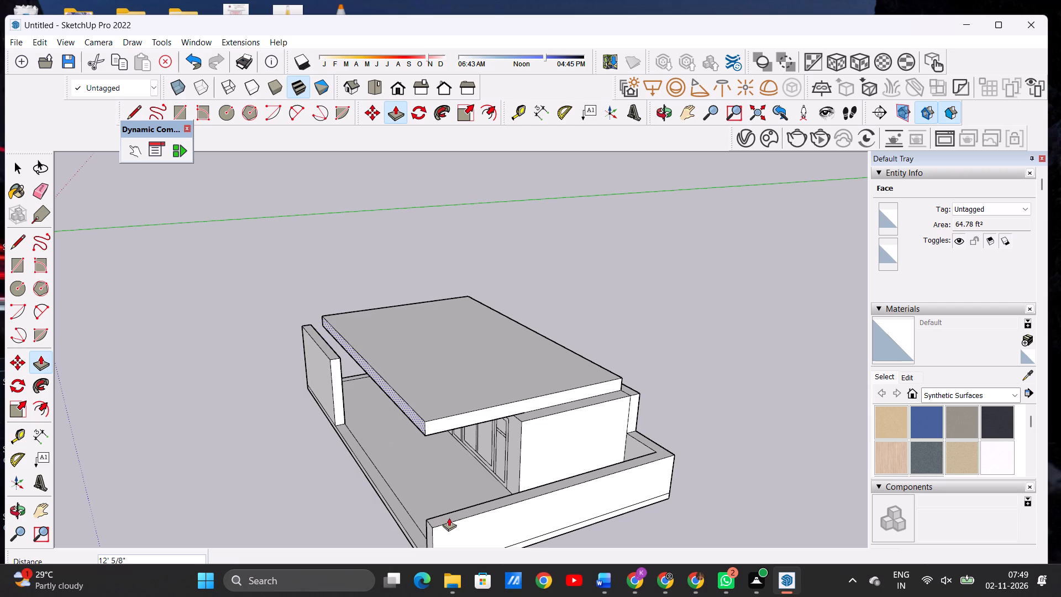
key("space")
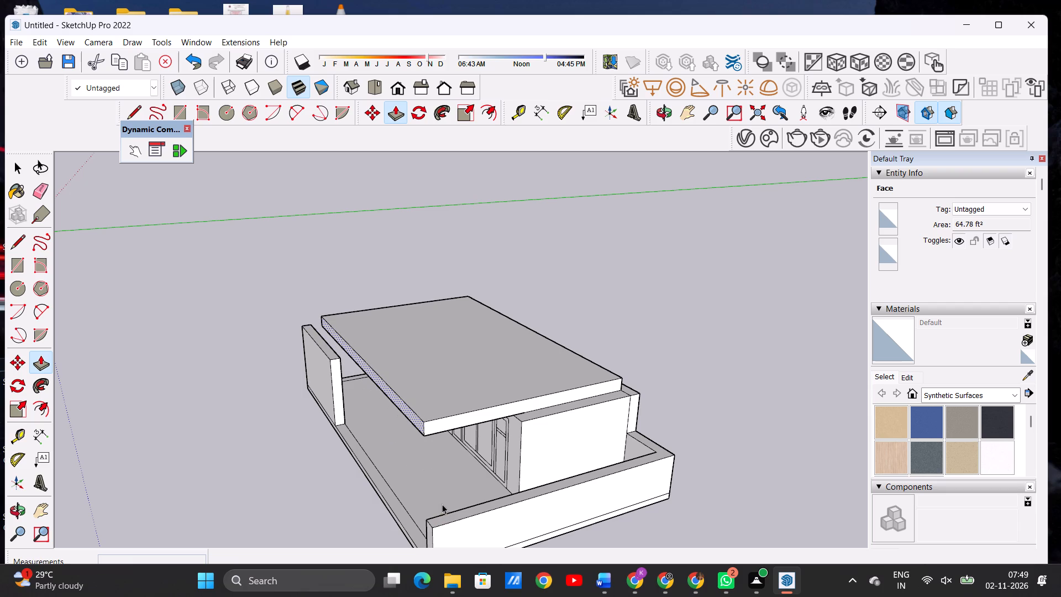
Push/Pull the roof slab's long front side out about 13' 7" to the inner corner of the short front wall.
scroll(411, 375, "down", 10)
middle_click_drag(385, 390, 586, 381)
middle_click_drag(407, 389, 526, 410)
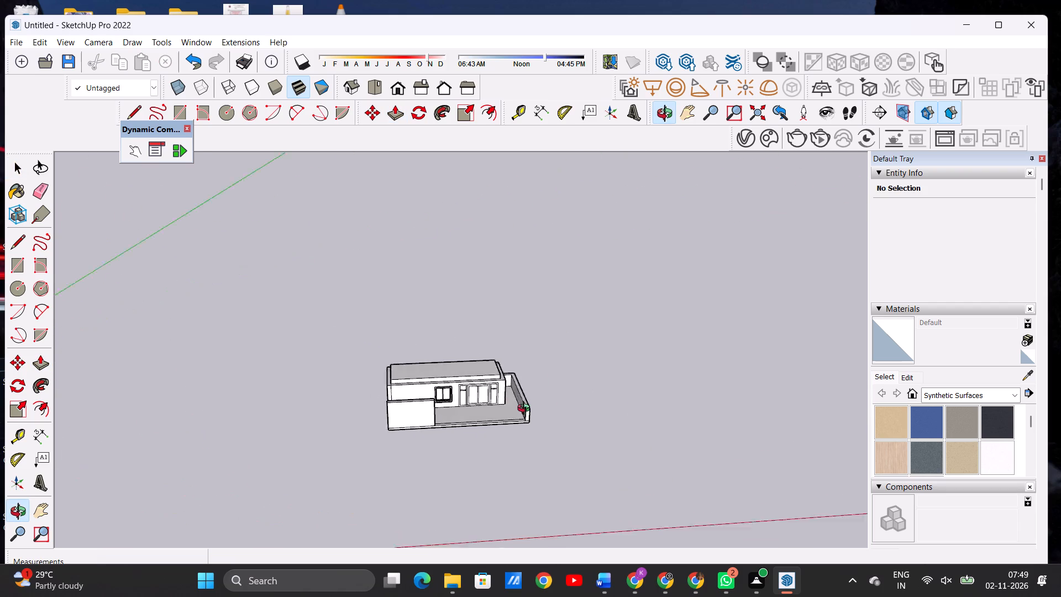
middle_click_drag(526, 410, 655, 410)
middle_click_drag(416, 420, 576, 432)
scroll(512, 412, "up", 7)
scroll(451, 415, "down", 1)
scroll(451, 415, "up", 7)
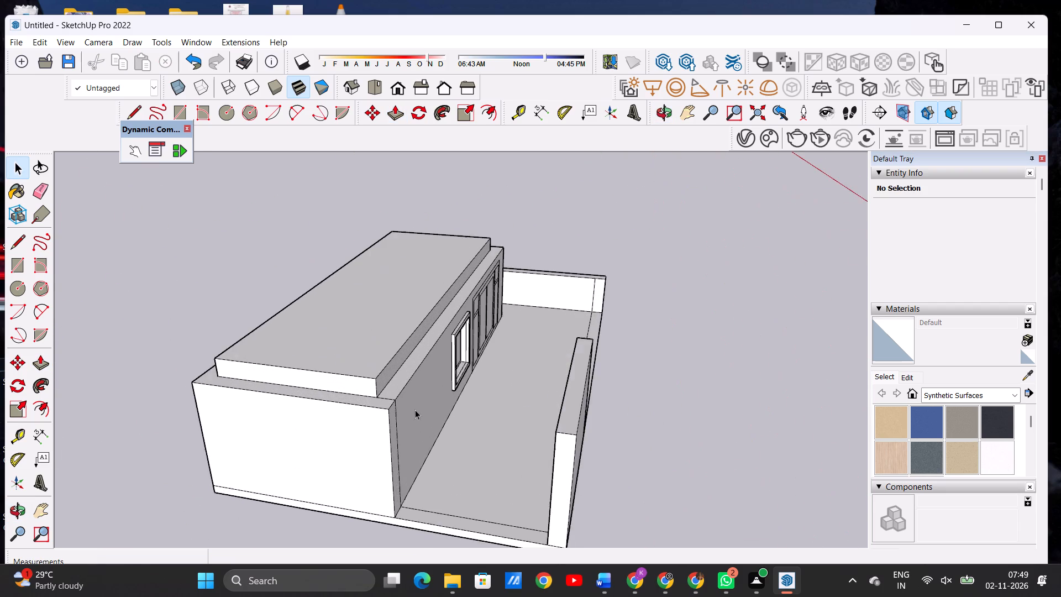
scroll(415, 410, "up", 1)
middle_click_drag(403, 417, 401, 400)
scroll(379, 354, "up", 5)
key("p")
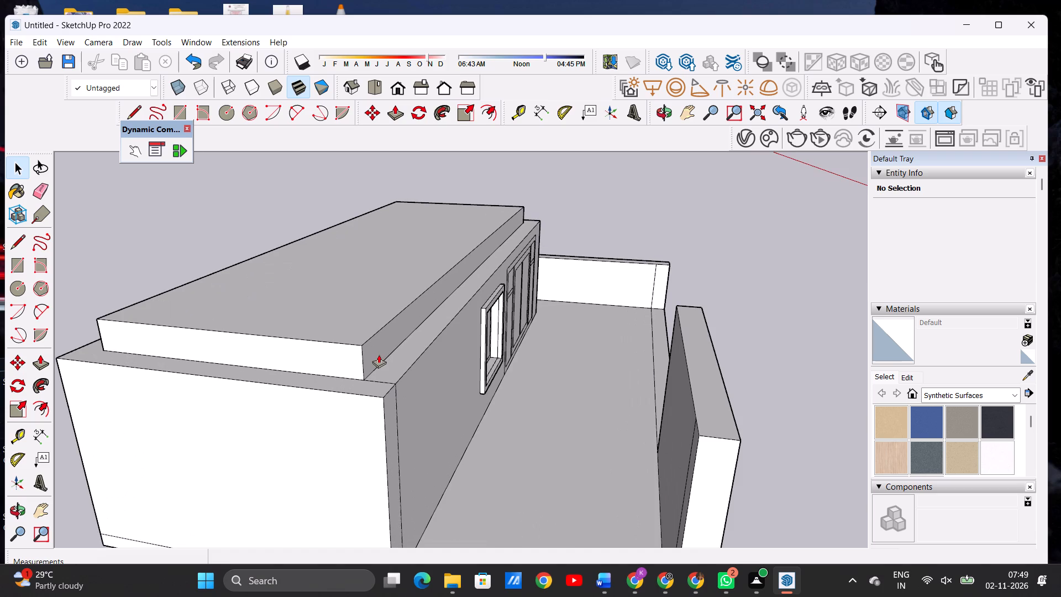
left_click(364, 355)
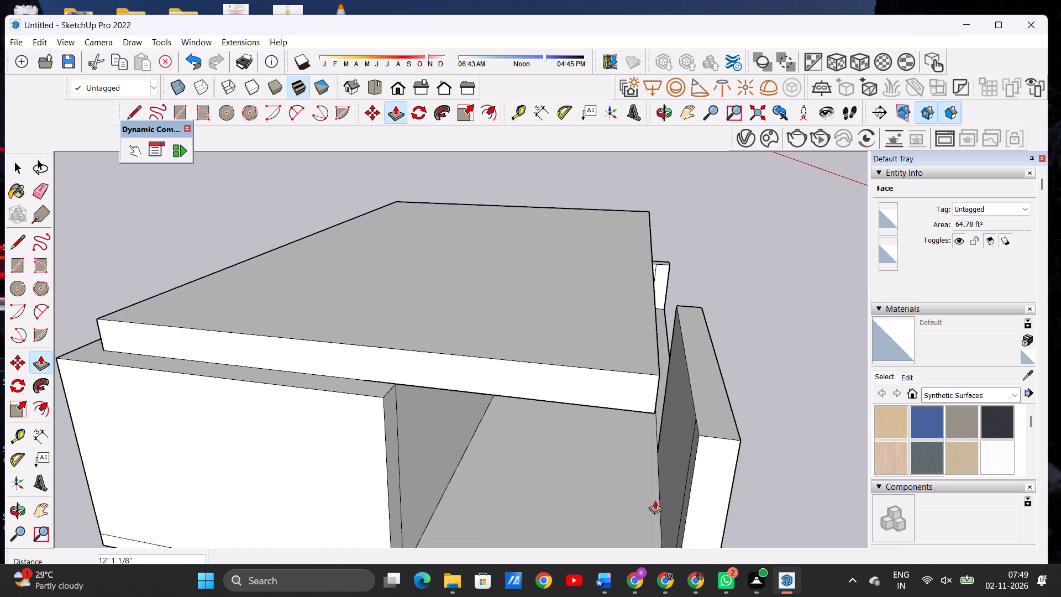
left_click(696, 438)
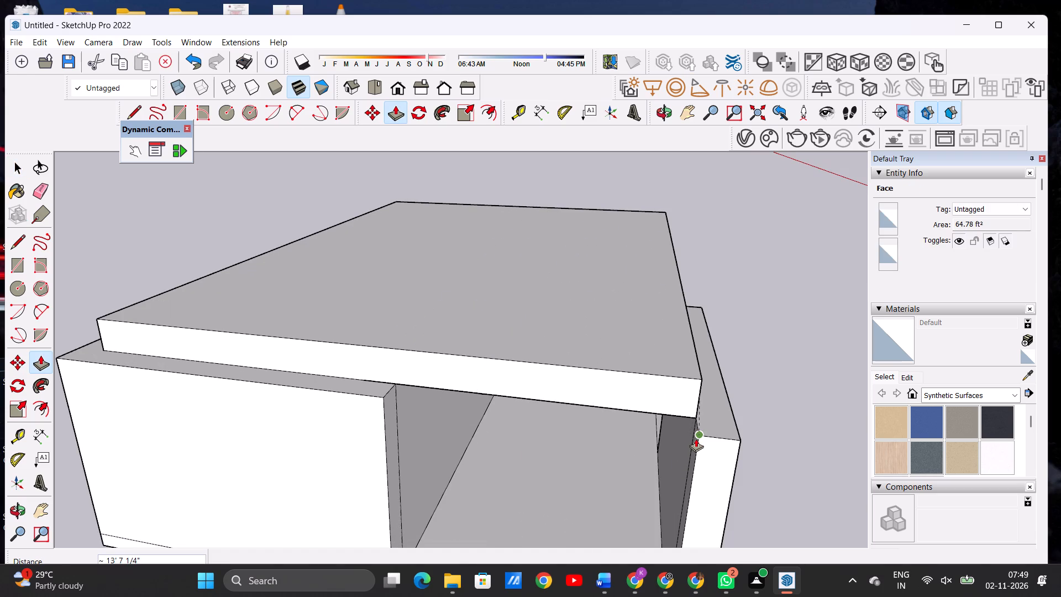
key("space")
Examine the extended roof overhang and its fit against the short front wall from the front, side and above.
scroll(570, 412, "down", 7)
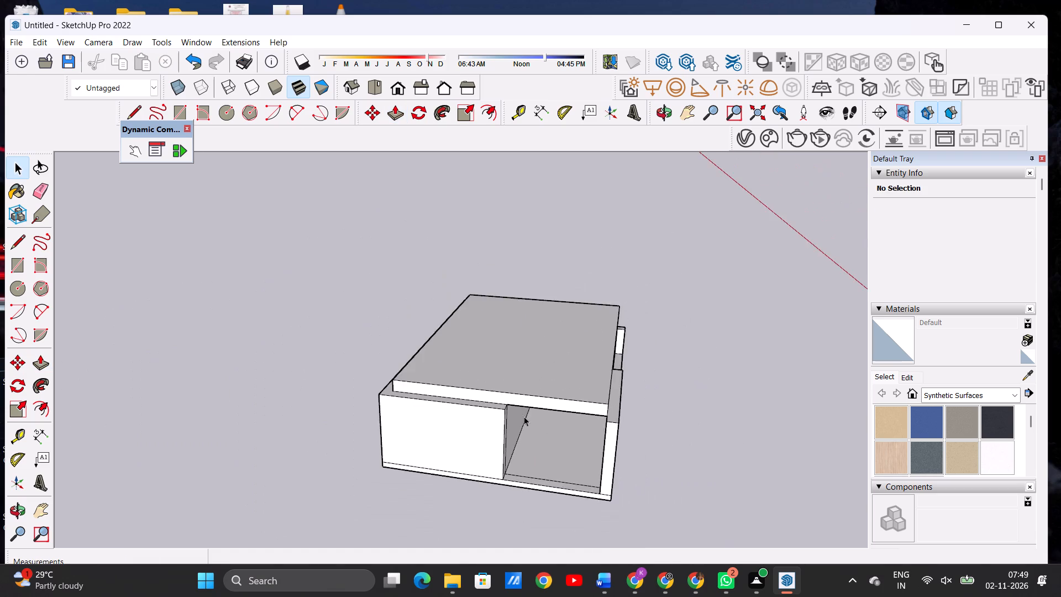
scroll(524, 416, "down", 5)
middle_click_drag(592, 412, 316, 374)
middle_click_drag(423, 389, 367, 387)
scroll(361, 395, "up", 4)
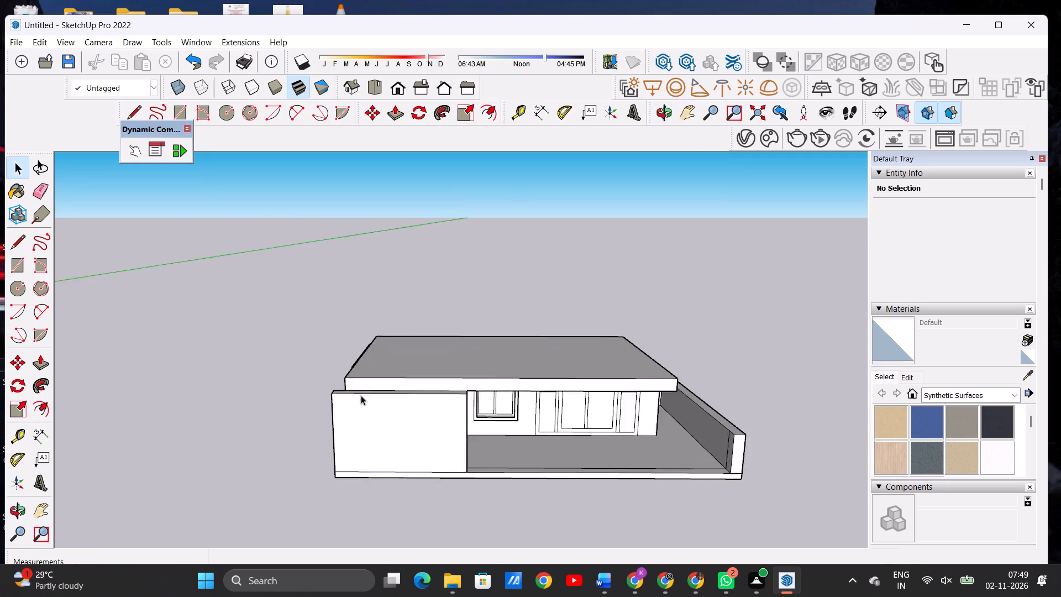
scroll(361, 395, "up", 1)
scroll(365, 394, "down", 3)
scroll(365, 394, "up", 5)
middle_click(389, 386)
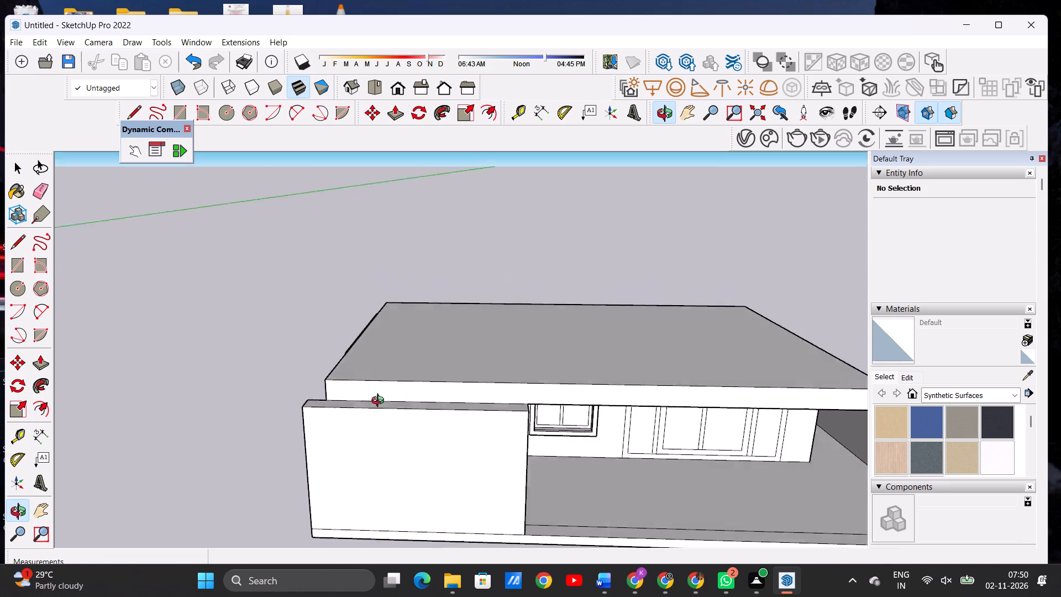
scroll(380, 399, "up", 1)
scroll(372, 434, "down", 5)
middle_click_drag(404, 465, 403, 421)
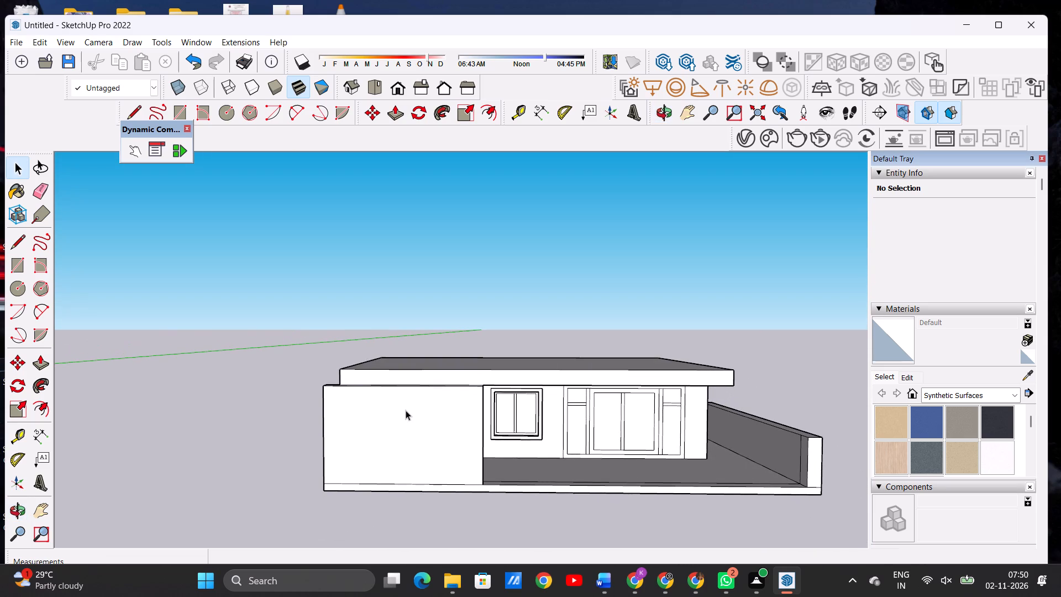
scroll(380, 435, "down", 7)
scroll(346, 400, "up", 6)
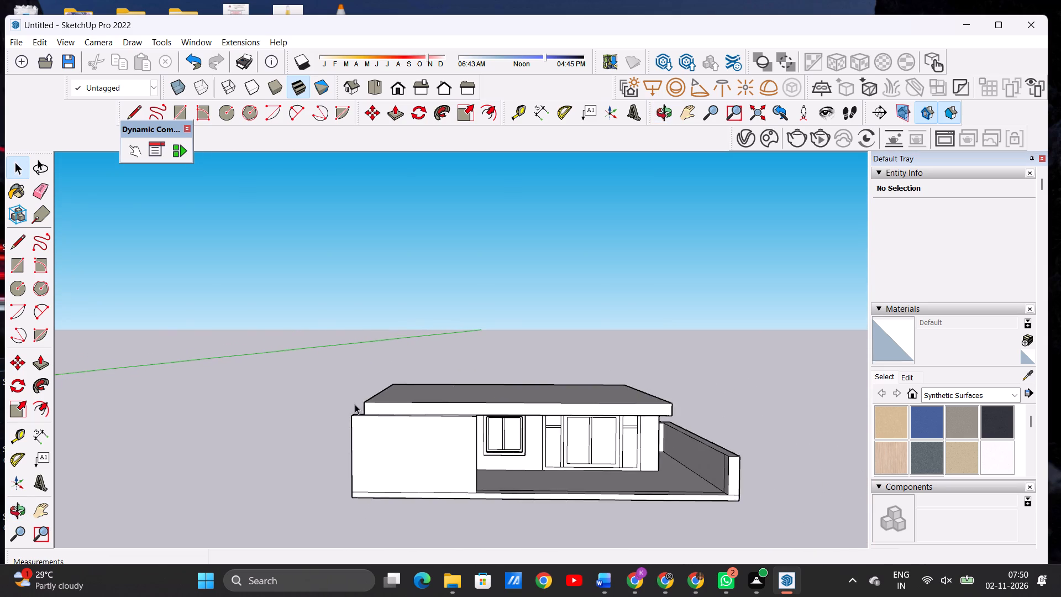
scroll(355, 404, "up", 5)
middle_click_drag(354, 410, 372, 424)
scroll(376, 434, "down", 7)
scroll(376, 436, "up", 1)
scroll(379, 432, "down", 6)
middle_click_drag(394, 443, 507, 429)
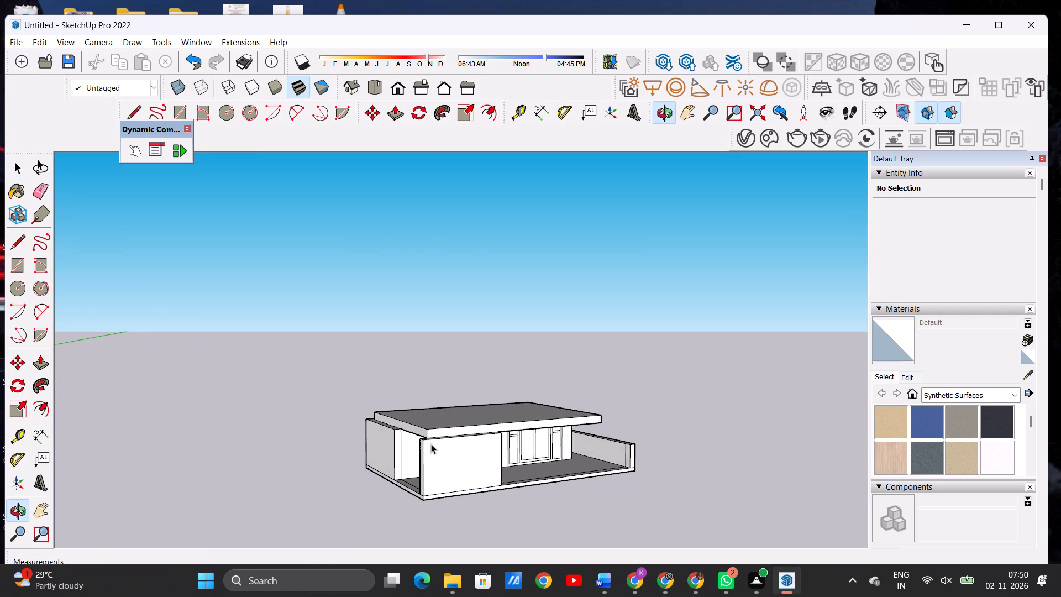
scroll(431, 444, "up", 11)
middle_click_drag(414, 440, 429, 448)
middle_click_drag(441, 434, 471, 463)
scroll(422, 410, "down", 11)
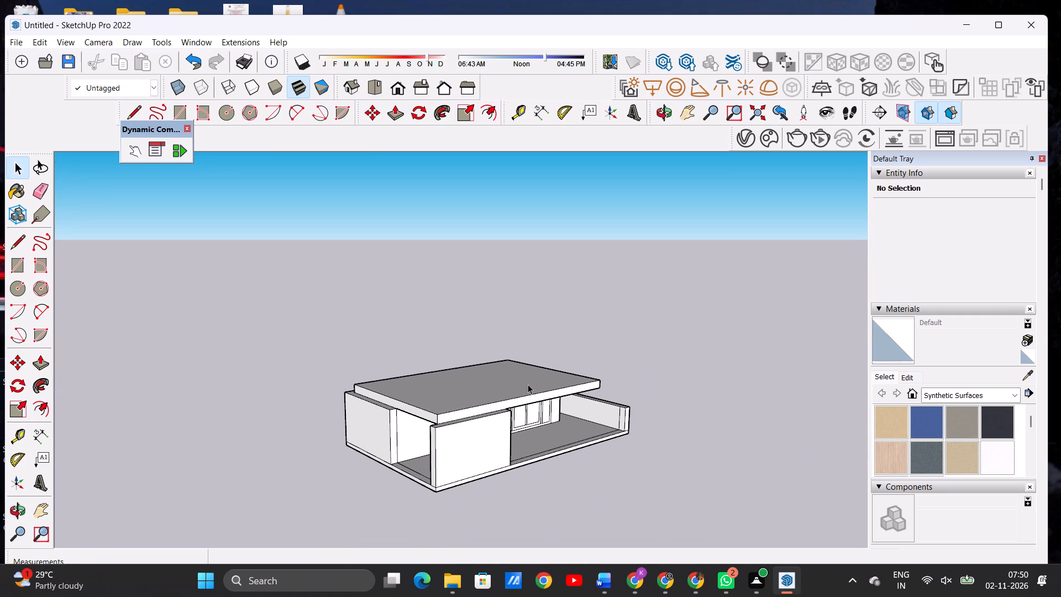
middle_click(503, 431)
middle_click_drag(503, 431, 344, 414)
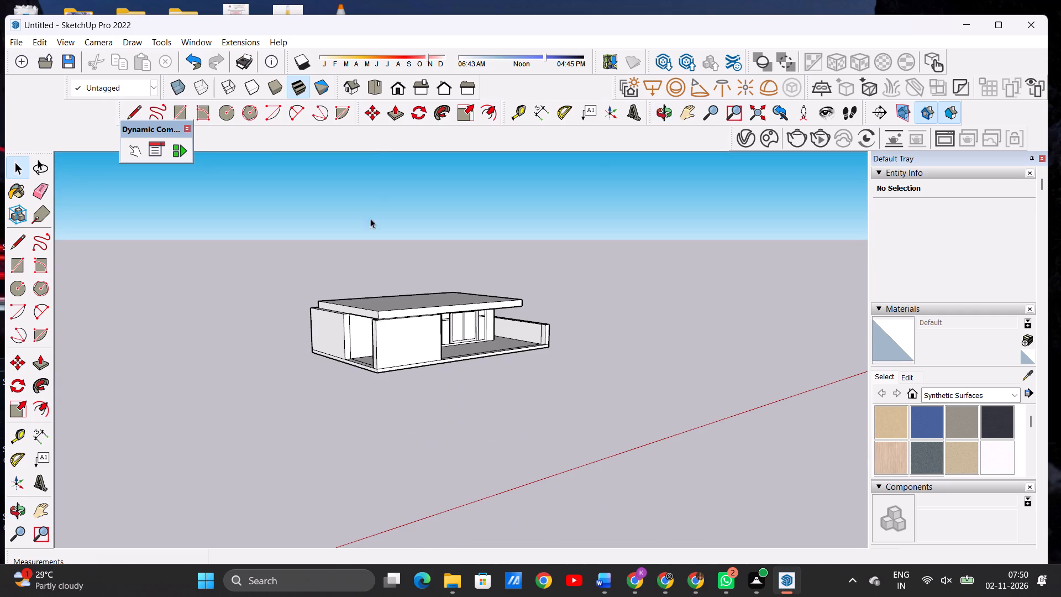
Examine the building from the standard front view and nearby angles, checking the roof, window, framed opening and open side.
left_click(402, 86)
scroll(432, 338, "up", 4)
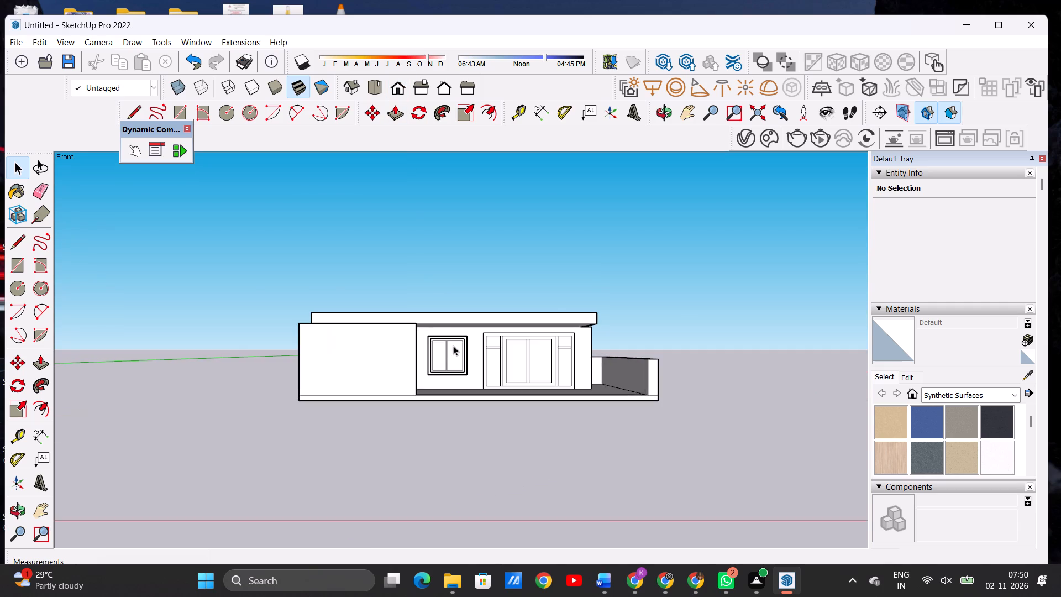
scroll(453, 345, "up", 7)
middle_click(407, 402)
middle_click_drag(406, 379, 408, 426)
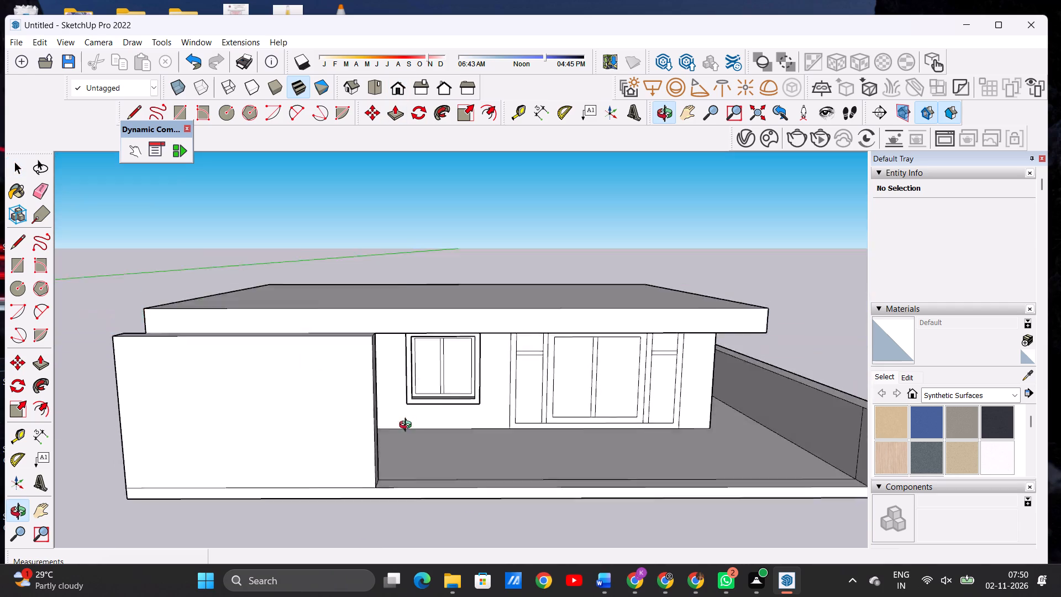
middle_click_drag(408, 426, 407, 461)
scroll(369, 426, "down", 4)
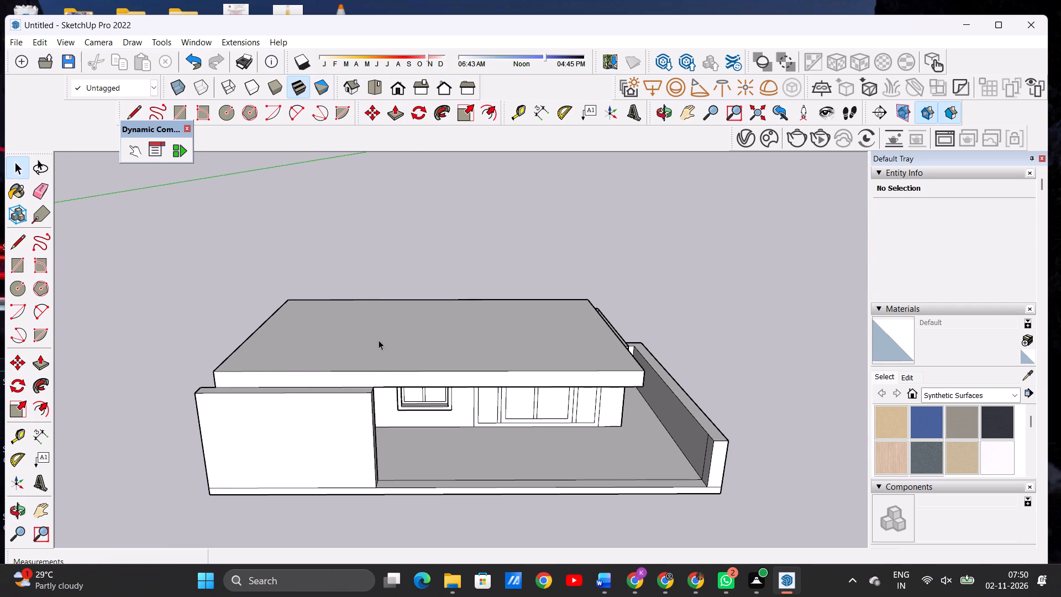
scroll(285, 387, "down", 5)
scroll(314, 414, "up", 9)
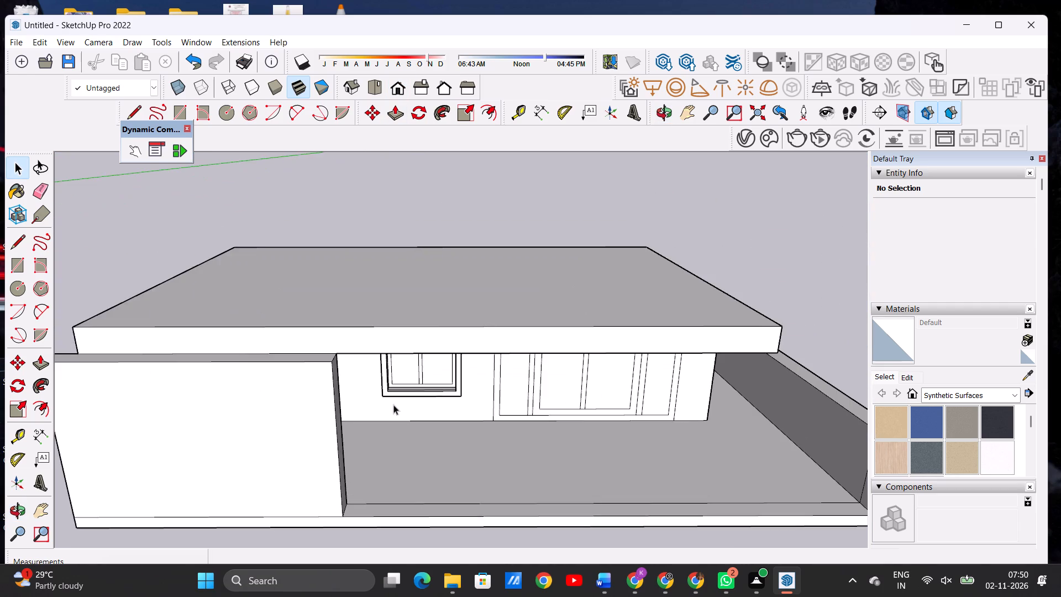
middle_click_drag(399, 413, 400, 364)
scroll(400, 364, "up", 1)
scroll(379, 370, "down", 3)
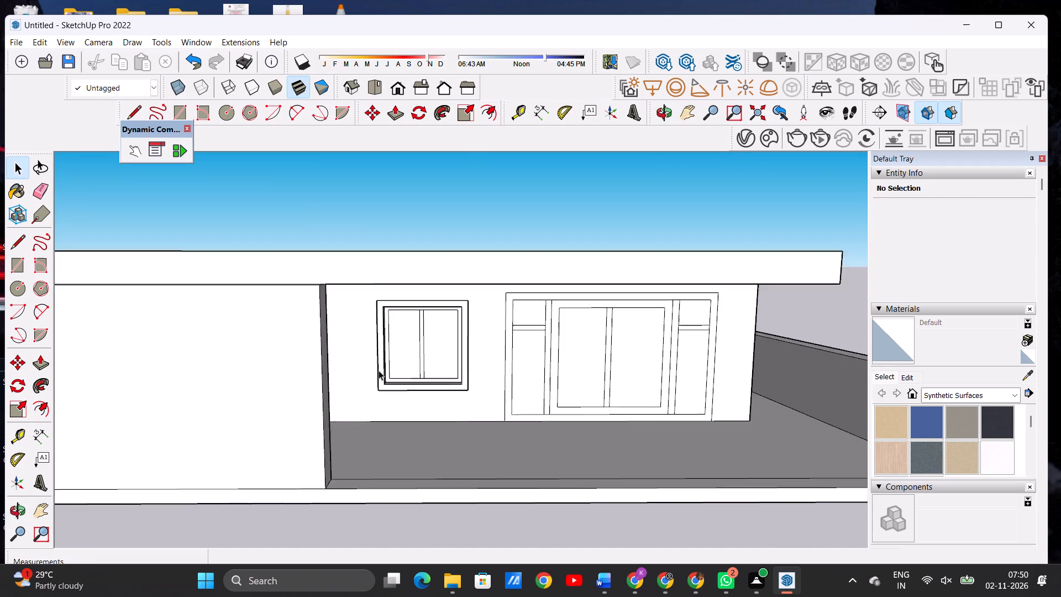
scroll(379, 370, "down", 7)
scroll(421, 365, "up", 3)
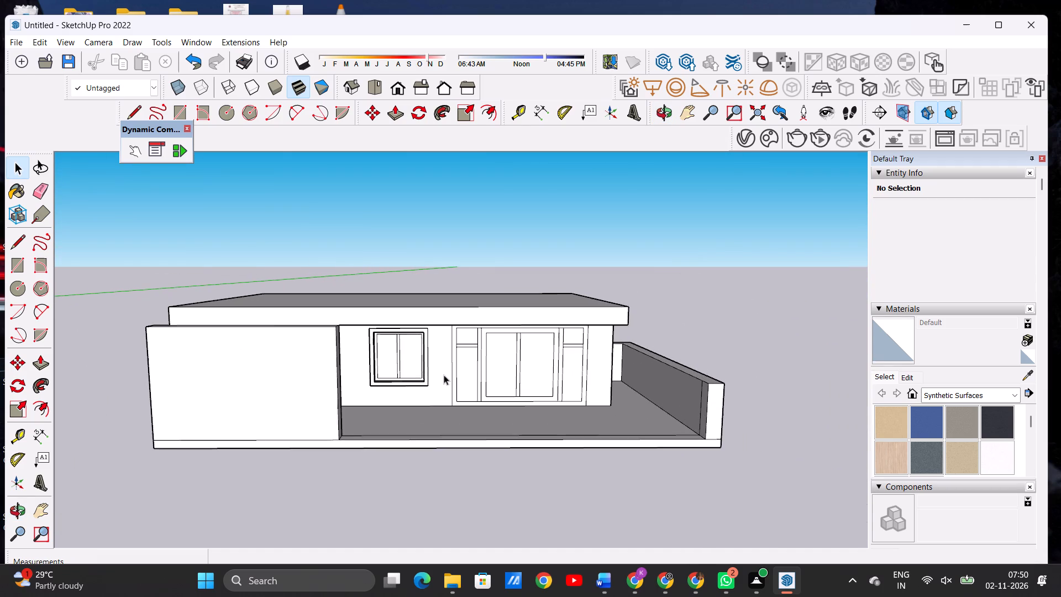
middle_click_drag(445, 375, 443, 357)
middle_click(442, 359)
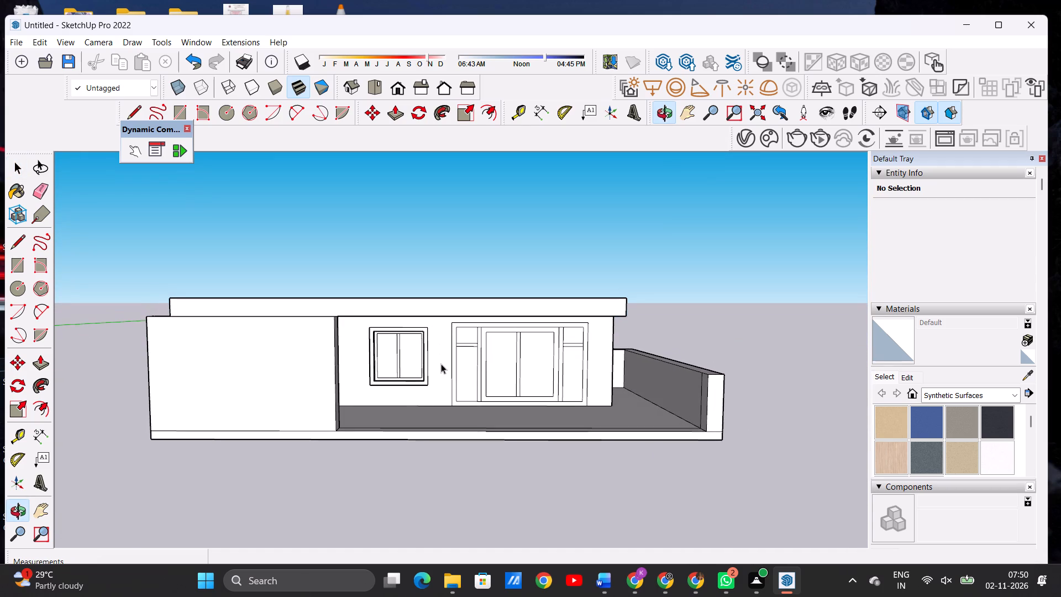
scroll(441, 365, "up", 4)
scroll(441, 365, "down", 4)
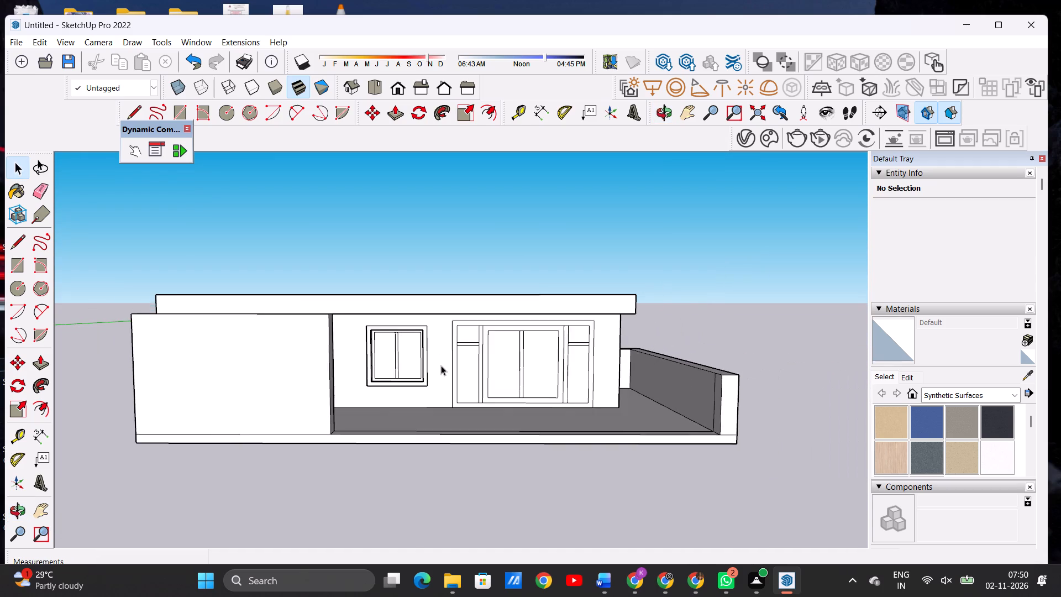
scroll(441, 365, "down", 1)
middle_click_drag(301, 362, 549, 360)
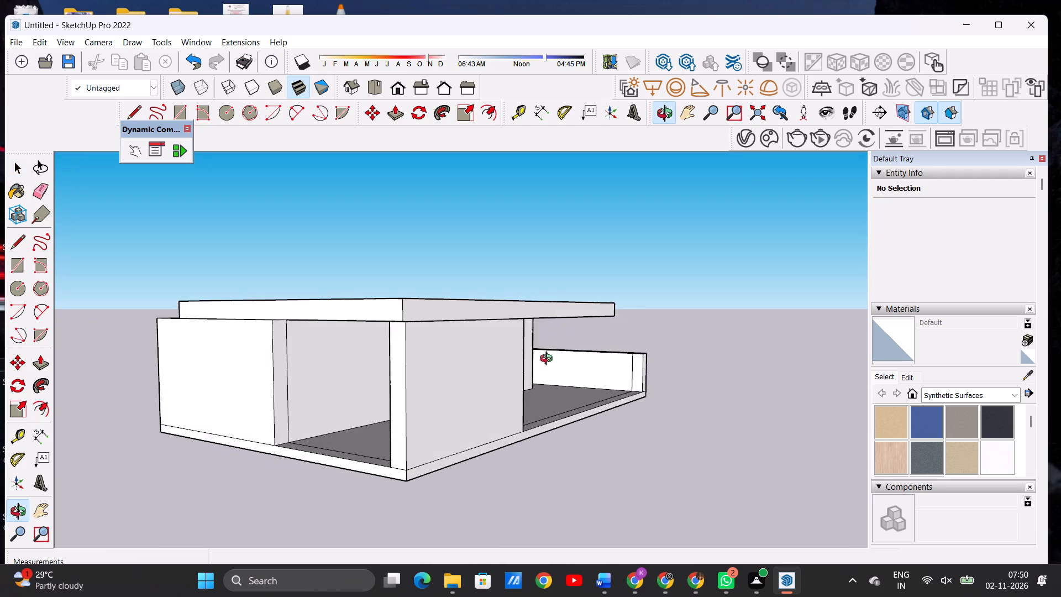
middle_click_drag(549, 360, 308, 379)
middle_click_drag(254, 380, 237, 362)
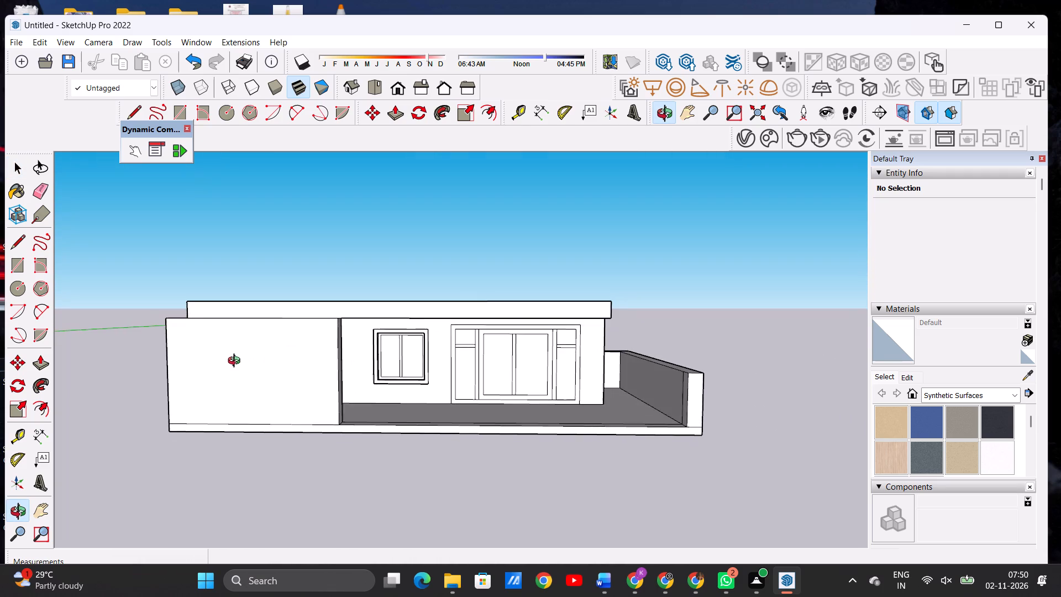
middle_click_drag(237, 362, 253, 364)
scroll(253, 373, "up", 1)
scroll(271, 409, "down", 3)
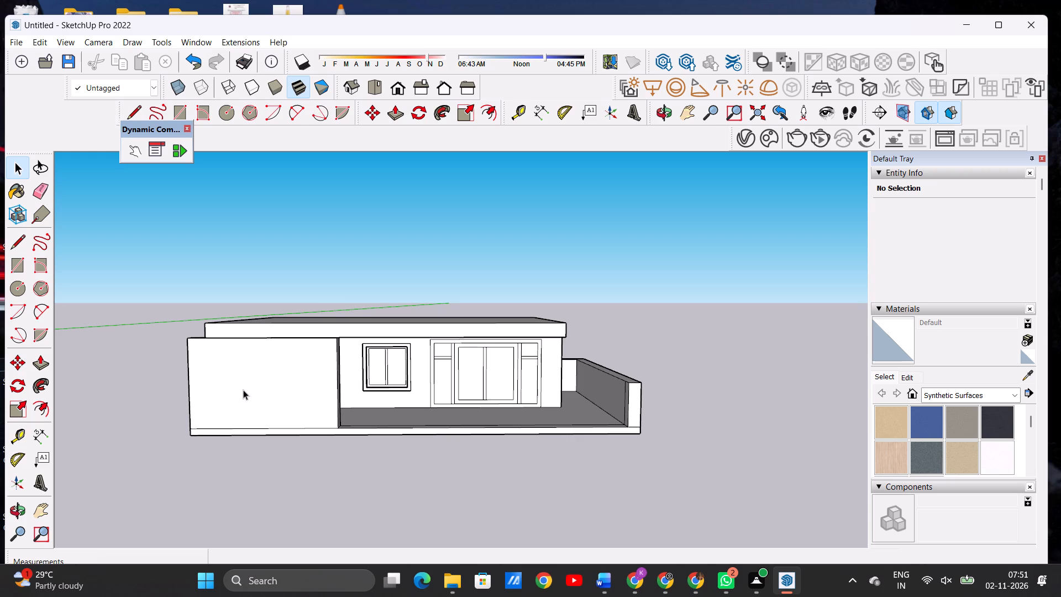
scroll(243, 390, "down", 3)
scroll(417, 438, "down", 2)
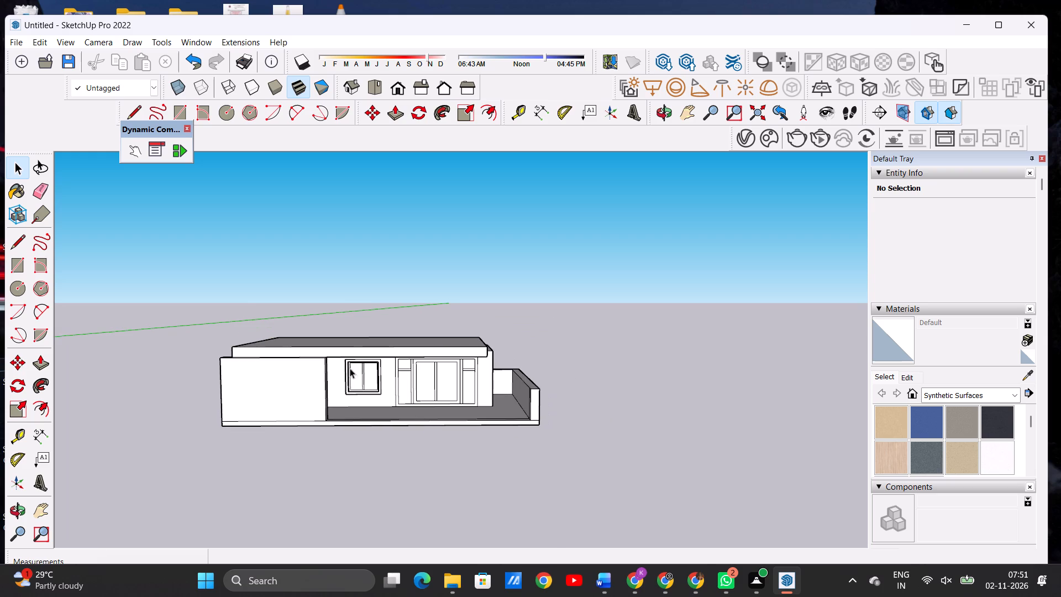
Examine the window up close and the whole front of the house from above and at low angles.
scroll(350, 366, "up", 13)
scroll(388, 387, "down", 1)
scroll(388, 387, "up", 4)
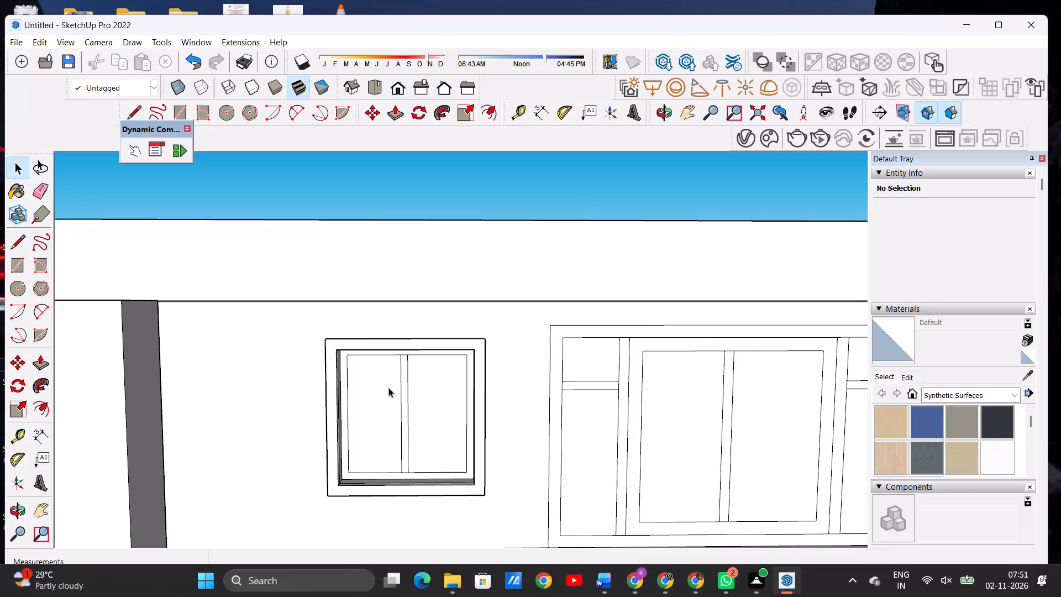
scroll(388, 388, "down", 11)
scroll(404, 448, "down", 1)
scroll(405, 456, "up", 1)
scroll(405, 456, "down", 2)
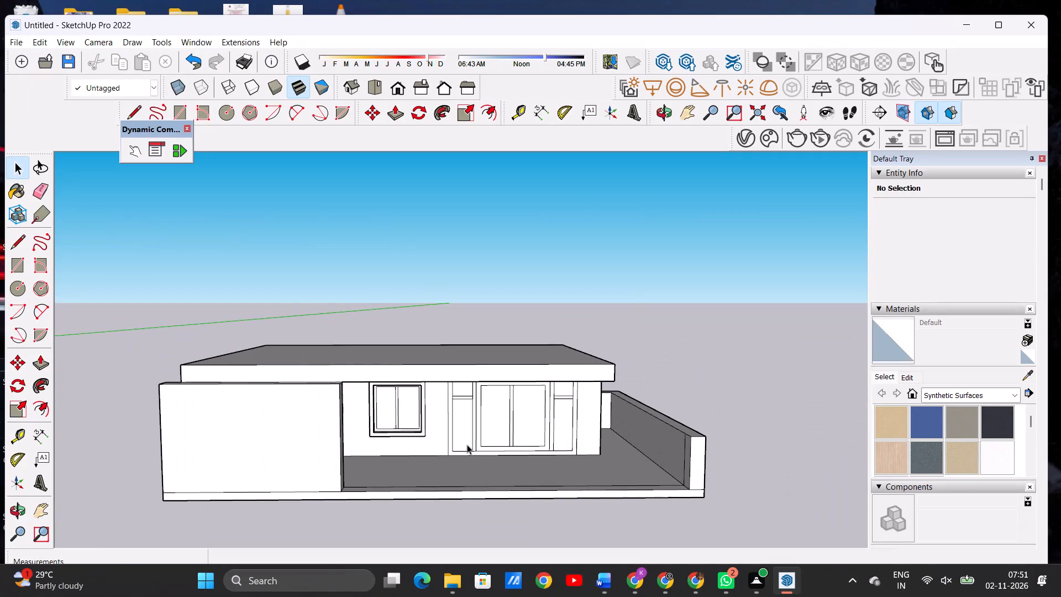
middle_click_drag(477, 444, 351, 463)
middle_click_drag(345, 487, 430, 492)
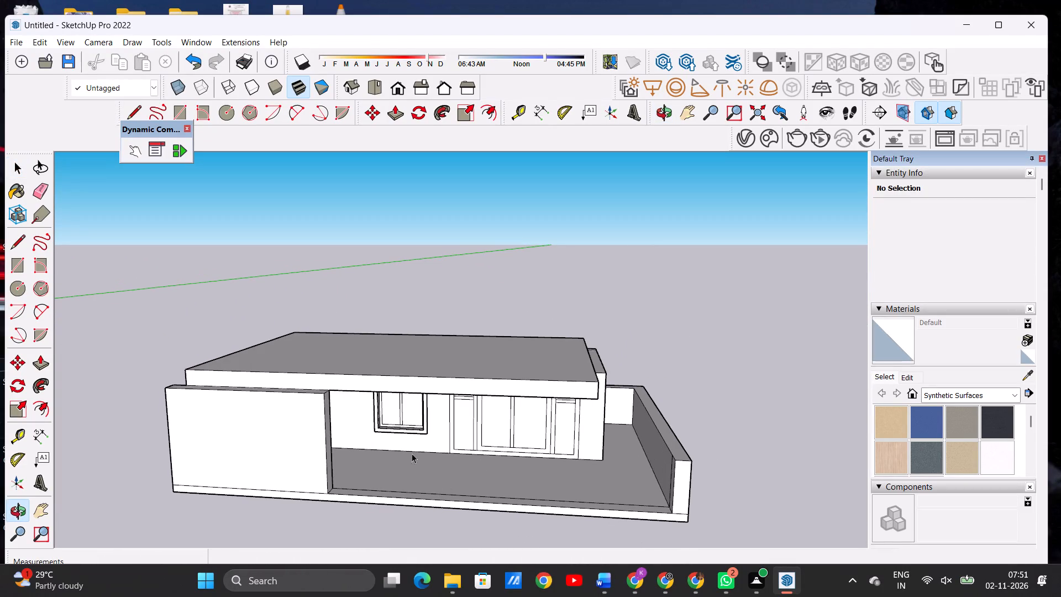
middle_click_drag(397, 462, 448, 411)
scroll(436, 434, "down", 1)
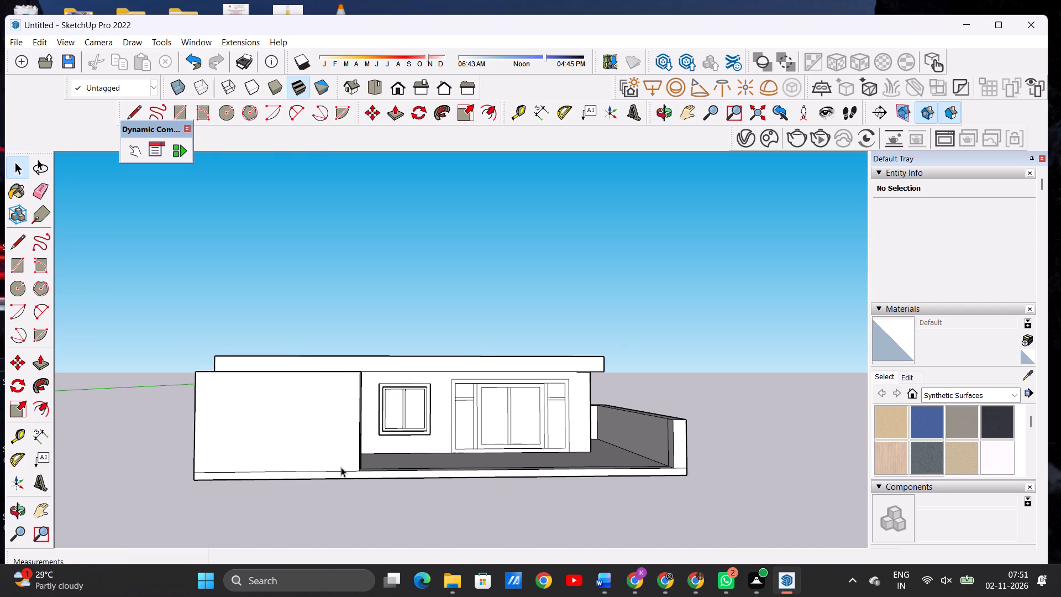
scroll(350, 451, "down", 2)
middle_click_drag(354, 390, 340, 473)
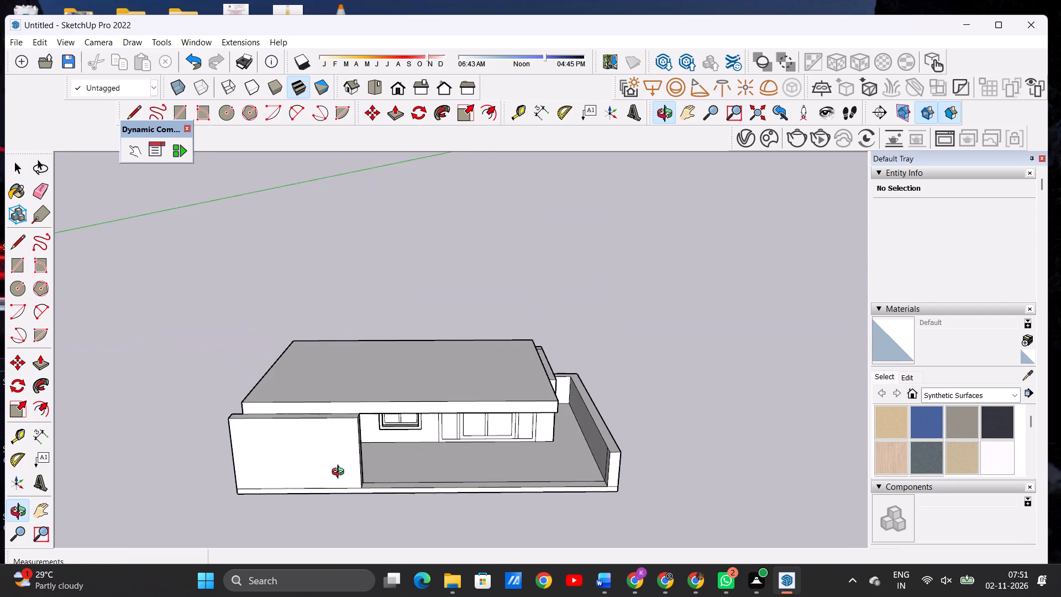
middle_click_drag(340, 473, 339, 463)
middle_click_drag(351, 464, 360, 396)
middle_click(360, 390)
middle_click(360, 390)
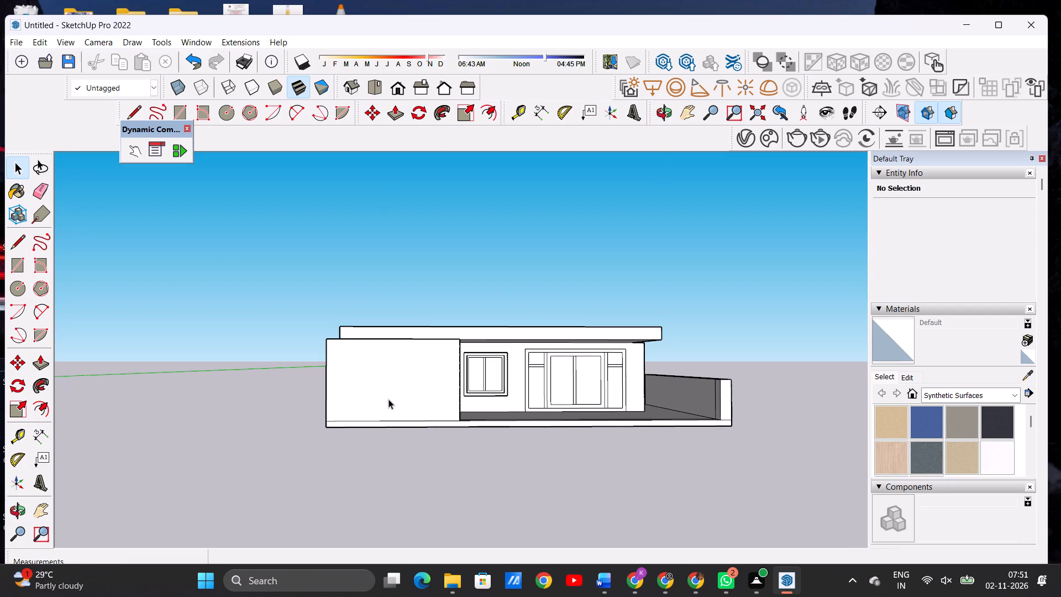
Examine the framed opening, the lowered side wall and the underside of the roof overhang along the open front.
scroll(627, 360, "up", 2)
scroll(628, 364, "down", 1)
scroll(628, 369, "up", 4)
scroll(627, 373, "down", 1)
scroll(627, 374, "up", 2)
middle_click(619, 369)
middle_click_drag(619, 369, 607, 380)
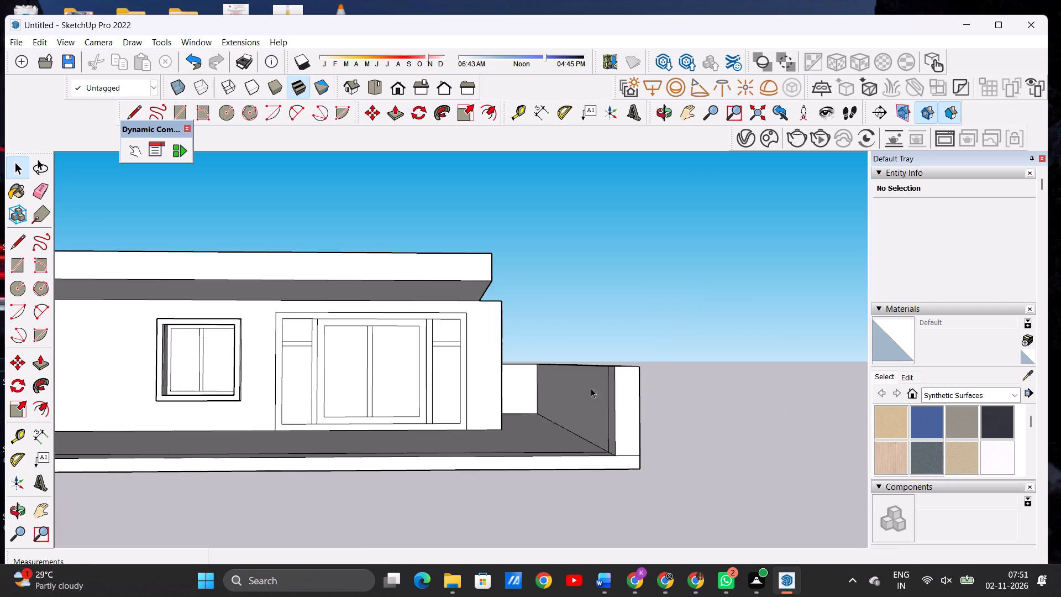
middle_click(547, 418)
scroll(539, 409, "up", 1)
scroll(537, 418, "down", 1)
scroll(538, 421, "up", 1)
scroll(538, 421, "down", 8)
scroll(542, 423, "up", 1)
scroll(542, 423, "down", 7)
scroll(423, 404, "up", 5)
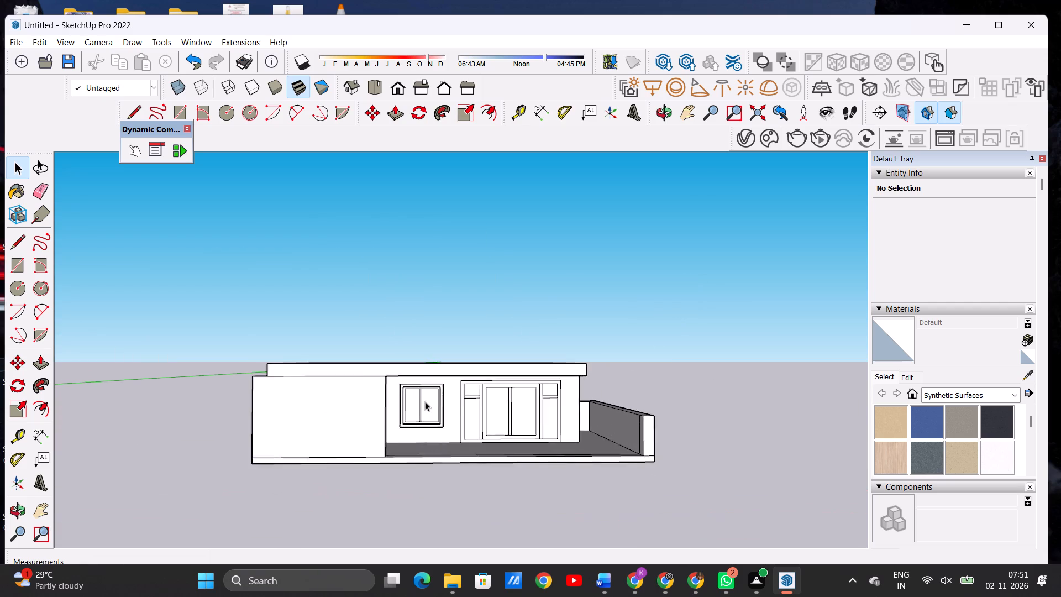
scroll(425, 401, "up", 7)
scroll(432, 405, "down", 1)
middle_click(432, 406)
middle_click_drag(428, 423, 422, 485)
middle_click_drag(422, 485, 416, 451)
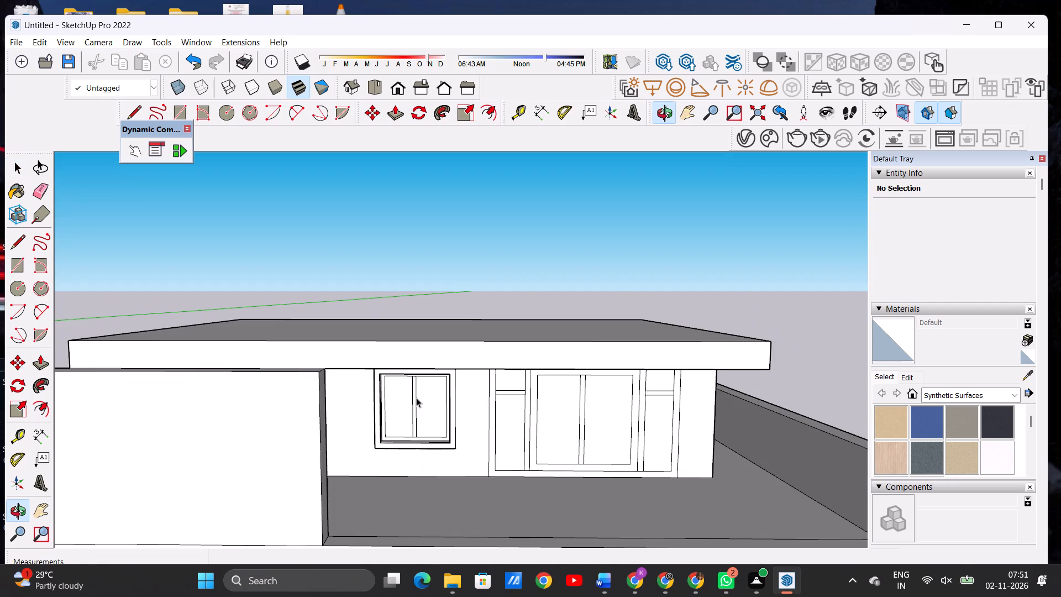
Examine the window frame and framed opening beneath the roof slab from close, oblique and front angles.
scroll(421, 416, "up", 13)
middle_click_drag(418, 415, 297, 426)
middle_click(434, 436)
scroll(402, 449, "down", 4)
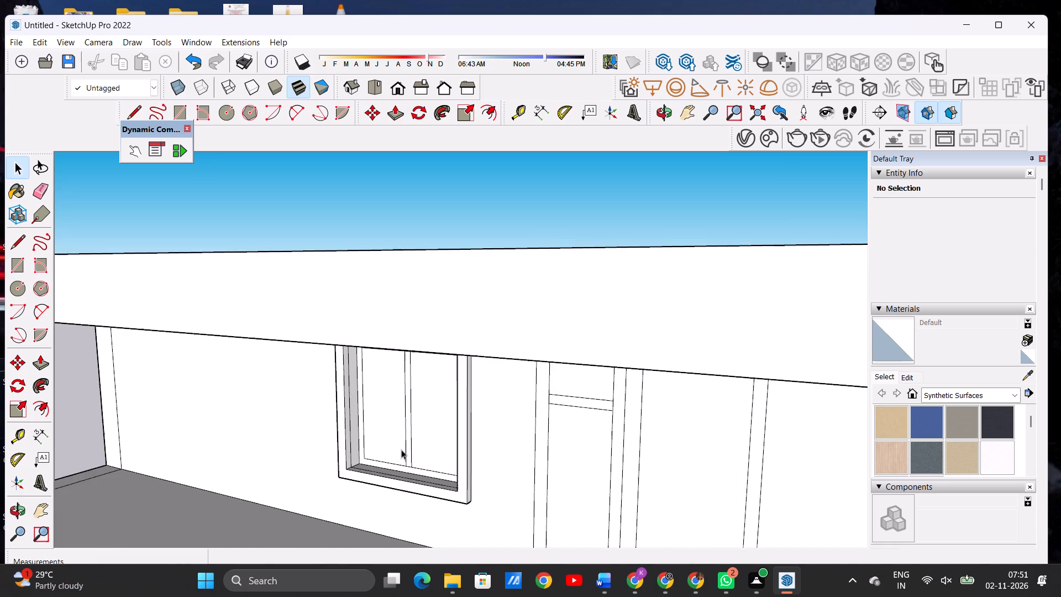
scroll(401, 449, "down", 13)
middle_click_drag(380, 442, 386, 442)
middle_click_drag(394, 437, 407, 430)
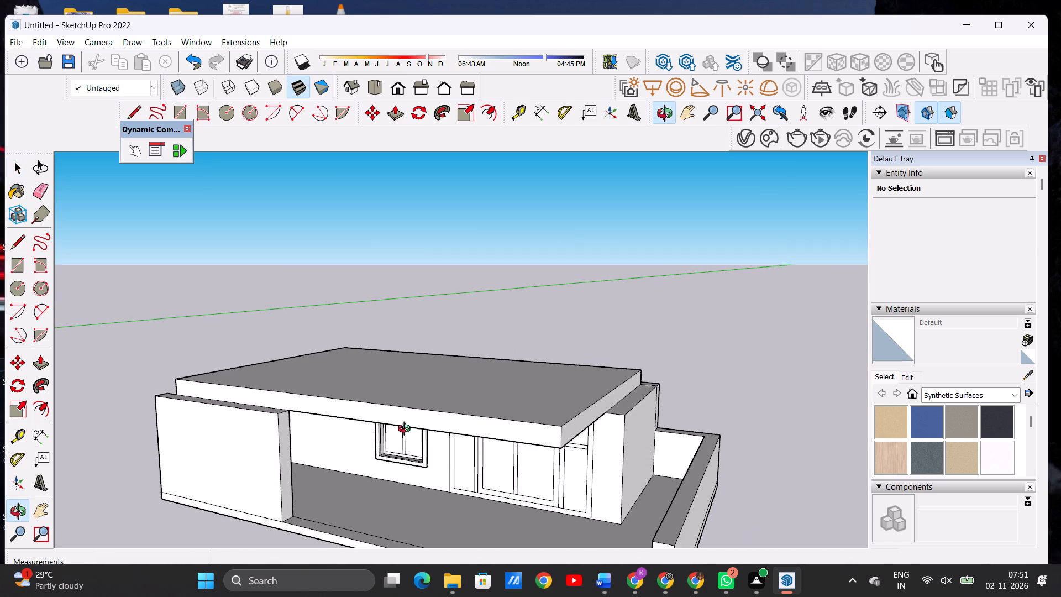
middle_click_drag(407, 430, 519, 428)
scroll(450, 439, "up", 2)
scroll(450, 439, "down", 1)
scroll(450, 439, "up", 8)
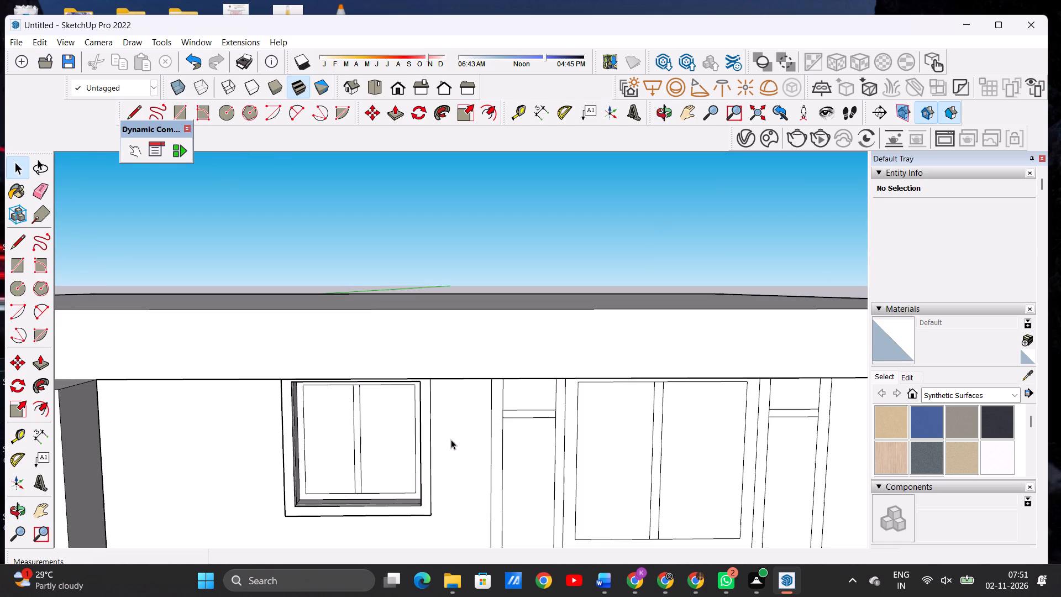
scroll(492, 443, "up", 1)
middle_click_drag(504, 424, 508, 412)
scroll(485, 404, "up", 1)
scroll(480, 439, "down", 9)
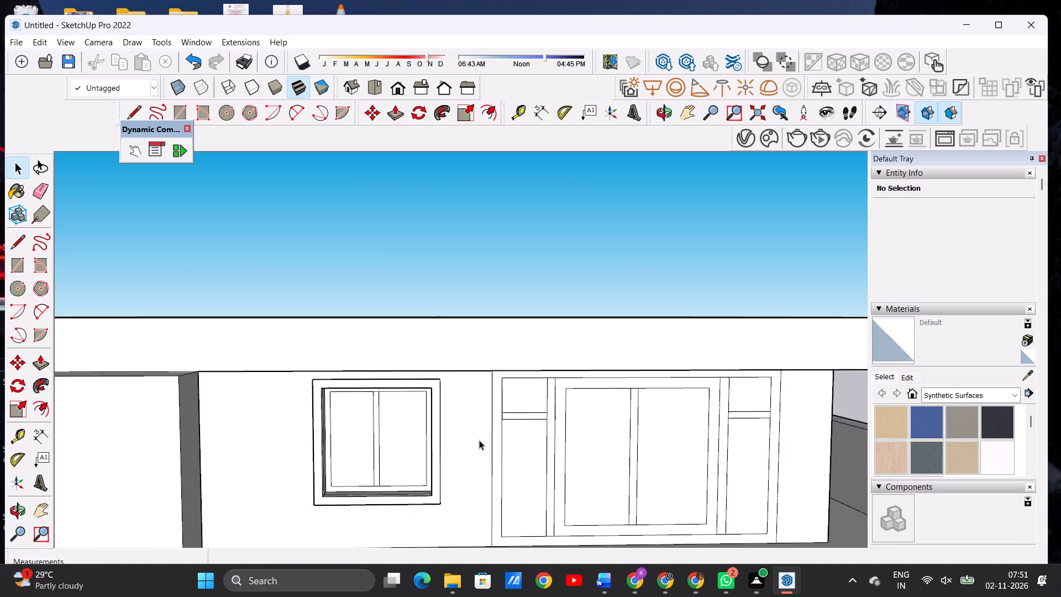
scroll(479, 440, "down", 7)
middle_click_drag(507, 464, 253, 431)
middle_click_drag(413, 451, 451, 451)
middle_click_drag(445, 449, 603, 453)
middle_click_drag(388, 448, 426, 483)
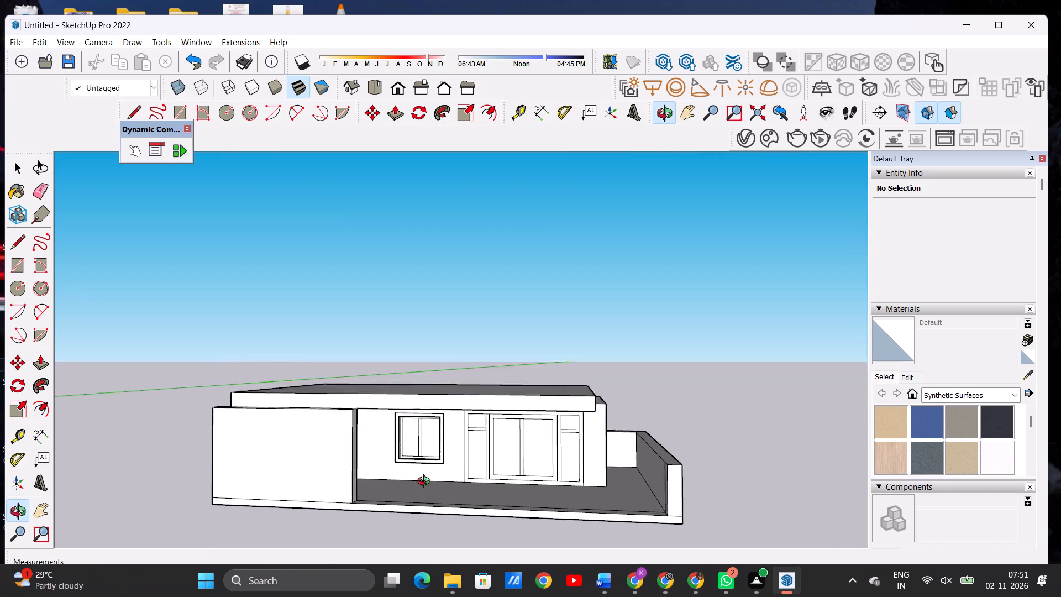
middle_click_drag(426, 483, 428, 438)
scroll(427, 439, "up", 2)
scroll(427, 439, "down", 1)
scroll(427, 439, "up", 2)
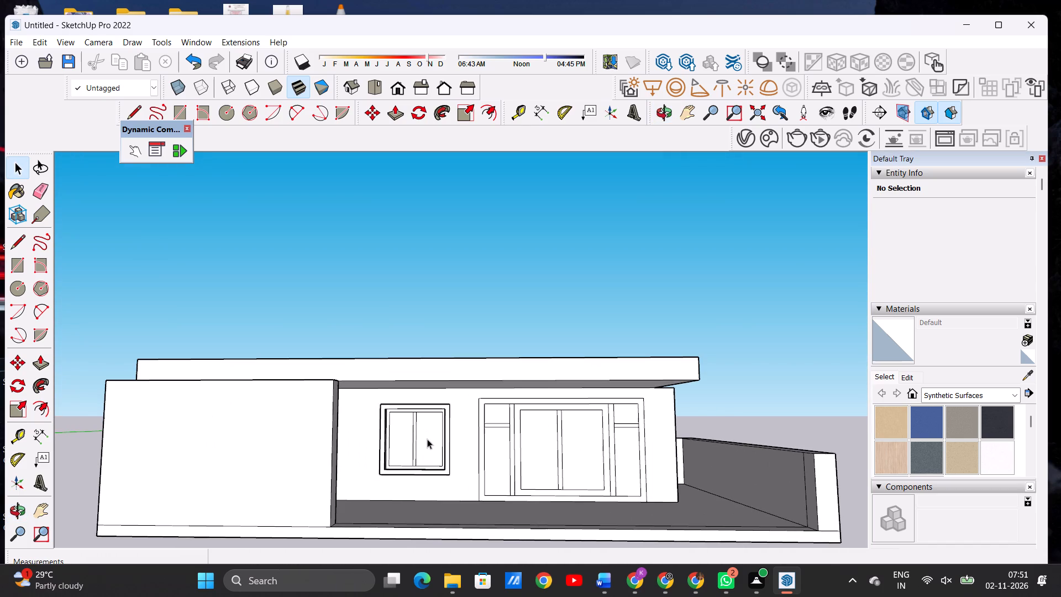
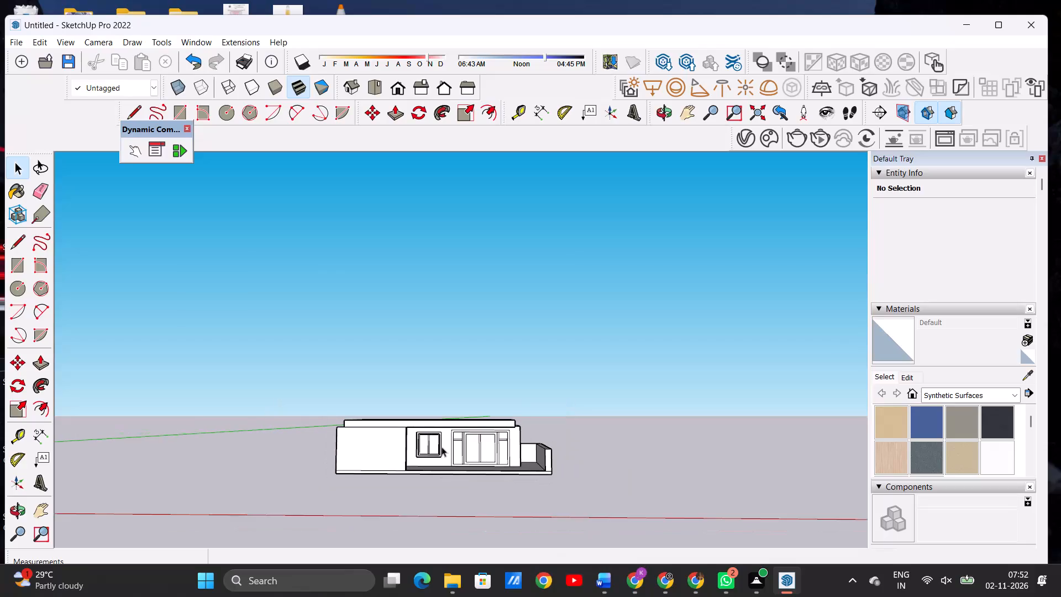
Examine the front of the house from a raised angle, checking the roof slab, window, framed opening and open floor area.
middle_click(435, 531)
scroll(424, 438, "up", 7)
middle_click_drag(446, 450, 448, 509)
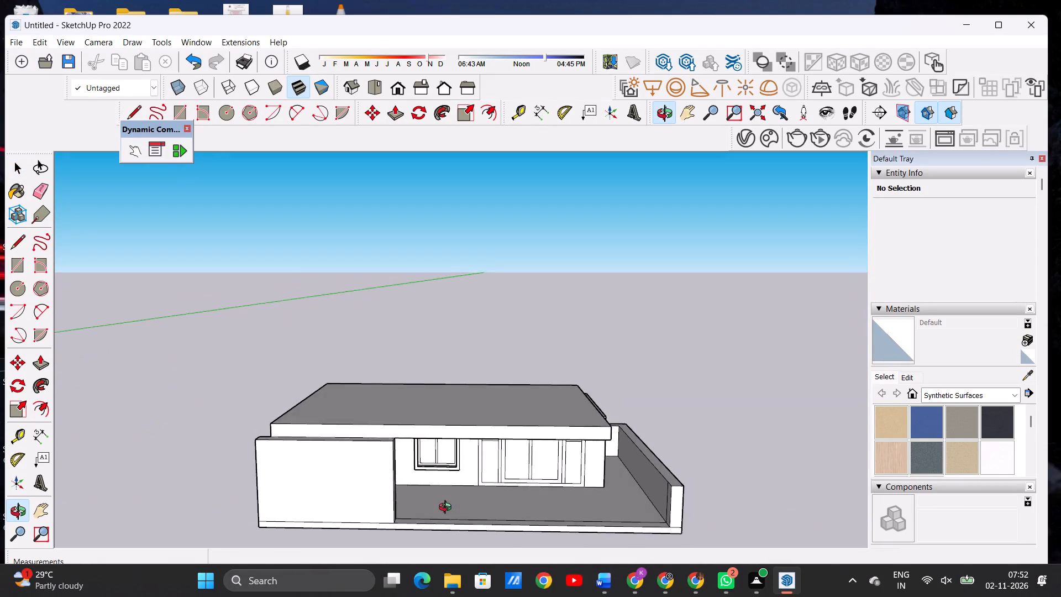
middle_click_drag(448, 509, 444, 496)
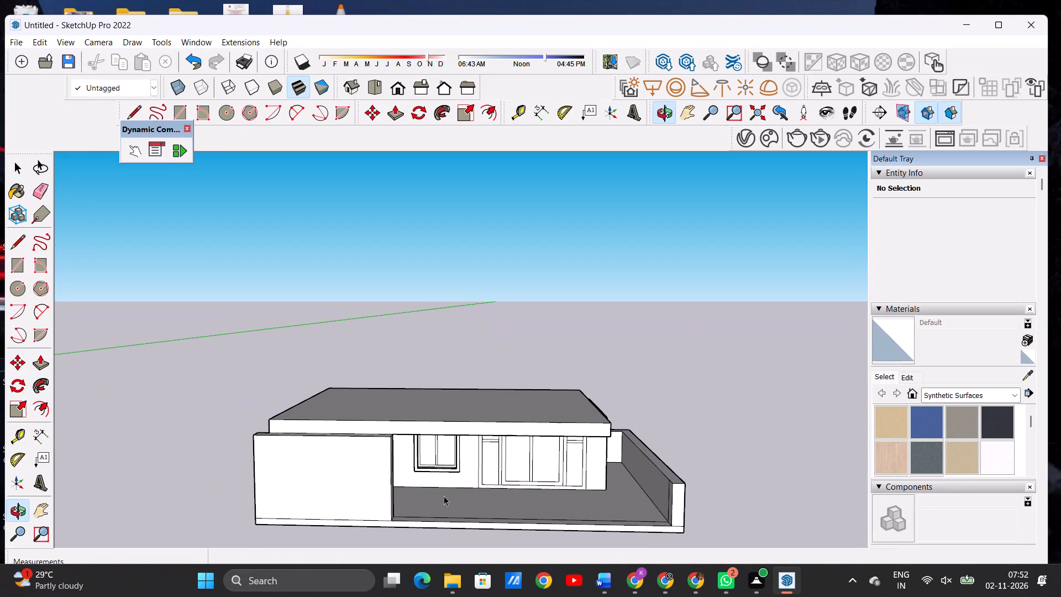
scroll(456, 493, "down", 1)
scroll(442, 486, "up", 3)
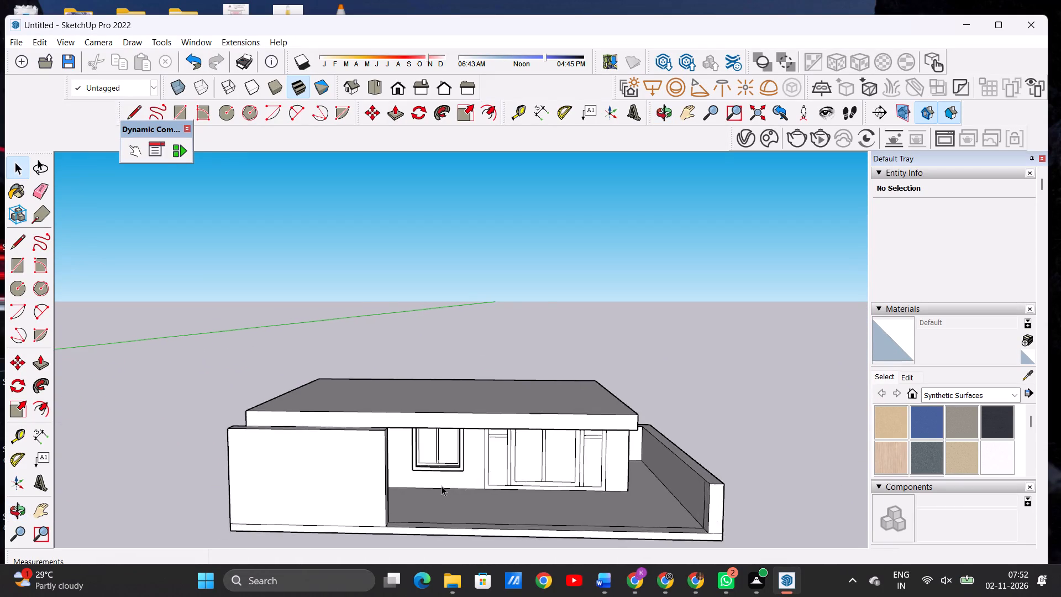
scroll(442, 486, "up", 4)
scroll(442, 486, "down", 7)
scroll(442, 486, "up", 1)
scroll(442, 486, "down", 1)
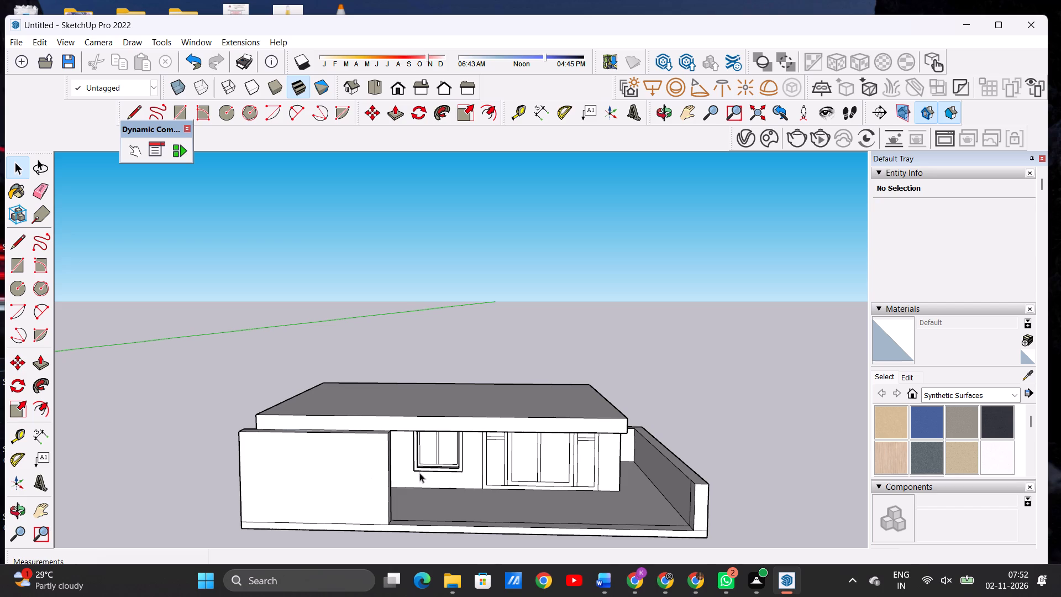
Examine the house from its solid-wall front corner, checking the side opening and how the roof slab meets the walls.
middle_click(296, 475)
middle_click(507, 451)
middle_click_drag(351, 459, 354, 464)
middle_click_drag(369, 469, 561, 428)
middle_click_drag(468, 448, 433, 452)
middle_click(297, 467)
scroll(293, 468, "down", 4)
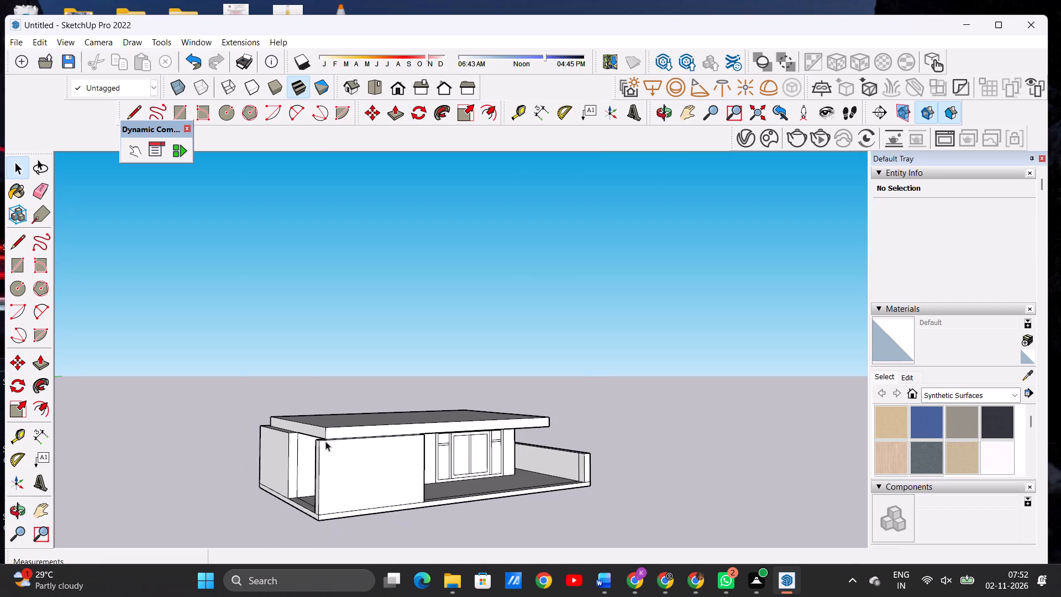
scroll(326, 421, "up", 6)
middle_click_drag(314, 435, 318, 488)
scroll(318, 488, "up", 1)
scroll(313, 422, "down", 9)
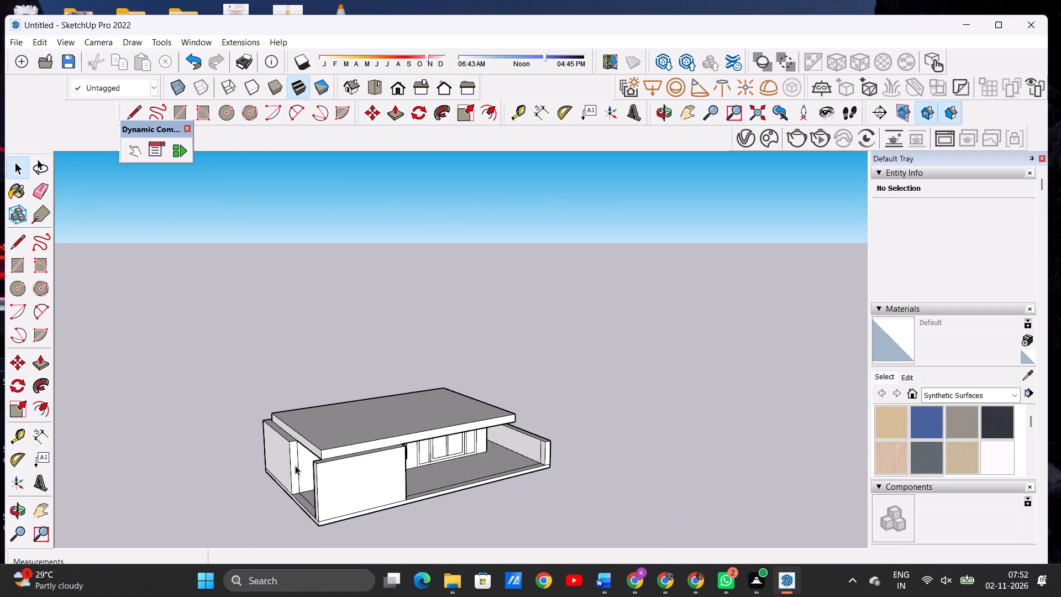
scroll(293, 469, "up", 12)
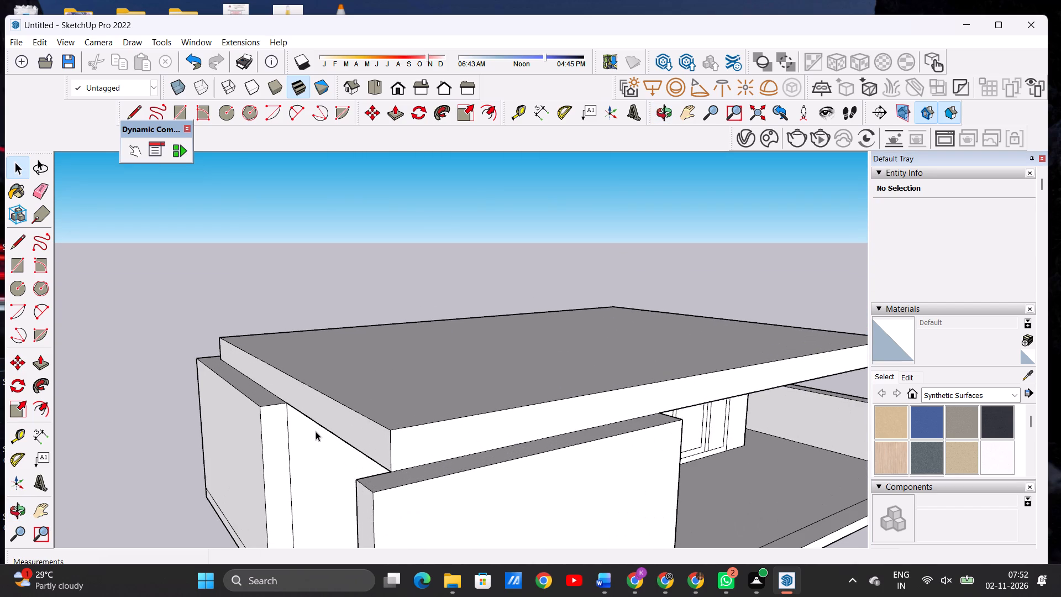
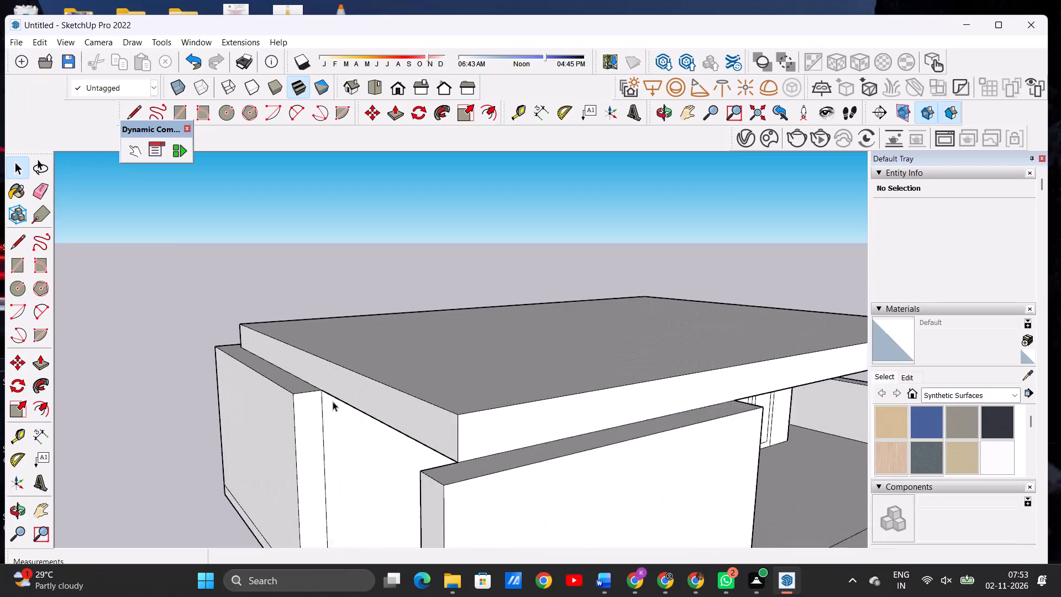
Draw a vertical line about 1' 7" long across the roof slab's side face, from the wall end's top corner to the slab's top edge.
scroll(333, 401, "up", 3)
middle_click_drag(307, 409, 308, 414)
middle_click_drag(308, 419, 308, 457)
middle_click_drag(311, 446, 314, 433)
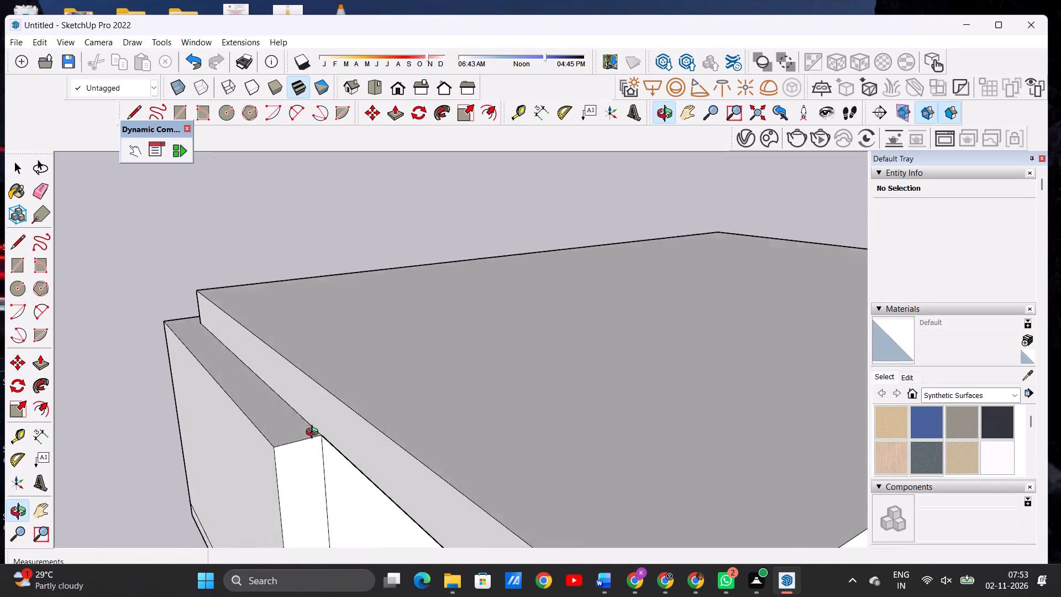
middle_click_drag(314, 433, 322, 400)
scroll(331, 374, "up", 7)
key("l")
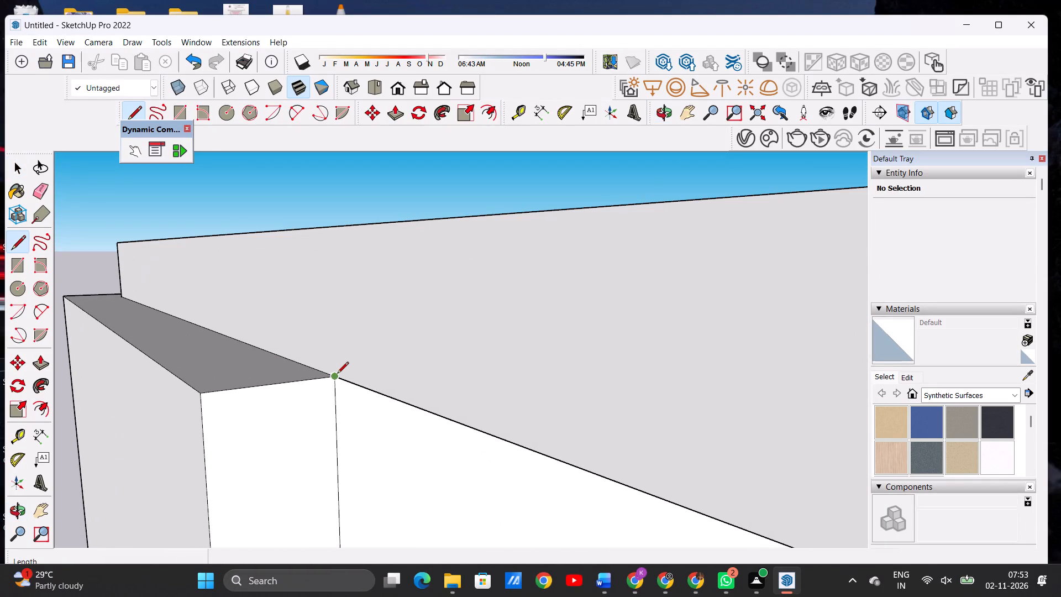
left_click(335, 374)
scroll(341, 341, "down", 9)
scroll(350, 302, "up", 9)
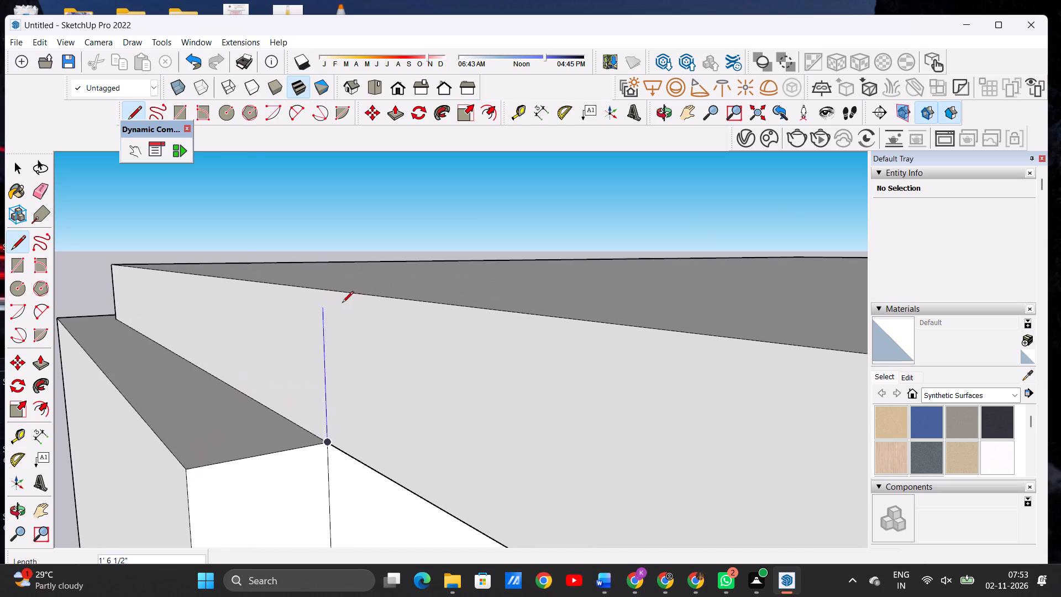
left_click(322, 292)
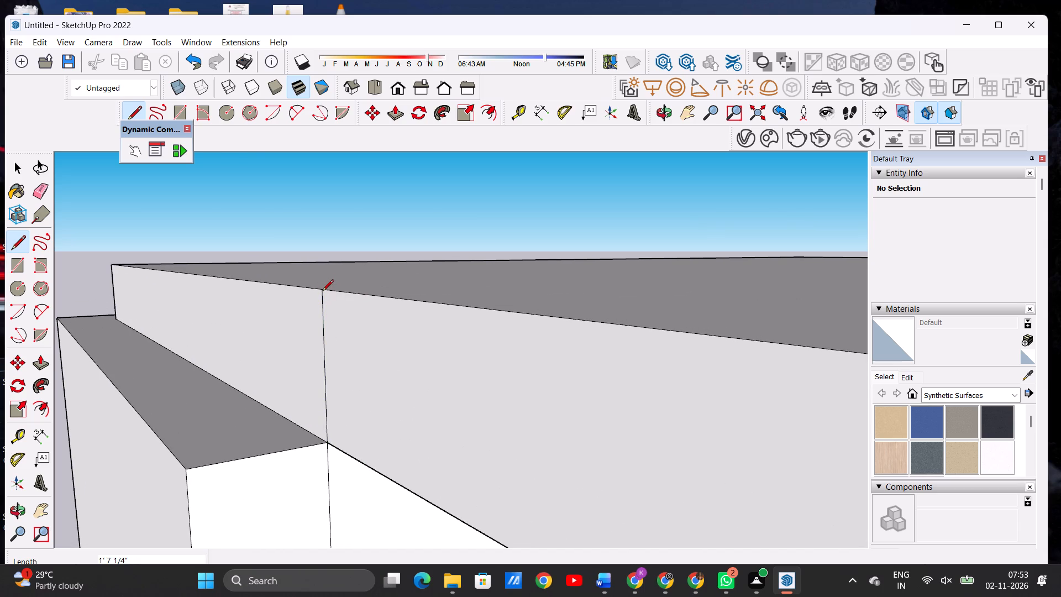
key("space")
Push/Pull the front part of the roof slab's split side face outward about 1' 5", up to the front wall's outer corner.
scroll(324, 342, "down", 11)
scroll(327, 357, "up", 1)
scroll(327, 357, "down", 7)
middle_click(342, 379)
middle_click_drag(334, 393, 322, 412)
scroll(340, 362, "down", 5)
scroll(376, 458, "up", 6)
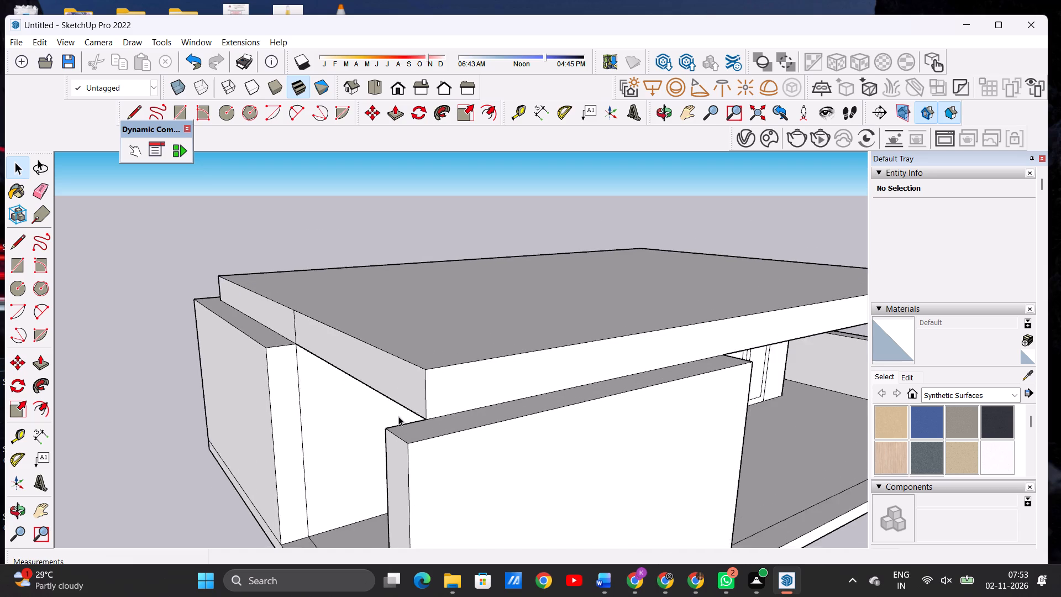
scroll(398, 416, "up", 2)
key("p")
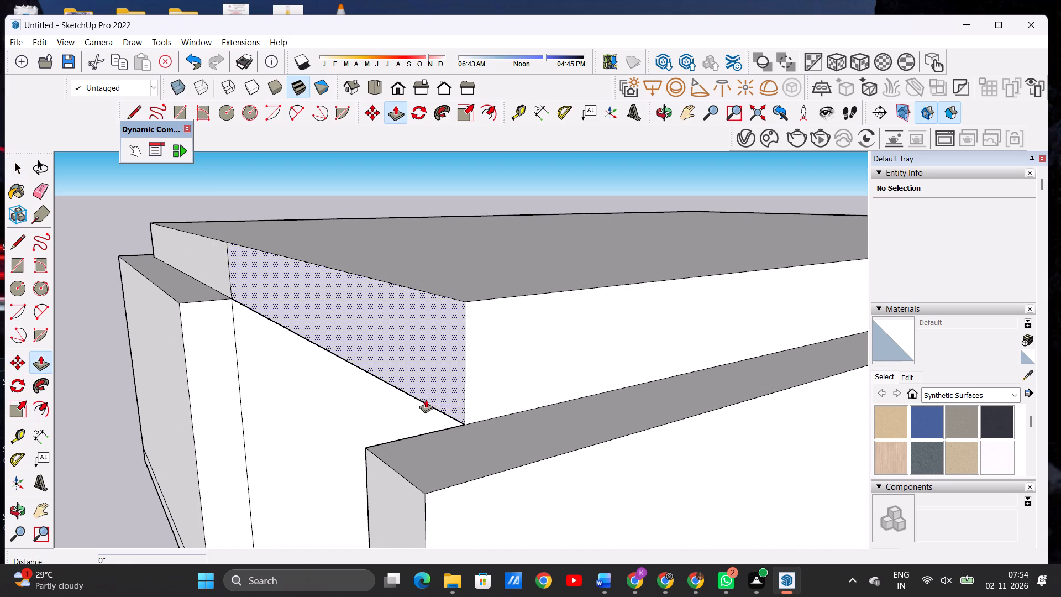
left_click(456, 395)
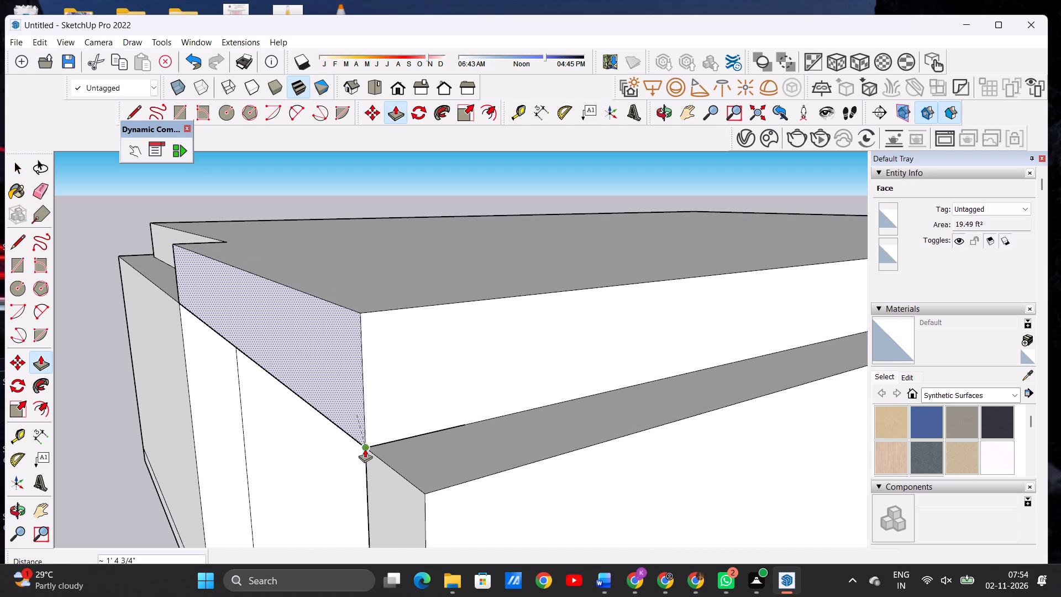
left_click(365, 449)
key("space")
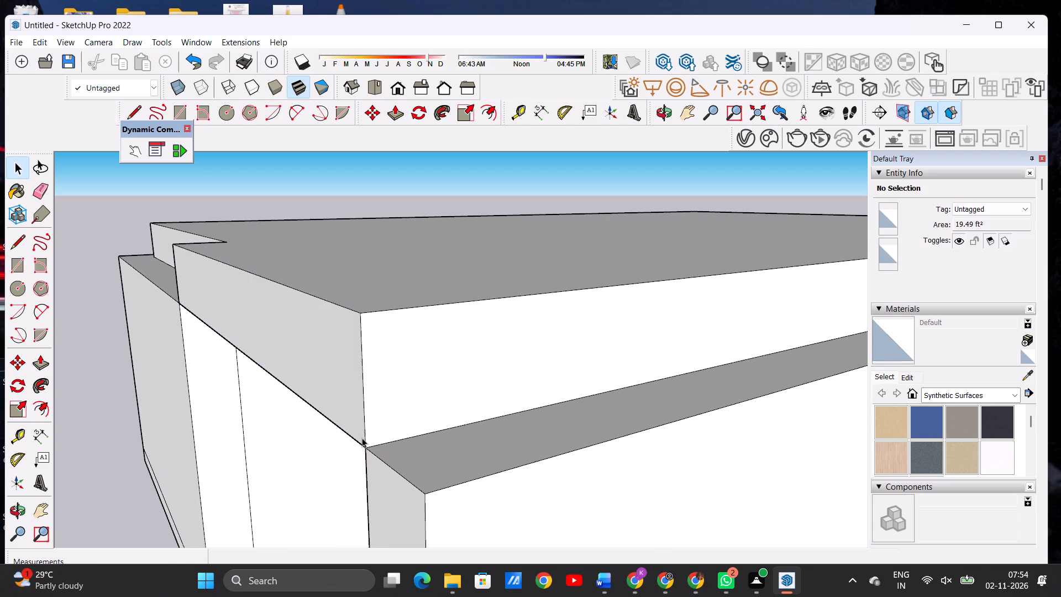
Examine the house from the front and the low-wall side, checking the extended roof slab against the walls and open floor area.
scroll(363, 437, "down", 19)
scroll(325, 413, "down", 6)
middle_click_drag(382, 425, 353, 426)
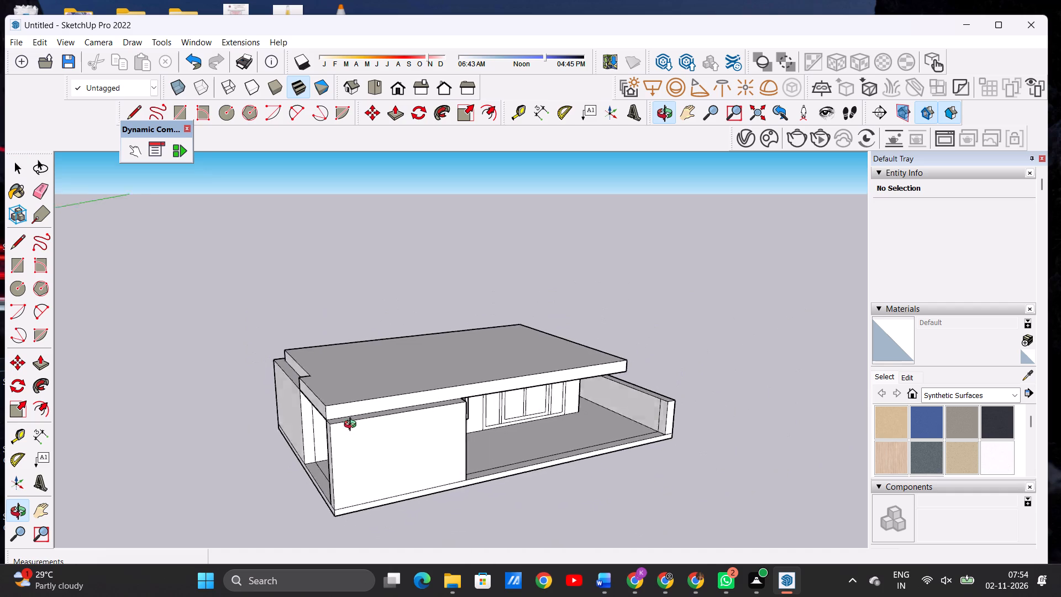
middle_click_drag(353, 426, 258, 403)
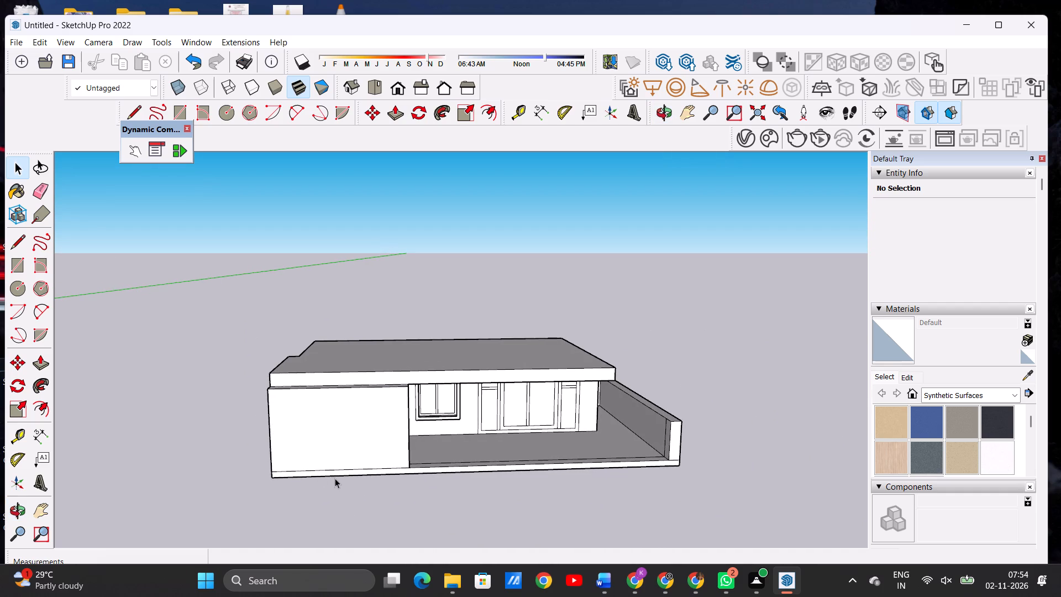
scroll(412, 479, "down", 2)
scroll(581, 418, "up", 5)
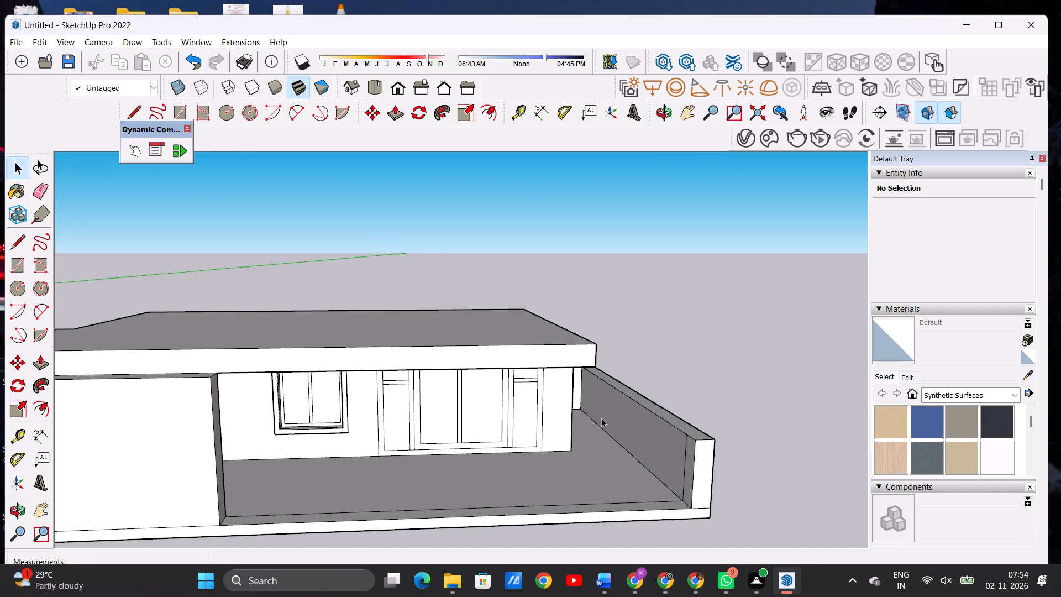
middle_click_drag(601, 418, 454, 489)
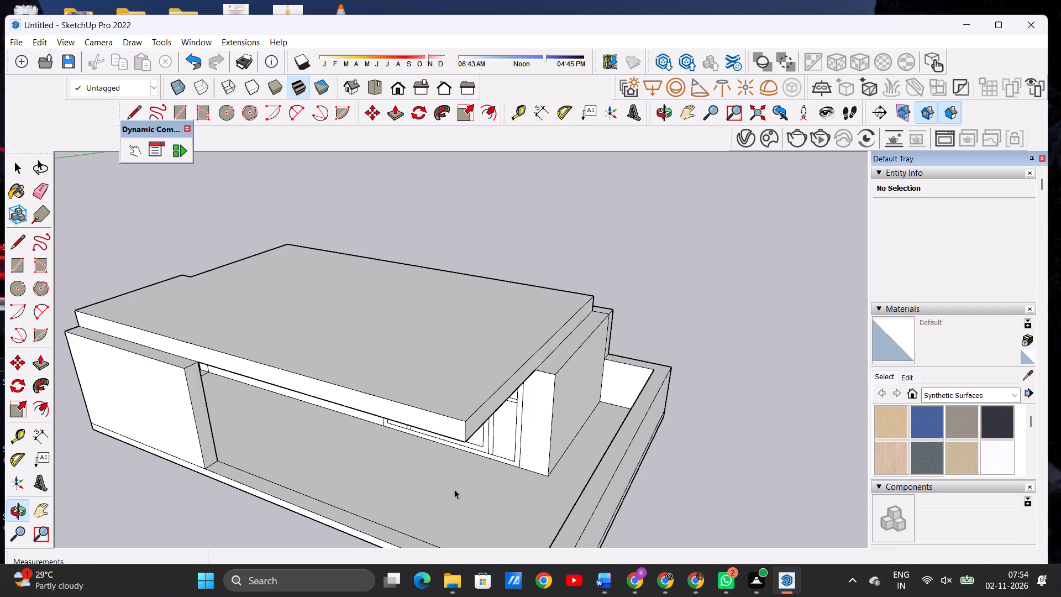
scroll(455, 426, "down", 13)
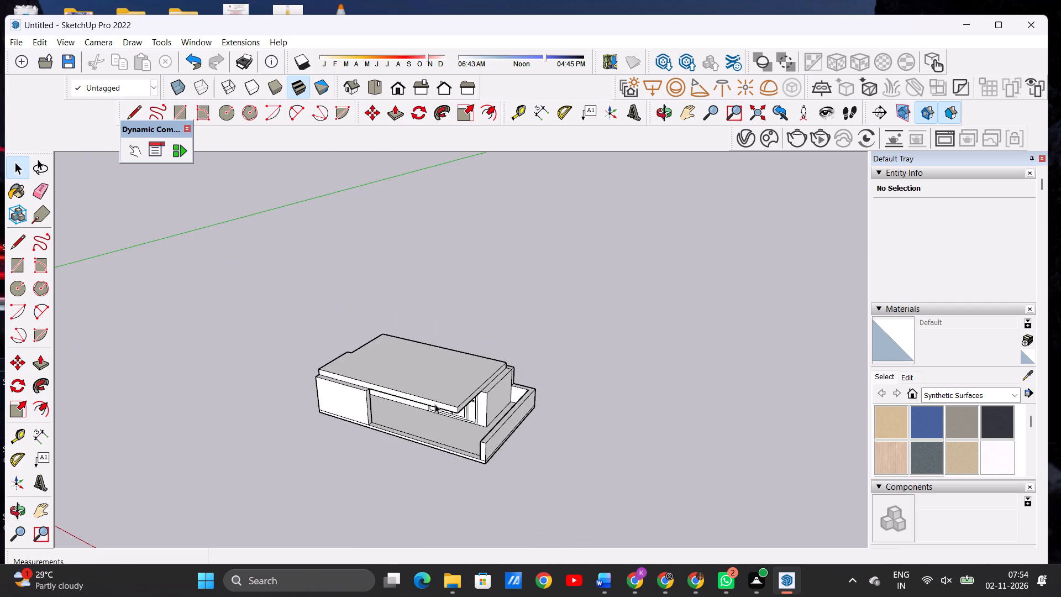
scroll(433, 404, "up", 10)
middle_click_drag(427, 422, 527, 364)
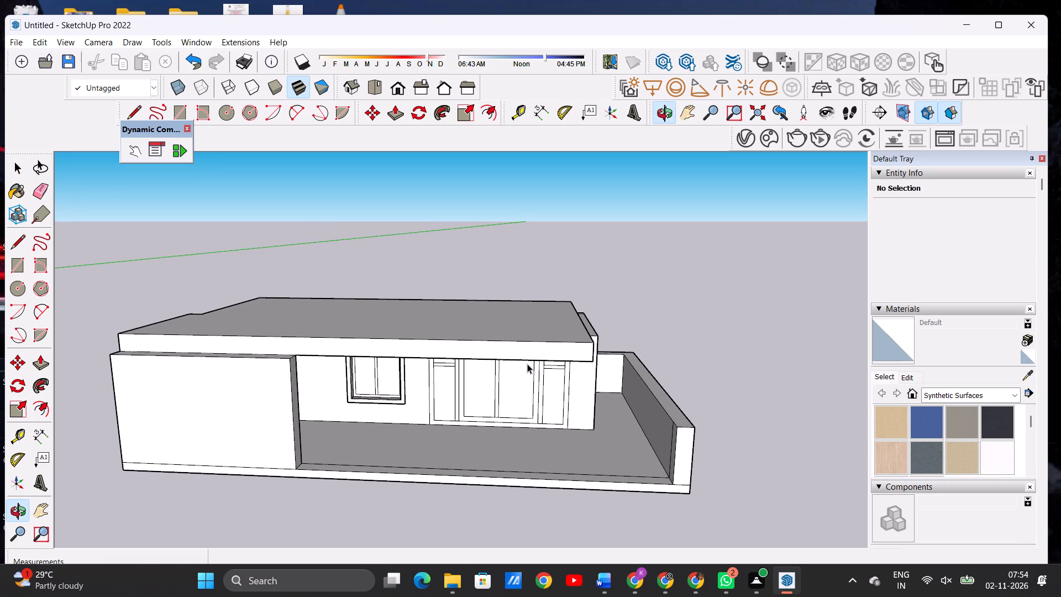
scroll(528, 377, "down", 4)
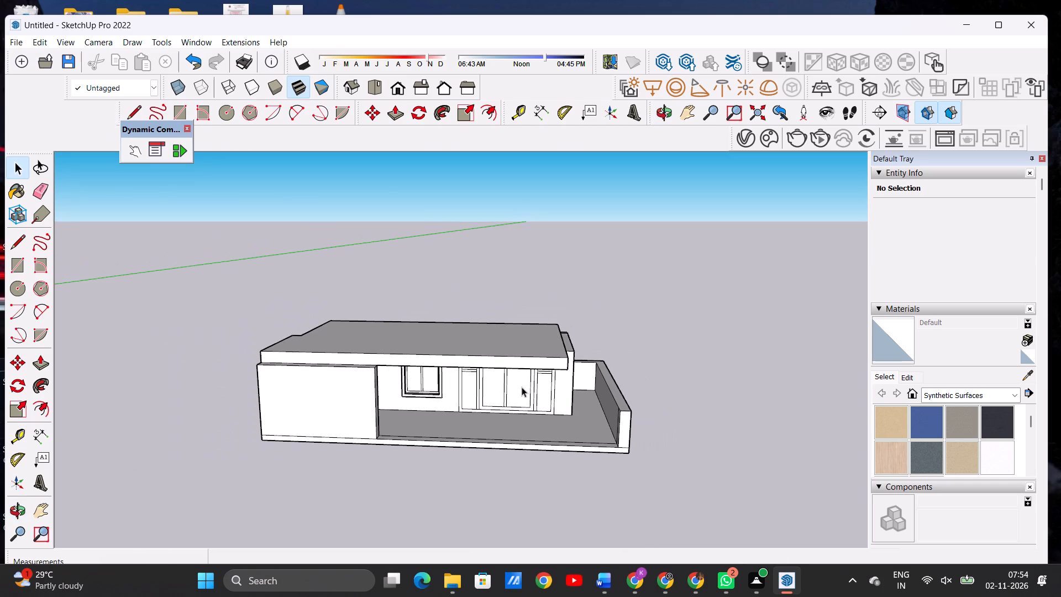
scroll(574, 358, "up", 4)
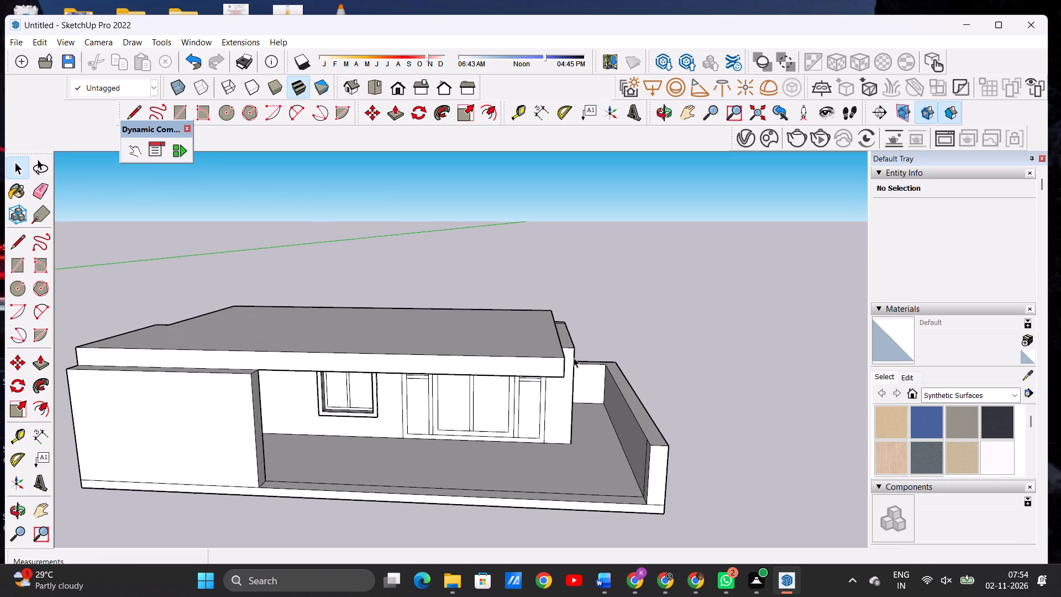
Extend the roof slab's side face toward the low side wall with Push/Pull, by about 1' 9" and a further 6' 6".
middle_click_drag(572, 365, 518, 379)
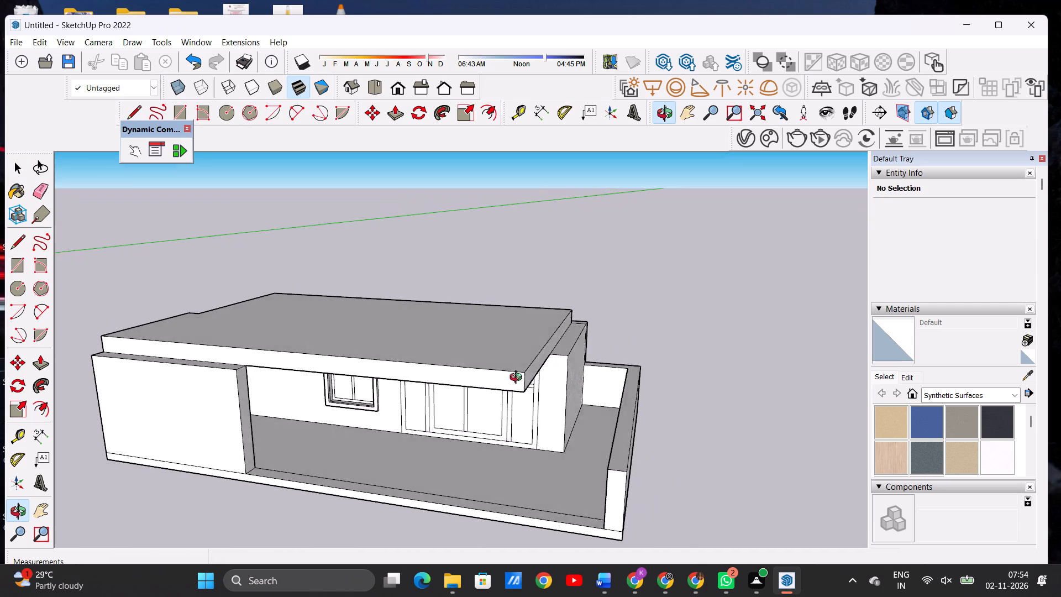
middle_click_drag(518, 379, 451, 423)
scroll(475, 423, "up", 3)
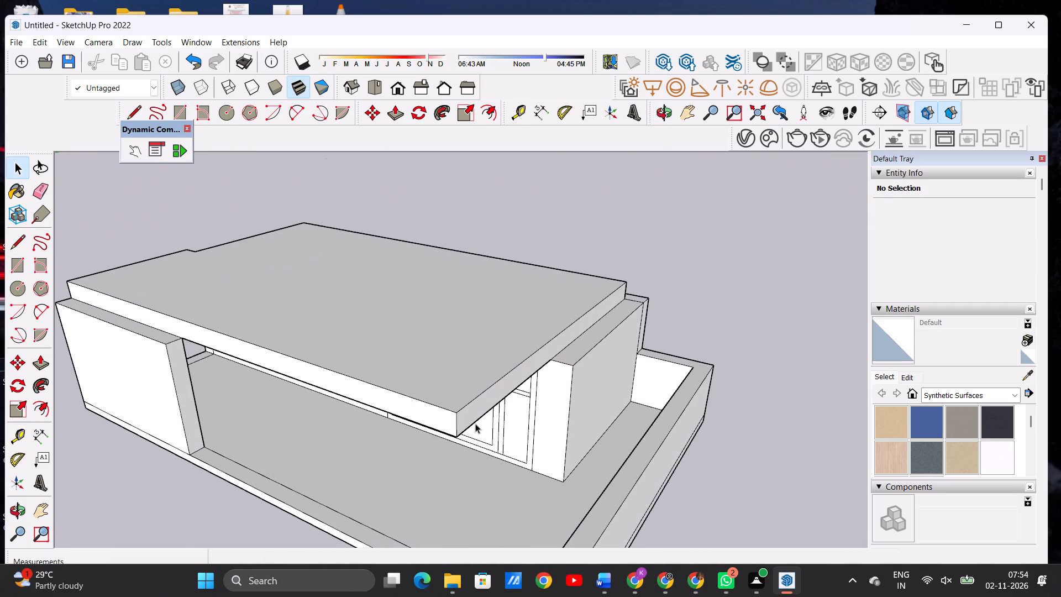
key("p")
scroll(480, 414, "up", 3)
left_click(474, 406)
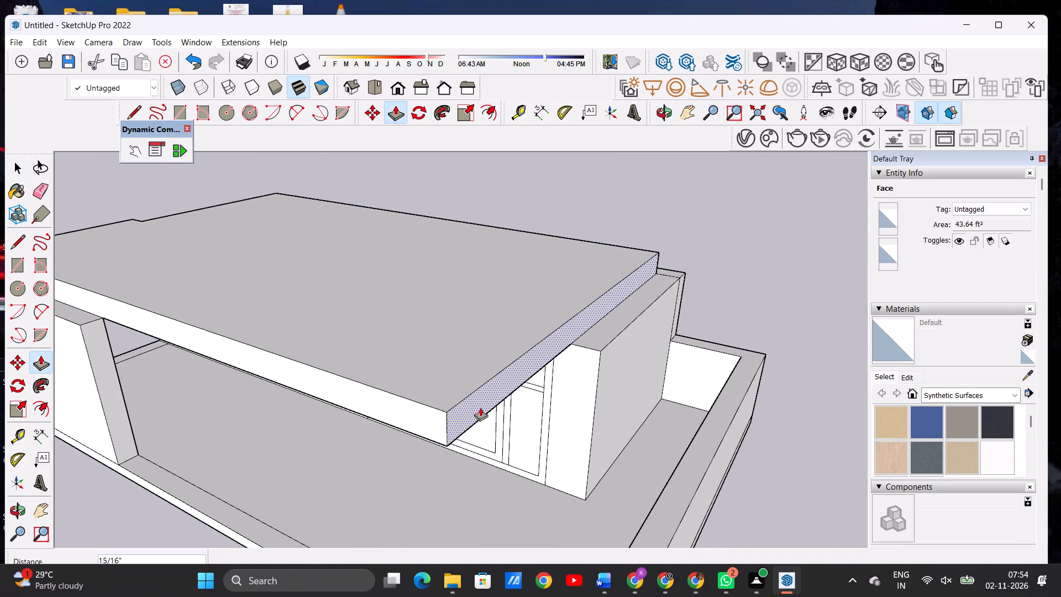
left_click(610, 417)
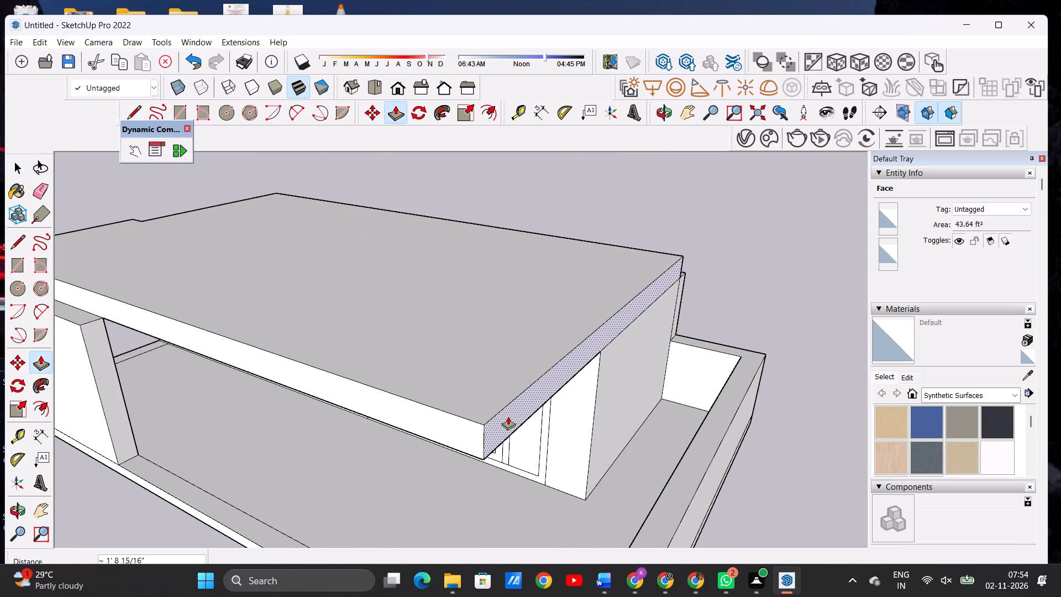
left_click(508, 416)
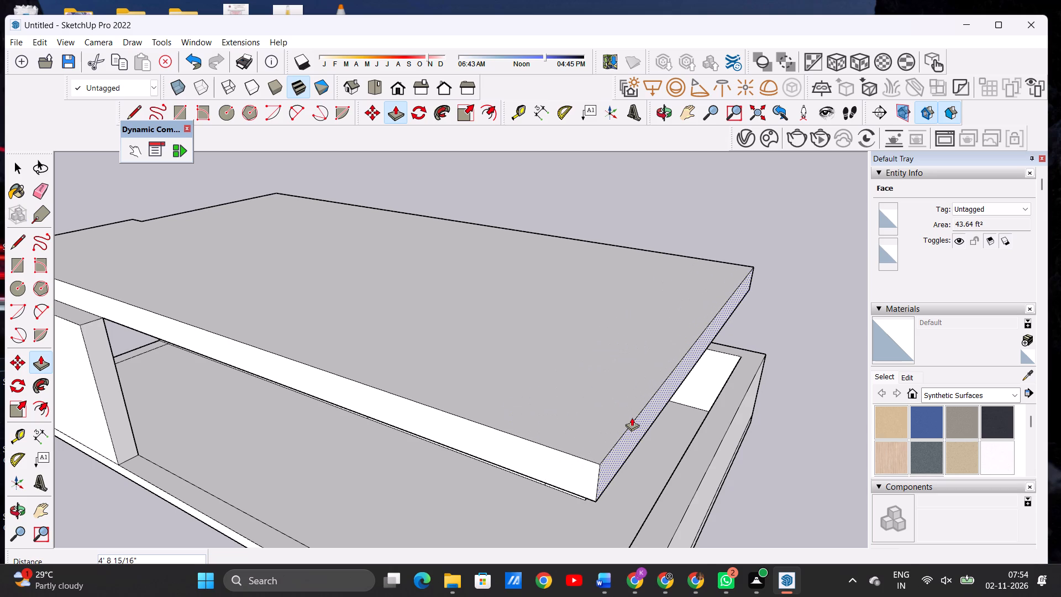
scroll(652, 412, "down", 11)
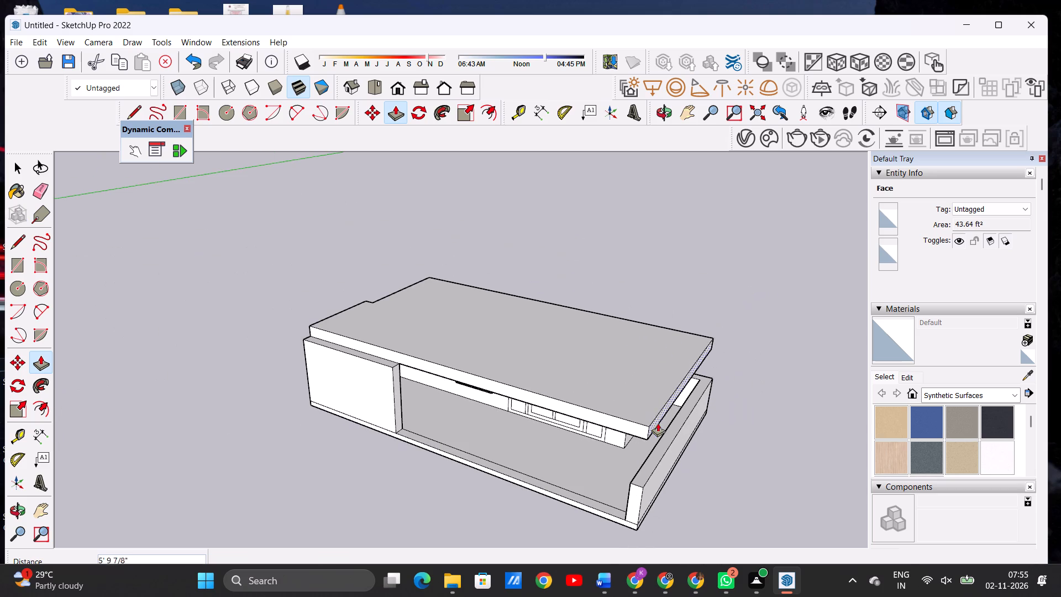
left_click(642, 488)
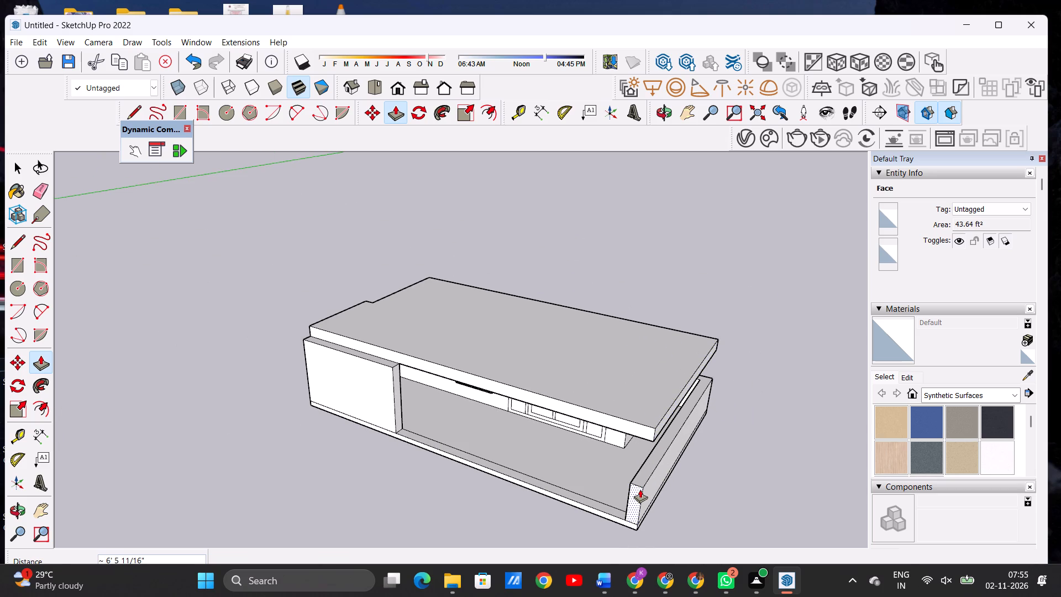
key("space")
Examine the front of the house from low and raised angles, checking the widened roof overhang above the window, framed opening and low wall.
scroll(560, 455, "down", 14)
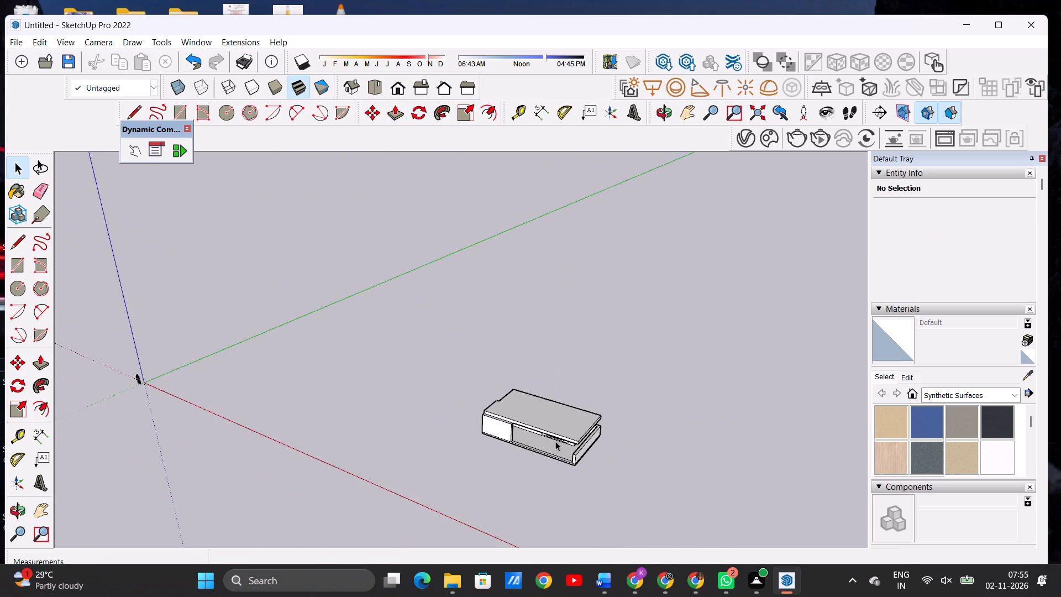
middle_click_drag(554, 442, 664, 345)
scroll(639, 385, "up", 3)
scroll(638, 386, "down", 1)
scroll(637, 389, "up", 5)
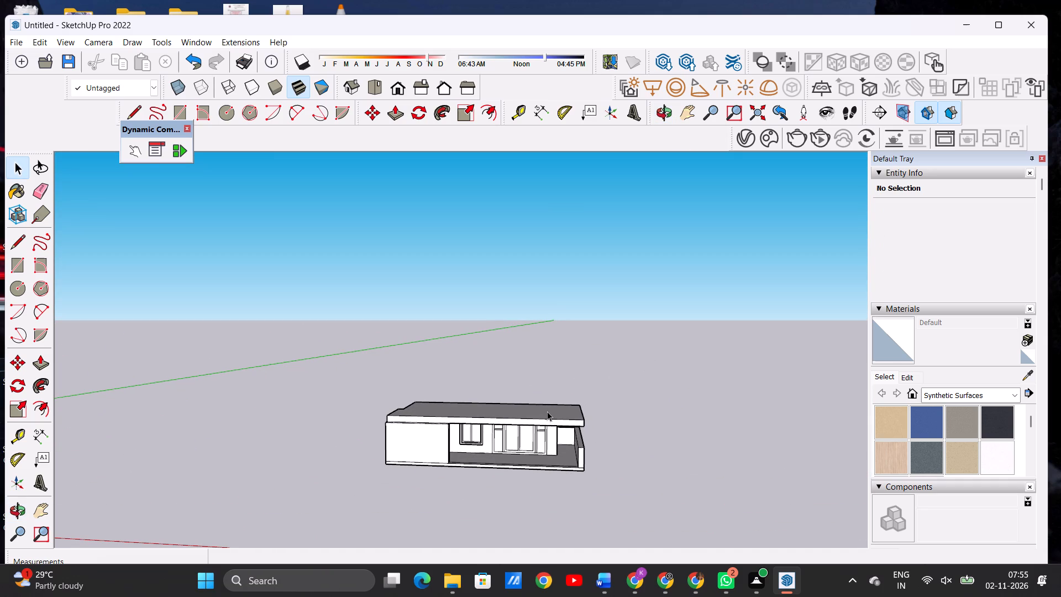
scroll(475, 420, "up", 7)
middle_click_drag(505, 446, 522, 409)
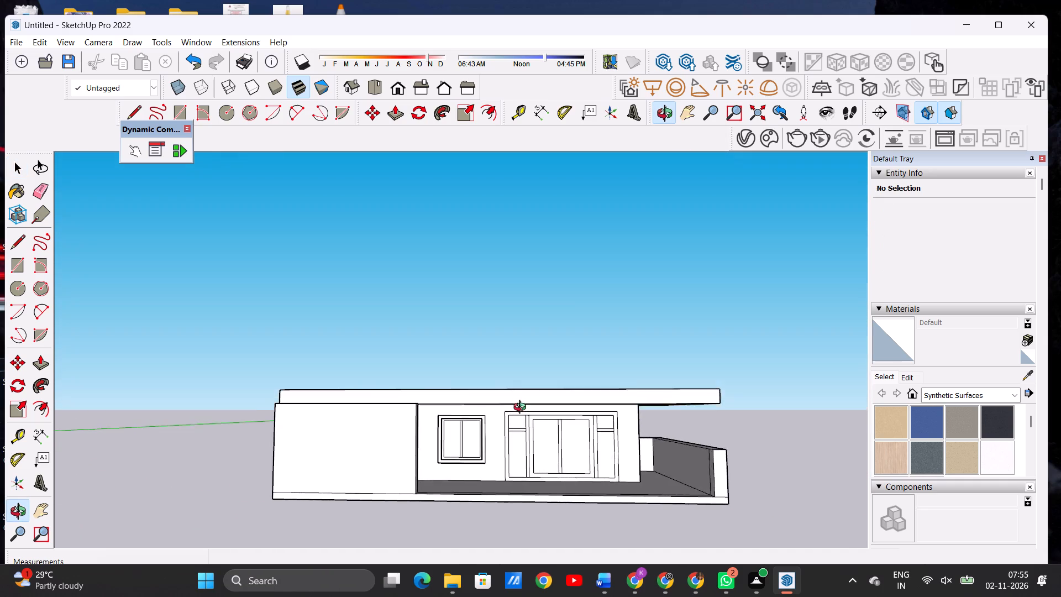
middle_click_drag(522, 409, 534, 437)
scroll(533, 439, "up", 9)
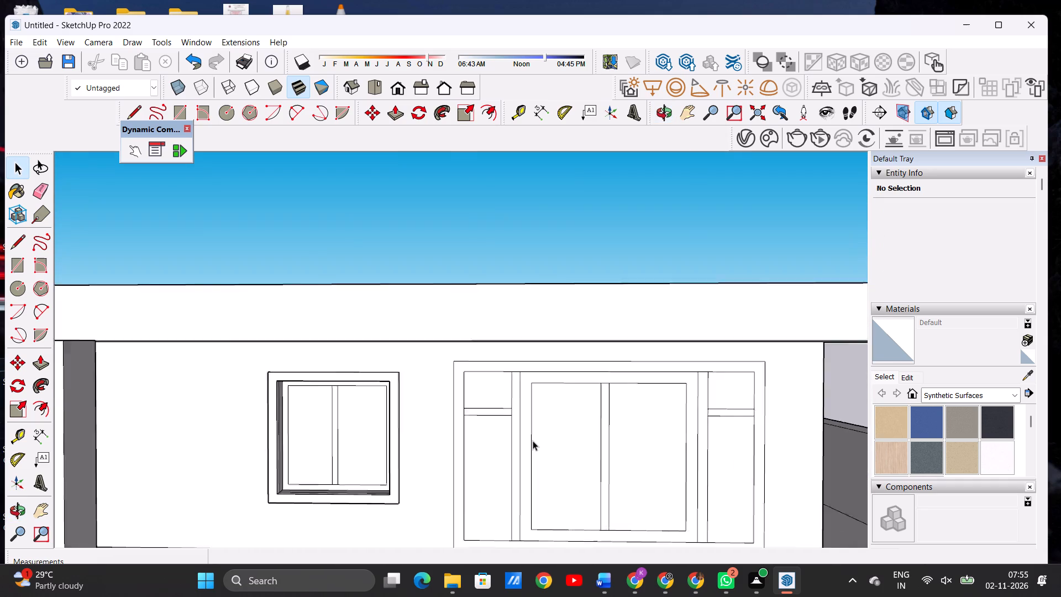
scroll(533, 441, "up", 3)
scroll(537, 444, "down", 5)
scroll(560, 433, "up", 3)
scroll(561, 433, "down", 4)
scroll(564, 434, "up", 1)
scroll(564, 434, "down", 11)
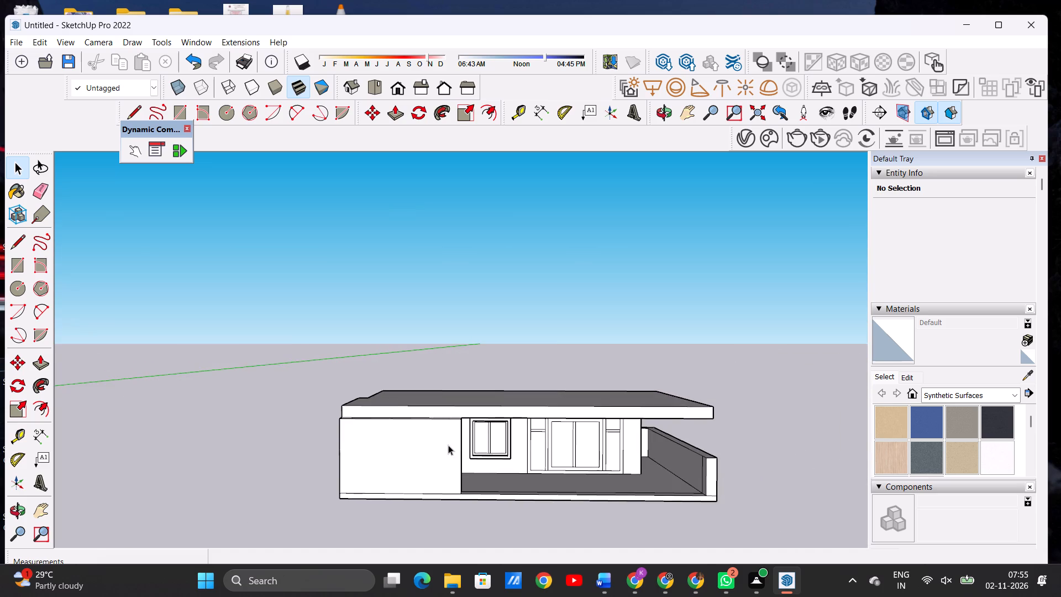
middle_click_drag(453, 461, 433, 476)
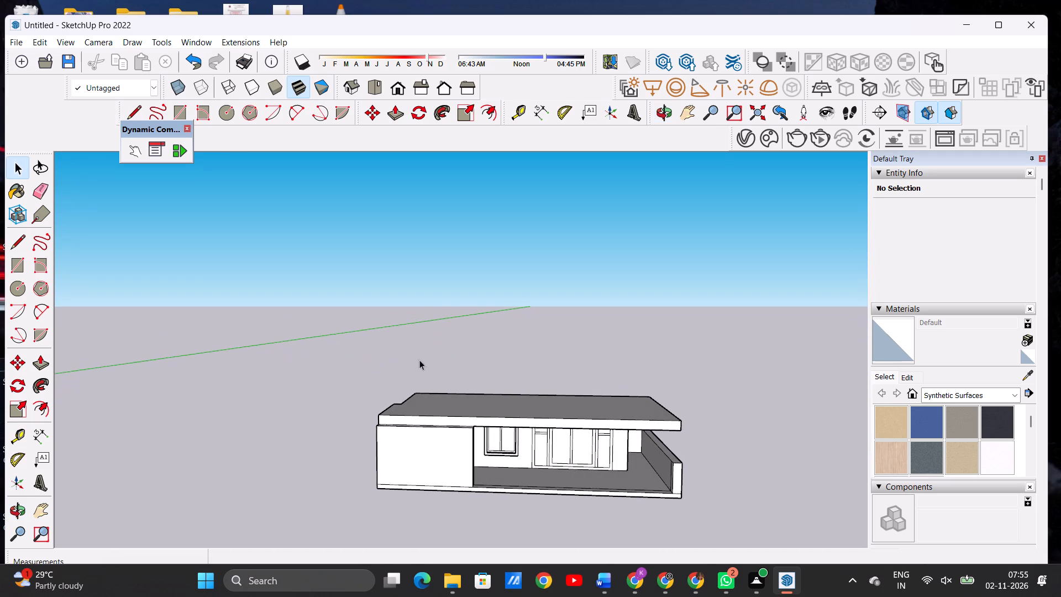
Examine the notched side and the opposite long wall of the house, checking how the roof slab sits back from the wall tops.
middle_click_drag(400, 381, 587, 406)
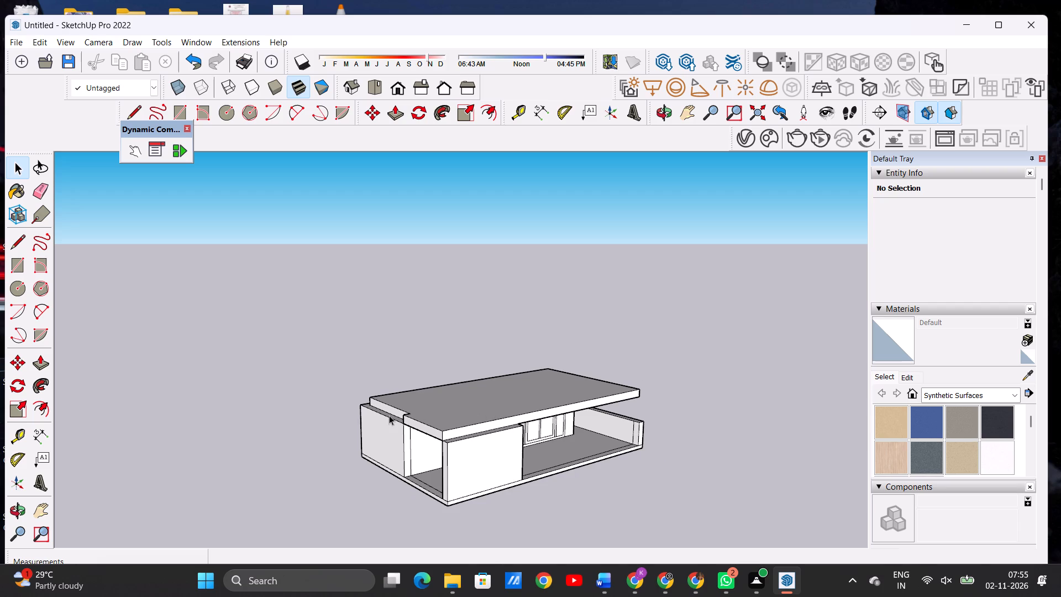
scroll(389, 415, "up", 6)
middle_click_drag(366, 411, 572, 425)
scroll(475, 393, "down", 6)
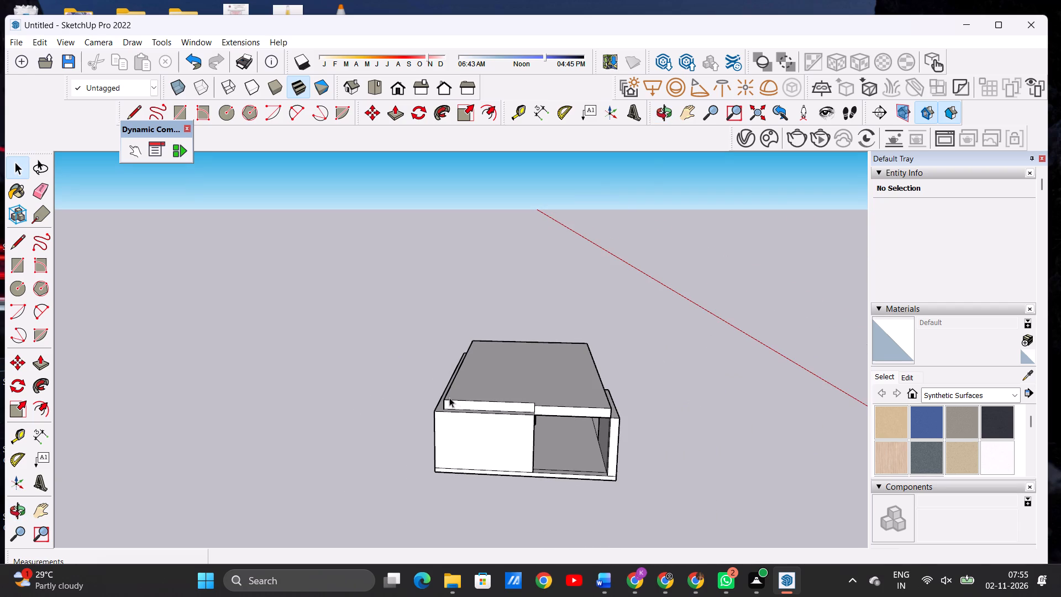
middle_click_drag(462, 420, 634, 436)
middle_click(484, 392)
middle_click_drag(484, 392, 491, 397)
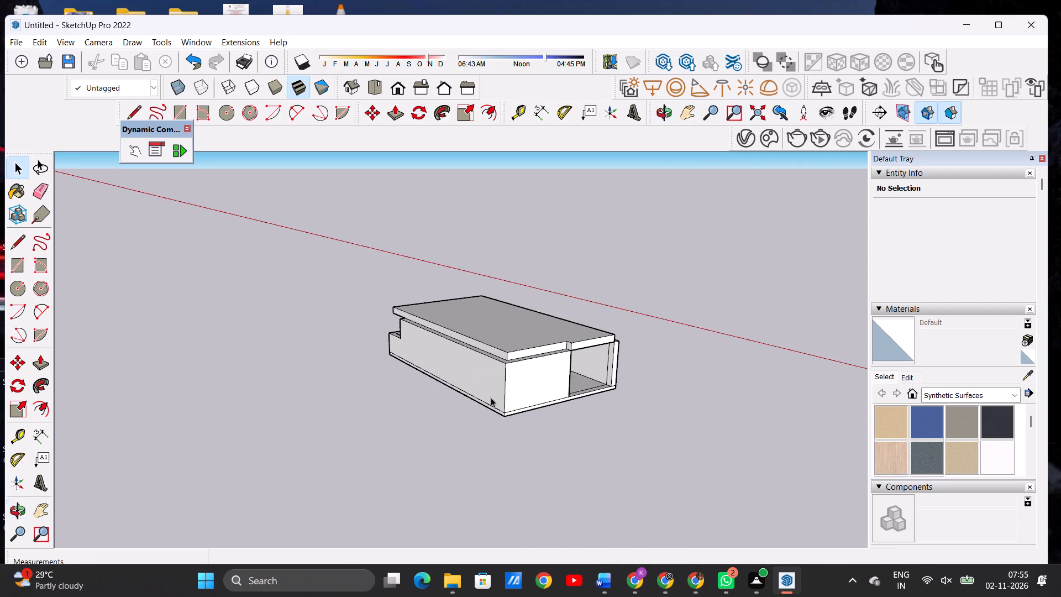
middle_click_drag(491, 397, 525, 402)
scroll(505, 339, "up", 2)
scroll(505, 339, "down", 1)
scroll(505, 339, "up", 15)
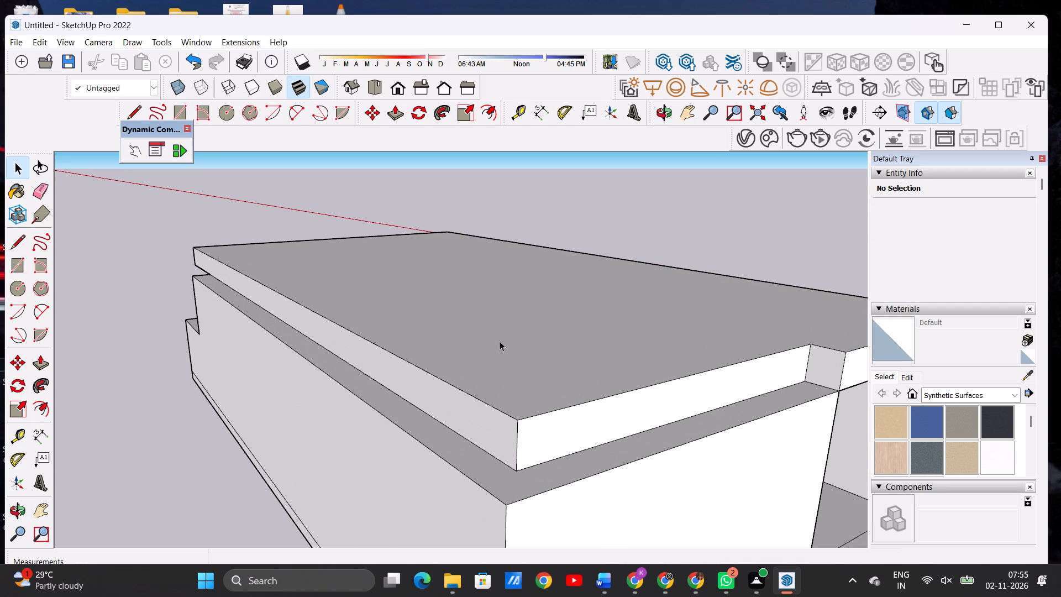
Extend the roof slab's long back face and the recessed part of its end face by about 1' 4 3/4" each, flush with the walls.
key("p")
left_click(511, 438)
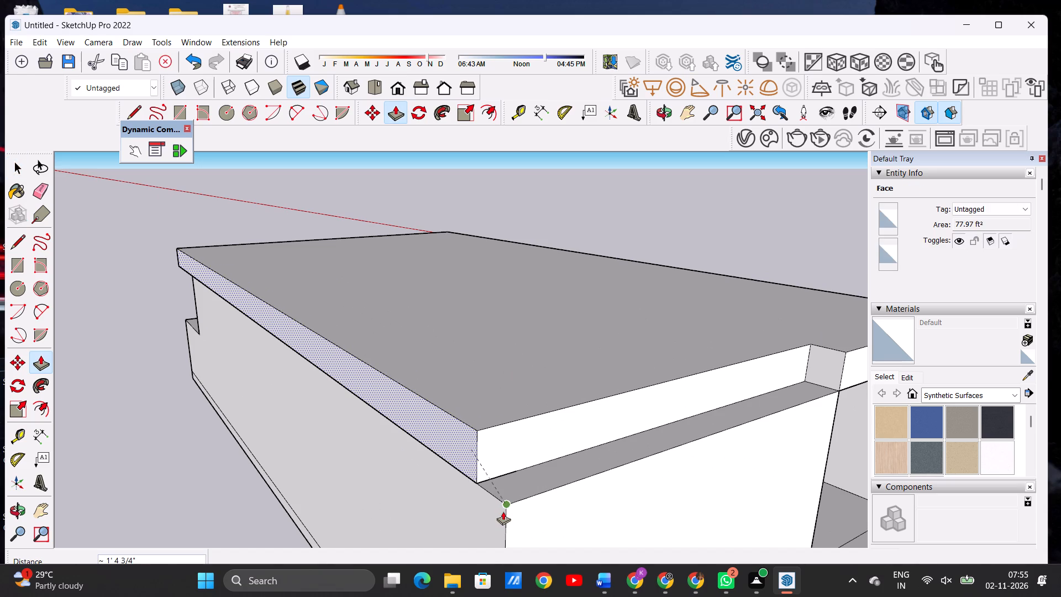
left_click(503, 511)
left_click(481, 455)
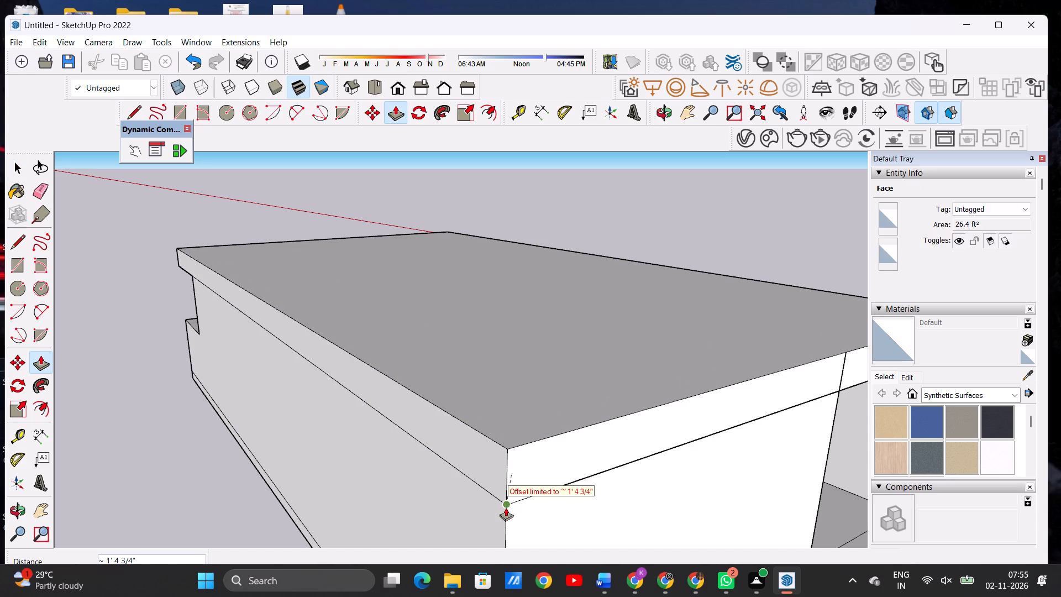
left_click(506, 507)
key("space")
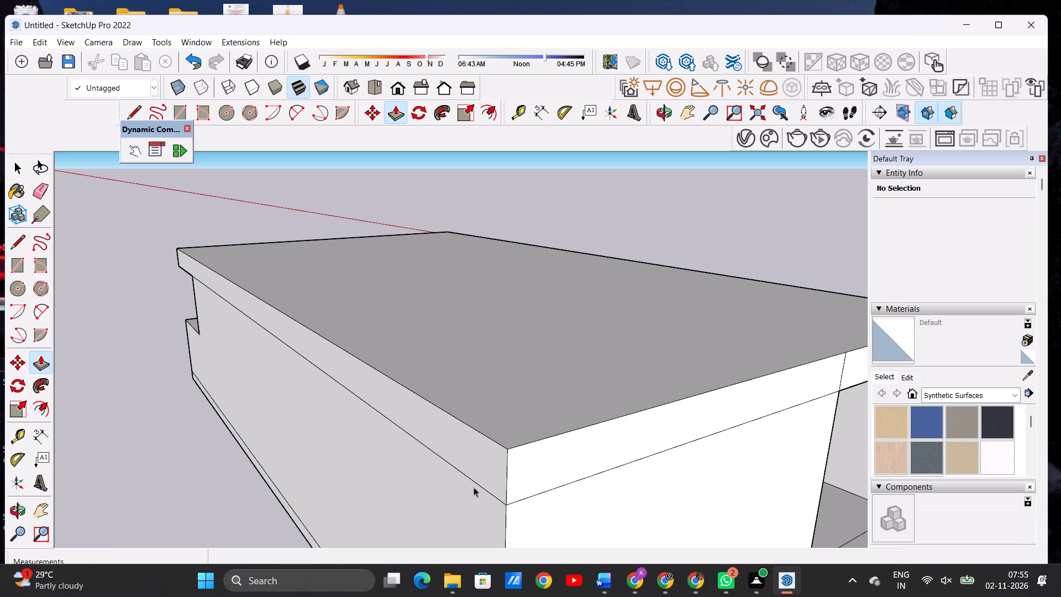
Erase the leftover vertical edge on the roof slab's short end face, above the side of the wall opening.
scroll(467, 485, "down", 8)
scroll(429, 433, "down", 8)
middle_click_drag(550, 441, 295, 443)
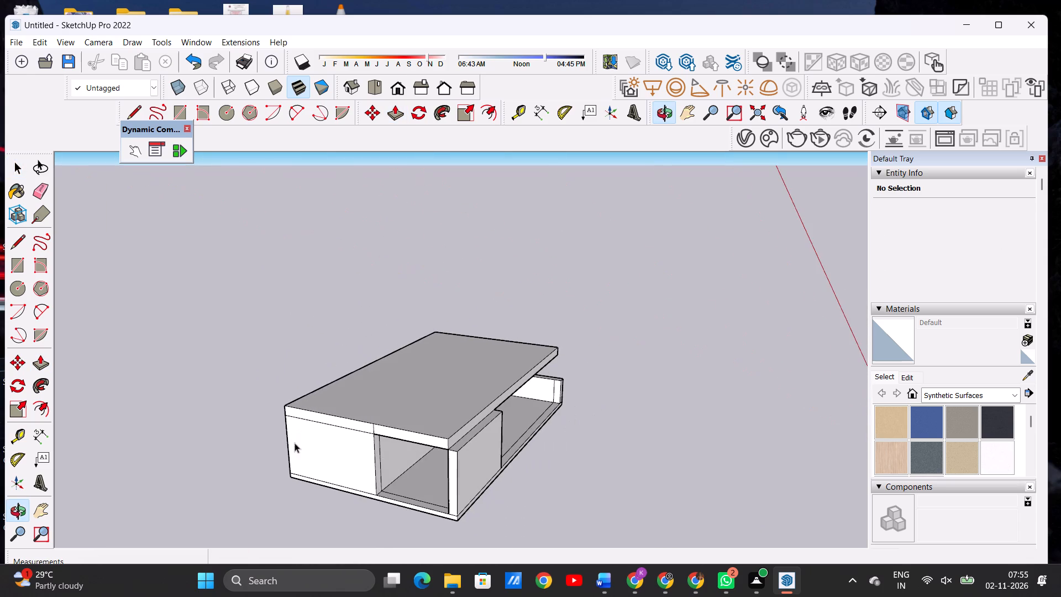
middle_click(428, 443)
middle_click_drag(422, 443, 162, 420)
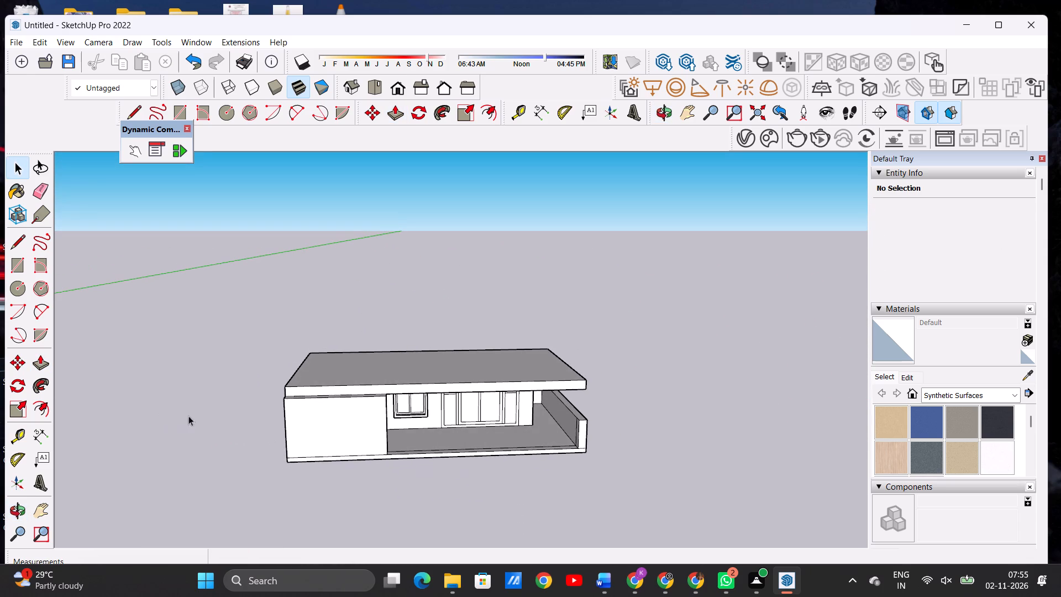
scroll(282, 385, "up", 5)
scroll(296, 423, "down", 1)
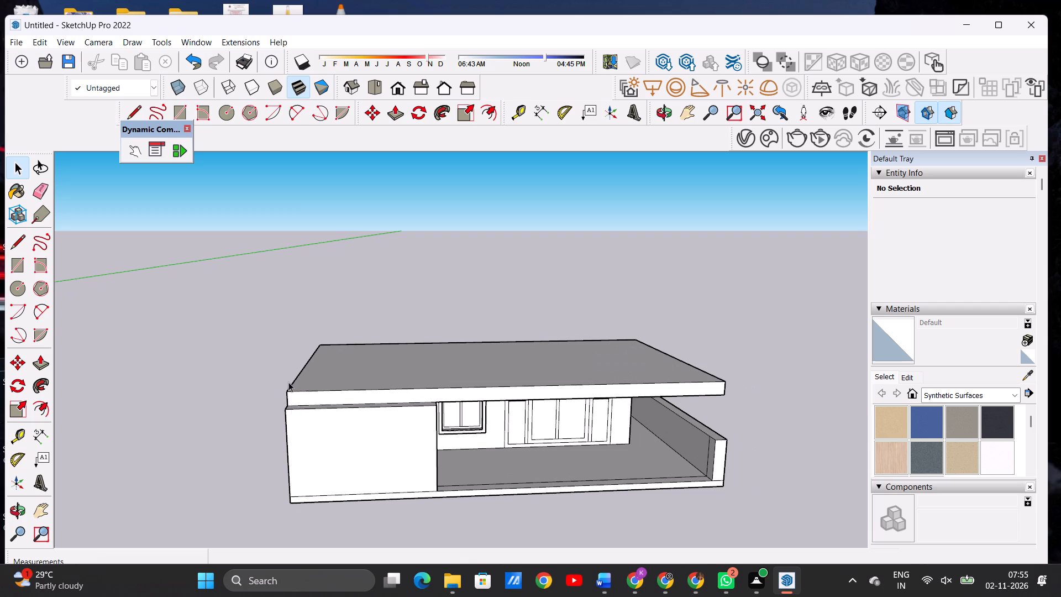
middle_click_drag(288, 381, 455, 394)
scroll(371, 402, "up", 7)
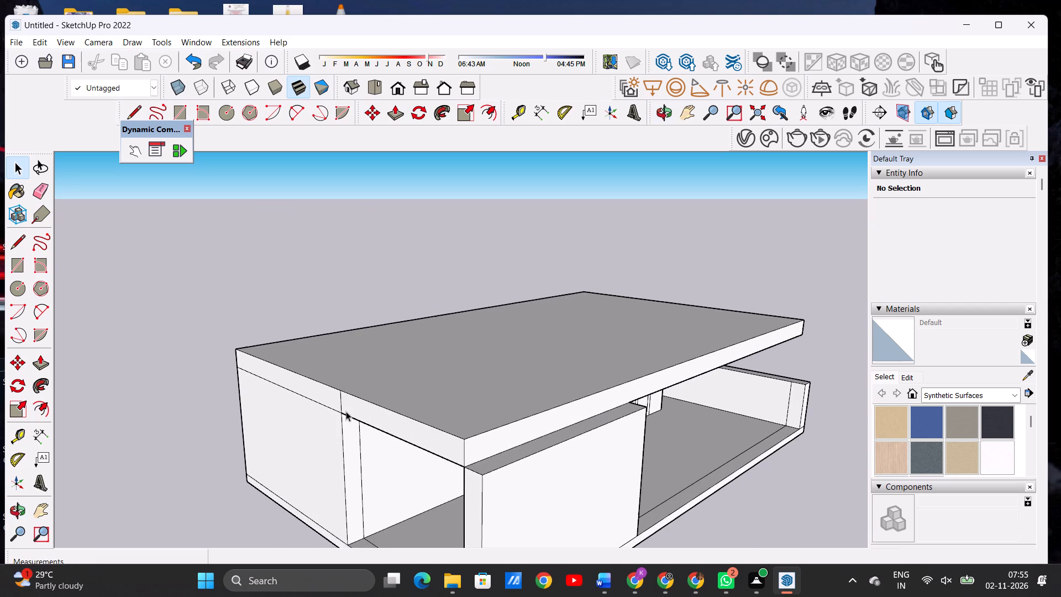
key("e")
scroll(351, 405, "up", 8)
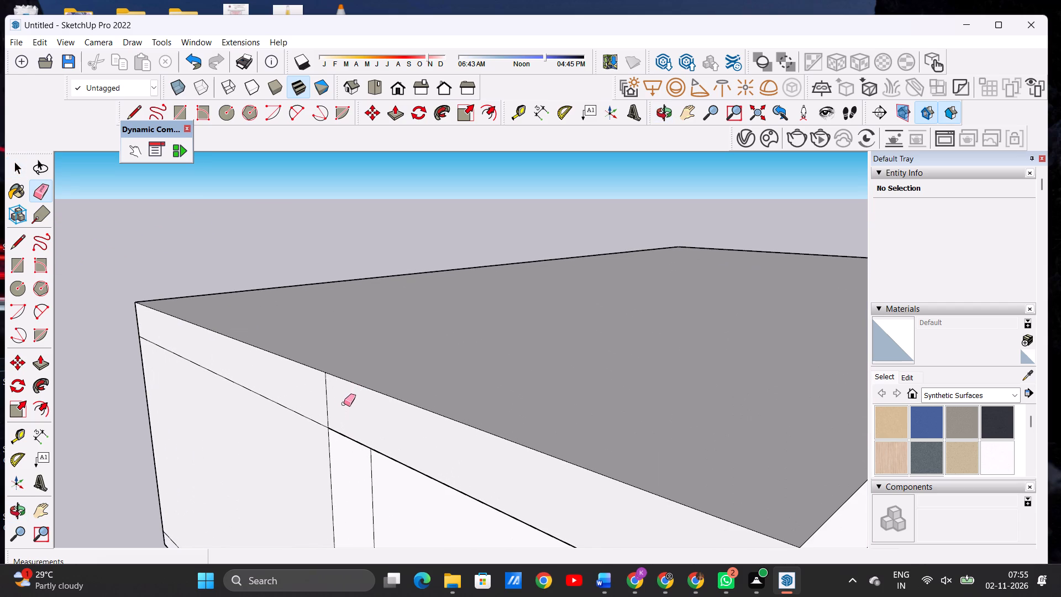
left_click_drag(327, 386, 343, 390)
key("space")
Examine the front of the house at low level, checking the roof slab against the solid wall, window, framed opening and low wall.
scroll(383, 381, "down", 5)
scroll(378, 407, "up", 1)
scroll(378, 407, "down", 16)
middle_click_drag(451, 415, 393, 423)
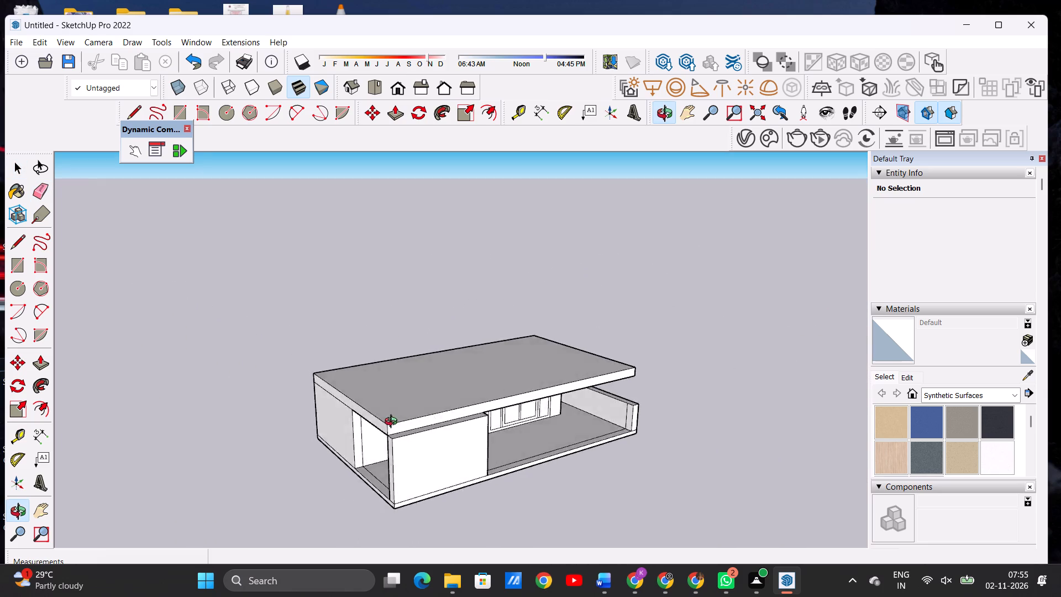
middle_click_drag(393, 423, 249, 358)
scroll(393, 396, "up", 6)
middle_click(438, 395)
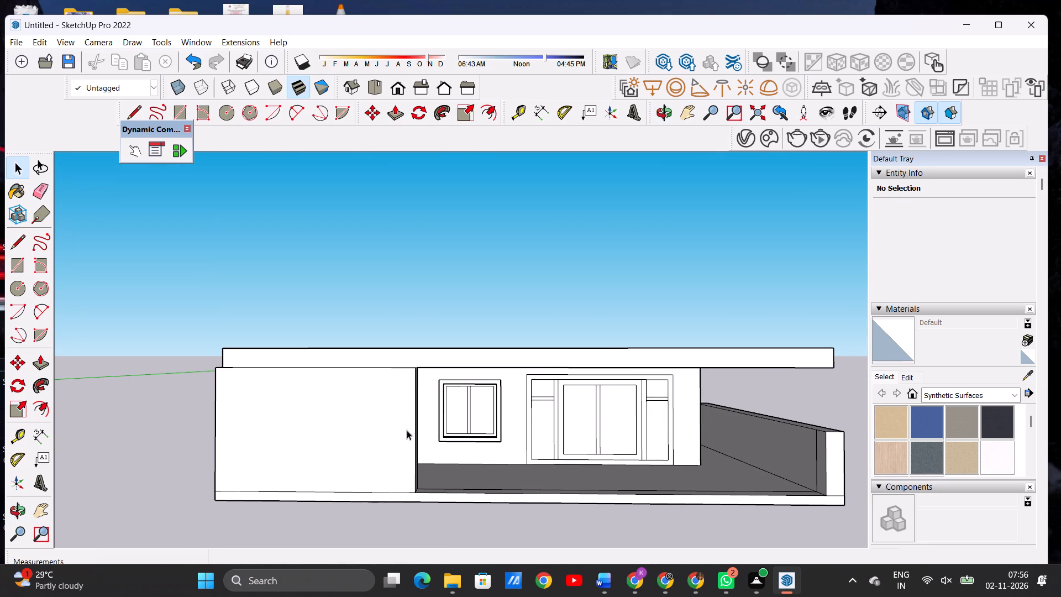
scroll(389, 455, "down", 4)
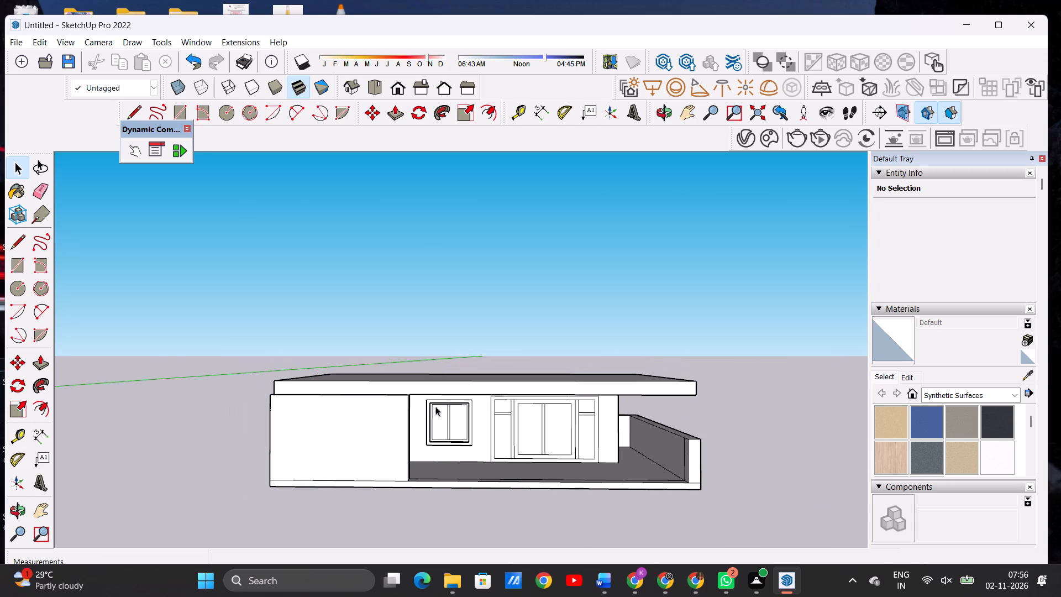
Offset the outline of the roof slab's top face inward by about 1' 4 7/8".
middle_click_drag(435, 432, 439, 454)
middle_click_drag(437, 431, 438, 476)
middle_click_drag(438, 480, 437, 487)
middle_click_drag(429, 356, 434, 499)
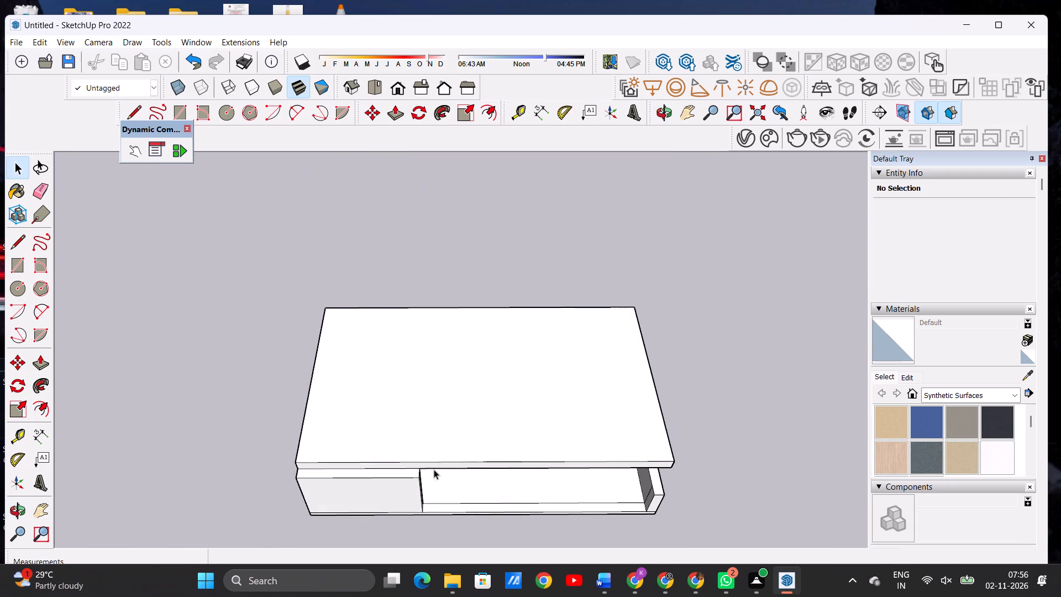
scroll(440, 420, "up", 2)
middle_click_drag(444, 380, 441, 470)
scroll(435, 410, "down", 6)
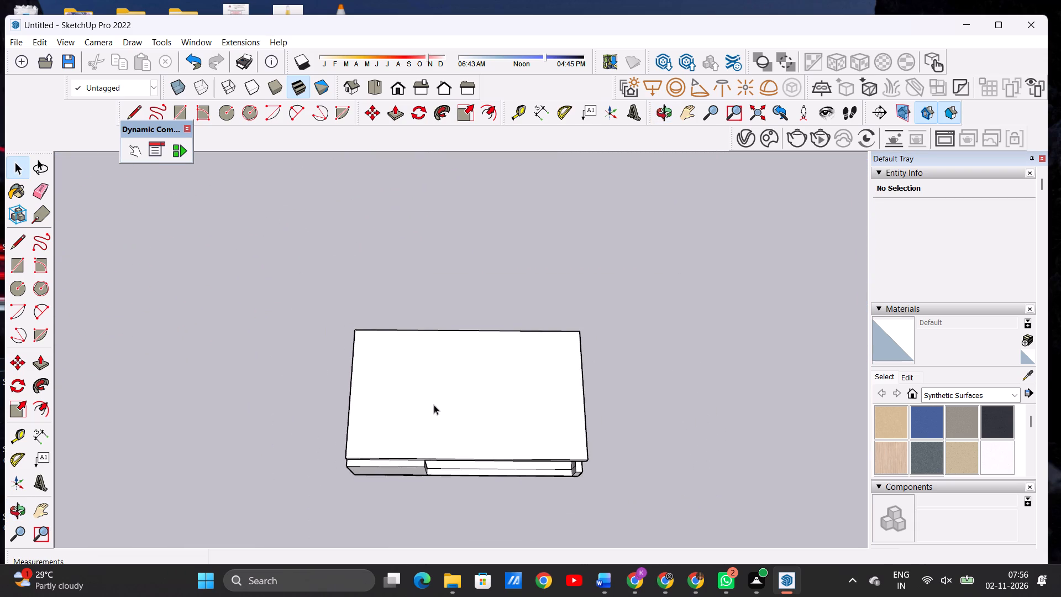
middle_click_drag(439, 414, 447, 431)
middle_click(447, 431)
scroll(459, 443, "up", 6)
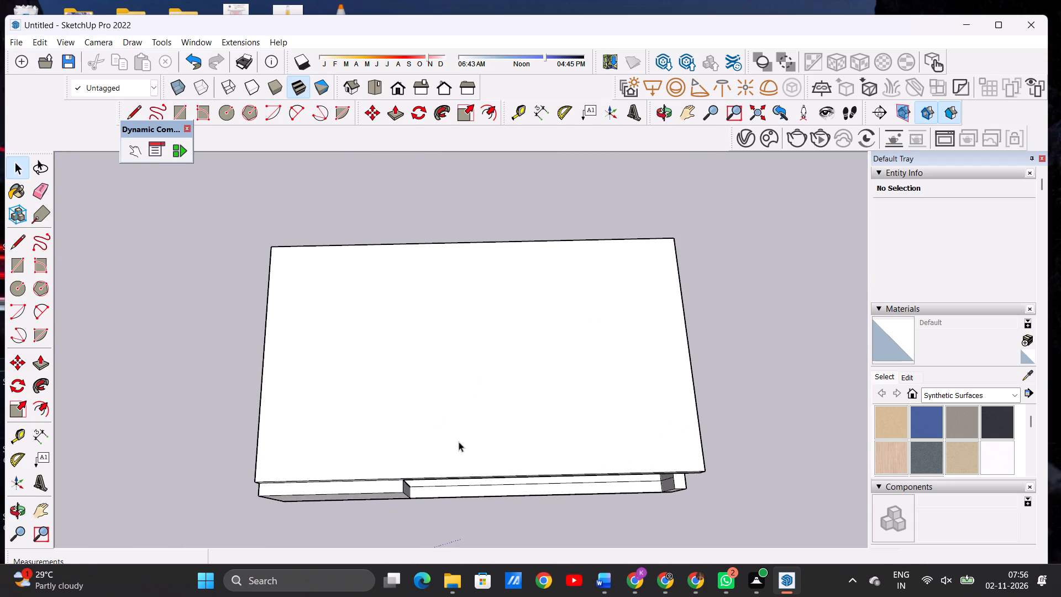
key("o")
key("f")
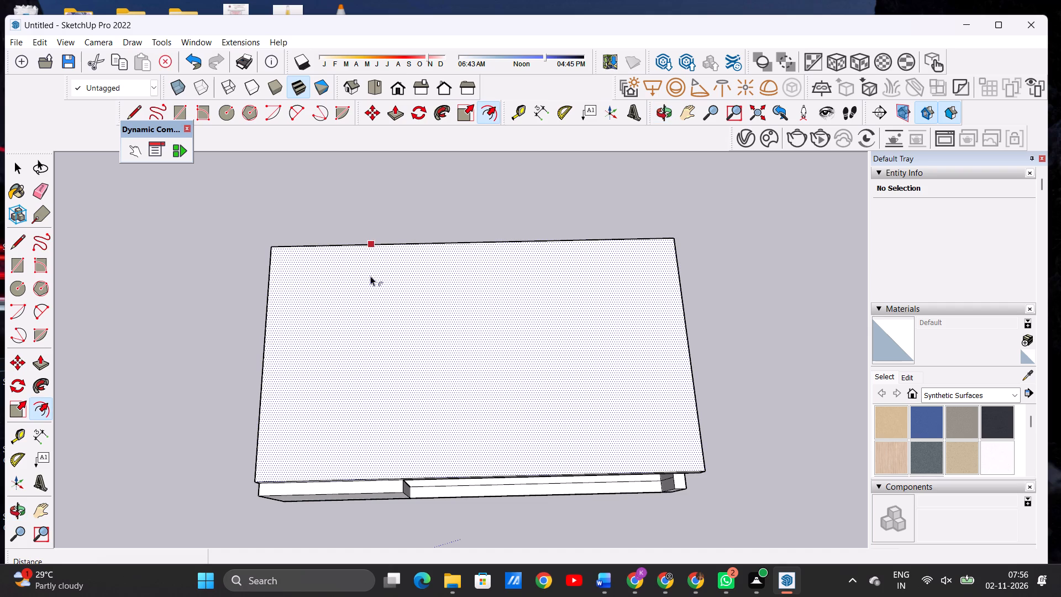
left_click(342, 264)
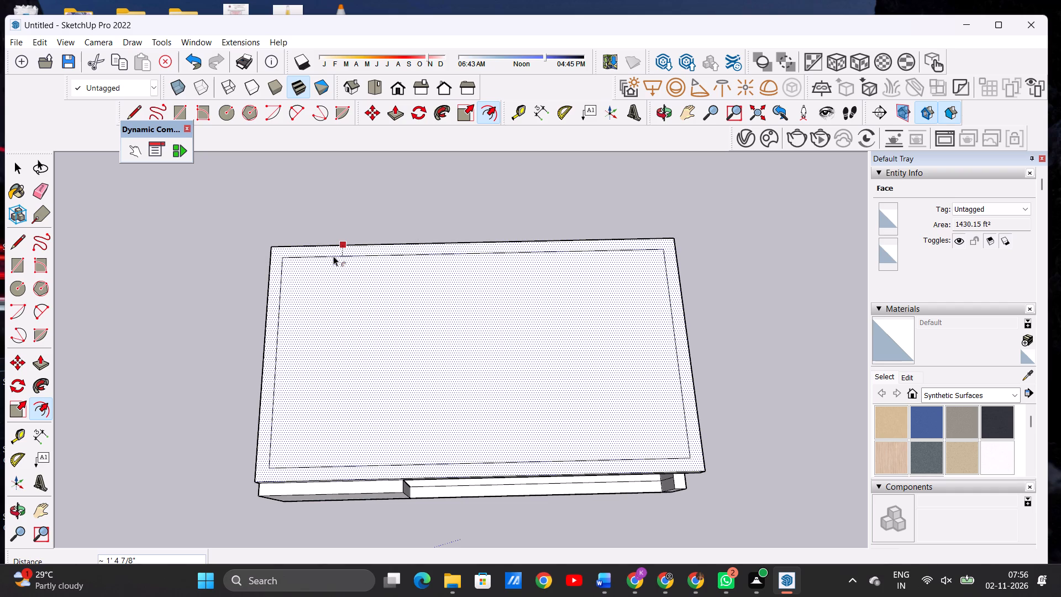
left_click(333, 256)
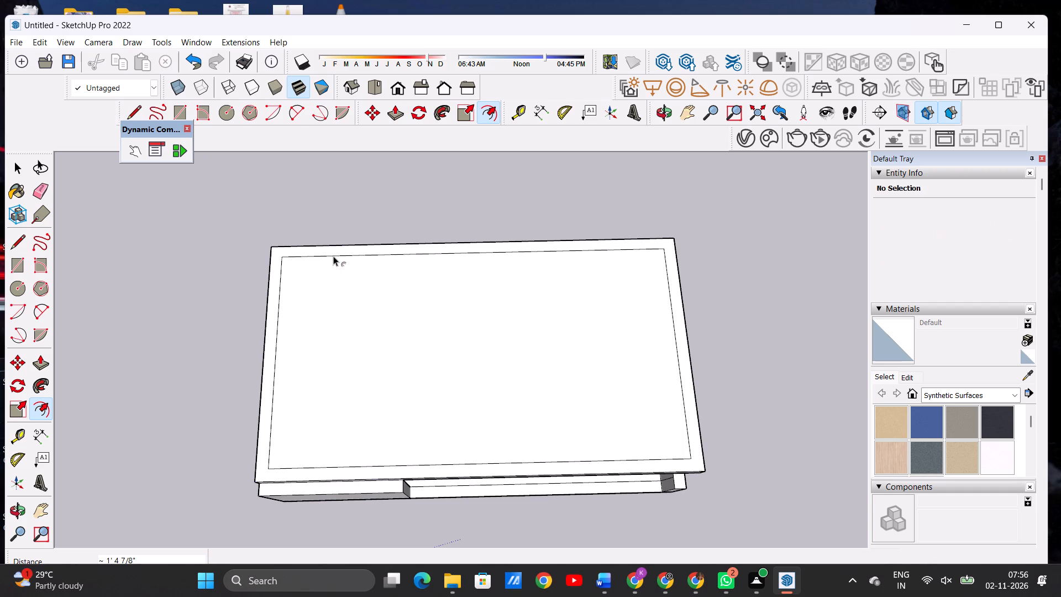
key("space")
type("N")
Examine the roof slab from raised angles, checking the inner border against the slab edges and the open front below.
scroll(411, 362, "down", 6)
middle_click_drag(430, 410, 430, 408)
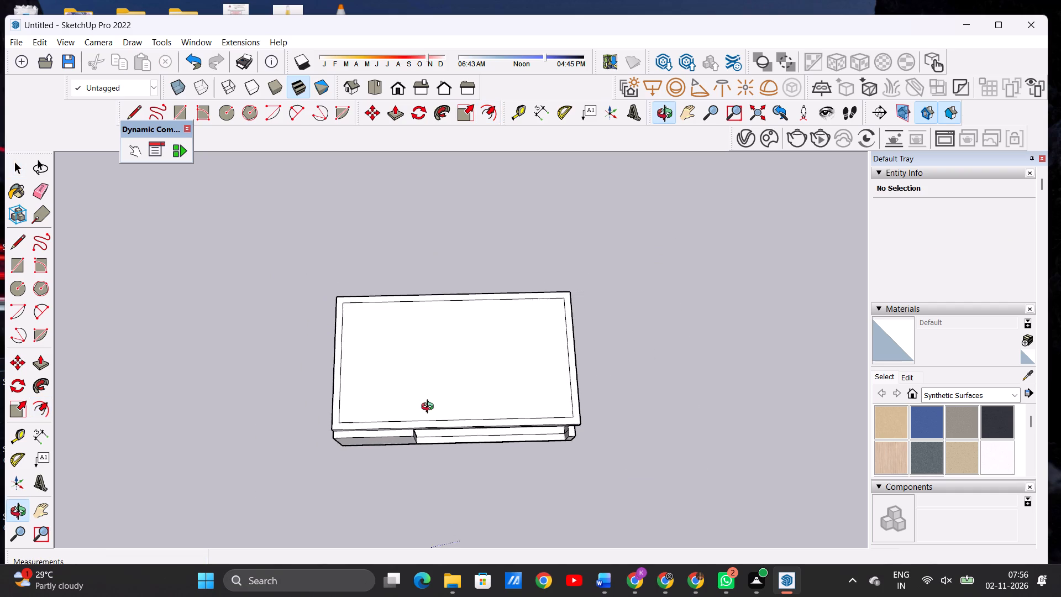
middle_click_drag(430, 408, 430, 293)
scroll(447, 417, "up", 7)
scroll(530, 404, "up", 1)
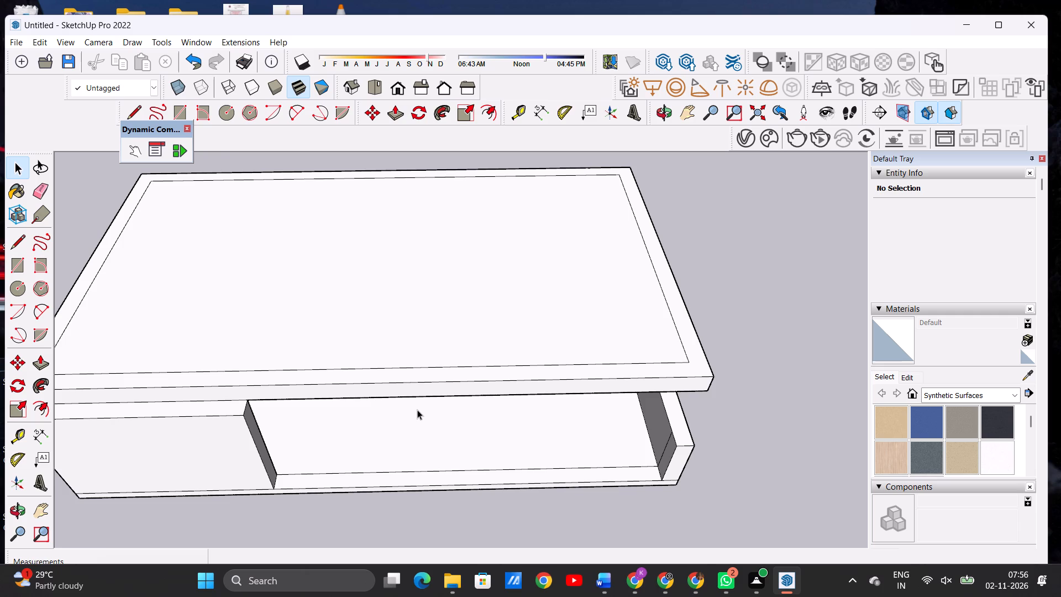
scroll(417, 410, "down", 4)
middle_click_drag(477, 354, 492, 412)
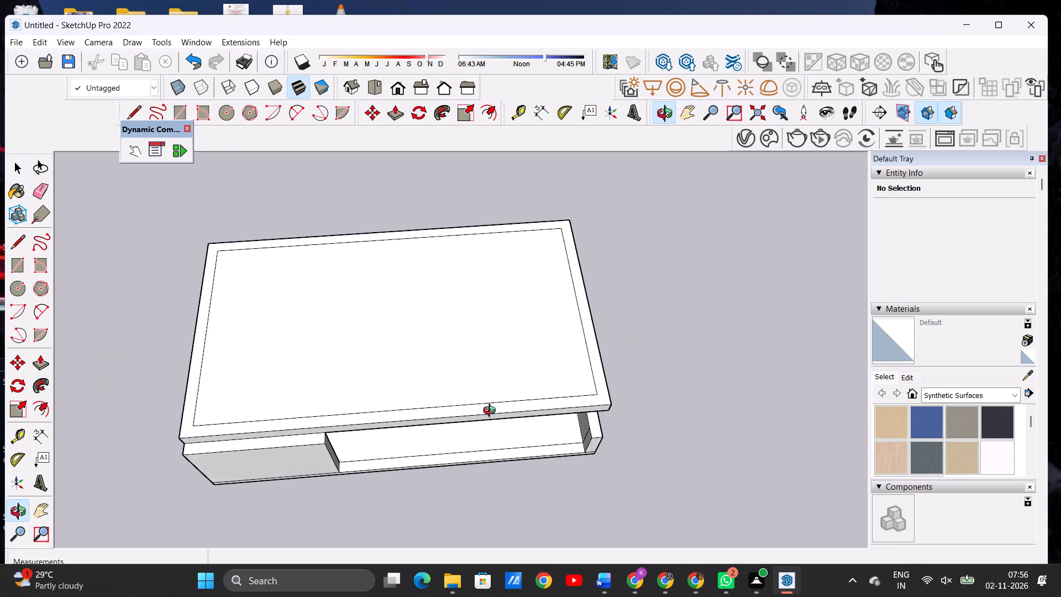
middle_click_drag(492, 412, 491, 412)
middle_click_drag(488, 409, 479, 402)
middle_click(479, 402)
middle_click_drag(479, 402, 476, 416)
scroll(528, 432, "down", 3)
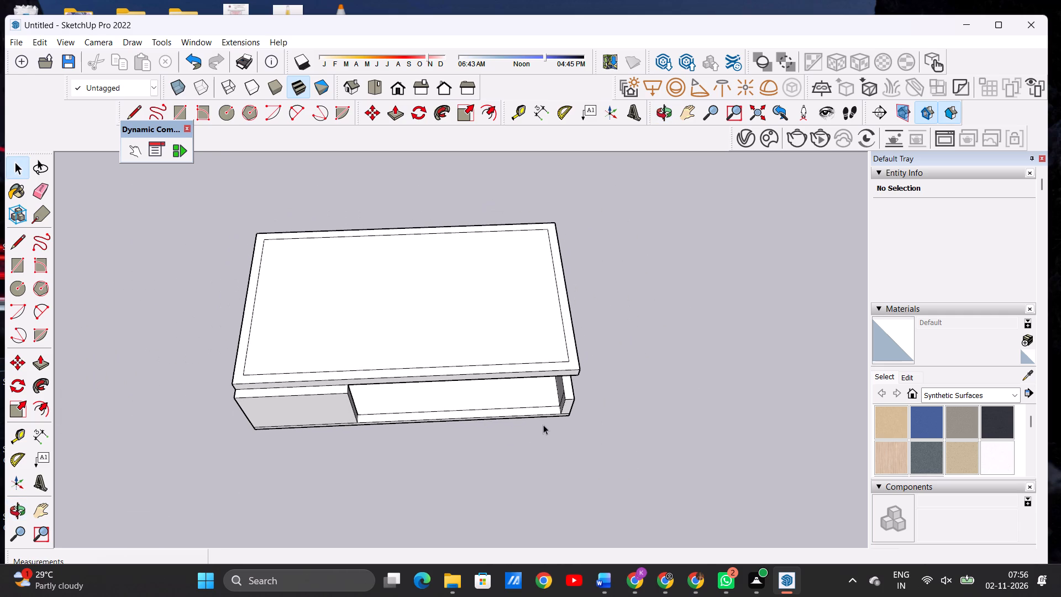
scroll(303, 306, "up", 2)
scroll(309, 302, "down", 1)
scroll(310, 302, "up", 2)
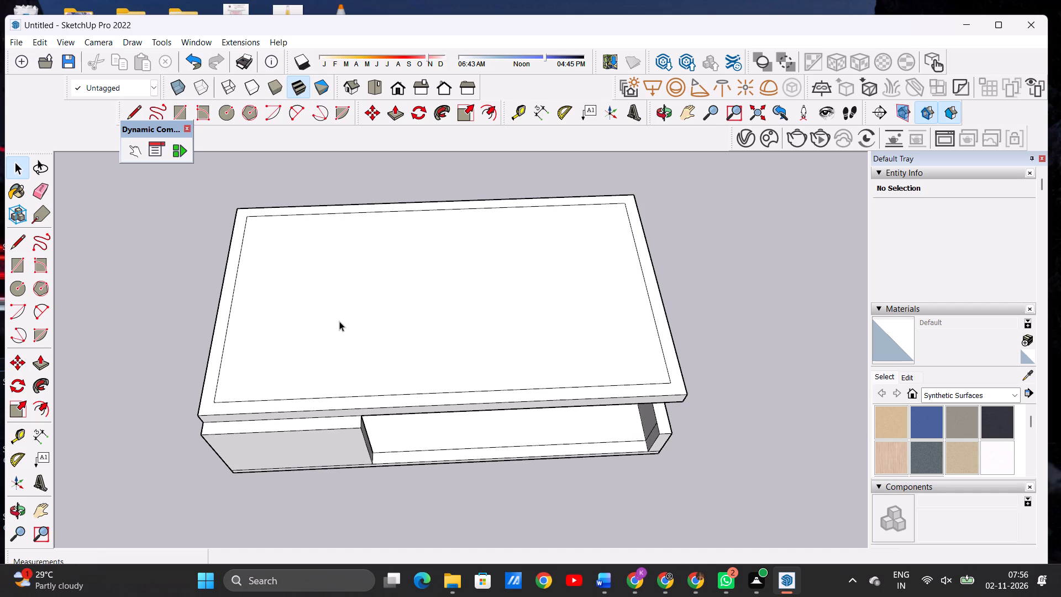
Draw a lengthwise line across the roof's inner rectangle, from the midpoint of one short side to the opposite side.
middle_click_drag(358, 309, 351, 399)
scroll(352, 392, "down", 2)
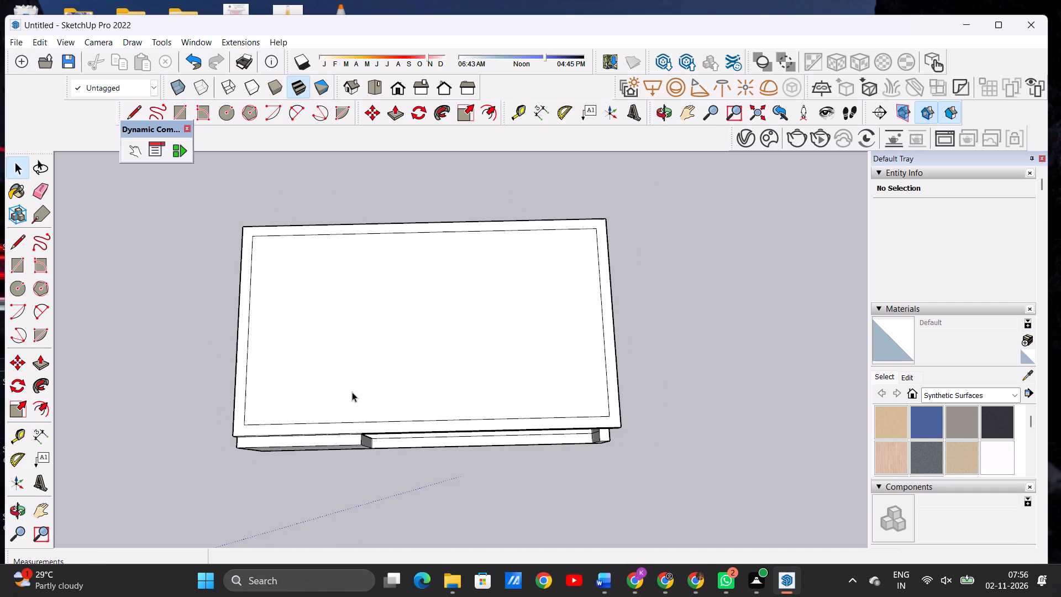
key("l")
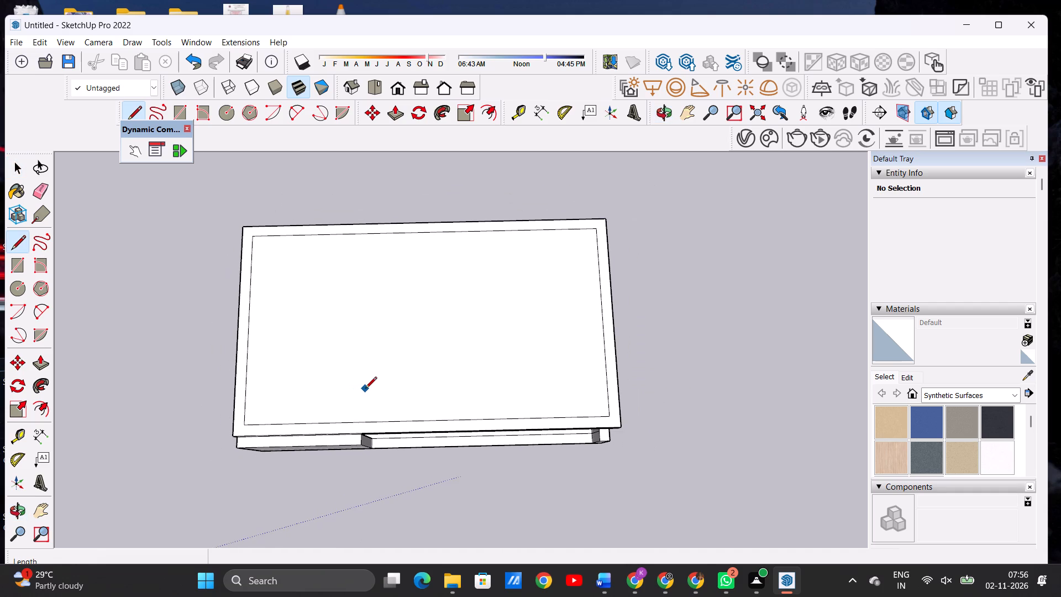
left_click(245, 329)
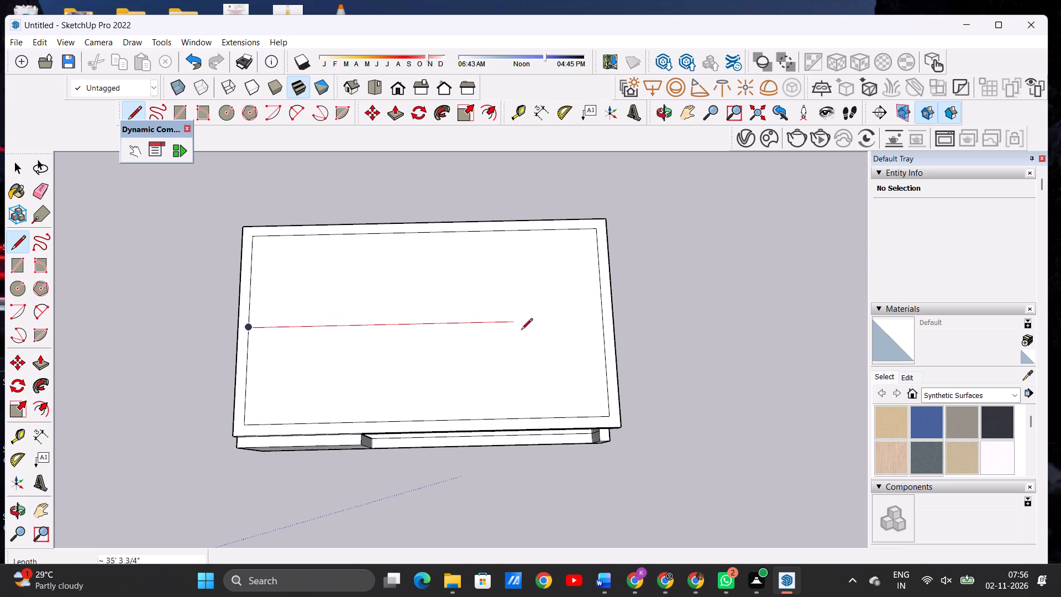
left_click(603, 321)
Draw a second line about 47' 2" long, parallel to the centre line and slightly nearer the front, between the inner border's short sides.
scroll(603, 321, "up", 2)
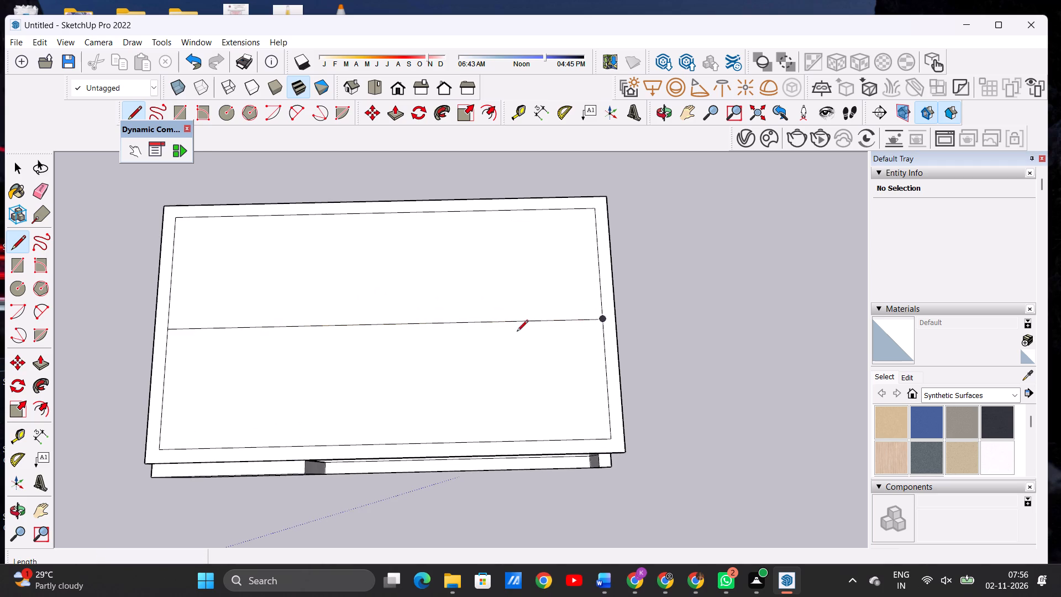
scroll(167, 342, "up", 4)
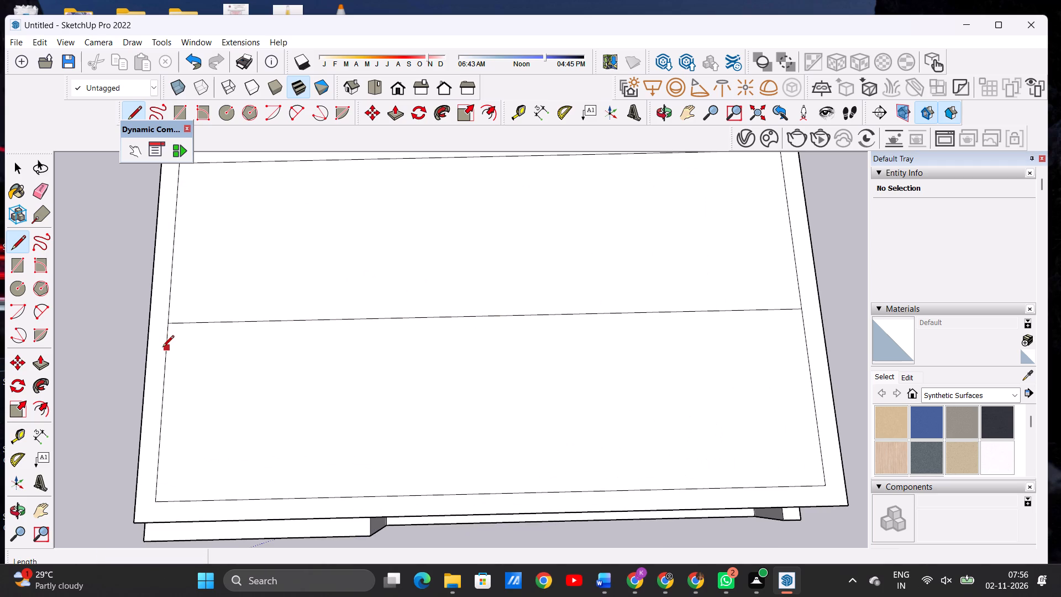
left_click(164, 345)
scroll(231, 346, "down", 6)
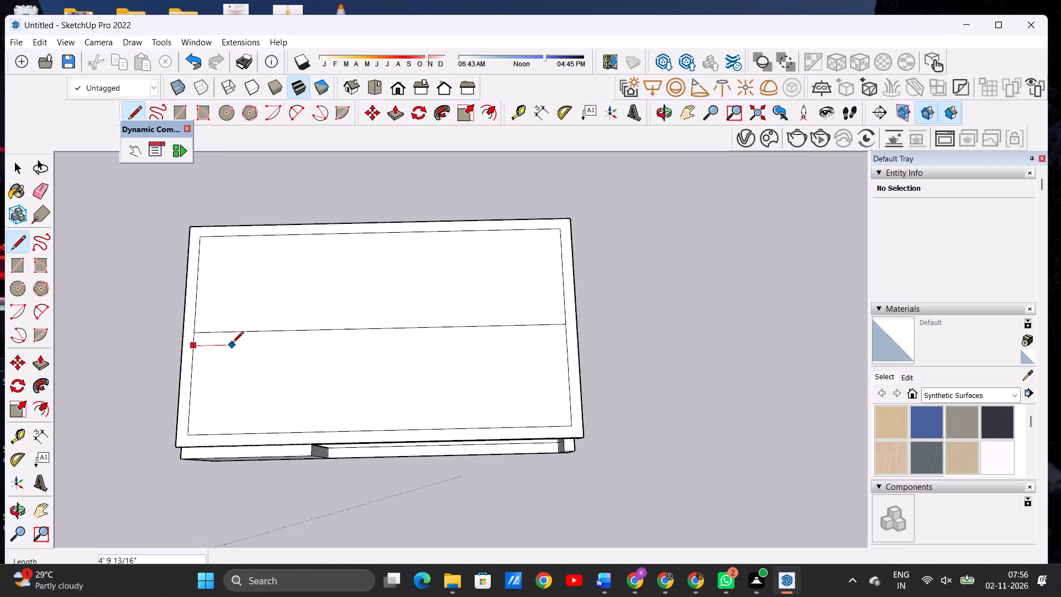
scroll(232, 344, "down", 1)
scroll(523, 339, "up", 11)
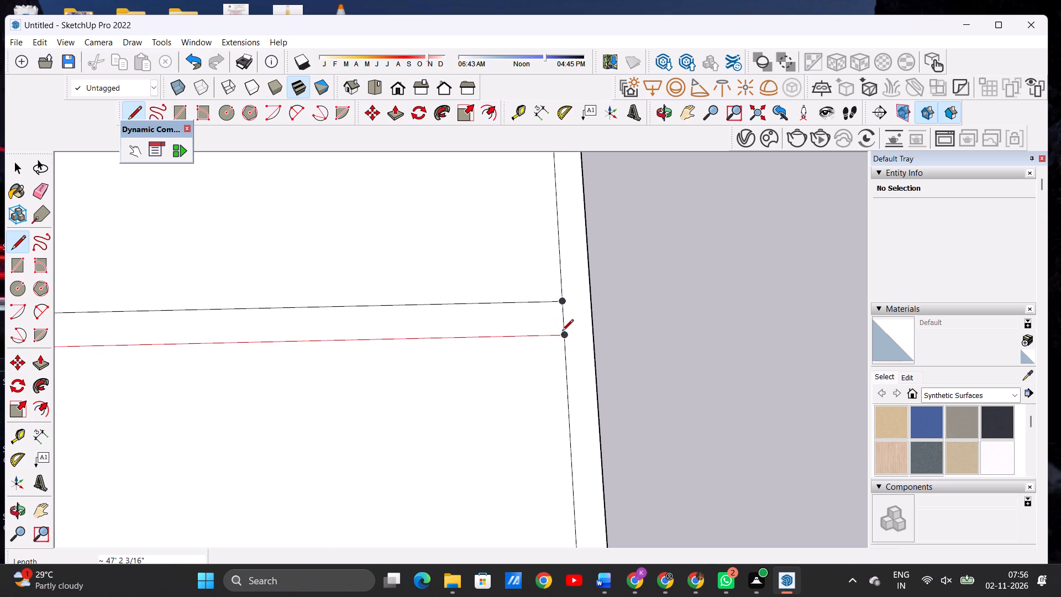
left_click(565, 331)
key("space")
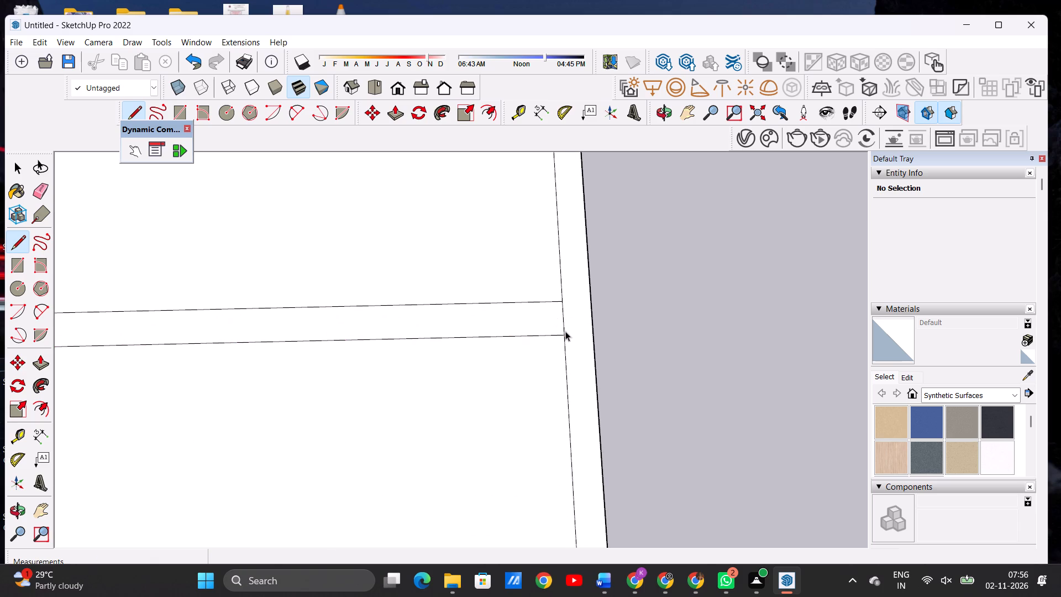
Draw a line about 1' 4 7/8" long from the inner border's front-left corner straight to the roof slab's front edge.
scroll(530, 392, "down", 13)
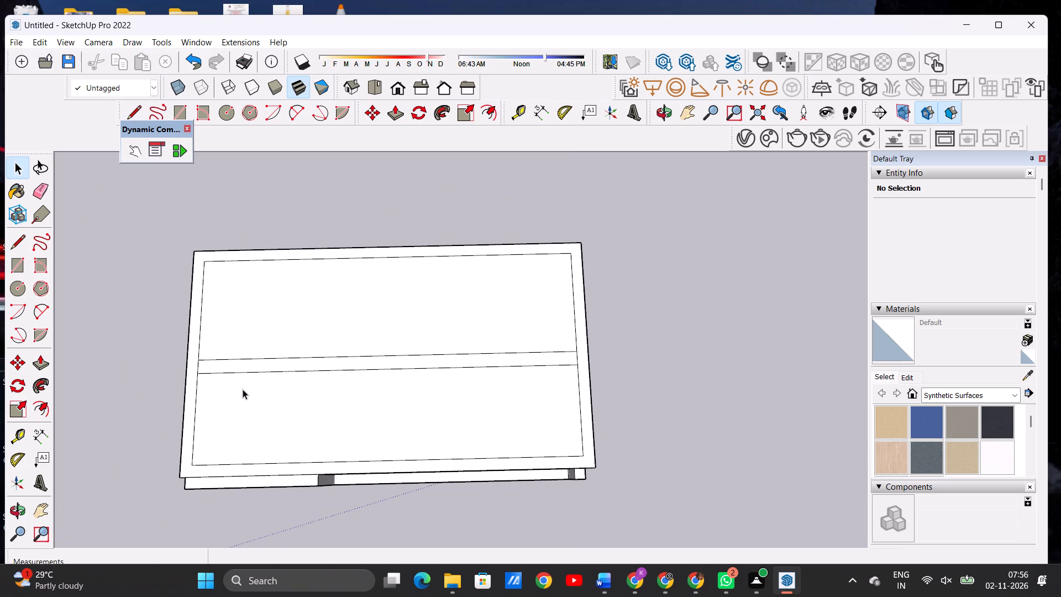
scroll(229, 381, "up", 9)
key("l")
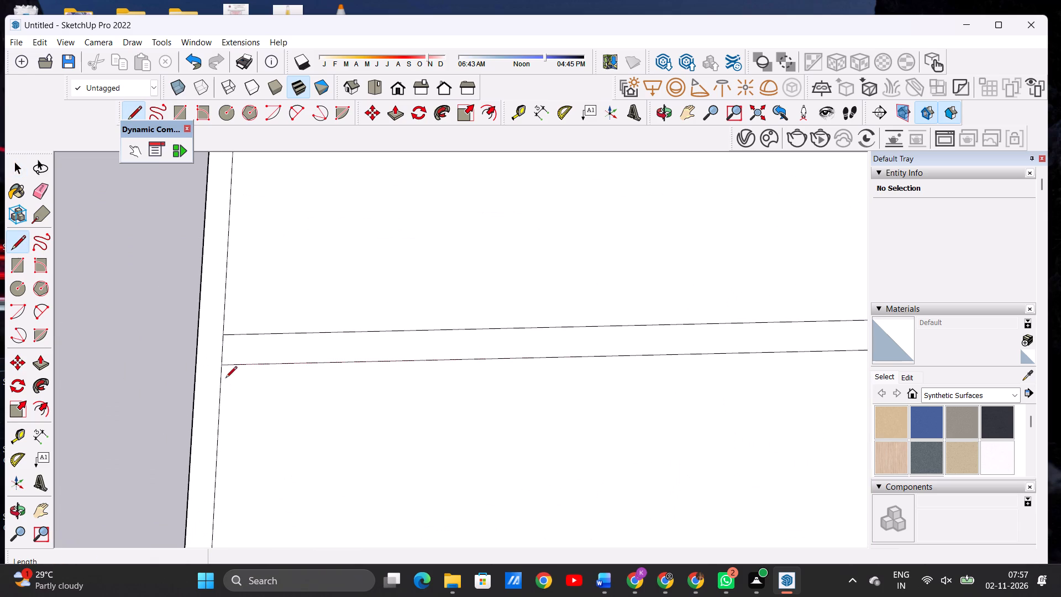
scroll(233, 370, "up", 4)
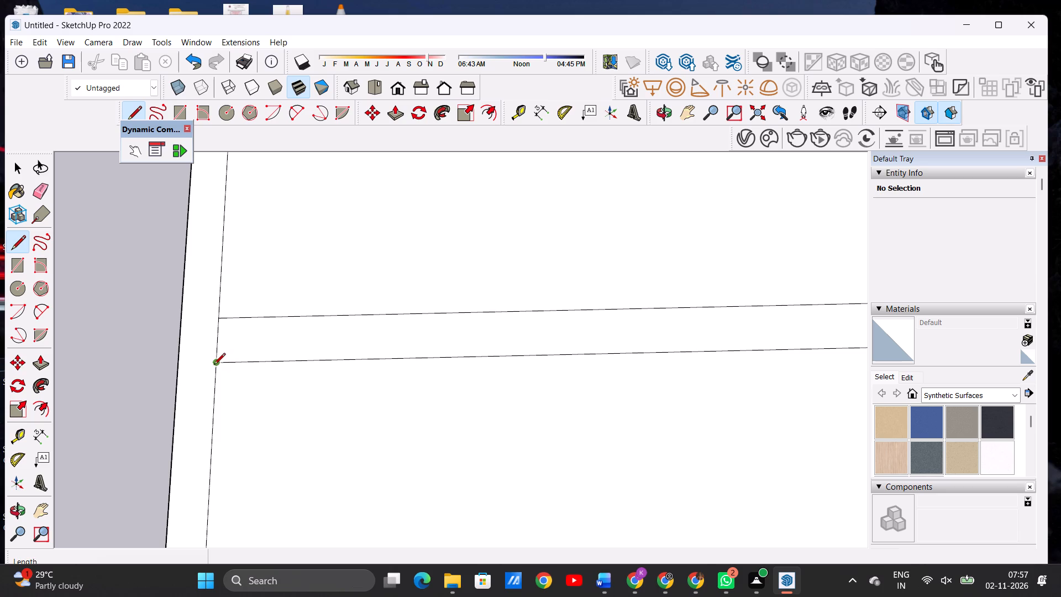
scroll(237, 371, "down", 12)
scroll(223, 475, "up", 12)
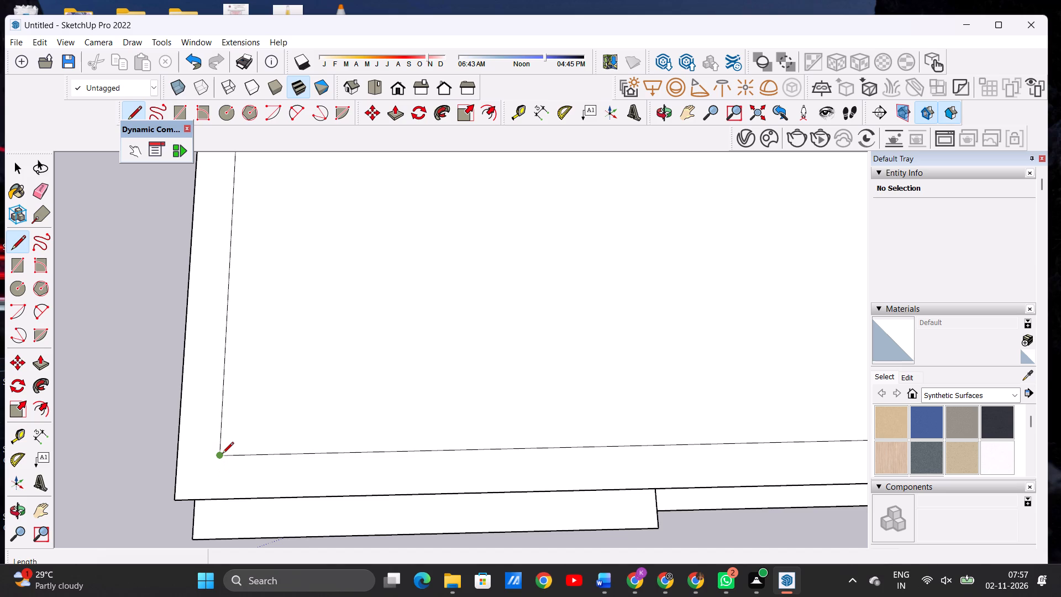
left_click(222, 454)
left_click(217, 495)
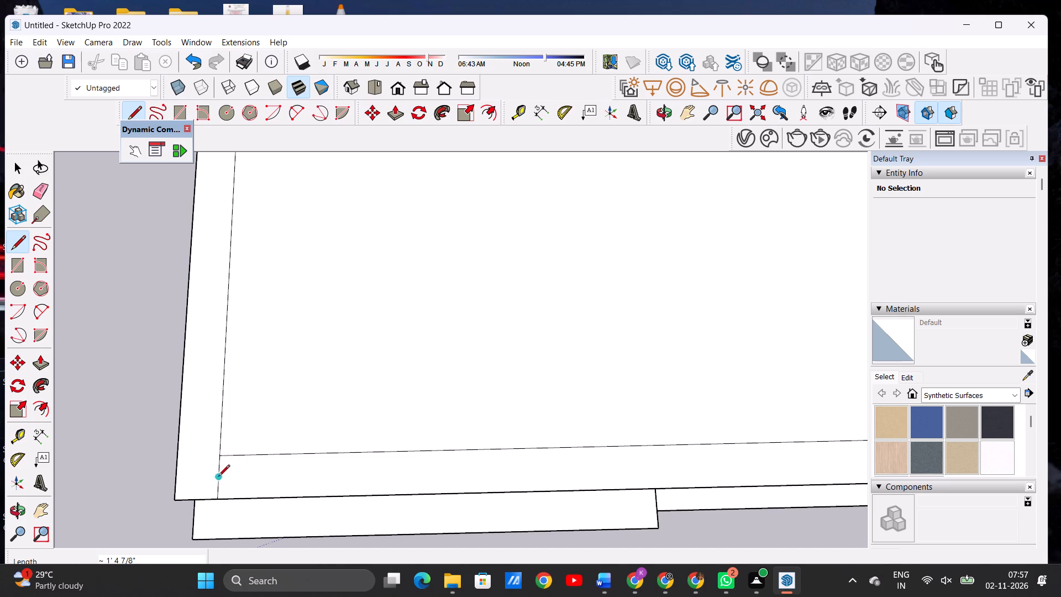
Draw a crosswise line near the roof's right short side, from the front lengthwise line to the inner border's back side.
scroll(222, 458, "down", 18)
scroll(519, 372, "up", 4)
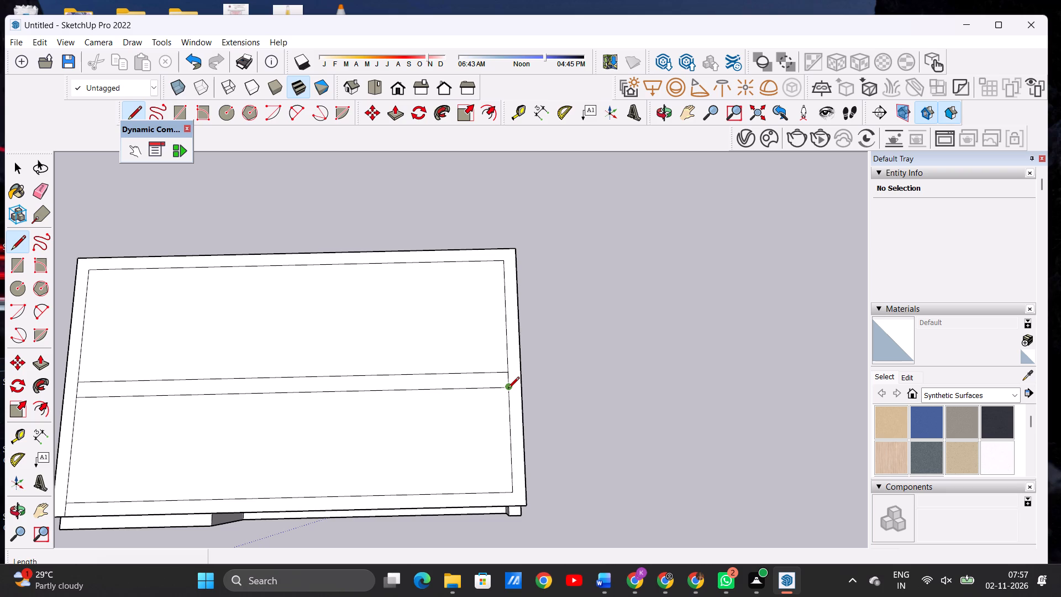
scroll(459, 386, "down", 9)
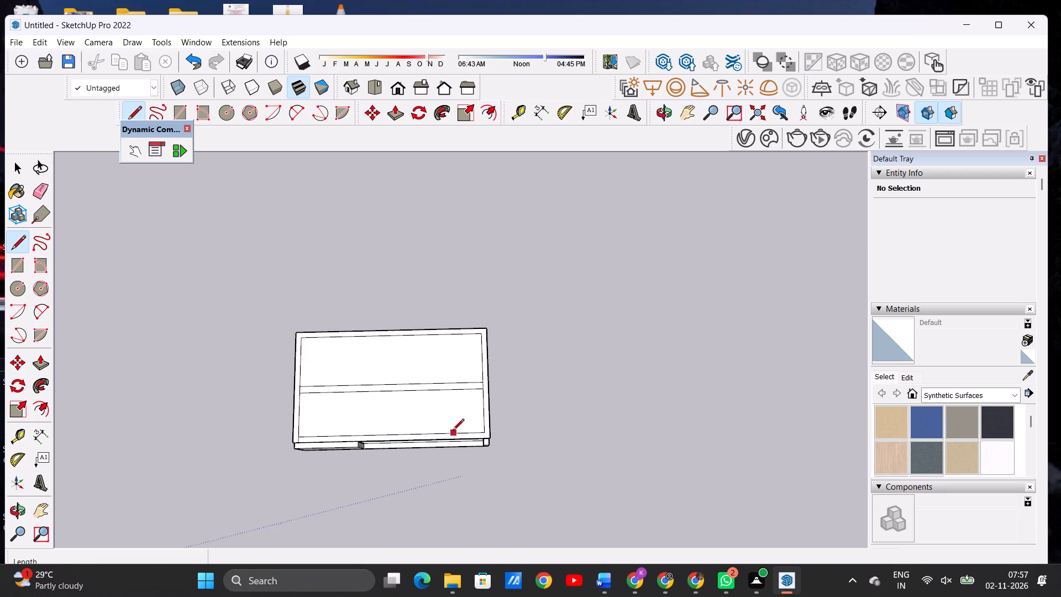
middle_click_drag(453, 431, 459, 258)
middle_click_drag(443, 379, 444, 295)
scroll(476, 366, "up", 4)
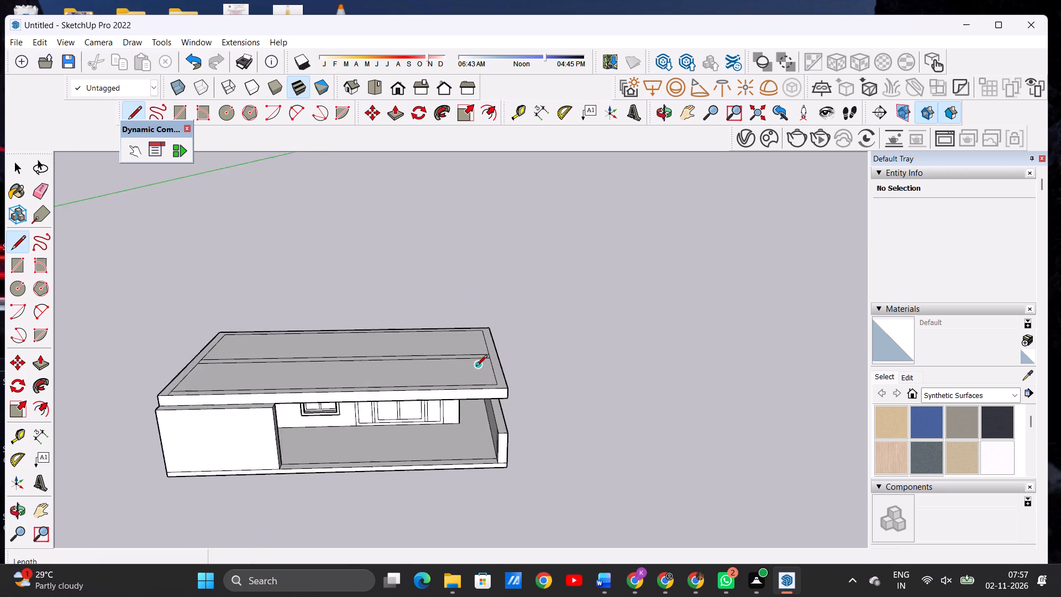
scroll(476, 367, "up", 1)
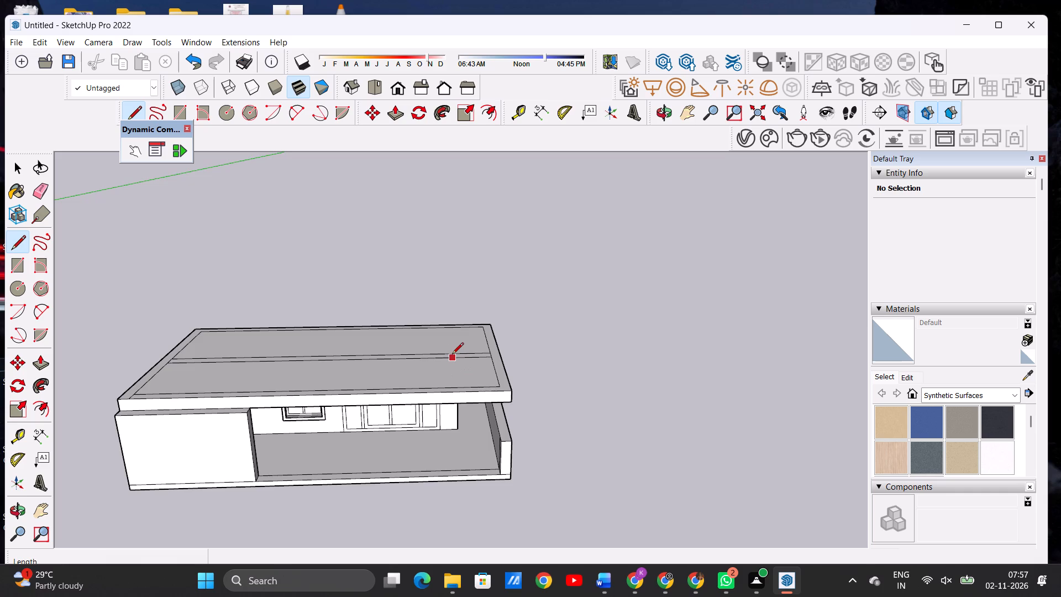
middle_click_drag(452, 355, 461, 439)
scroll(459, 356, "up", 7)
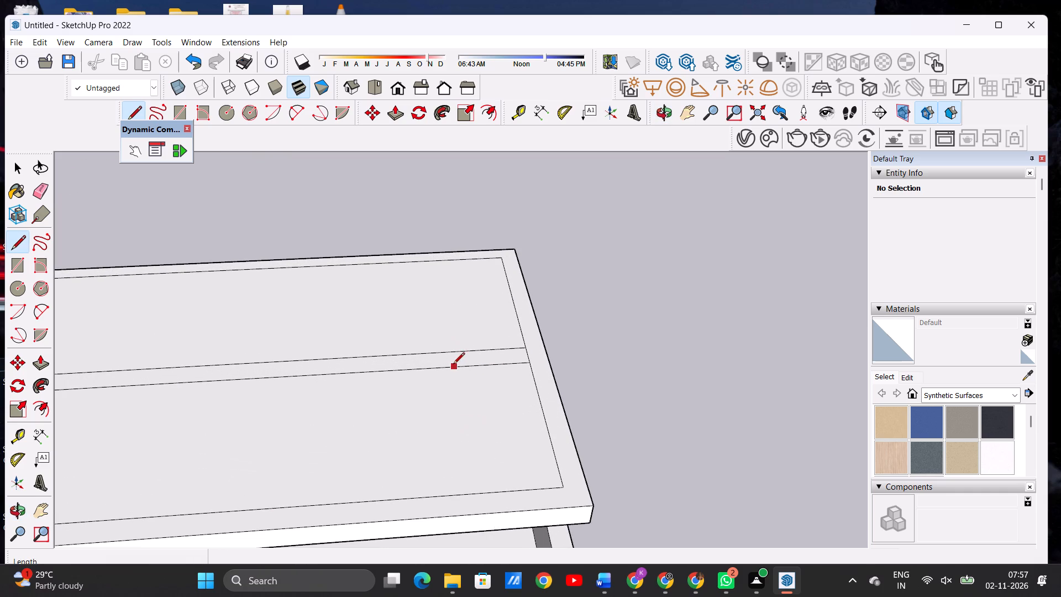
left_click(440, 365)
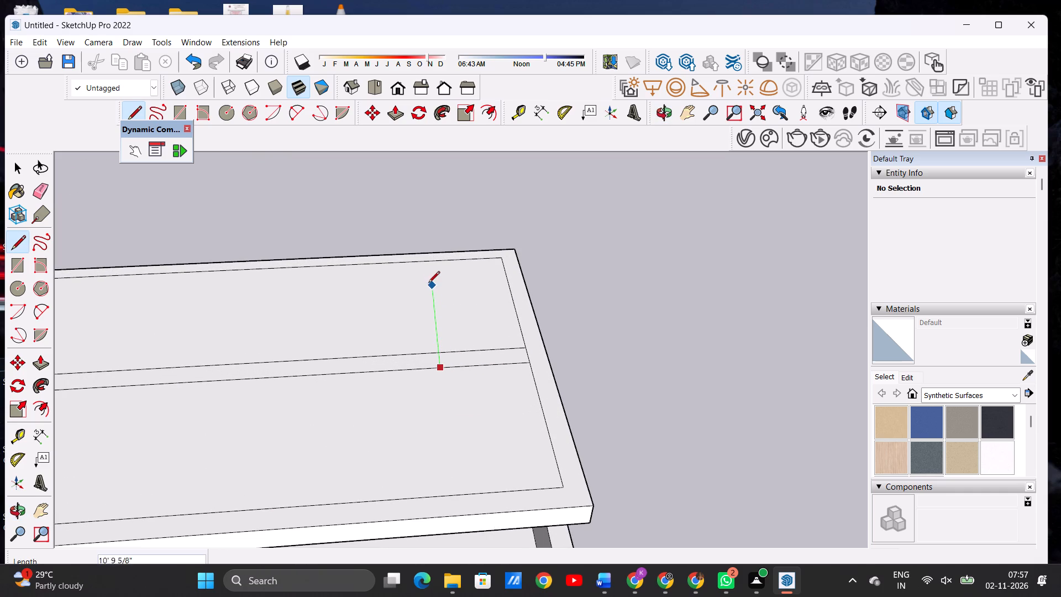
left_click(429, 261)
Draw a second crosswise line about 14' 7" long, parallel to the first and slightly nearer the right short side, to the inner border.
middle_click_drag(451, 355, 434, 409)
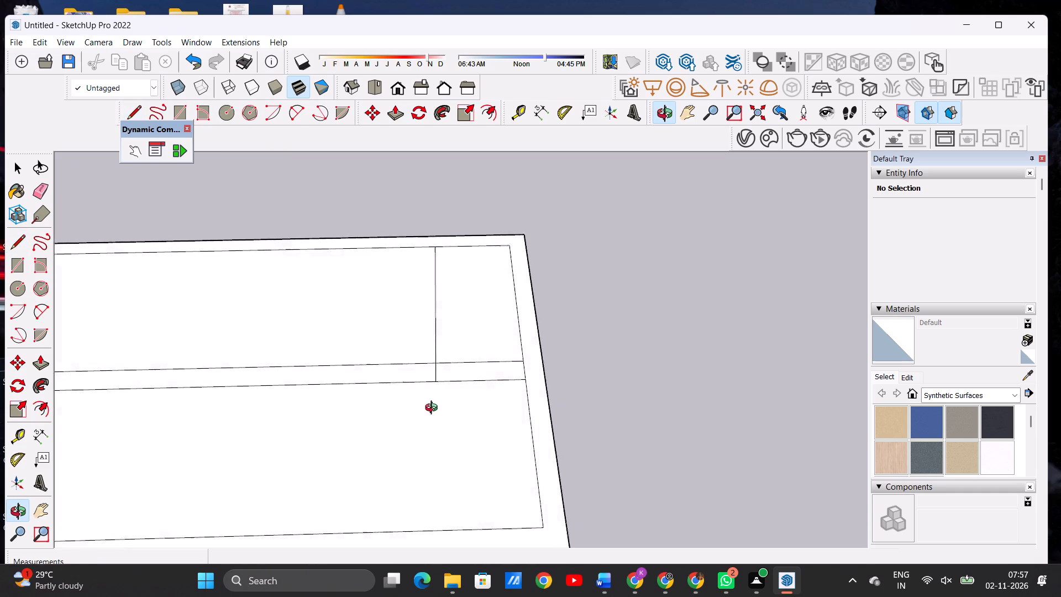
middle_click_drag(434, 409, 299, 434)
middle_click_drag(486, 390, 239, 437)
scroll(432, 322, "up", 3)
scroll(432, 322, "down", 1)
scroll(432, 322, "up", 2)
left_click(321, 337)
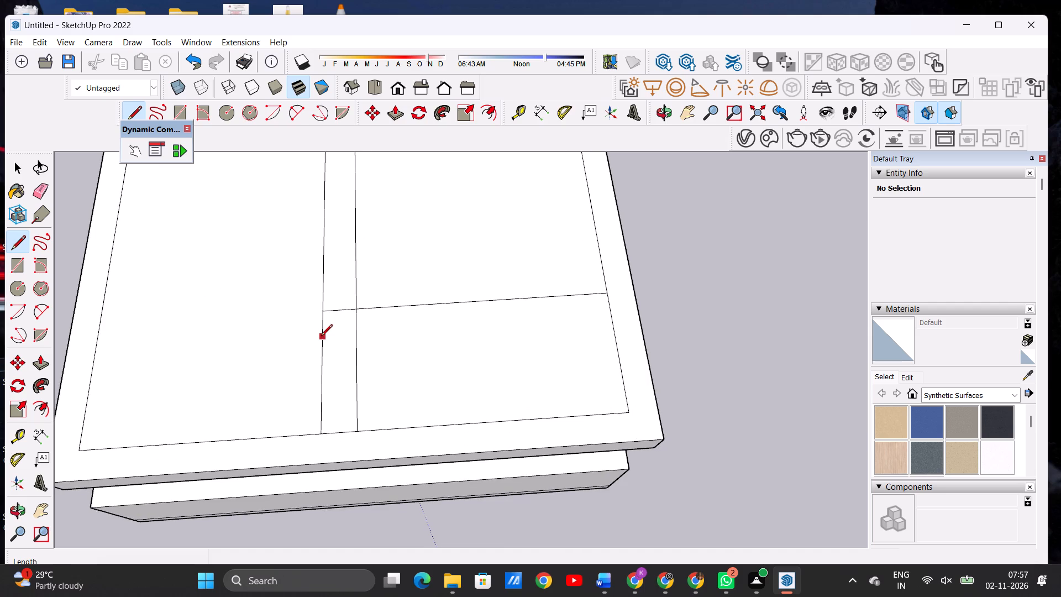
left_click(610, 317)
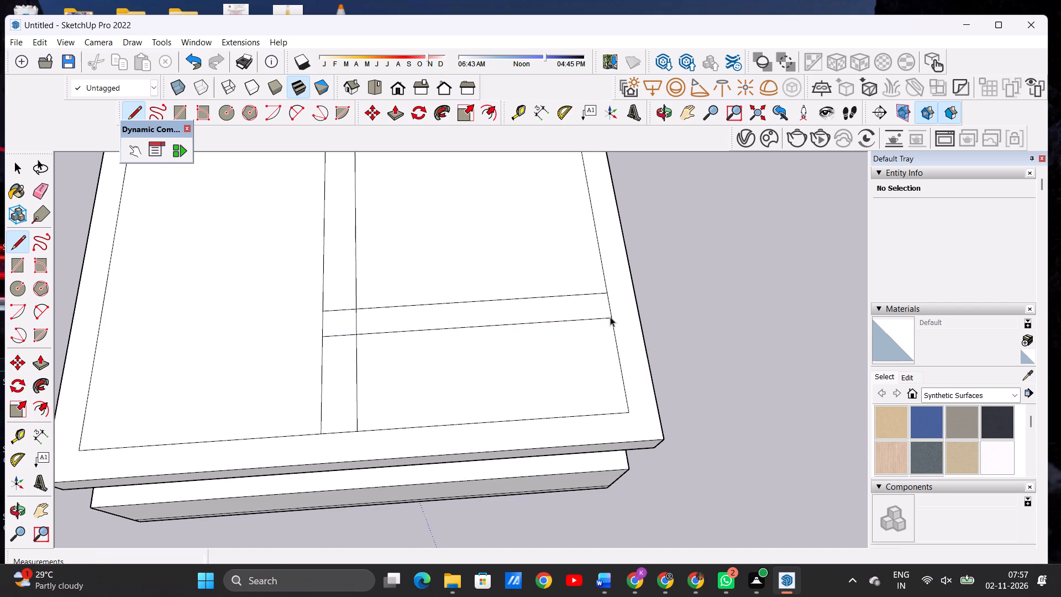
Erase the centre line and inner crosswise line segments that cross inside the corner where the two narrow strips meet.
key("space")
type("E")
scroll(361, 299, "up", 3)
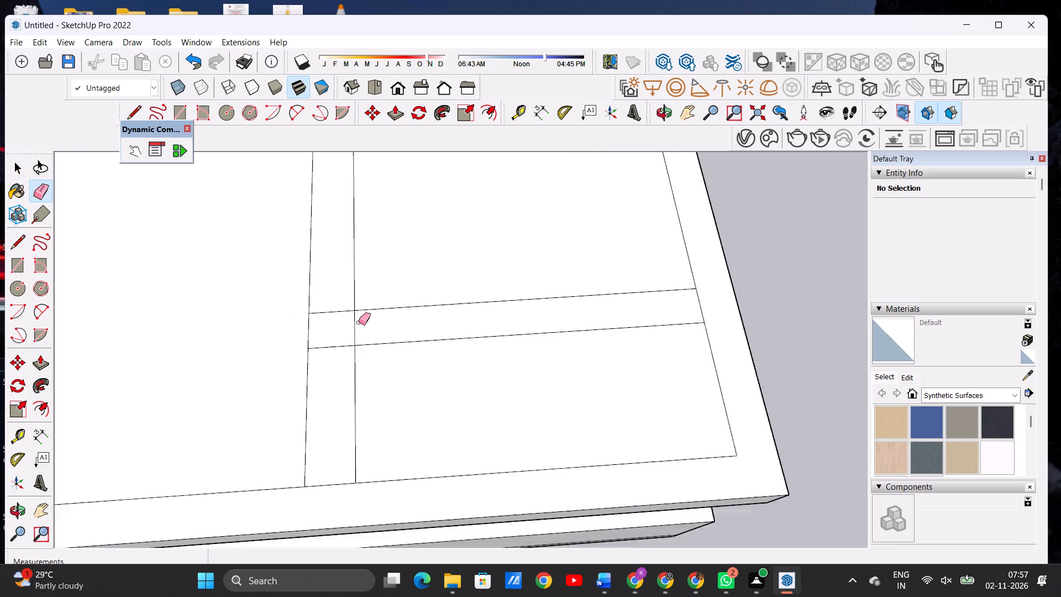
scroll(359, 322, "up", 10)
left_click_drag(315, 279, 334, 307)
left_click_drag(376, 317, 339, 321)
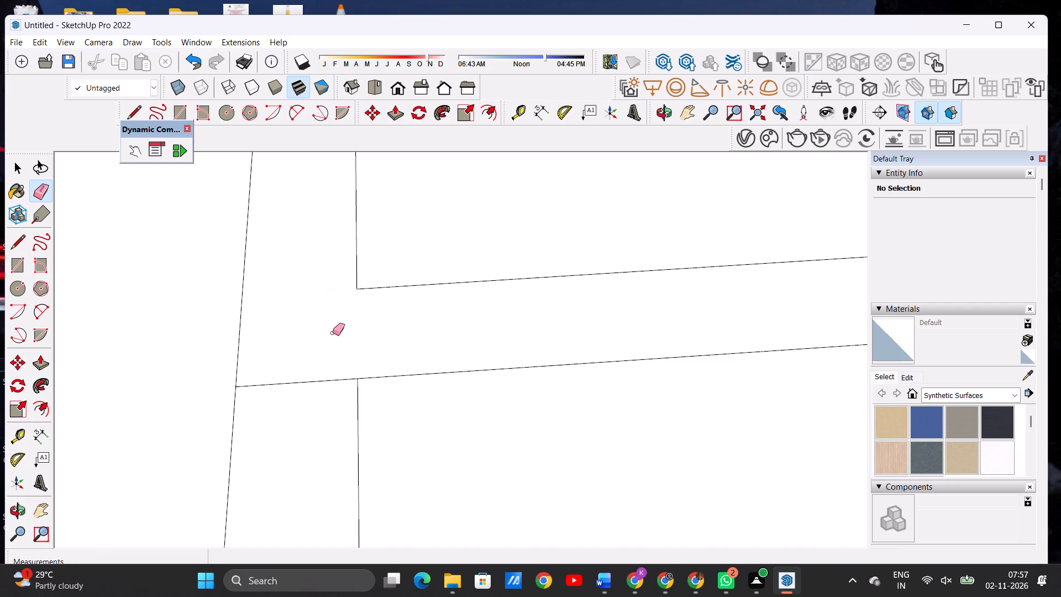
Erase the leftover ends of both lengthwise lines between the outer crosswise line and the inner border's right short side.
key("space")
scroll(334, 351, "down", 4)
scroll(390, 417, "down", 6)
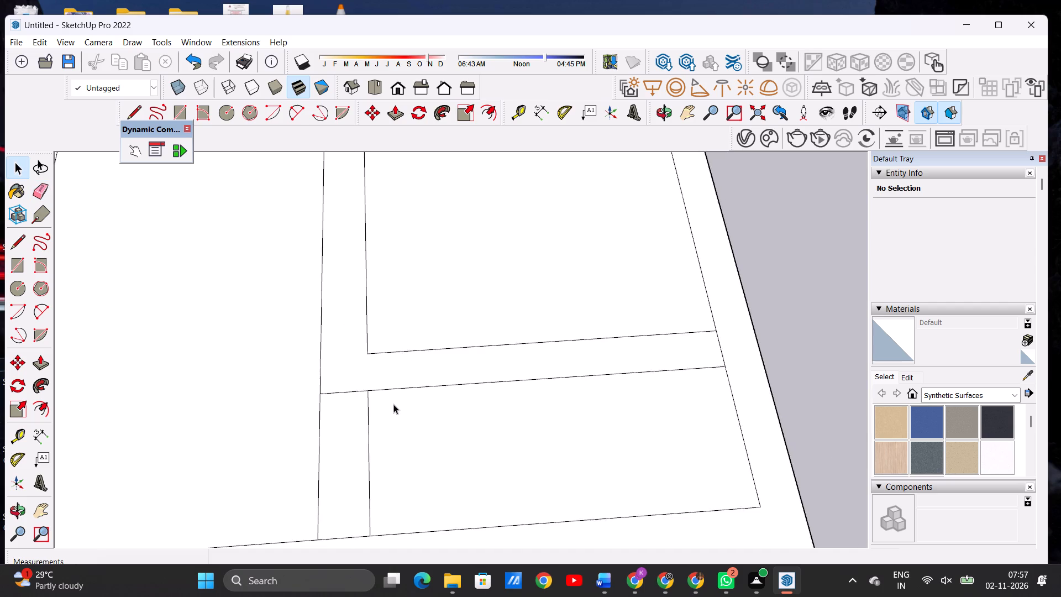
scroll(393, 404, "down", 2)
scroll(392, 406, "up", 1)
scroll(392, 406, "down", 10)
middle_click_drag(359, 420, 528, 318)
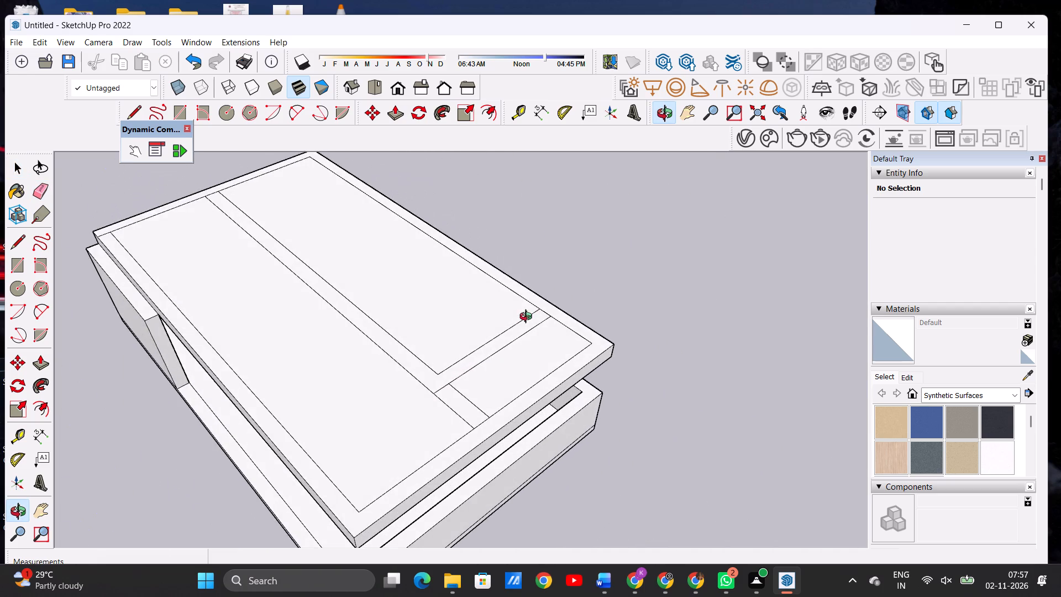
middle_click_drag(528, 318, 529, 308)
scroll(464, 405, "up", 4)
scroll(468, 423, "down", 2)
scroll(468, 423, "up", 3)
key("e")
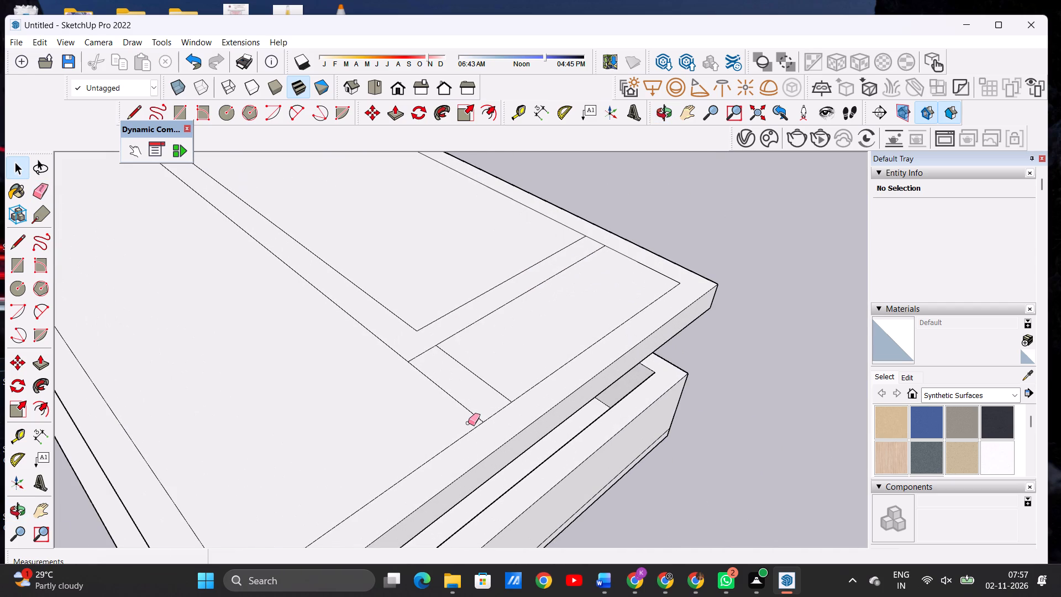
scroll(456, 418, "up", 4)
left_click_drag(463, 394, 455, 407)
left_click_drag(490, 347, 486, 354)
left_click_drag(490, 336, 480, 352)
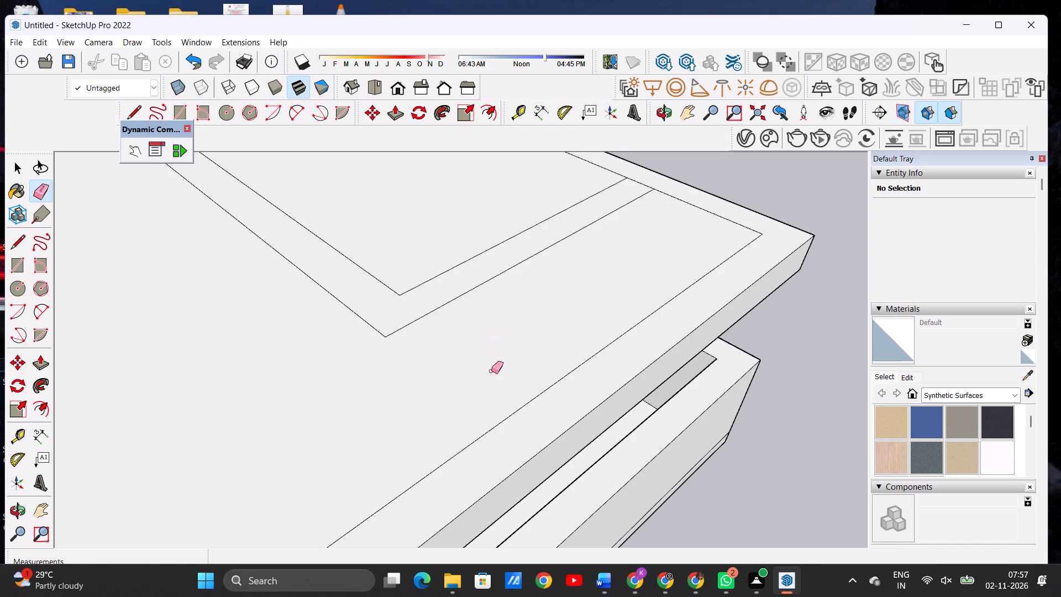
key("space")
Examine the roof top's L-shaped strip and border from the front and from raised angles.
scroll(486, 381, "down", 3)
scroll(490, 386, "up", 1)
scroll(491, 387, "down", 16)
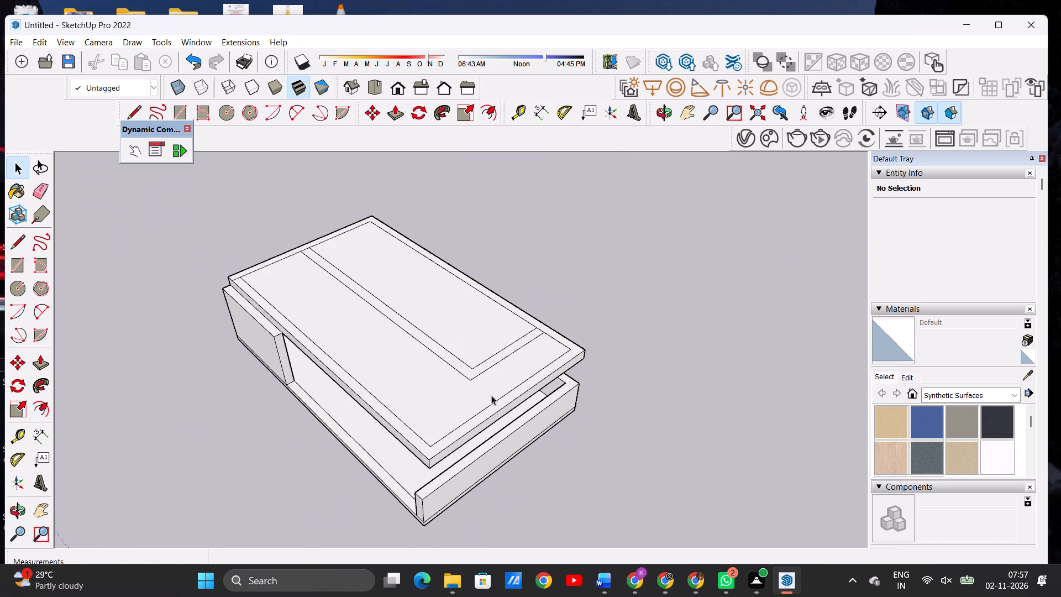
scroll(491, 395, "down", 4)
middle_click_drag(447, 409, 649, 323)
scroll(339, 354, "up", 3)
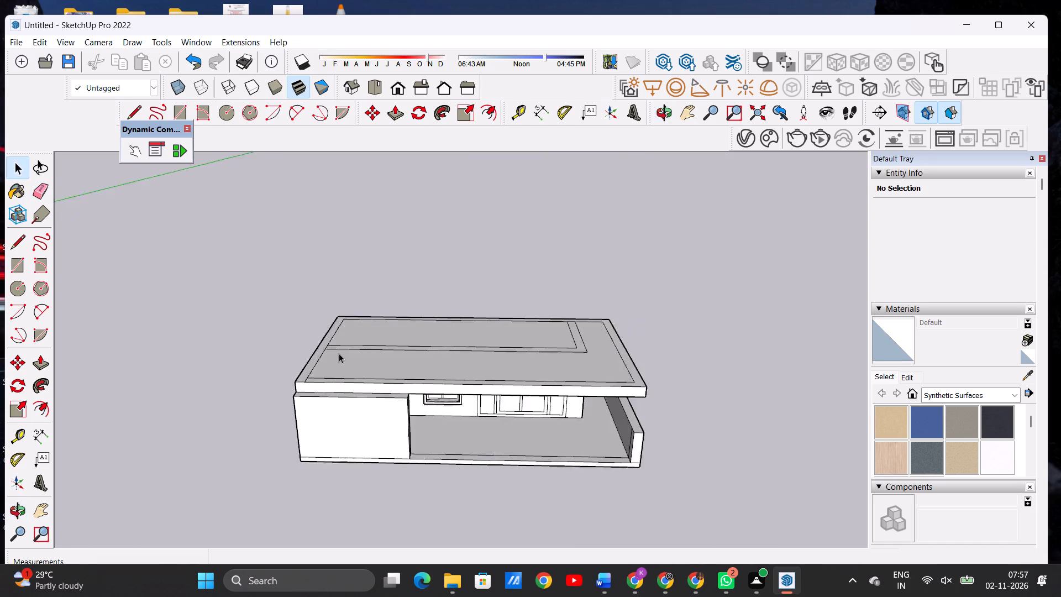
scroll(339, 353, "up", 10)
scroll(290, 370, "up", 1)
scroll(289, 371, "down", 11)
middle_click_drag(307, 359, 307, 359)
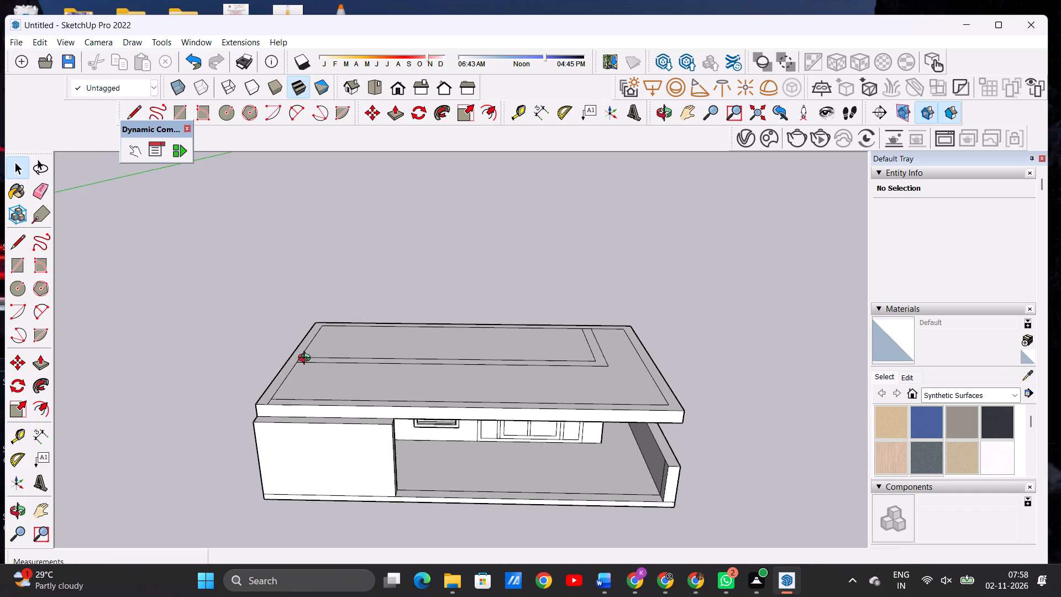
middle_click_drag(307, 359, 316, 448)
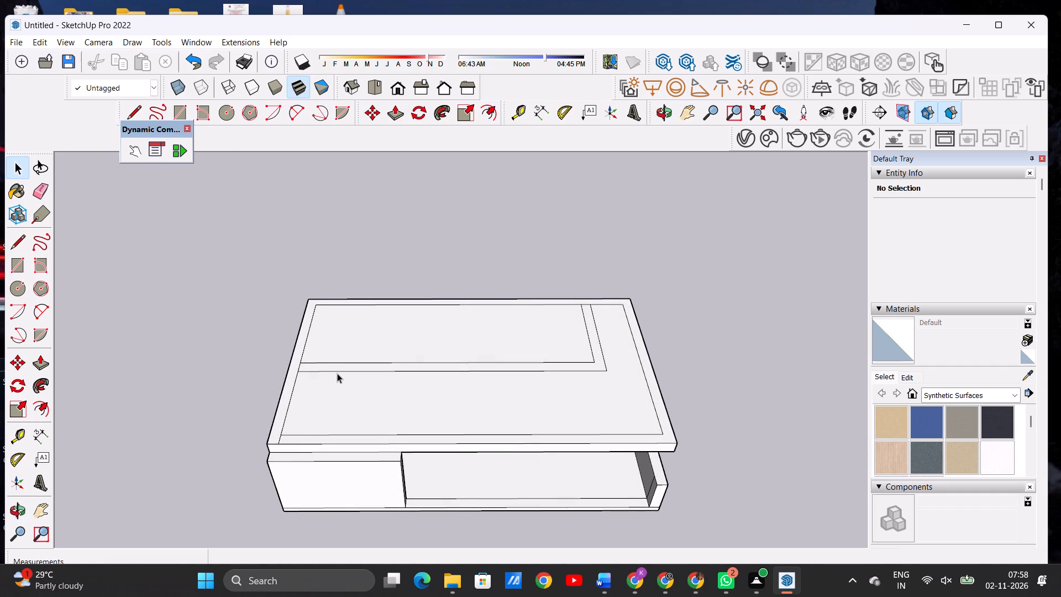
scroll(337, 373, "up", 1)
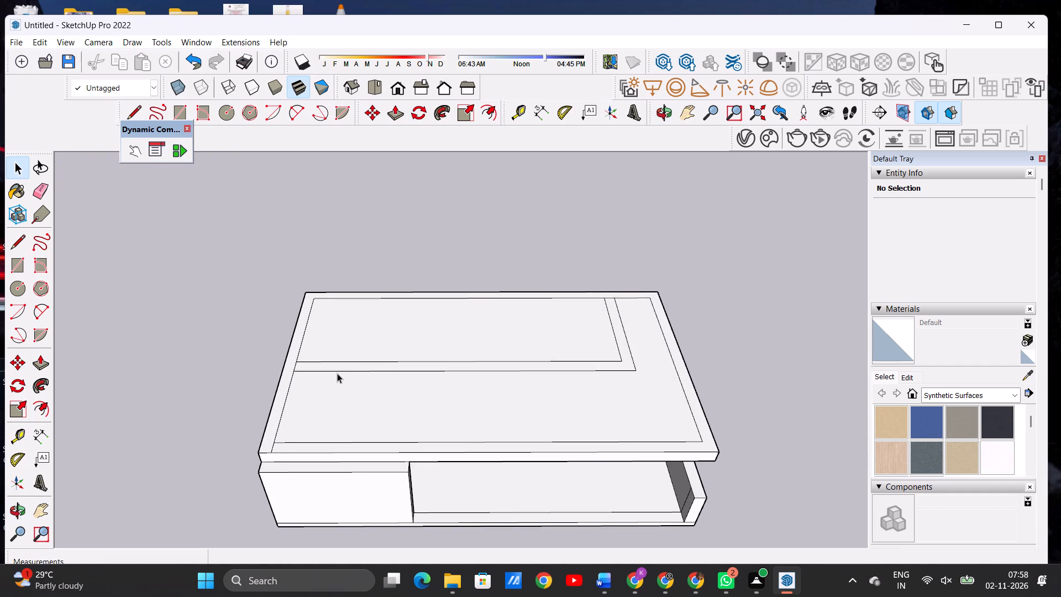
scroll(374, 375, "down", 3)
scroll(618, 427, "up", 1)
scroll(618, 430, "down", 1)
scroll(618, 430, "up", 2)
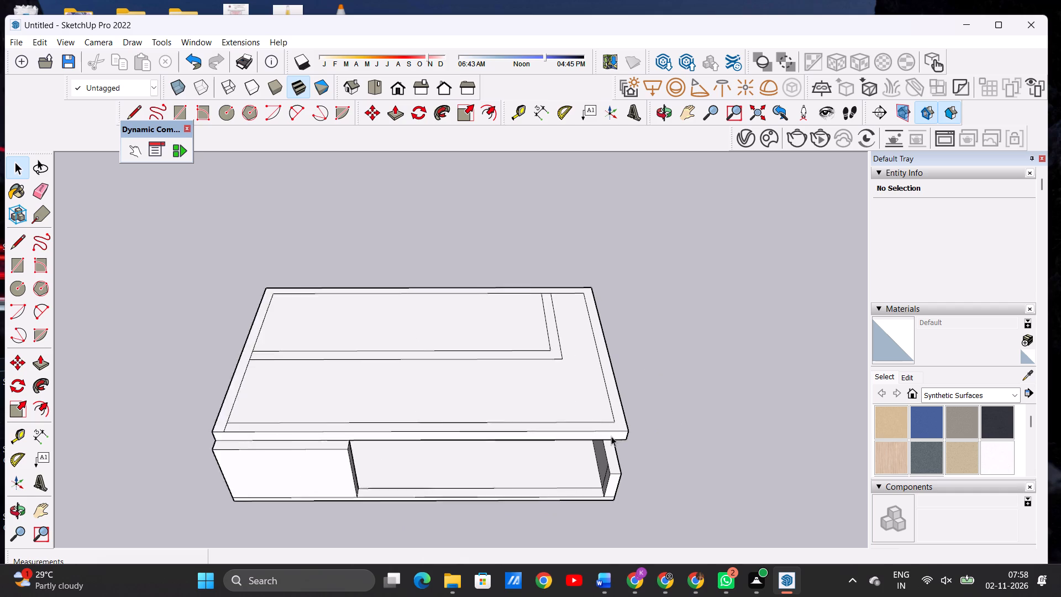
Draw a line about 1' 4 7/8" long from the inner border's front-right corner to the roof slab's front edge.
scroll(611, 436, "up", 9)
key("l")
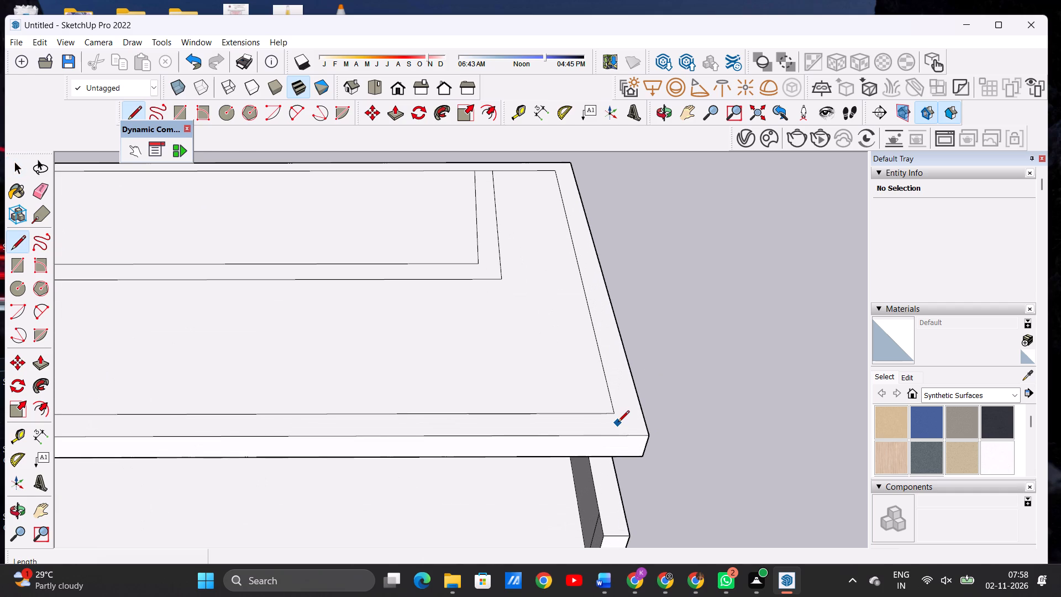
scroll(618, 413, "up", 4)
scroll(618, 415, "down", 1)
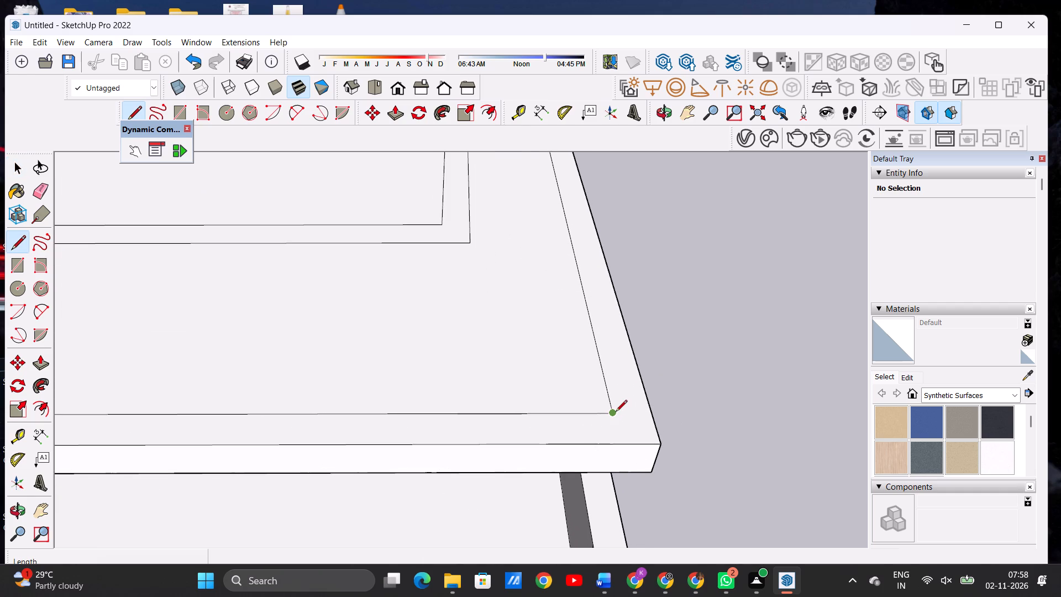
left_click(616, 412)
left_click(615, 446)
key("space")
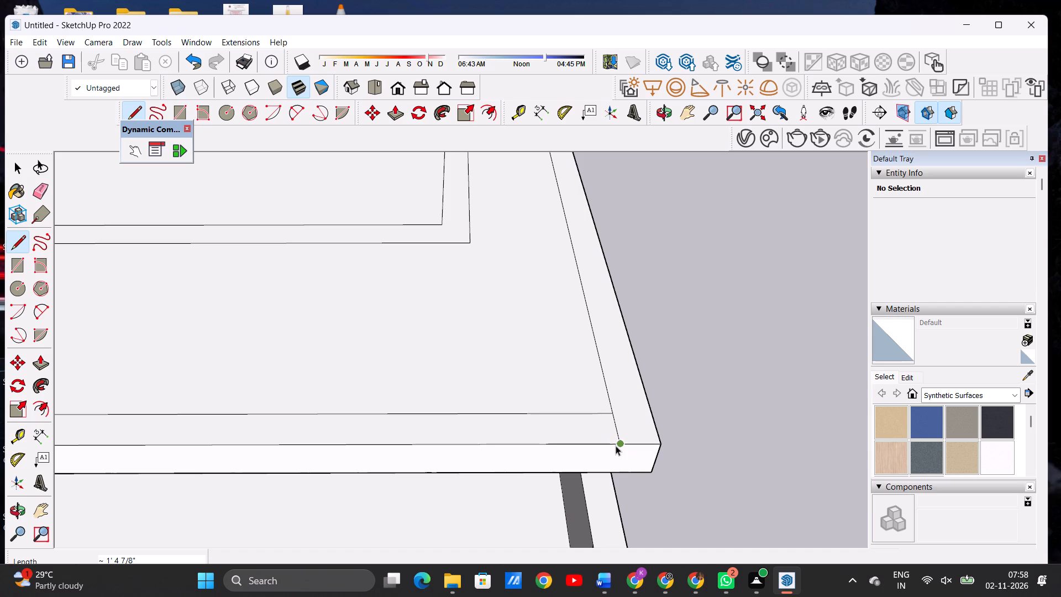
Draw a line about 1' 4 7/8" long from the outer crosswise line's back end to the roof slab's rear edge.
scroll(589, 432, "down", 5)
scroll(602, 436, "up", 1)
scroll(612, 436, "down", 8)
middle_click_drag(542, 444, 548, 439)
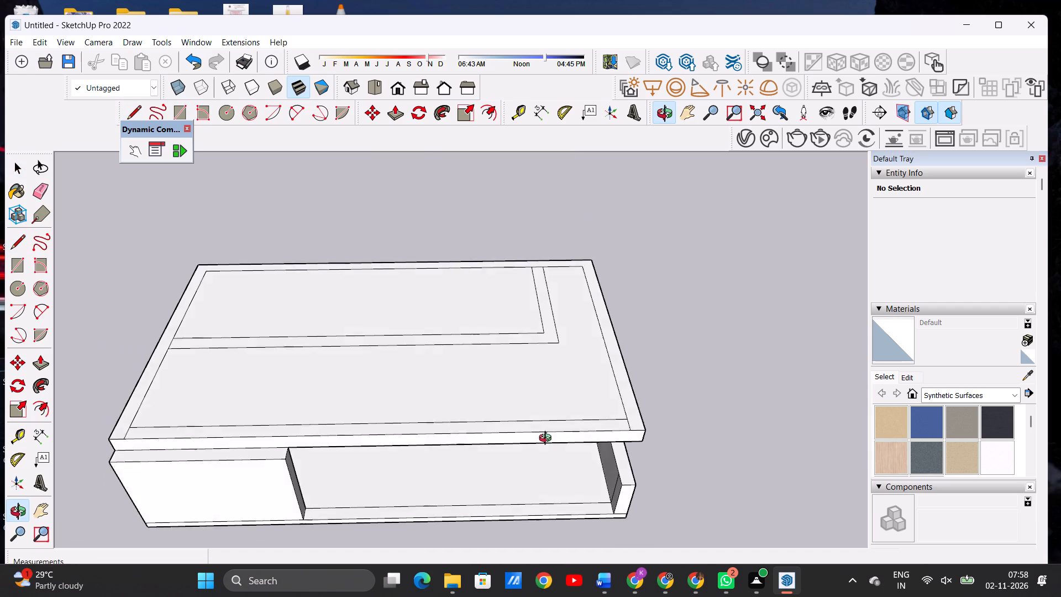
middle_click_drag(548, 439, 547, 405)
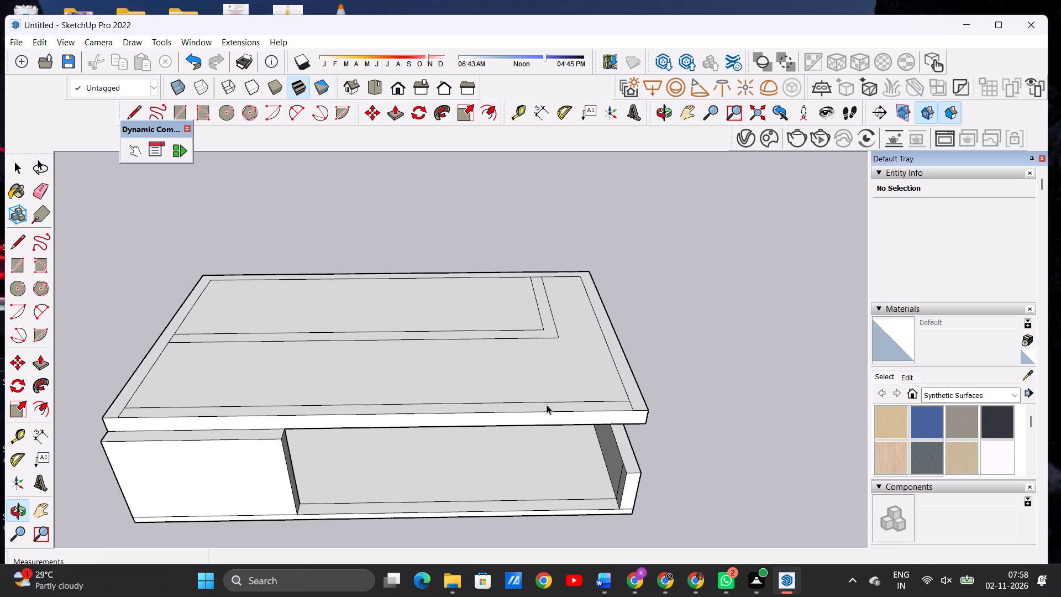
scroll(590, 256, "up", 7)
middle_click_drag(572, 281, 581, 398)
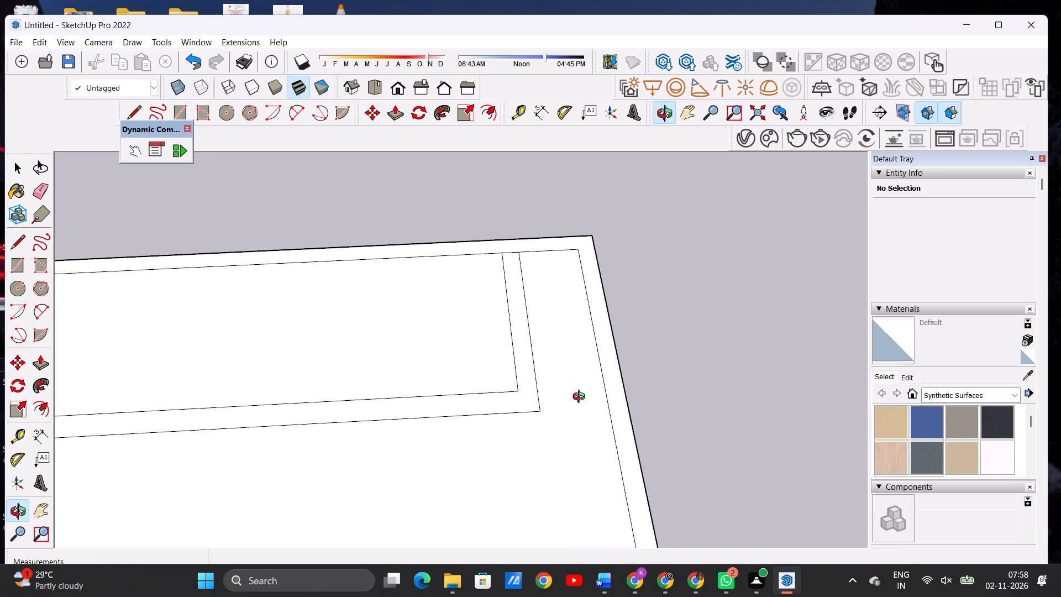
middle_click_drag(581, 398, 577, 408)
scroll(545, 263, "up", 6)
key("l")
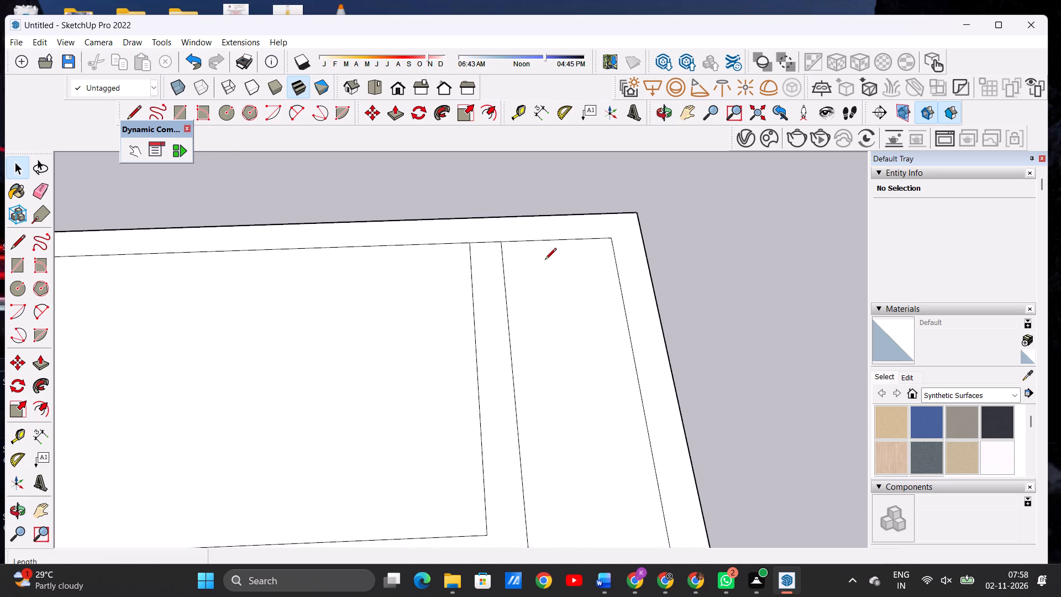
left_click(503, 244)
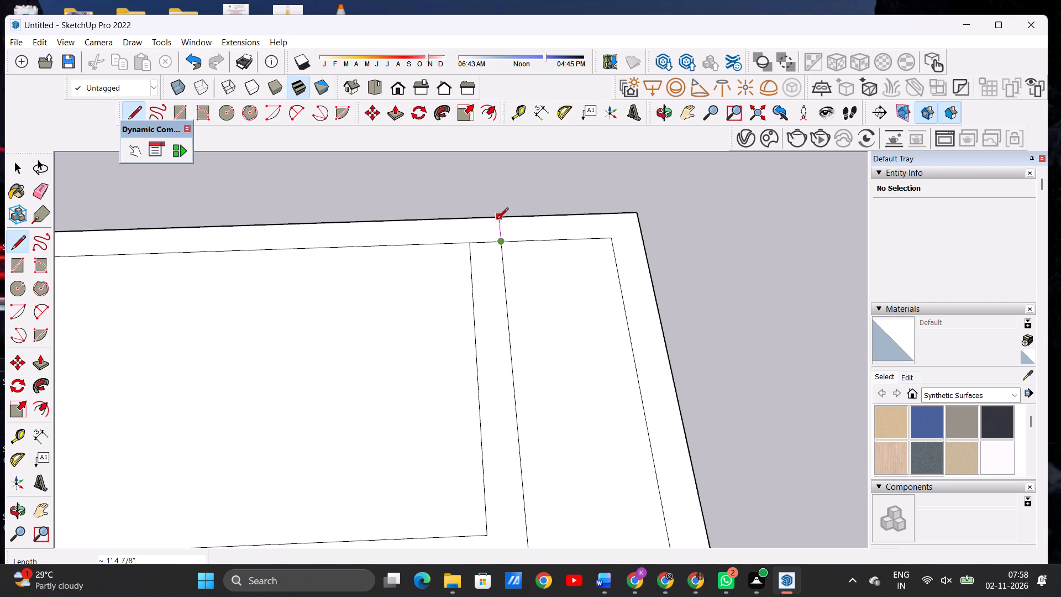
left_click(497, 220)
scroll(502, 239, "down", 16)
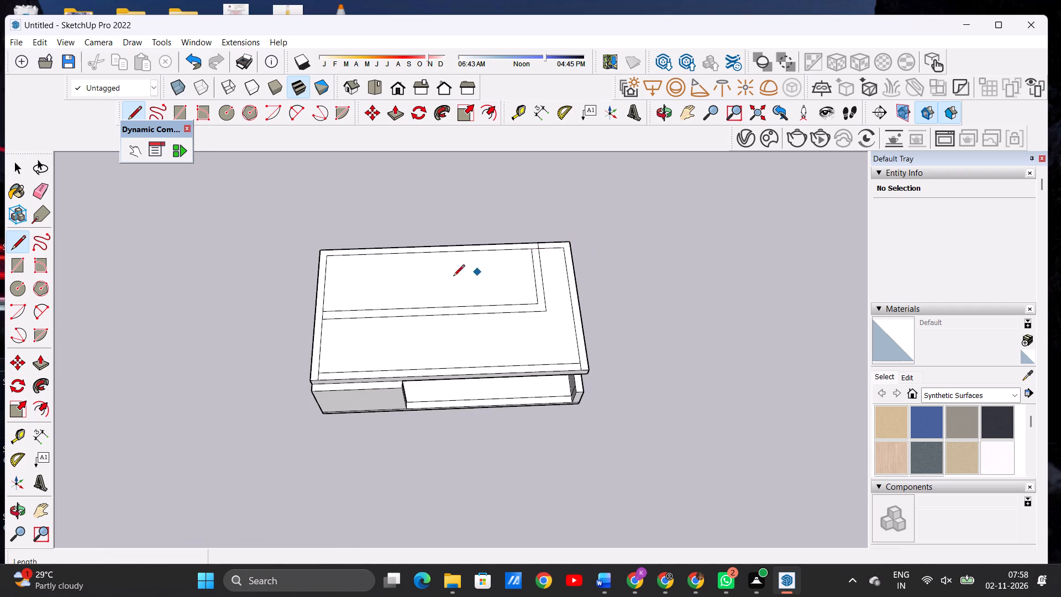
scroll(351, 314, "up", 2)
scroll(342, 322, "down", 1)
scroll(339, 324, "up", 2)
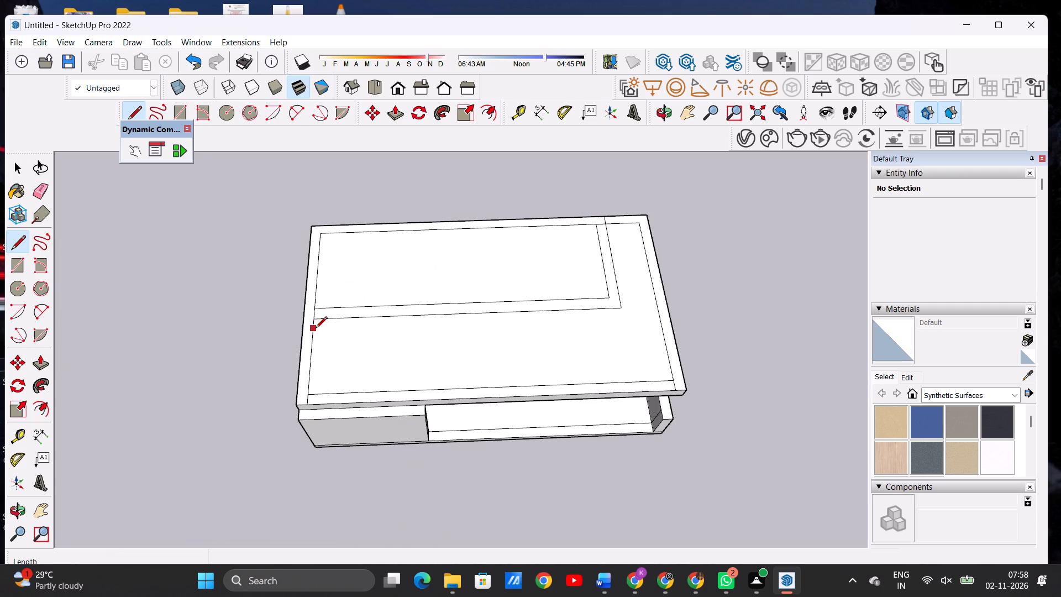
key("space")
Push/Pull the roof border's left and rear section up 10' as far as the outer crosswise line.
scroll(384, 350, "down", 7)
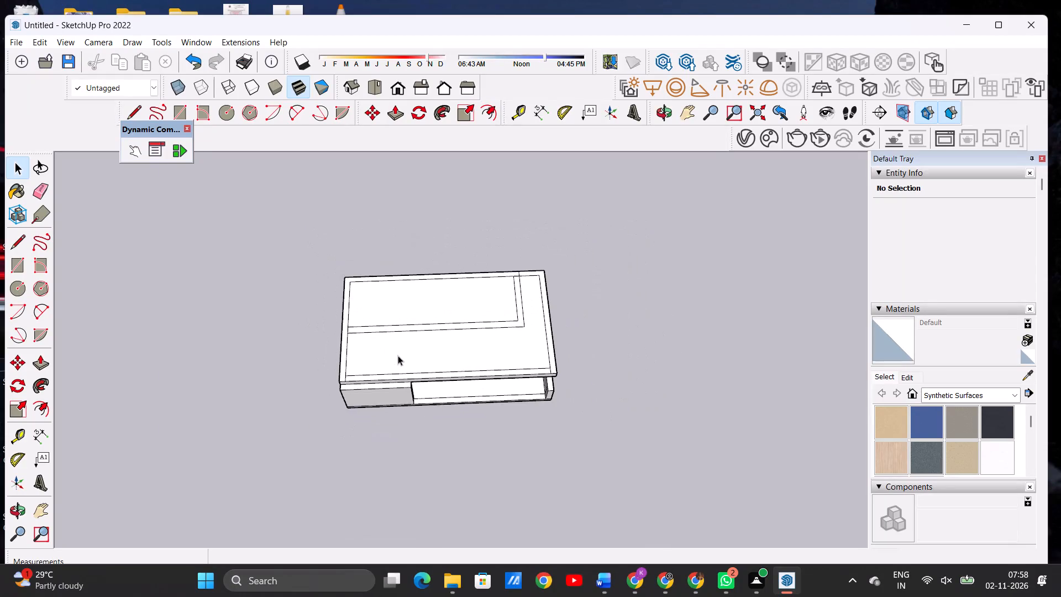
middle_click_drag(396, 366, 380, 281)
scroll(344, 346, "up", 11)
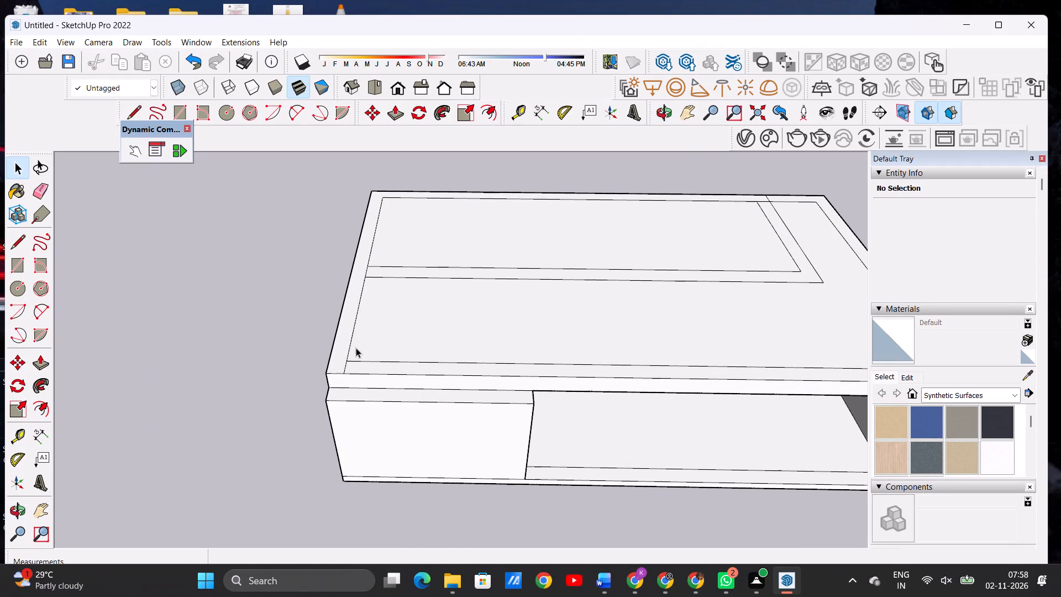
key("p")
scroll(323, 362, "up", 6)
scroll(336, 422, "down", 5)
middle_click_drag(384, 443, 394, 344)
scroll(394, 342, "up", 3)
scroll(373, 358, "down", 5)
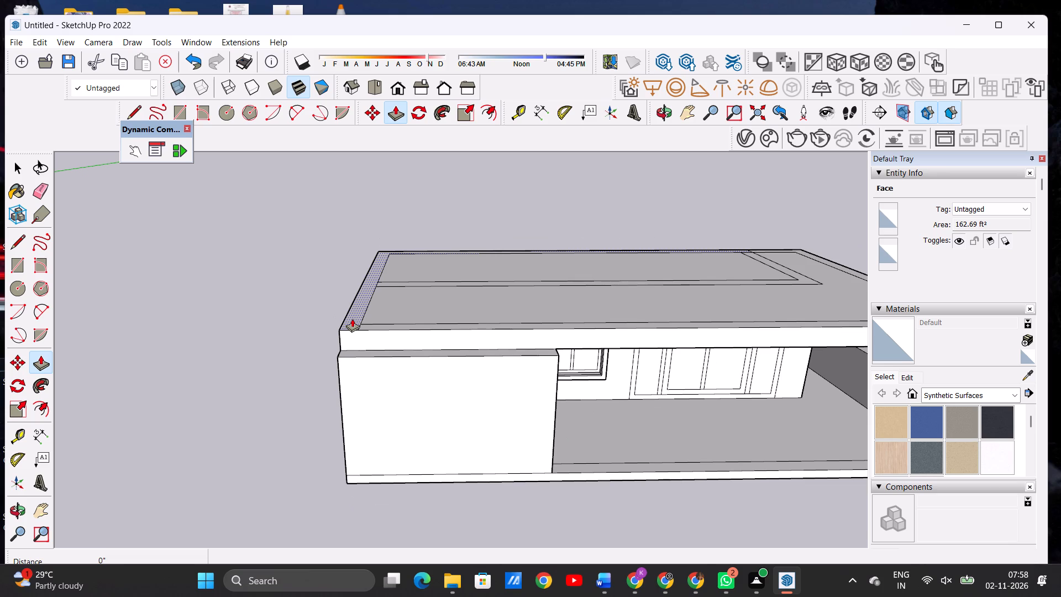
left_click(352, 318)
scroll(364, 289, "down", 6)
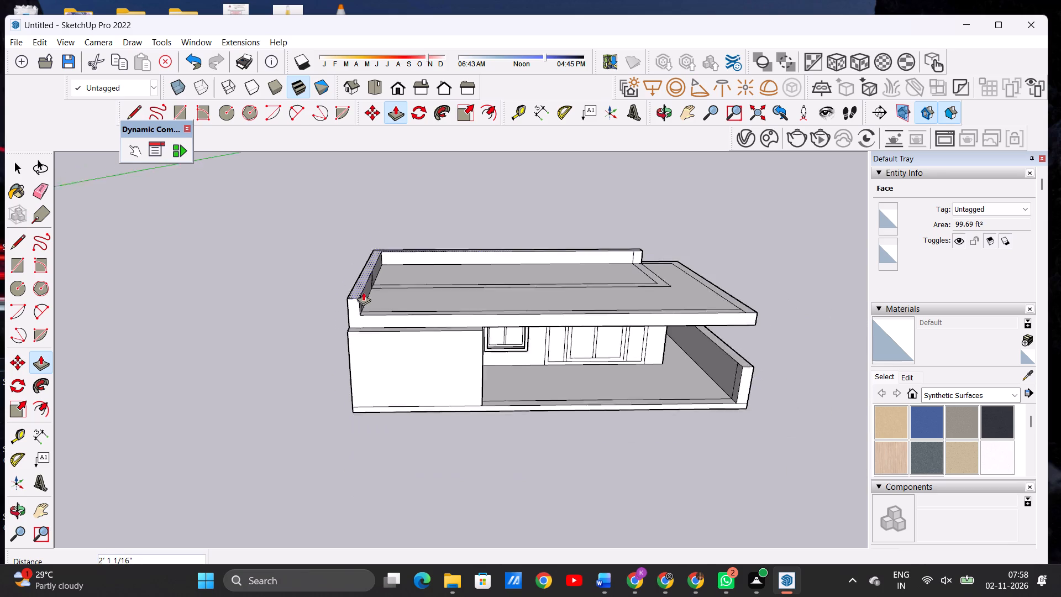
scroll(363, 292, "up", 1)
scroll(363, 292, "down", 7)
middle_click_drag(360, 227, 361, 219)
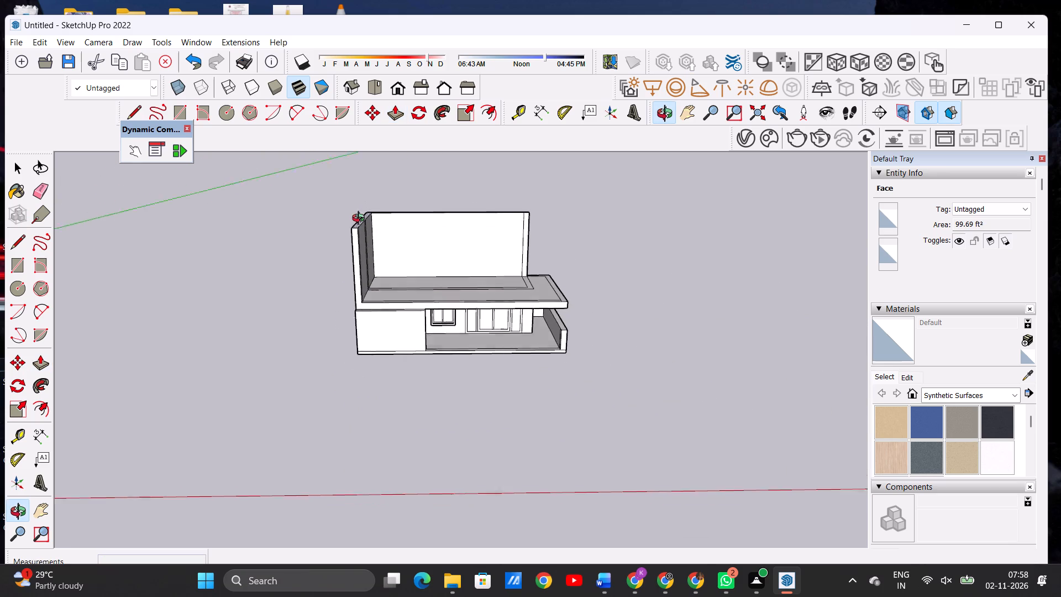
middle_click_drag(361, 219, 364, 208)
scroll(363, 217, "up", 8)
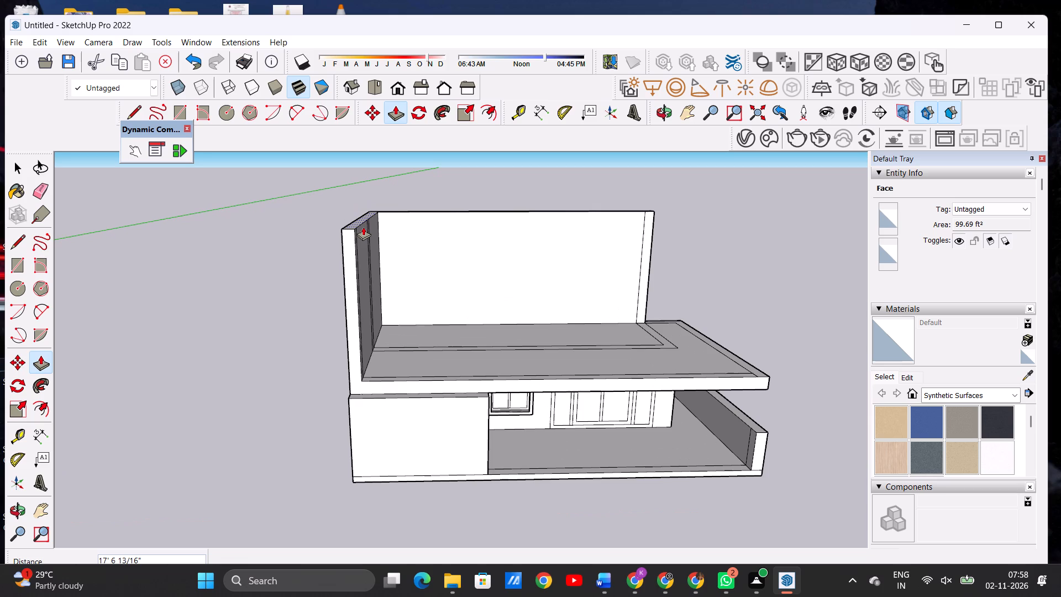
type("10'")
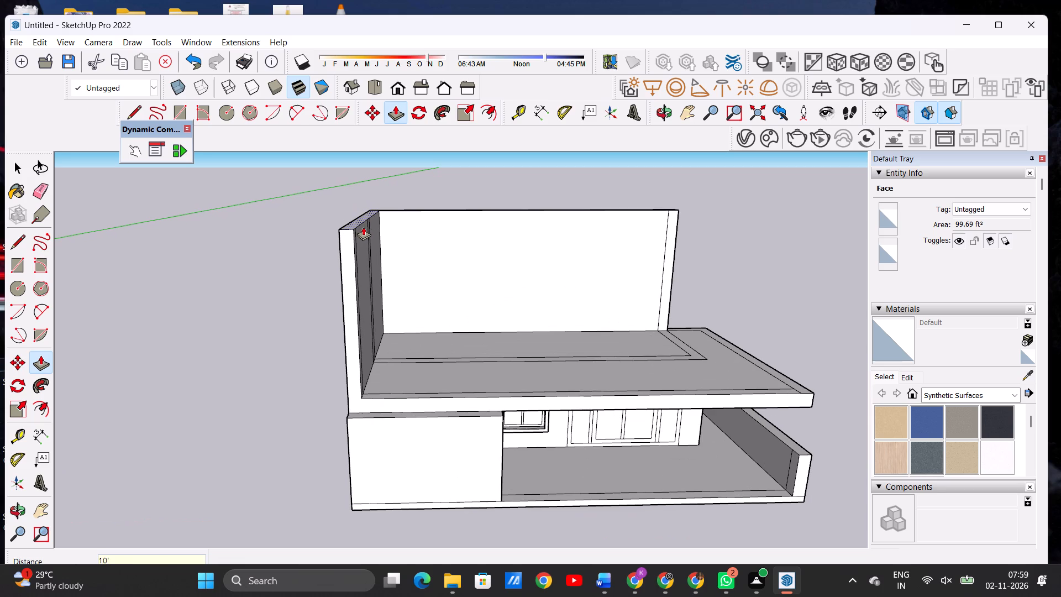
key("Return")
key("space")
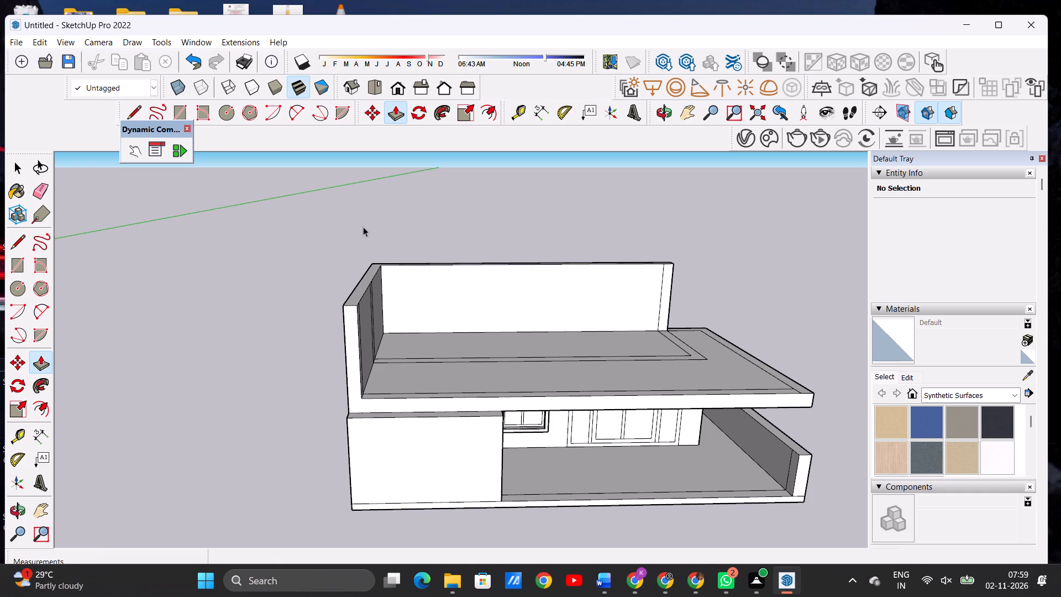
Push/Pull the narrow L-shaped strip on the roof up 10', level with the top of the raised border walls.
scroll(464, 308, "down", 7)
middle_click_drag(529, 302, 529, 321)
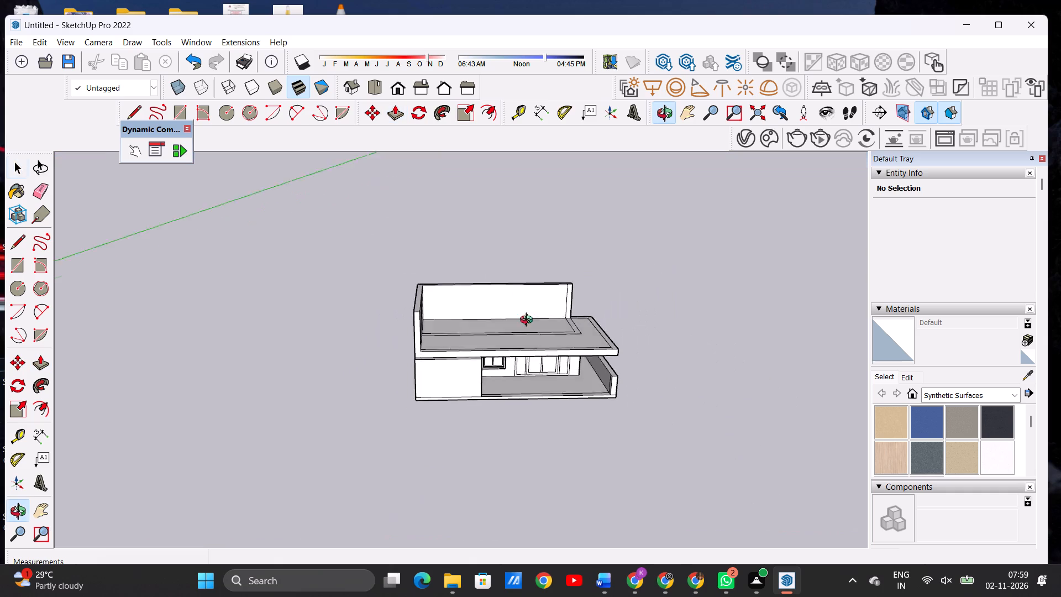
middle_click_drag(529, 321, 508, 377)
scroll(577, 312, "up", 1)
scroll(577, 312, "down", 1)
scroll(577, 312, "up", 2)
scroll(577, 312, "down", 1)
scroll(577, 312, "up", 8)
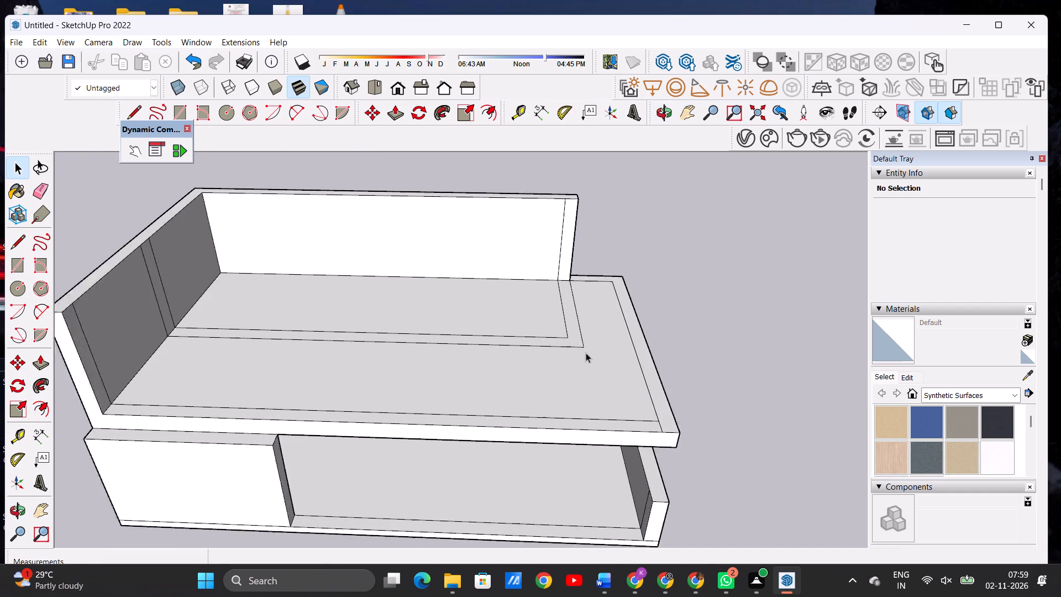
scroll(586, 353, "up", 1)
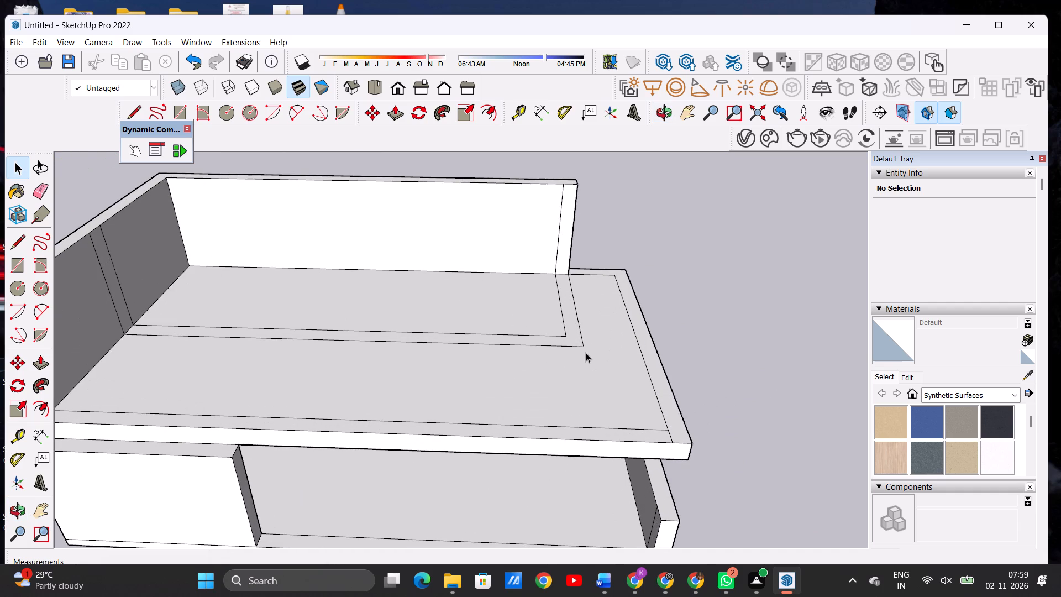
key("p")
scroll(606, 383, "down", 2)
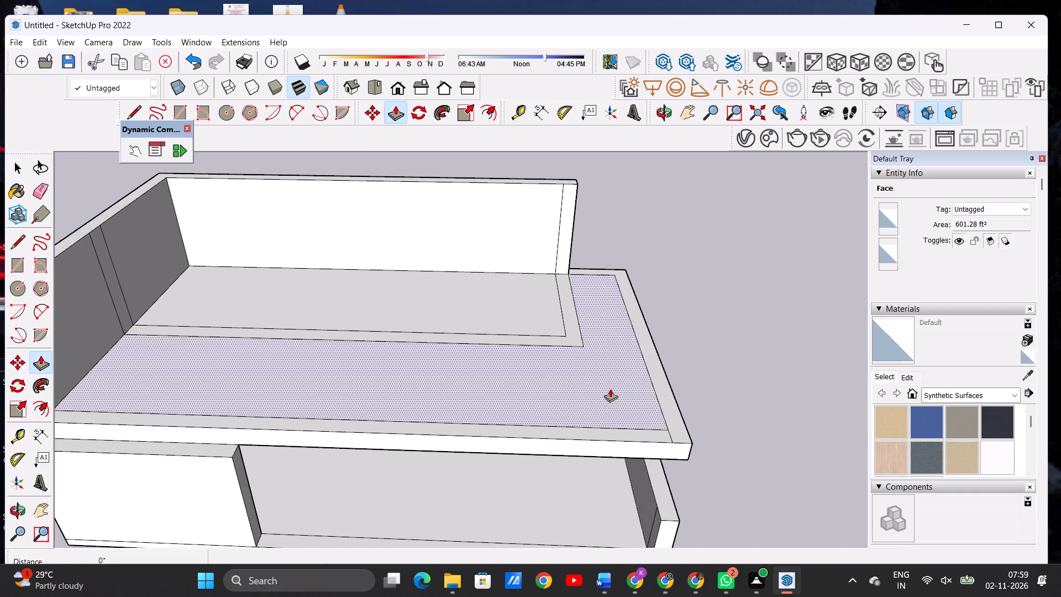
scroll(610, 389, "down", 2)
middle_click(596, 400)
middle_click_drag(596, 392, 584, 375)
middle_click(584, 375)
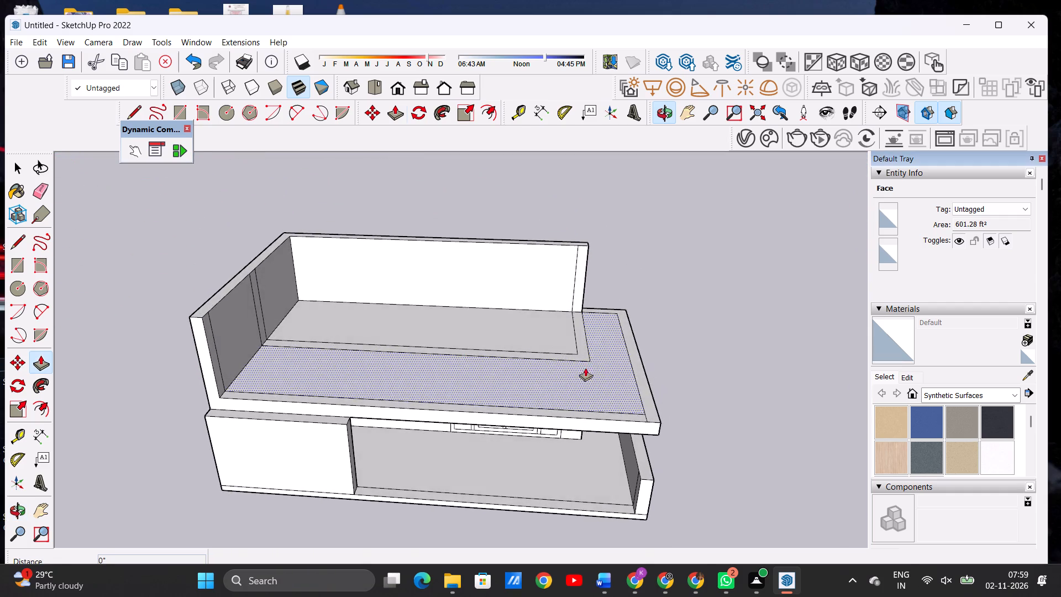
scroll(586, 354, "up", 10)
left_click(581, 349)
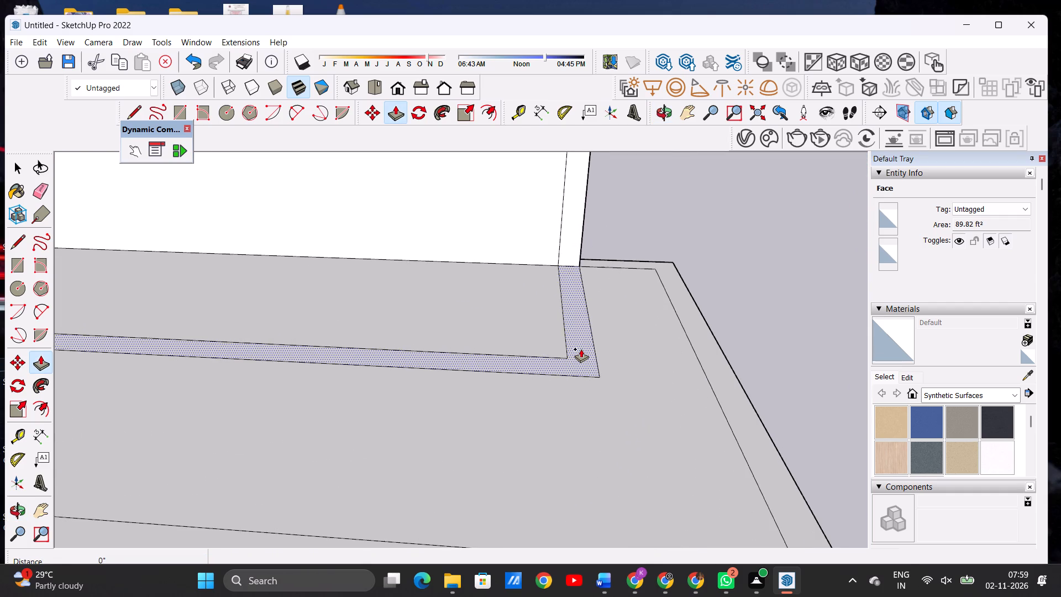
scroll(585, 260, "down", 12)
scroll(276, 223, "up", 4)
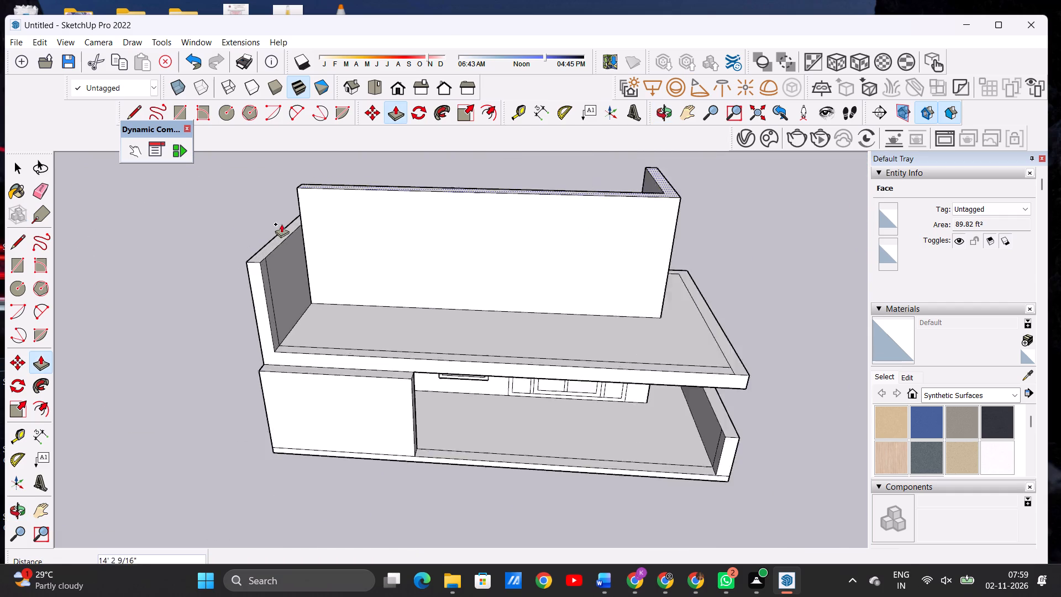
scroll(281, 224, "up", 9)
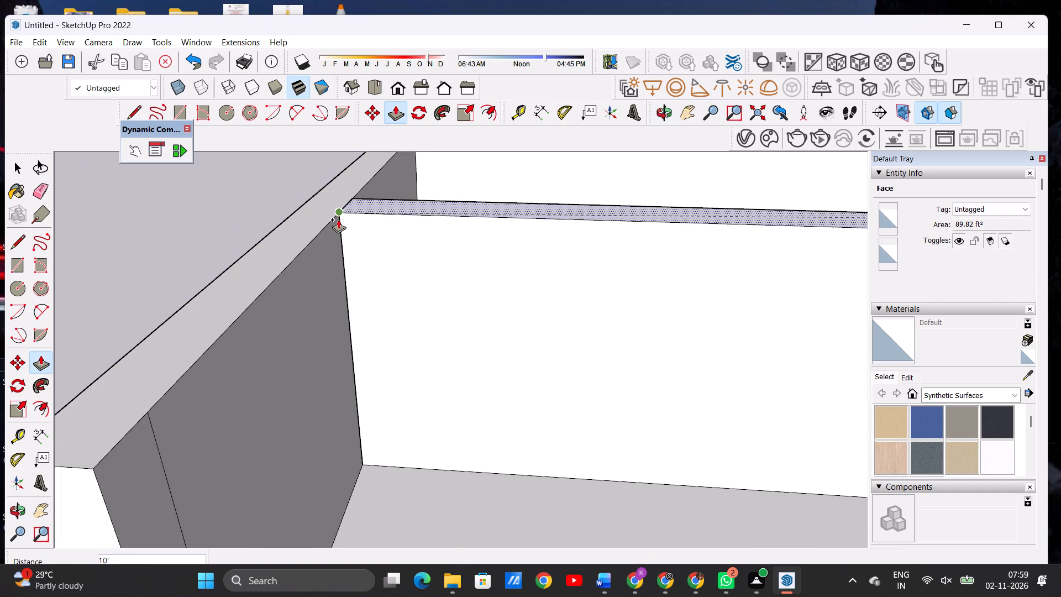
left_click(338, 219)
key("space")
Examine the upper storey's walls above the ground-floor window and door from the front at low and raised angles.
scroll(376, 292, "down", 5)
scroll(412, 396, "down", 16)
middle_click_drag(455, 427, 469, 289)
scroll(590, 383, "up", 2)
scroll(586, 385, "down", 1)
scroll(586, 385, "up", 3)
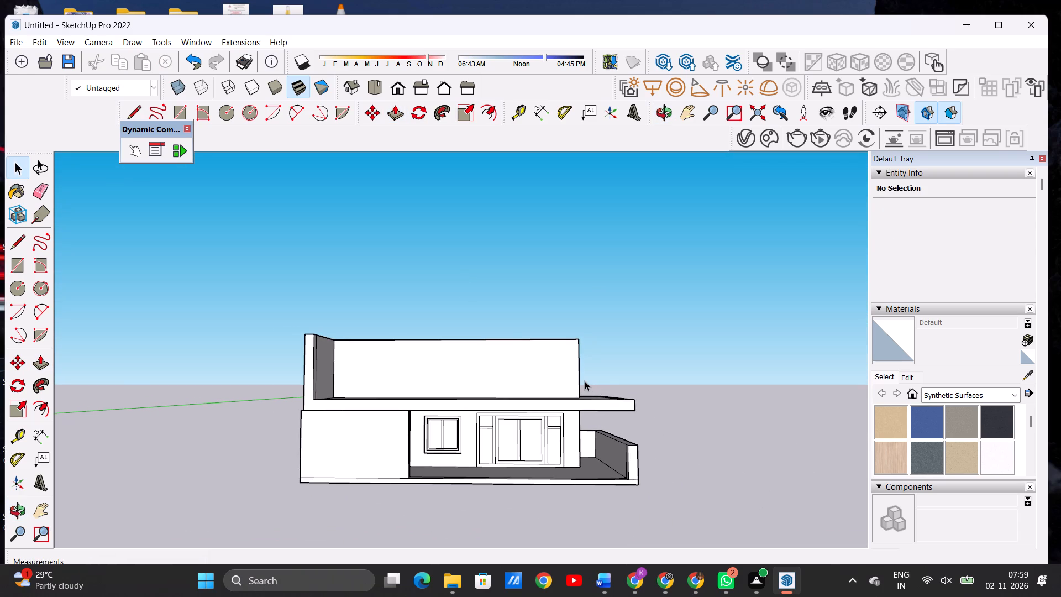
scroll(585, 381, "up", 5)
middle_click_drag(580, 361, 556, 379)
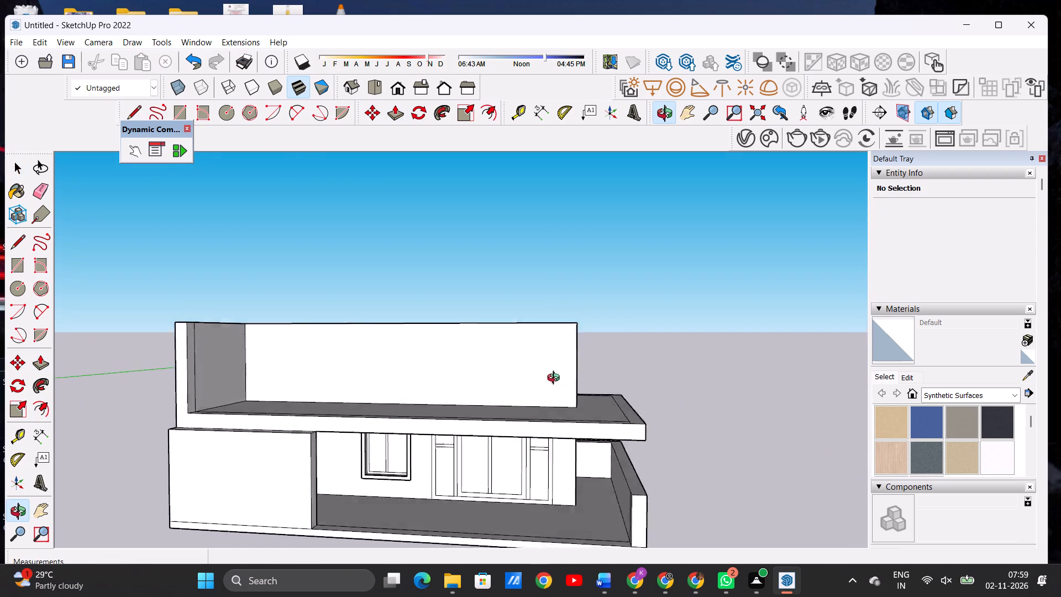
middle_click_drag(556, 379, 558, 379)
middle_click_drag(568, 376, 593, 367)
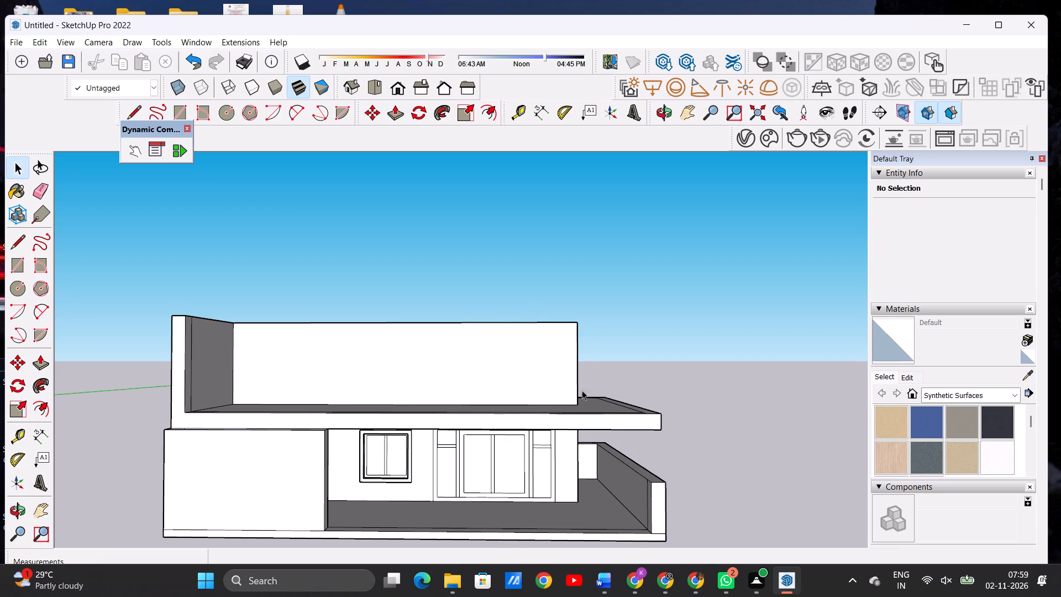
scroll(580, 449, "down", 4)
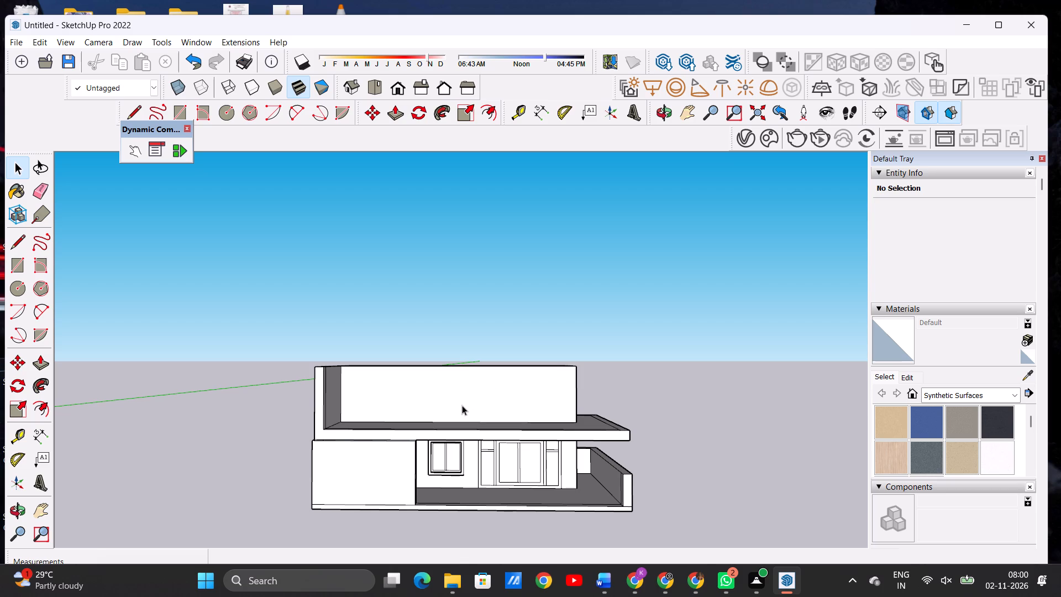
scroll(460, 416, "down", 8)
scroll(451, 397, "up", 2)
scroll(451, 397, "down", 1)
scroll(451, 397, "up", 1)
scroll(451, 397, "down", 1)
scroll(451, 397, "up", 5)
scroll(453, 399, "down", 1)
scroll(454, 400, "up", 1)
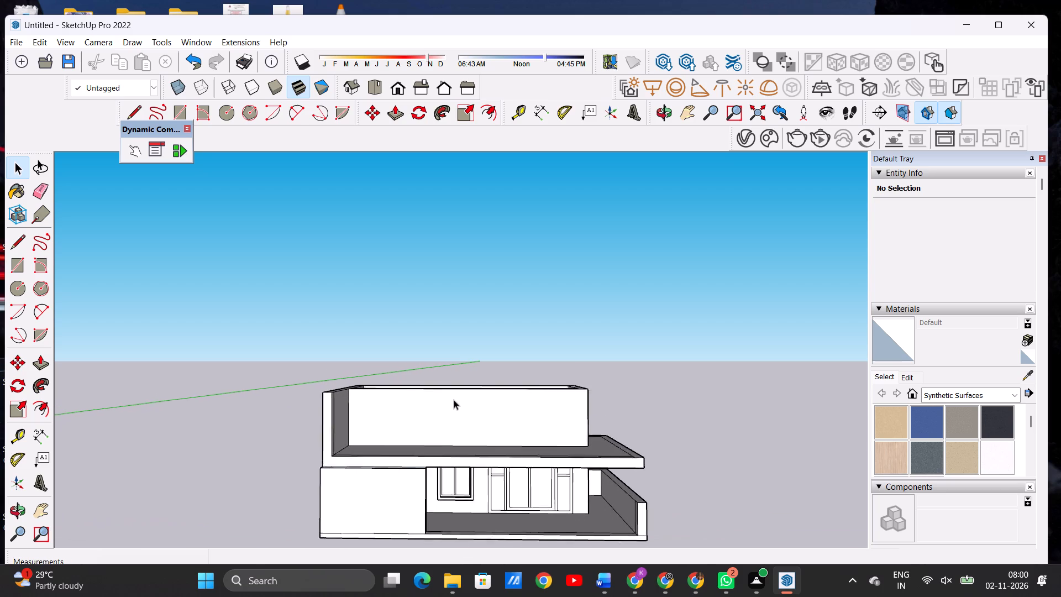
scroll(454, 400, "up", 2)
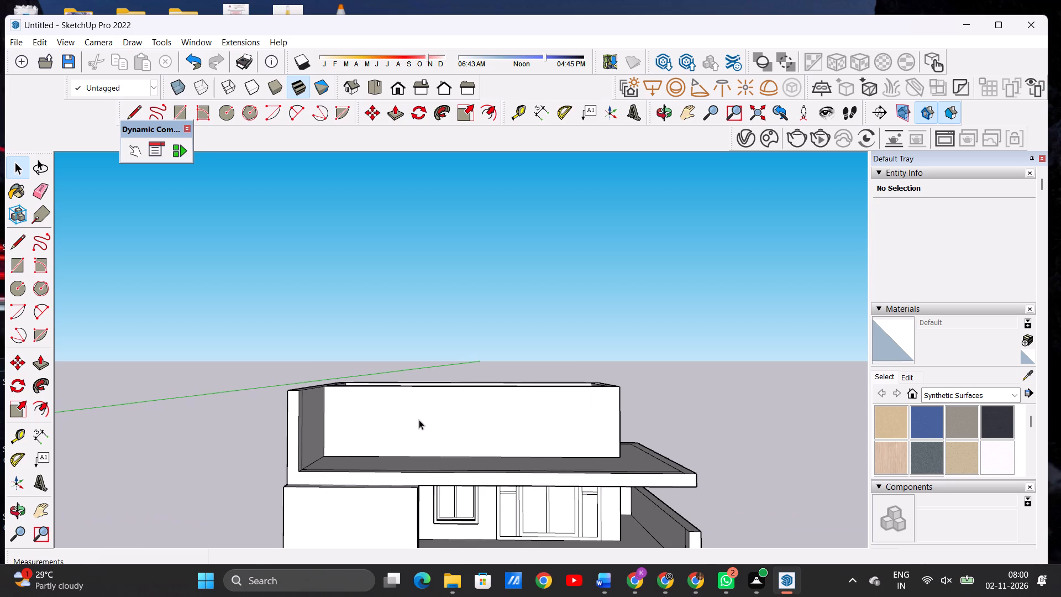
scroll(429, 424, "down", 2)
middle_click_drag(487, 492, 488, 487)
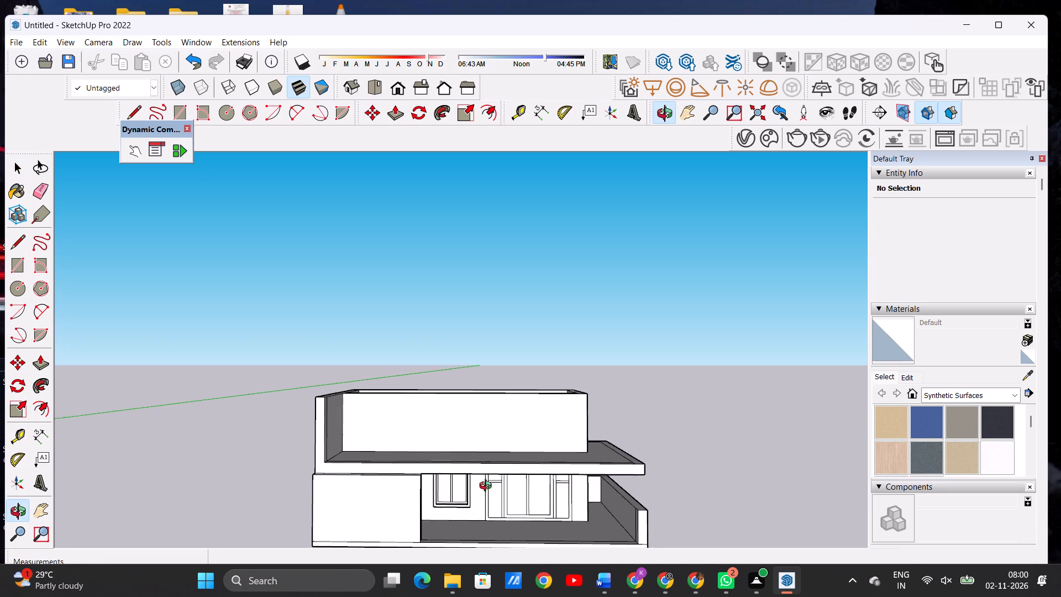
middle_click_drag(488, 487, 492, 467)
scroll(470, 476, "down", 2)
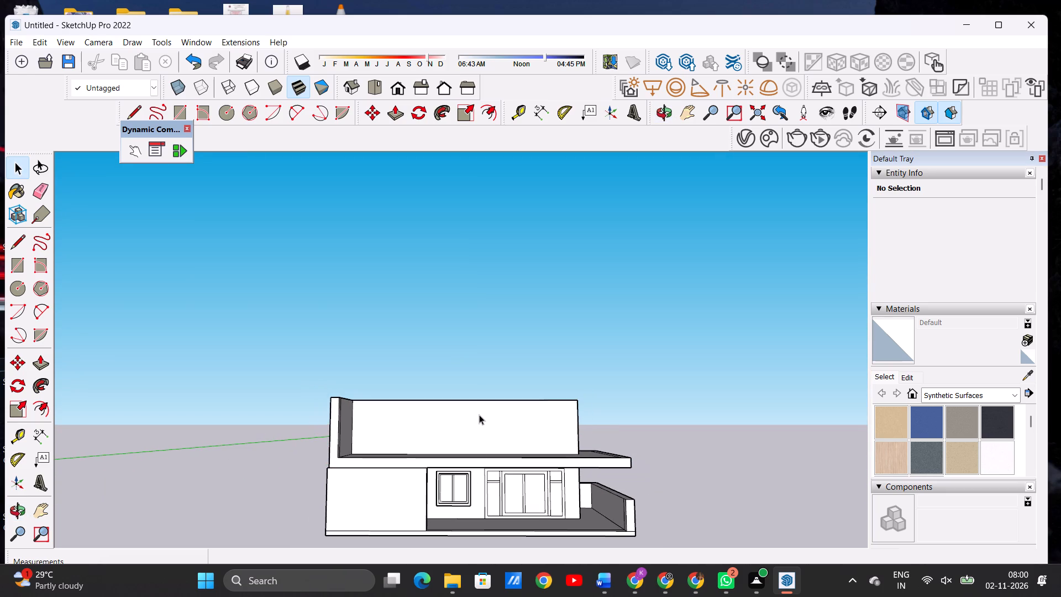
scroll(476, 419, "down", 1)
middle_click_drag(477, 432, 482, 486)
scroll(487, 459, "down", 1)
scroll(492, 429, "up", 8)
middle_click_drag(487, 442, 490, 411)
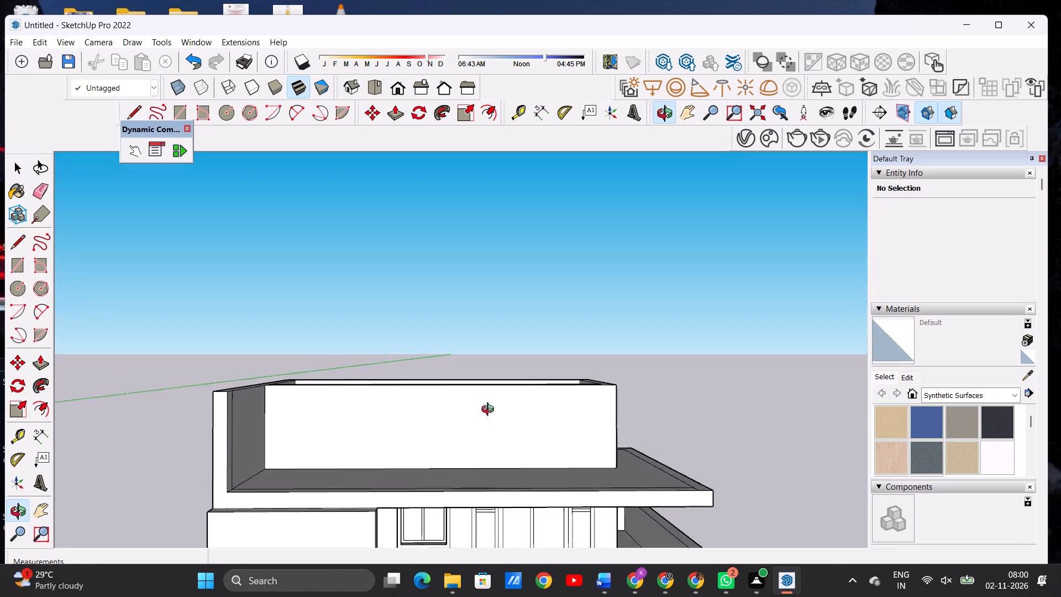
middle_click_drag(490, 411, 490, 400)
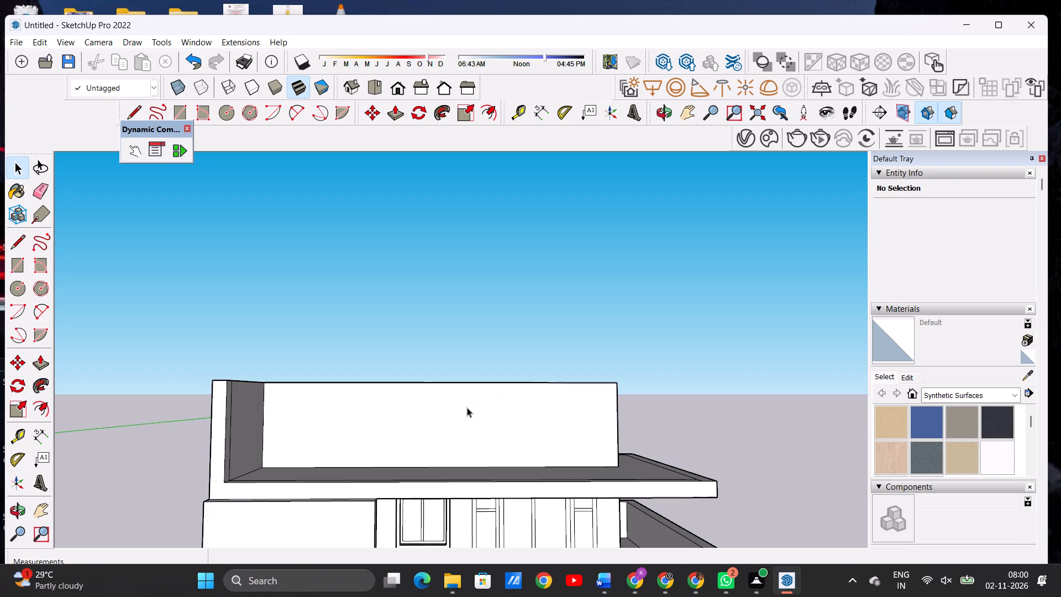
Draw a rectangle about 14' 6 7/16" by 8' 8 15/16" on the upper storey's front wall above the ground-floor door, based on the roof slab.
key("r")
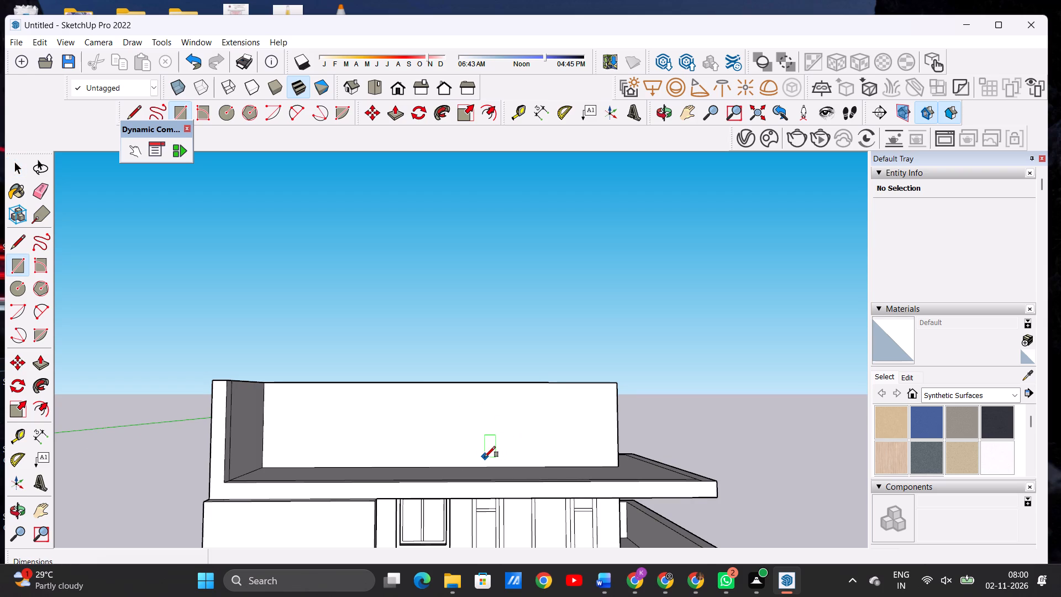
scroll(470, 464, "up", 7)
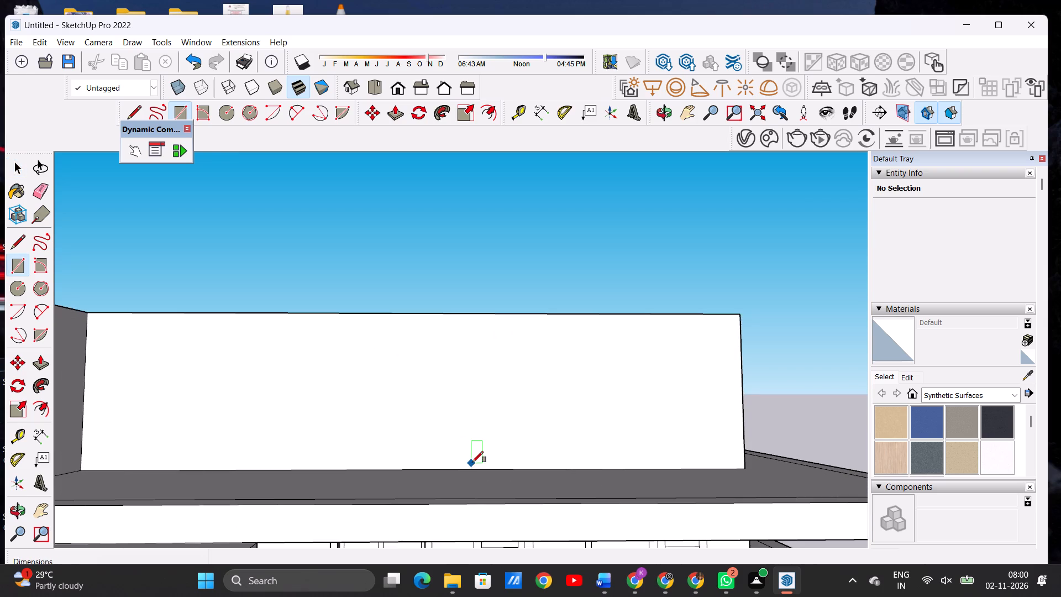
left_click(475, 466)
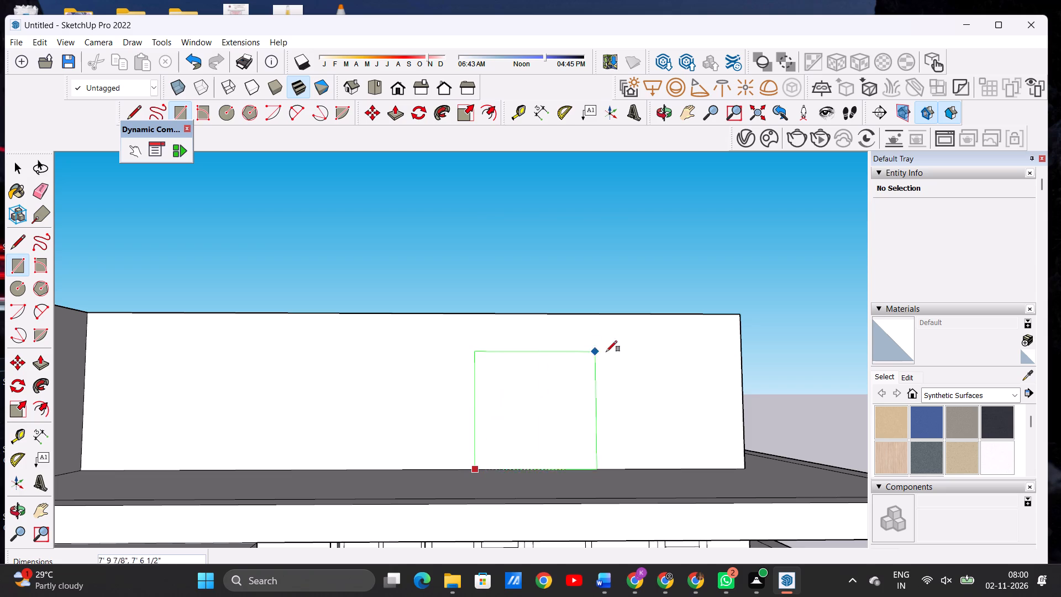
left_click(697, 333)
key("space")
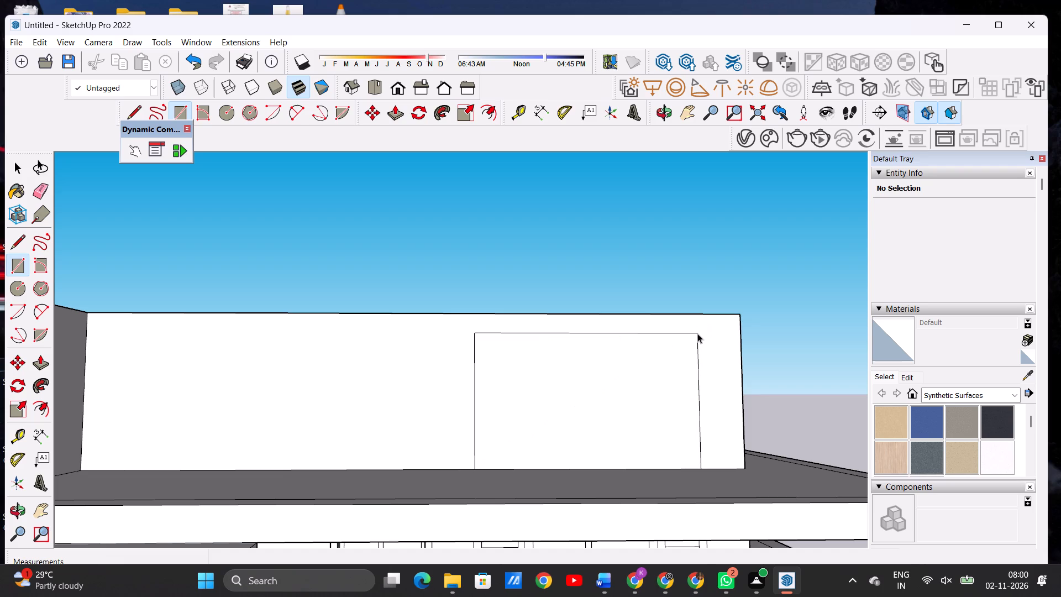
Examine how the upper wall's new rectangle lines up with the ground-floor door and compare it with the door's frame divisions.
scroll(547, 406, "down", 8)
middle_click_drag(499, 386, 487, 392)
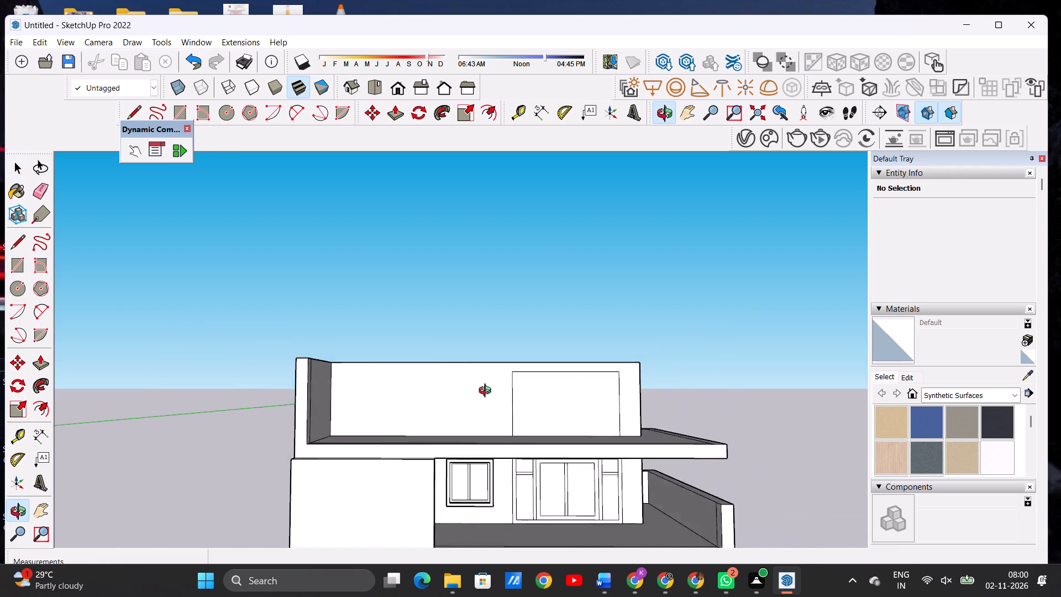
middle_click_drag(487, 392, 510, 415)
middle_click(510, 415)
scroll(344, 419, "down", 5)
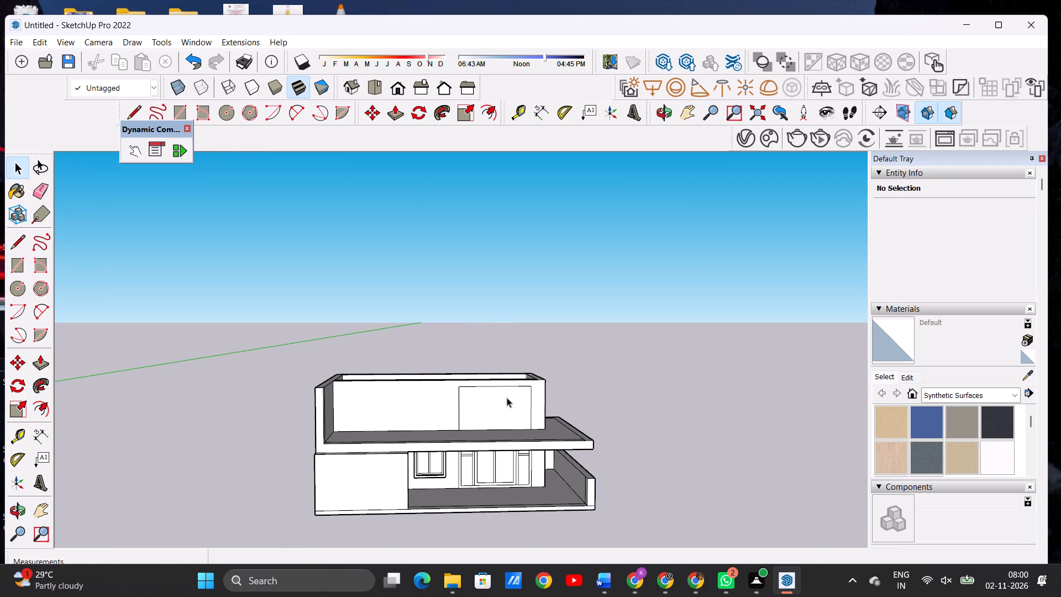
scroll(523, 397, "up", 5)
middle_click_drag(519, 408, 515, 401)
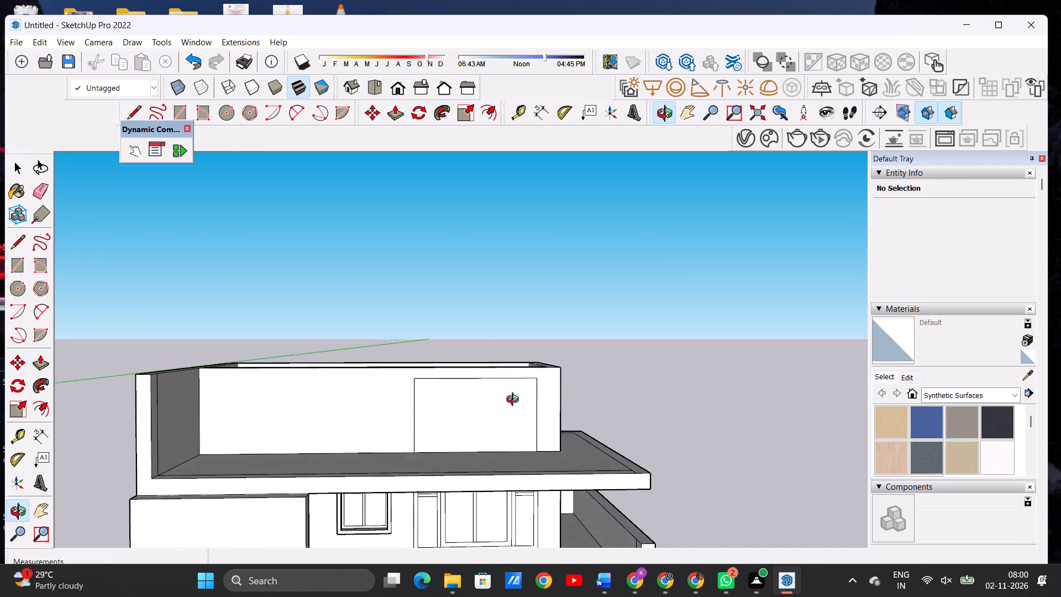
middle_click_drag(515, 401, 487, 396)
scroll(518, 403, "up", 8)
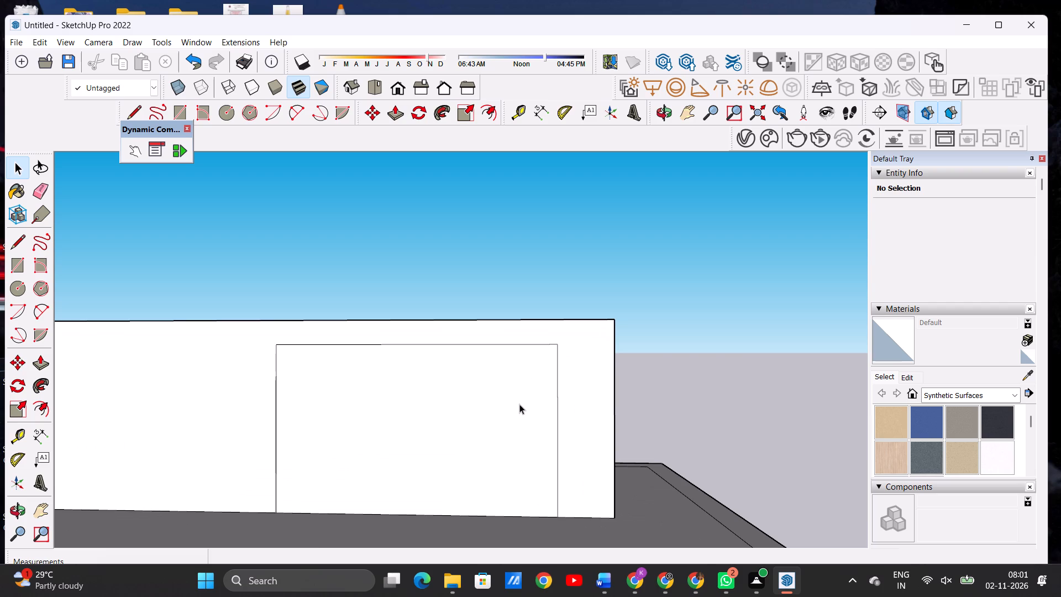
scroll(526, 402, "down", 1)
scroll(530, 401, "up", 1)
scroll(539, 399, "down", 18)
scroll(507, 488, "up", 12)
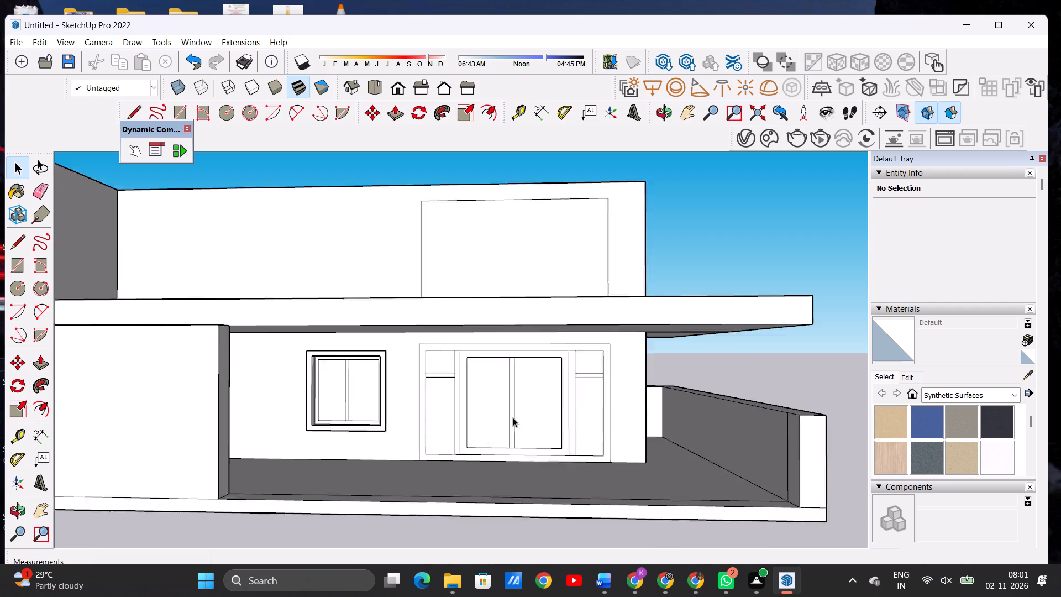
scroll(513, 417, "up", 2)
scroll(513, 417, "down", 1)
scroll(527, 379, "up", 7)
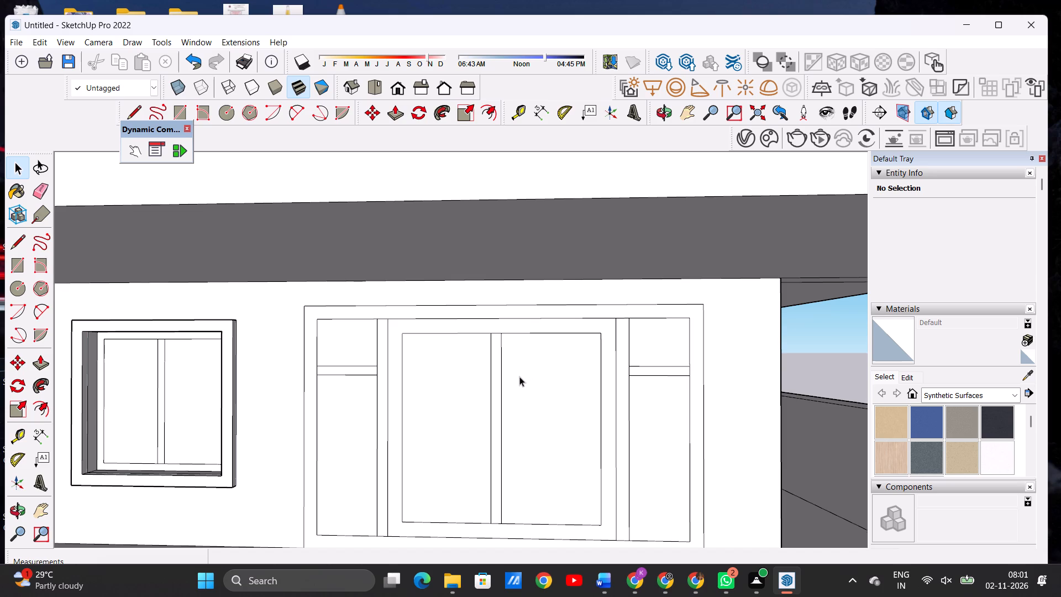
scroll(518, 375, "down", 8)
scroll(522, 399, "up", 8)
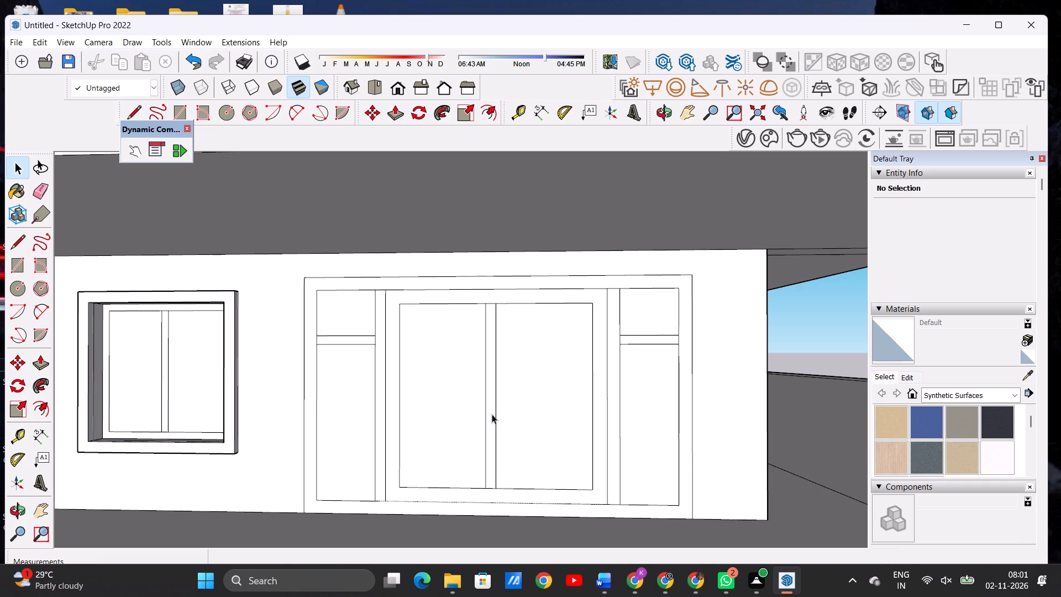
scroll(501, 389, "up", 2)
scroll(501, 385, "down", 6)
middle_click(501, 386)
middle_click_drag(501, 386, 506, 392)
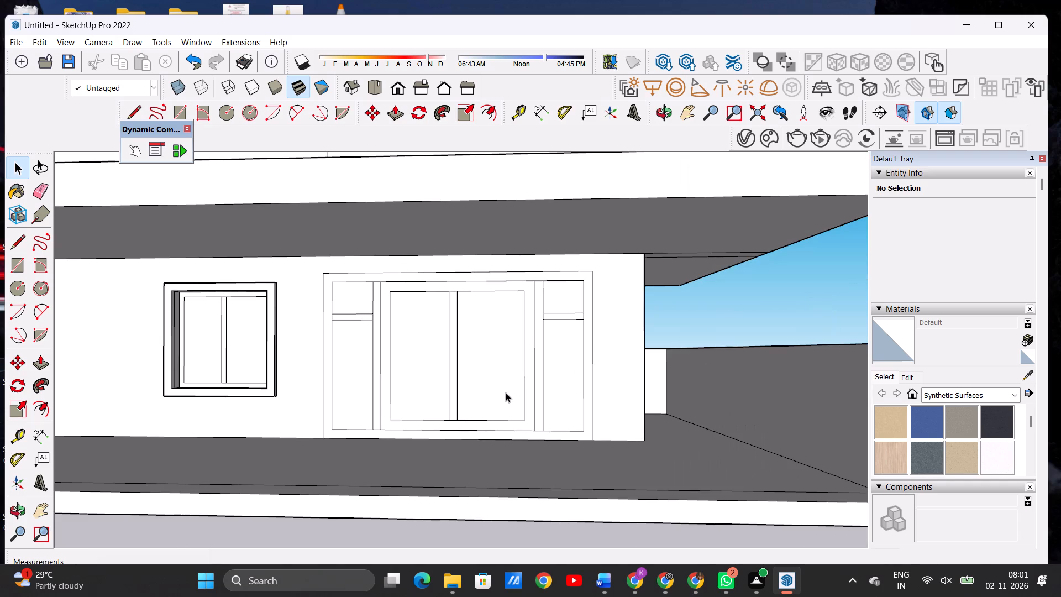
middle_click_drag(506, 392, 518, 414)
scroll(446, 314, "up", 7)
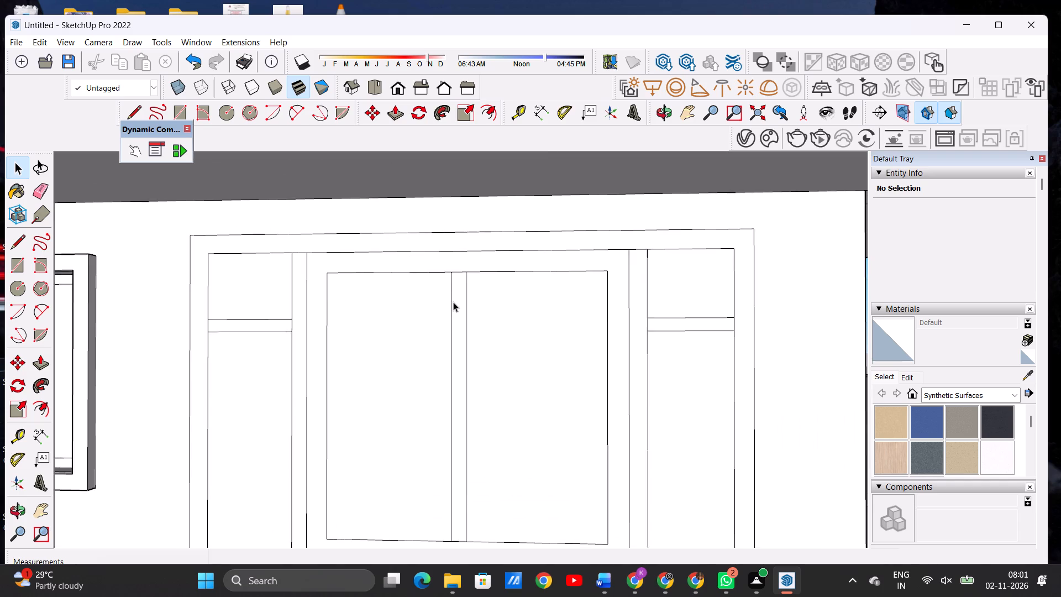
scroll(451, 315, "down", 5)
middle_click_drag(453, 370, 456, 385)
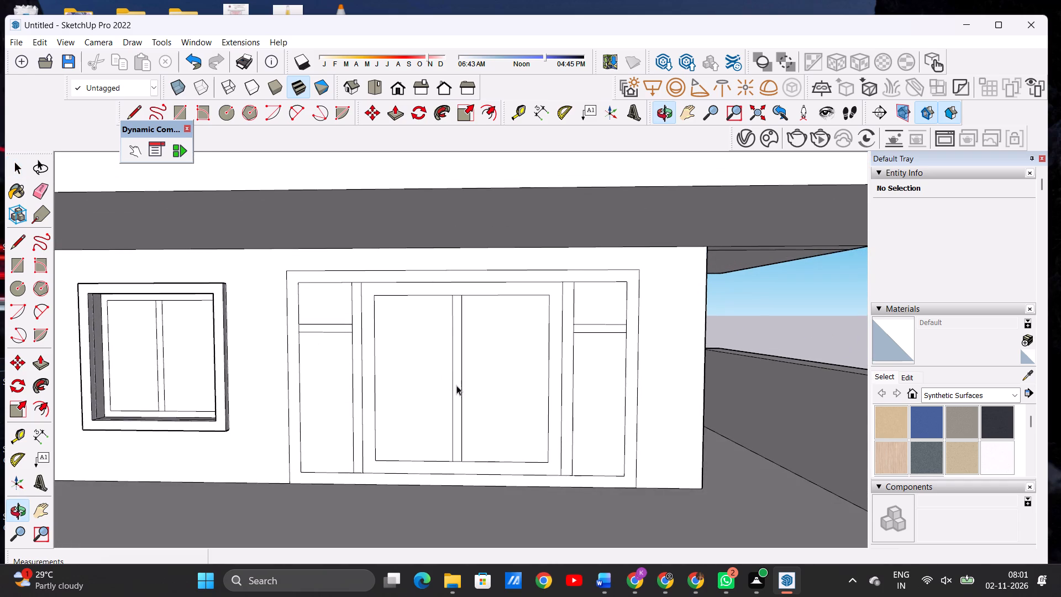
scroll(456, 385, "up", 1)
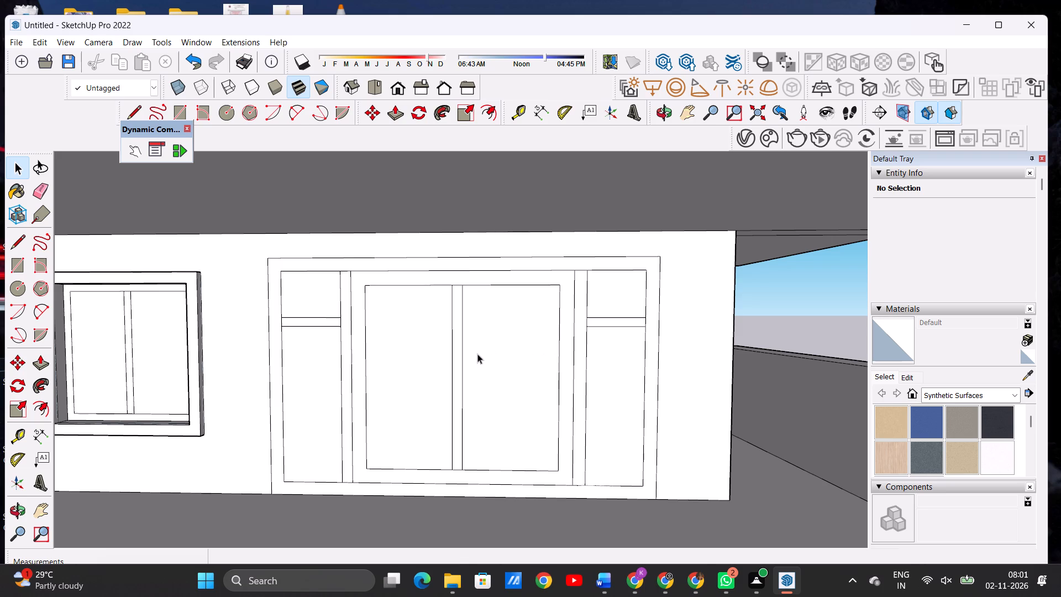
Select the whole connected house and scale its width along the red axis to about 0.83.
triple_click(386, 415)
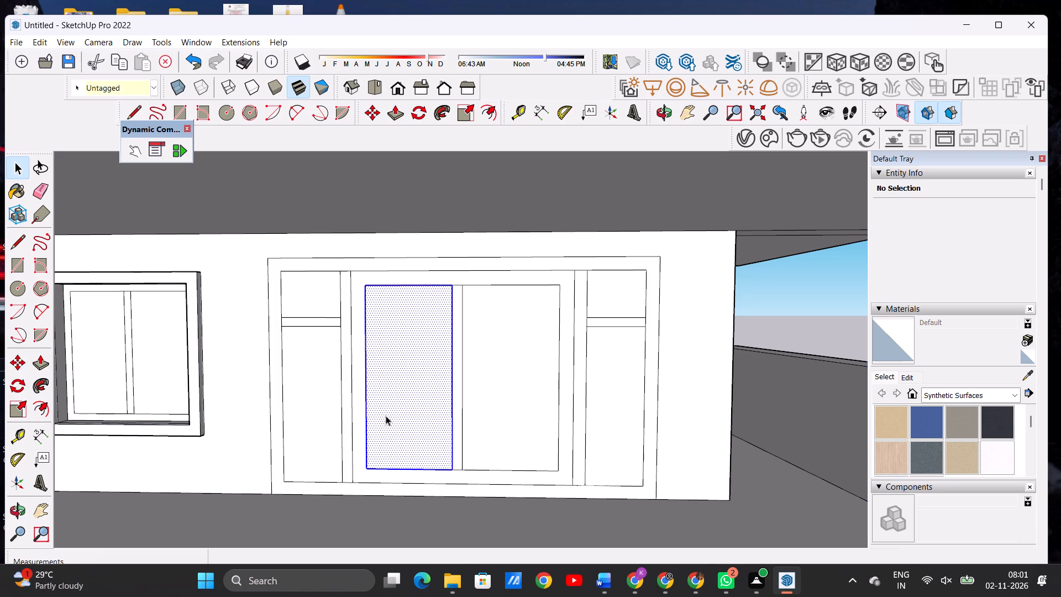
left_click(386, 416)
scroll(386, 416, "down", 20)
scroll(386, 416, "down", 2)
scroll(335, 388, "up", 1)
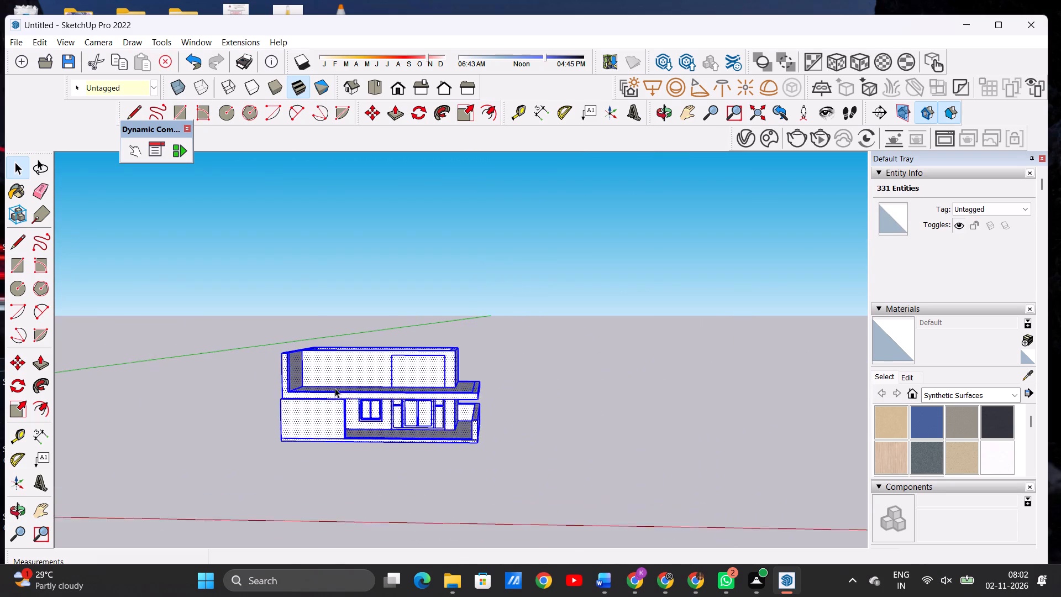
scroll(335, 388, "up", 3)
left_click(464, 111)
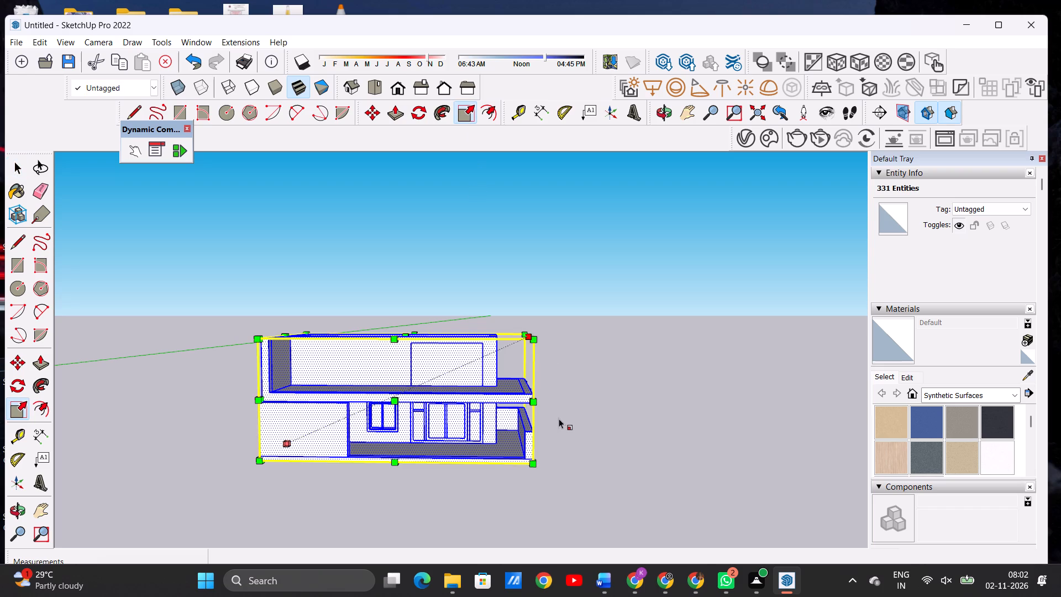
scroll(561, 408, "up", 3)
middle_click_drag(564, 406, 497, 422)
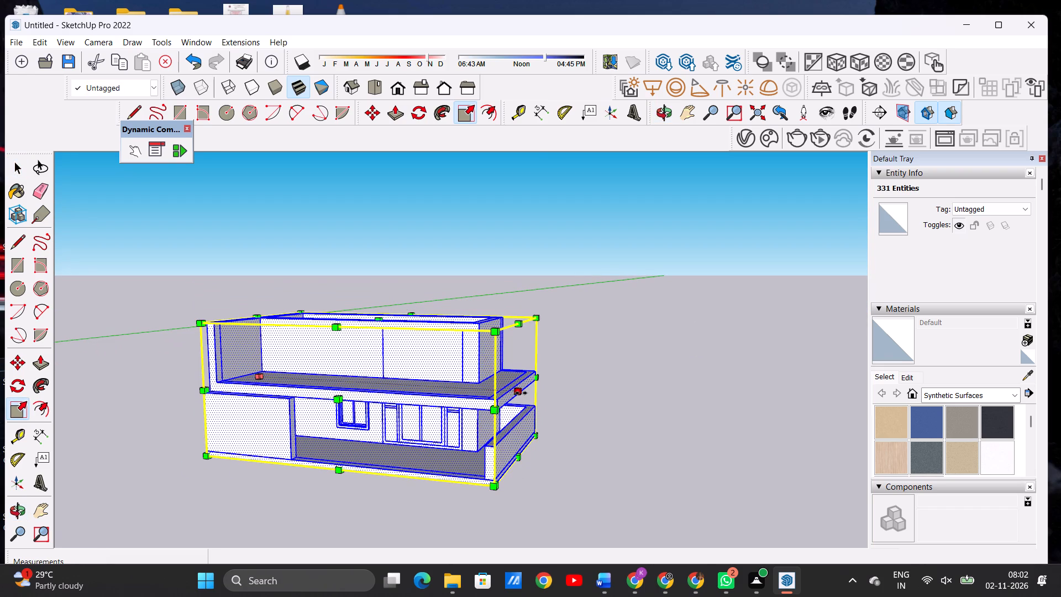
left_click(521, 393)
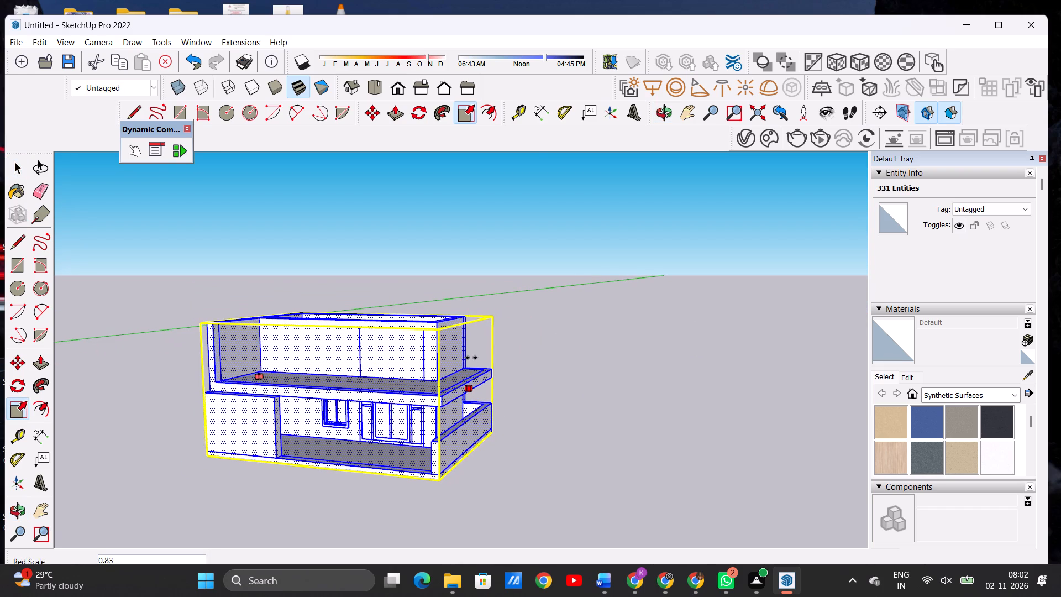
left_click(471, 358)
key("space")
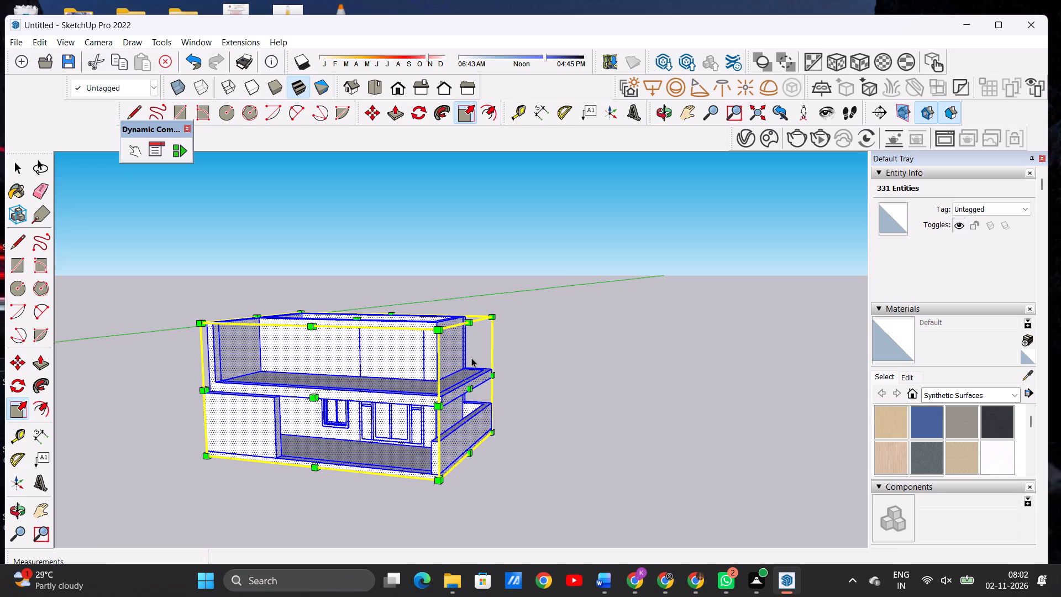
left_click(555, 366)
Examine the narrowed house from the front, checking the proportions of the ground-floor door, window and upper rectangle.
scroll(529, 401, "down", 5)
middle_click_drag(404, 411, 464, 399)
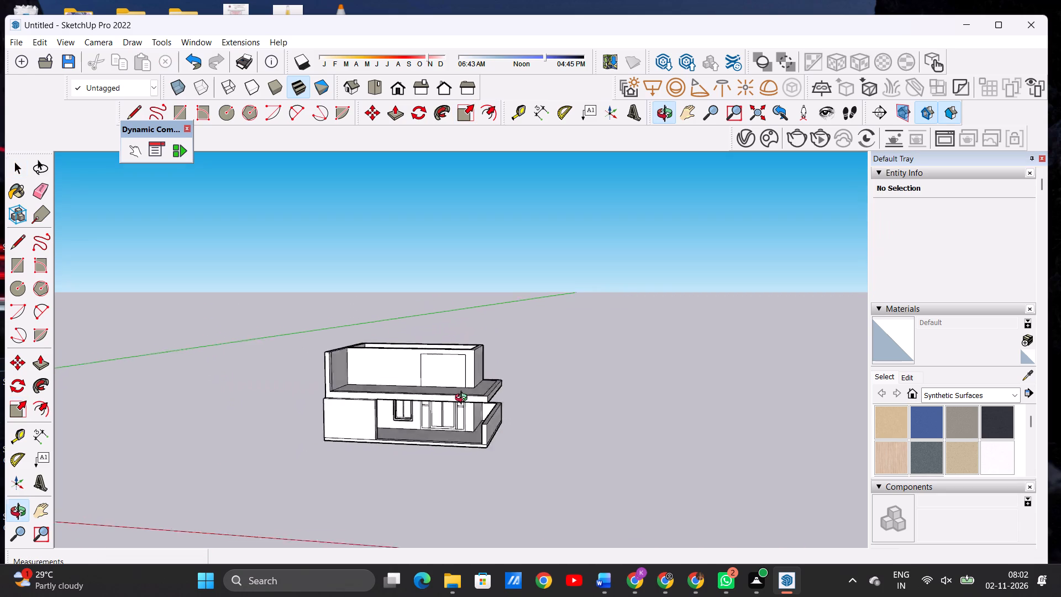
middle_click_drag(464, 399, 488, 387)
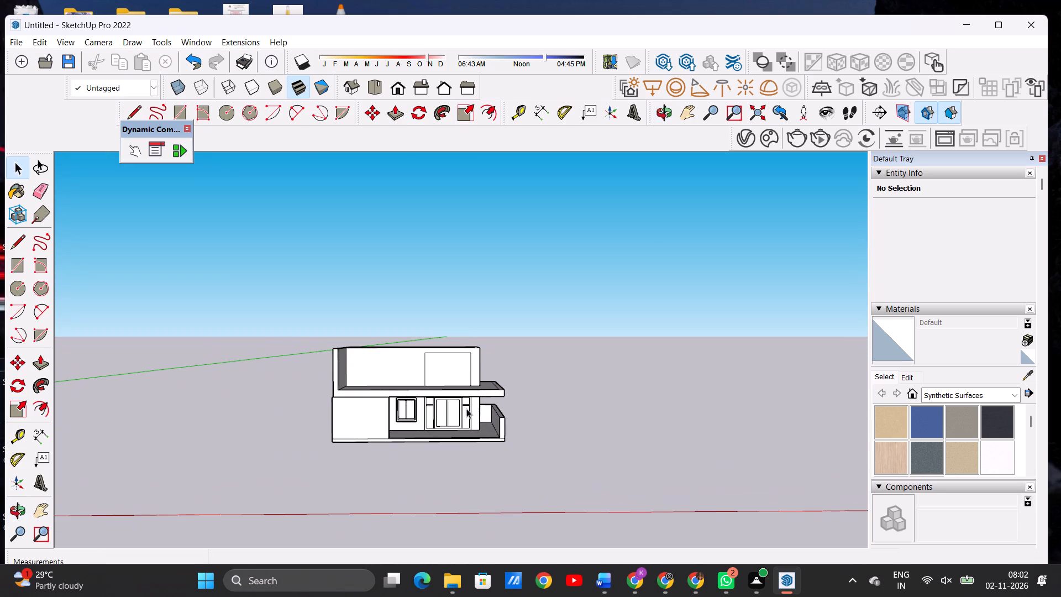
scroll(446, 415, "up", 2)
scroll(446, 415, "down", 1)
scroll(446, 415, "up", 10)
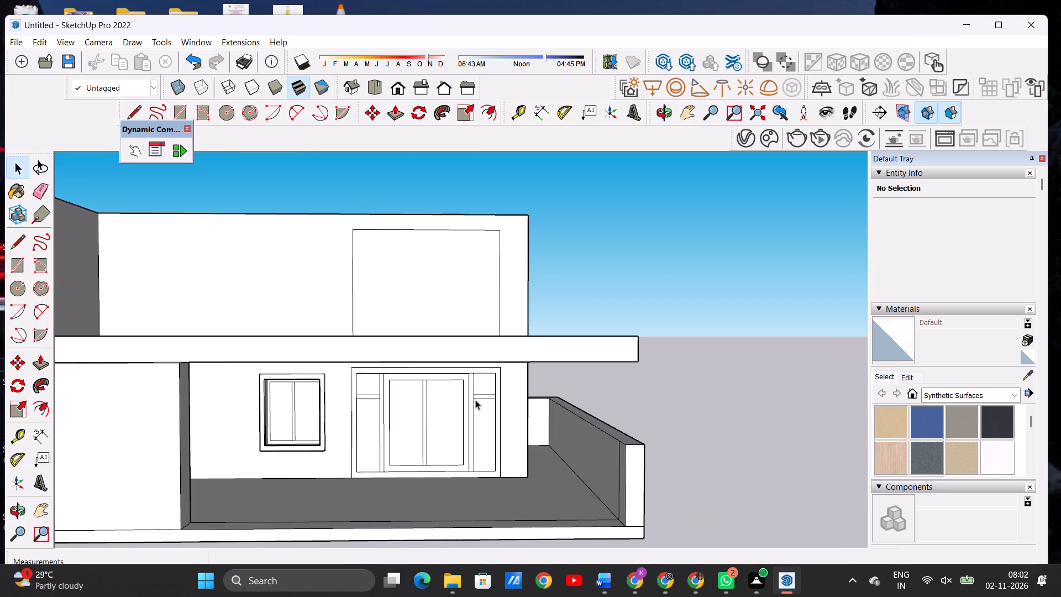
scroll(481, 407, "down", 4)
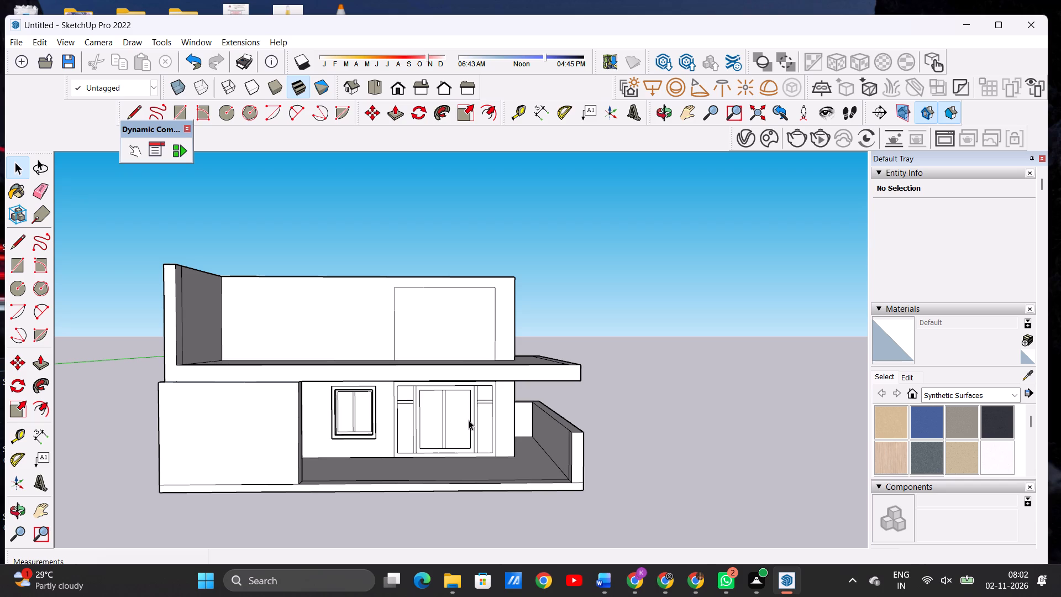
scroll(471, 418, "up", 6)
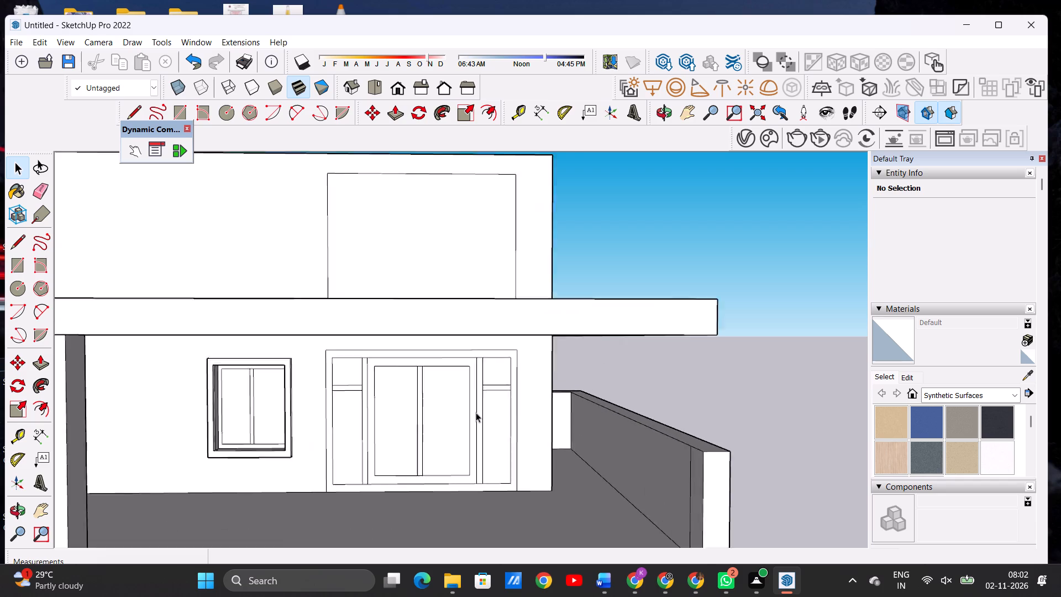
scroll(476, 412, "up", 1)
scroll(476, 412, "down", 1)
scroll(476, 412, "up", 4)
middle_click(455, 414)
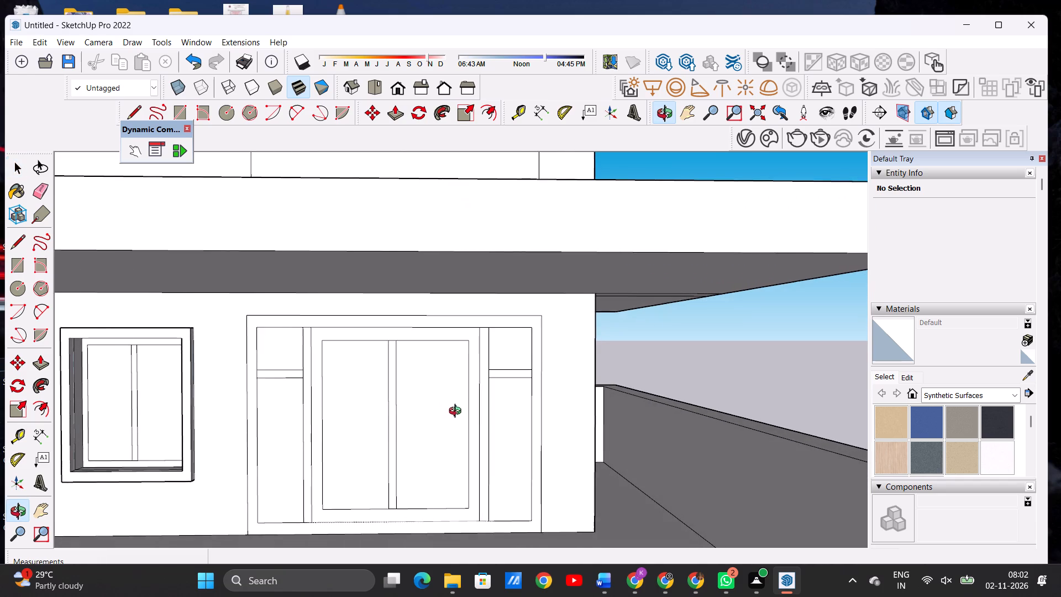
scroll(455, 410, "down", 5)
scroll(418, 490, "up", 1)
scroll(417, 490, "down", 1)
scroll(417, 490, "up", 9)
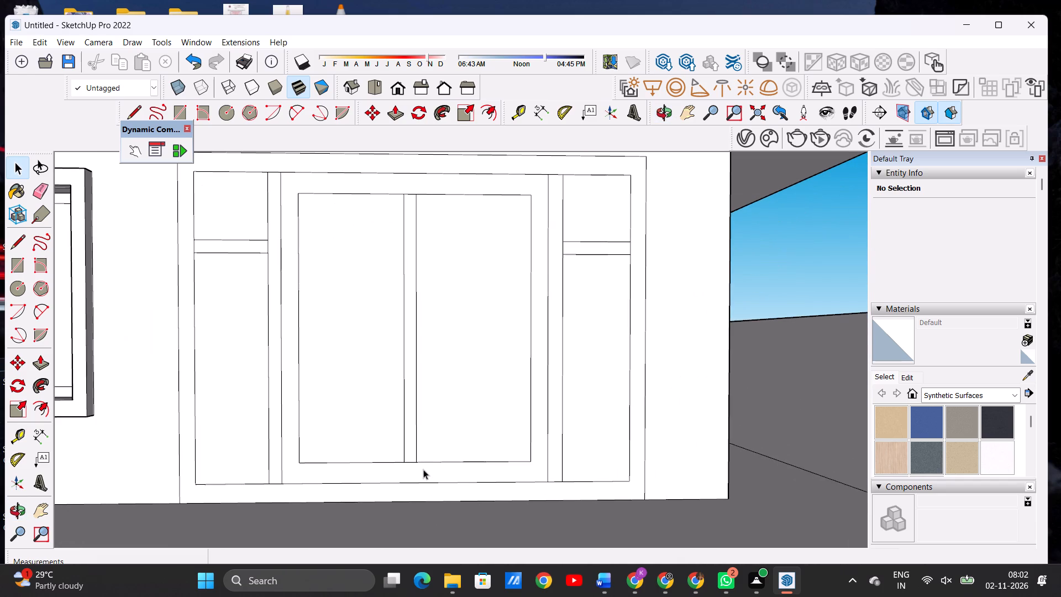
middle_click_drag(418, 413, 417, 423)
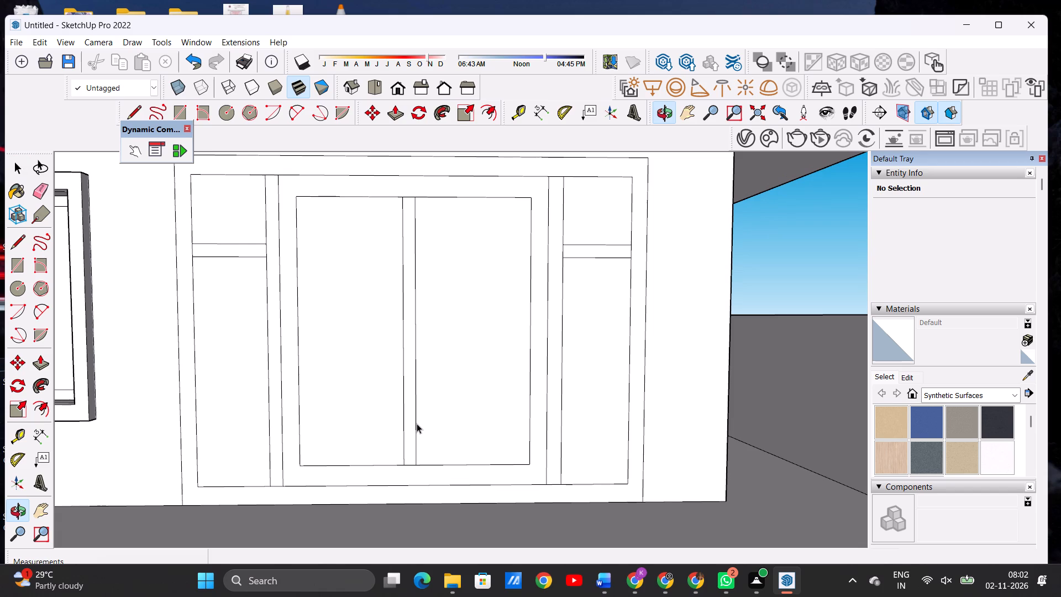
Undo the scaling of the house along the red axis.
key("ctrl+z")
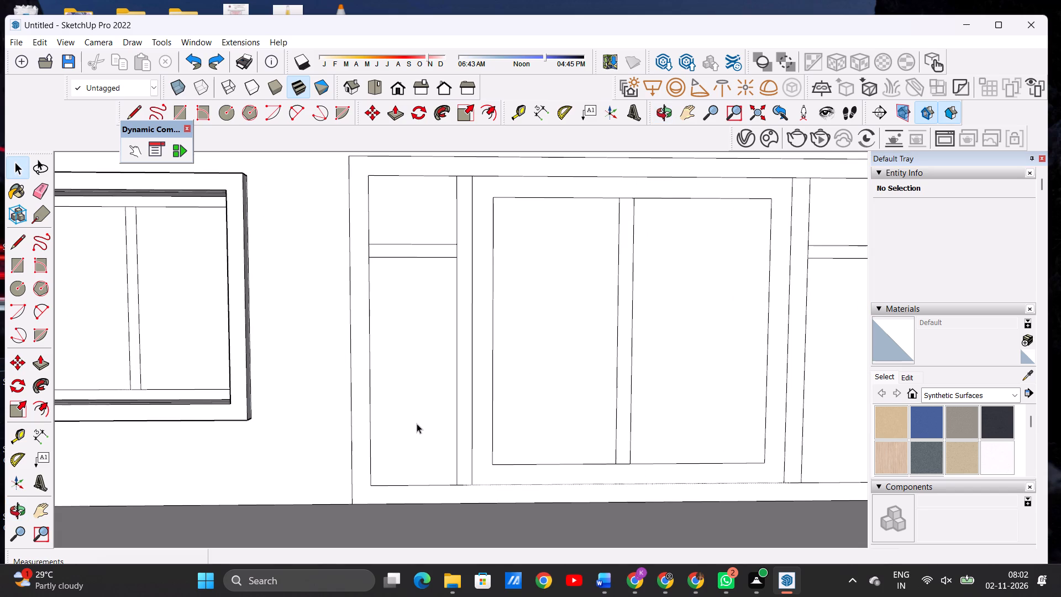
Select the whole connected house and scale its width along the red axis to about 0.74.
scroll(417, 423, "down", 5)
scroll(421, 422, "up", 2)
scroll(422, 420, "down", 1)
scroll(479, 431, "down", 14)
triple_click(444, 435)
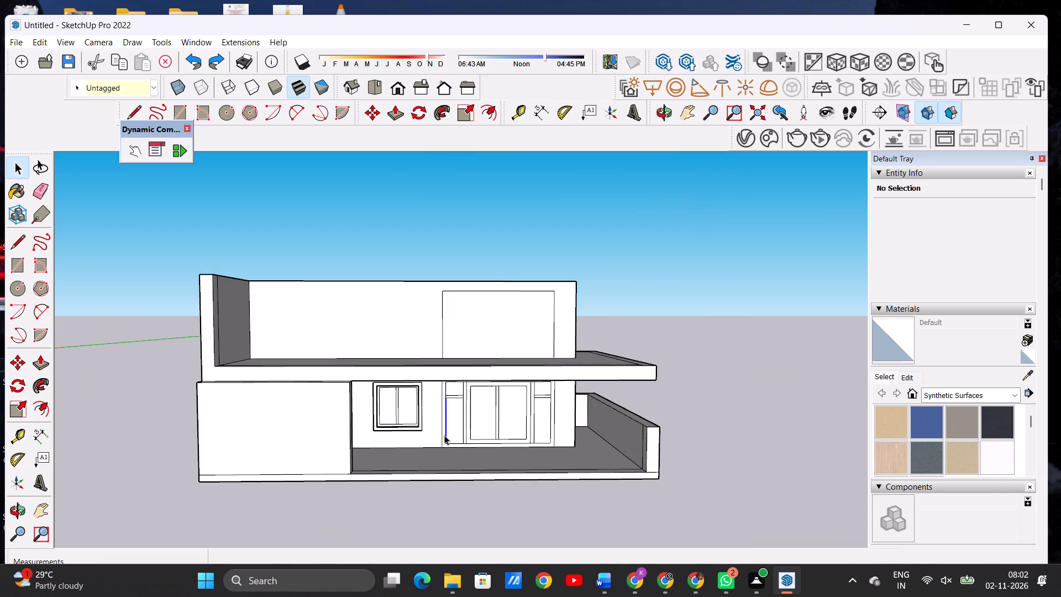
double_click(444, 435)
left_click(460, 122)
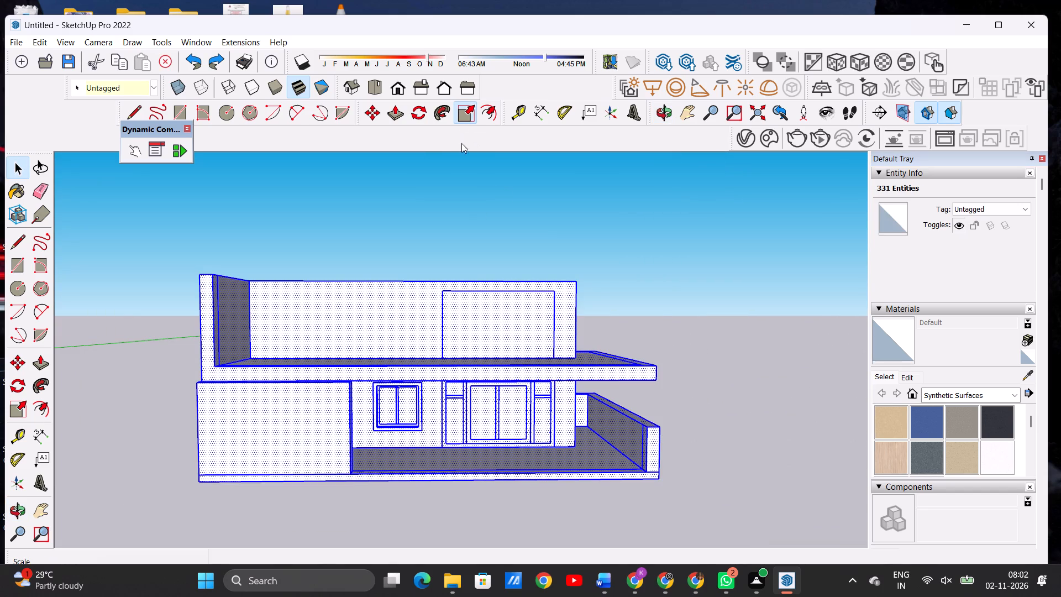
middle_click_drag(673, 317, 530, 416)
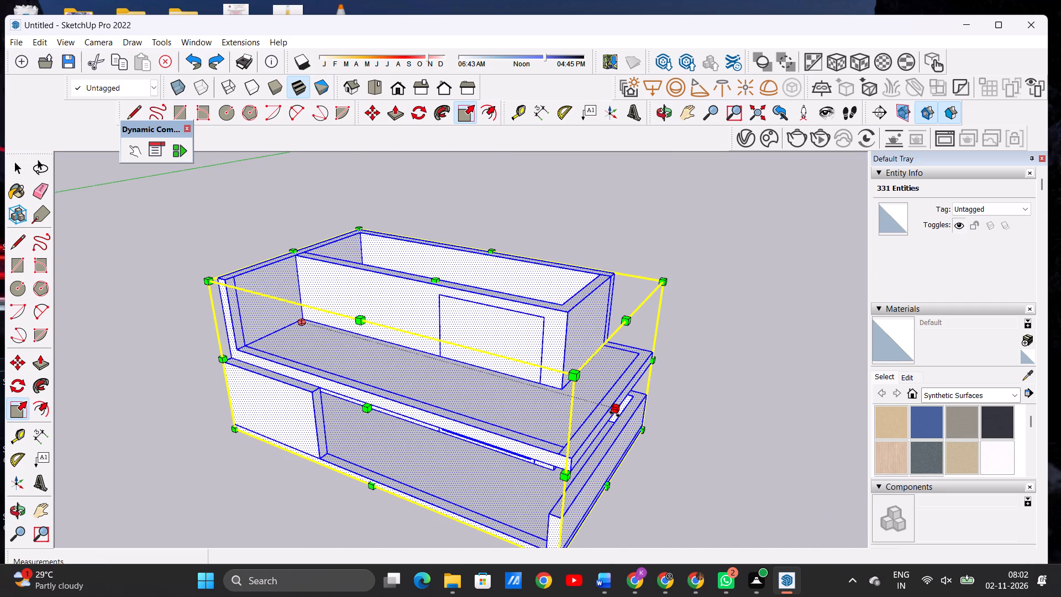
left_click(615, 414)
middle_click_drag(589, 396, 634, 325)
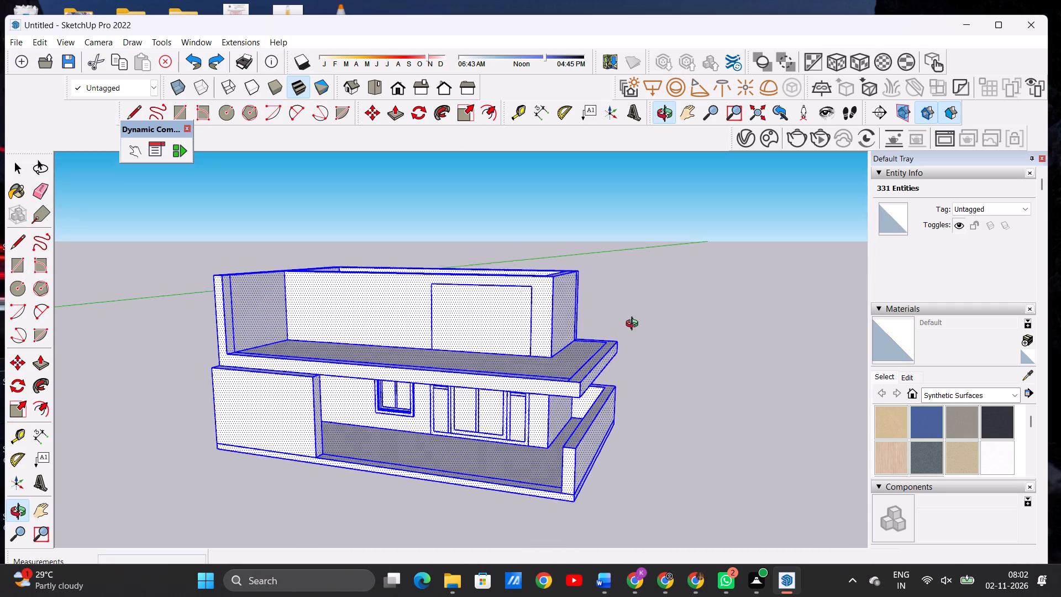
middle_click_drag(634, 325, 635, 324)
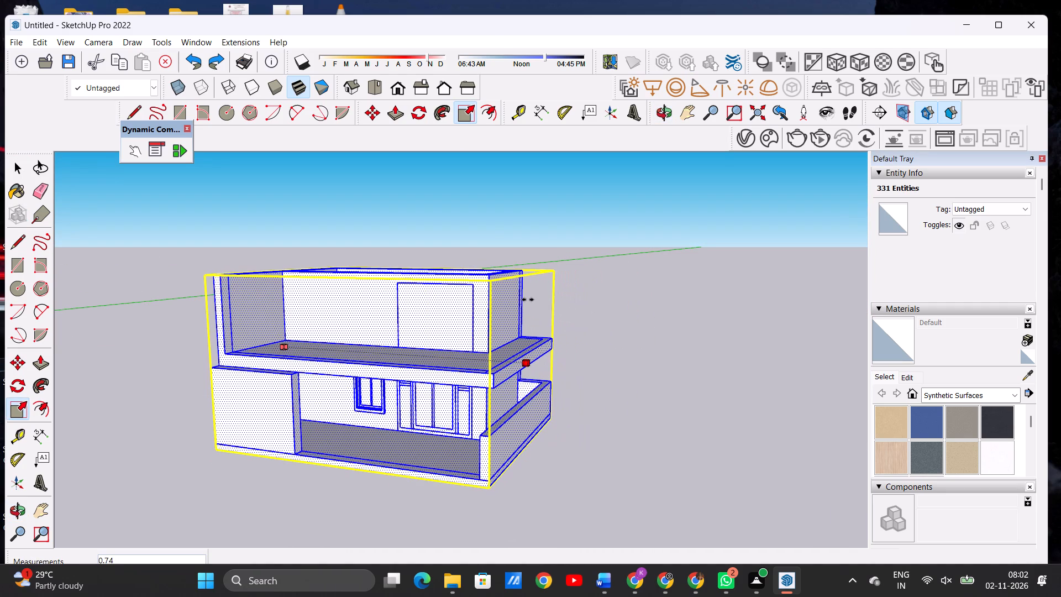
left_click(528, 300)
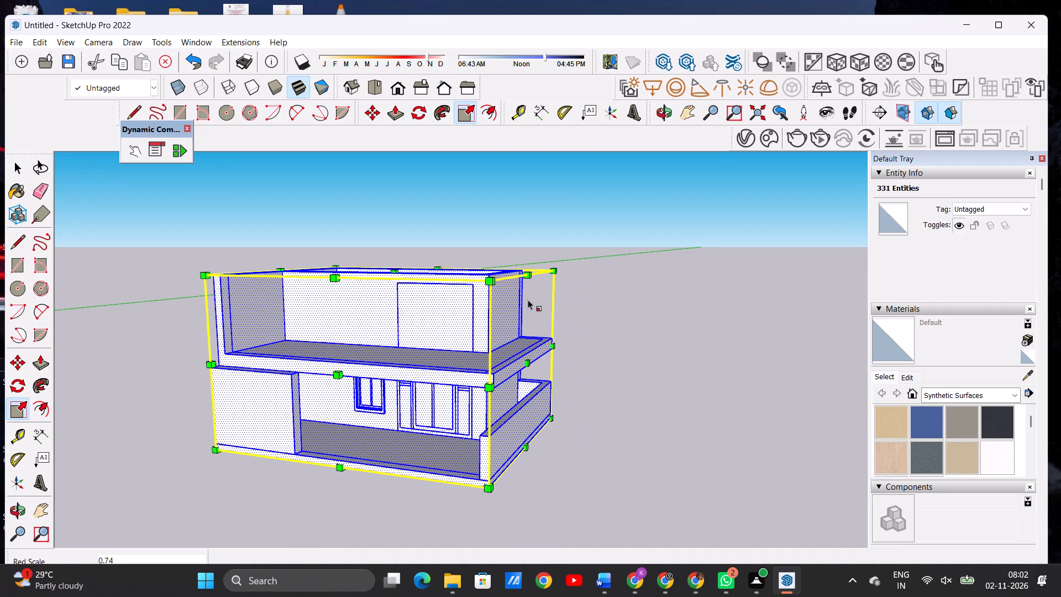
key("space")
left_click(715, 344)
Examine the rescaled house from the front, checking the proportions of the ground-floor door, window and upper rectangle.
scroll(661, 401, "down", 7)
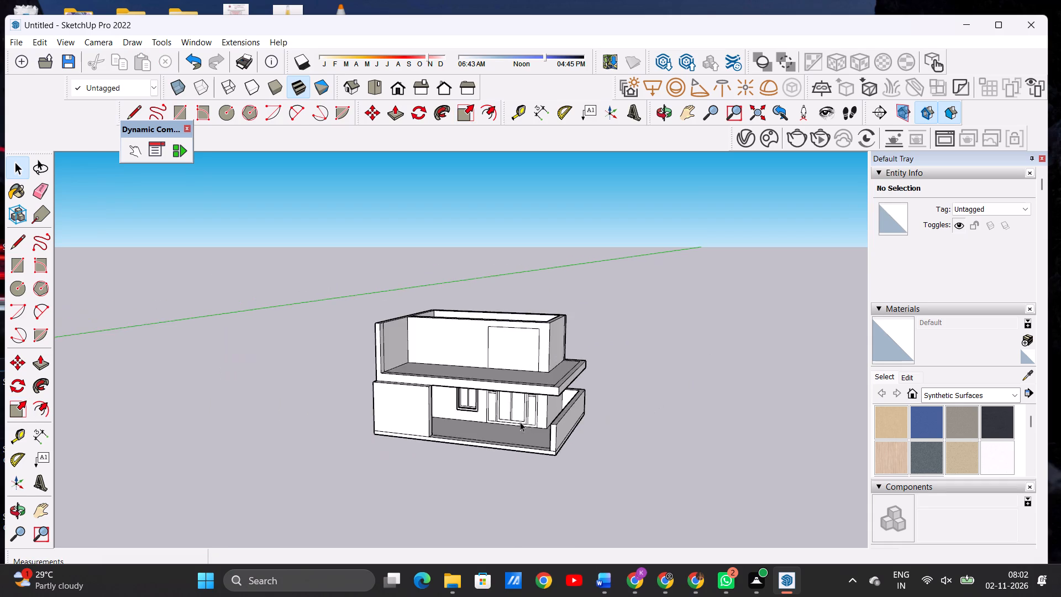
middle_click_drag(519, 422, 580, 389)
scroll(509, 399, "up", 5)
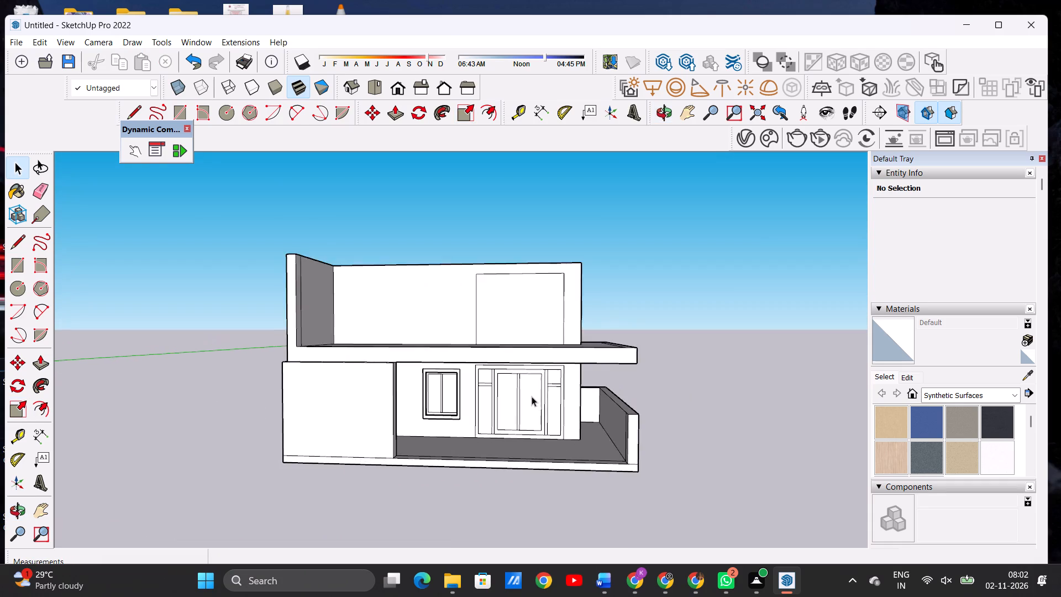
scroll(532, 396, "up", 7)
scroll(530, 421, "down", 6)
middle_click_drag(528, 435, 528, 422)
middle_click_drag(534, 426, 547, 438)
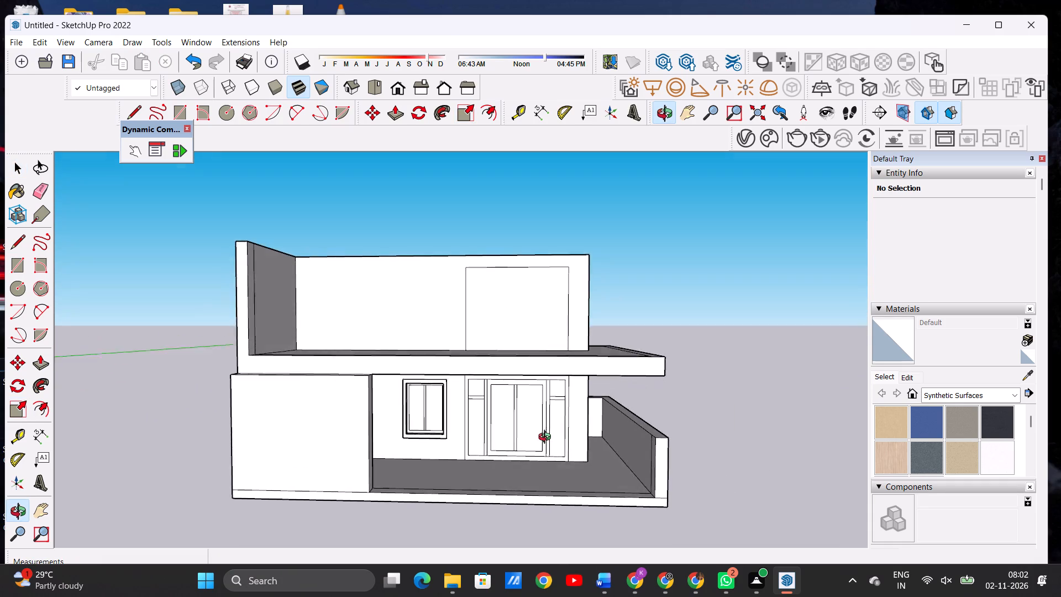
middle_click_drag(547, 438, 547, 434)
scroll(543, 405, "up", 11)
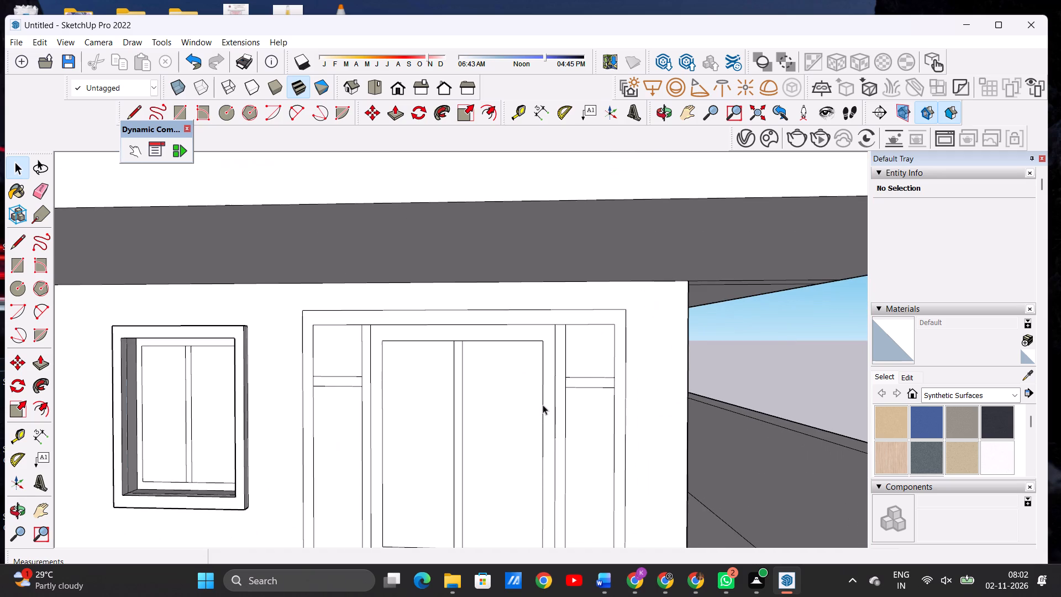
scroll(543, 405, "down", 5)
scroll(542, 493, "up", 5)
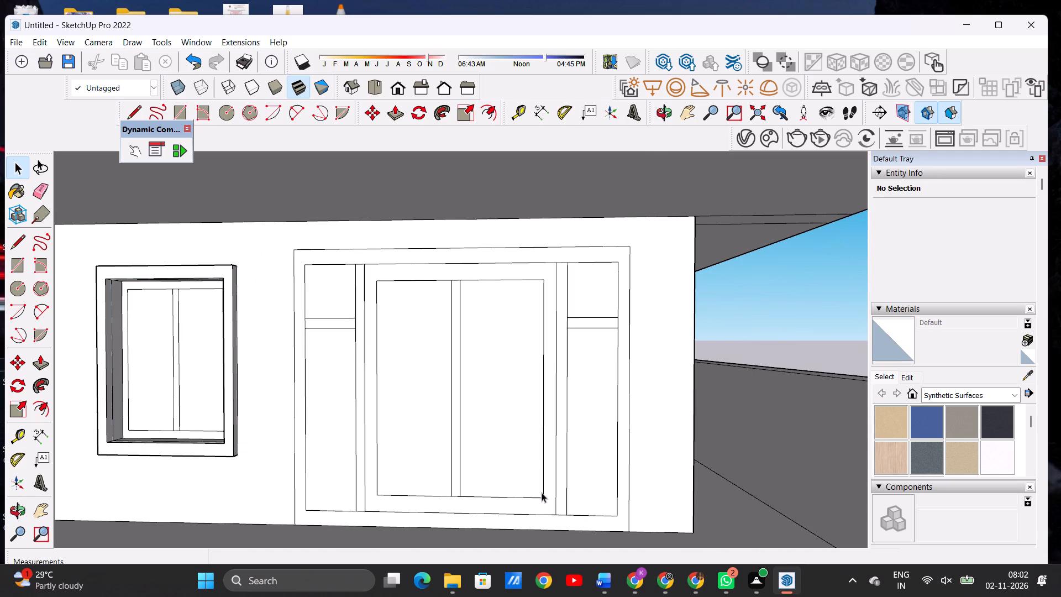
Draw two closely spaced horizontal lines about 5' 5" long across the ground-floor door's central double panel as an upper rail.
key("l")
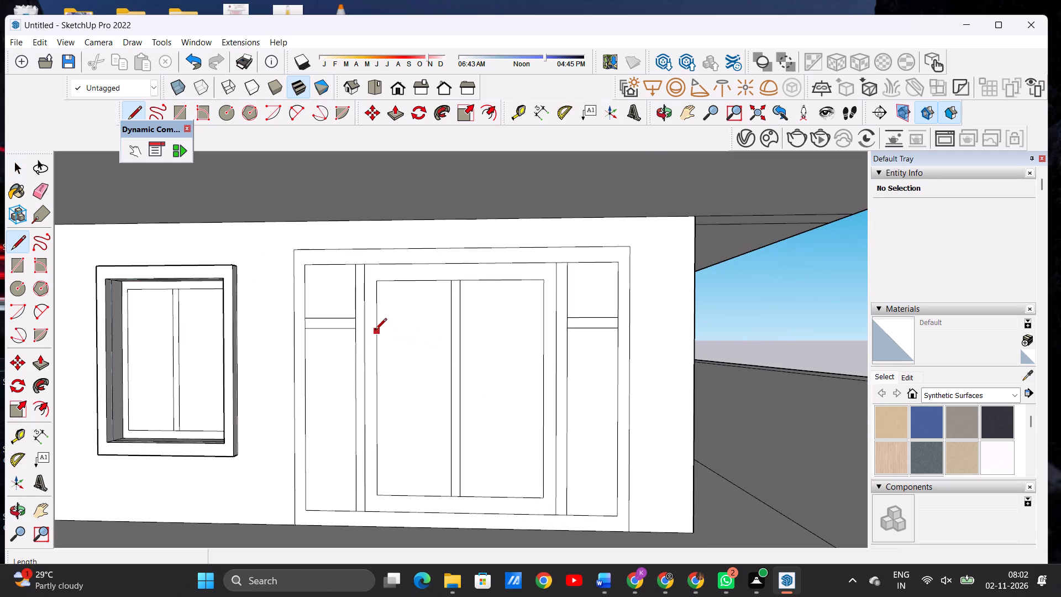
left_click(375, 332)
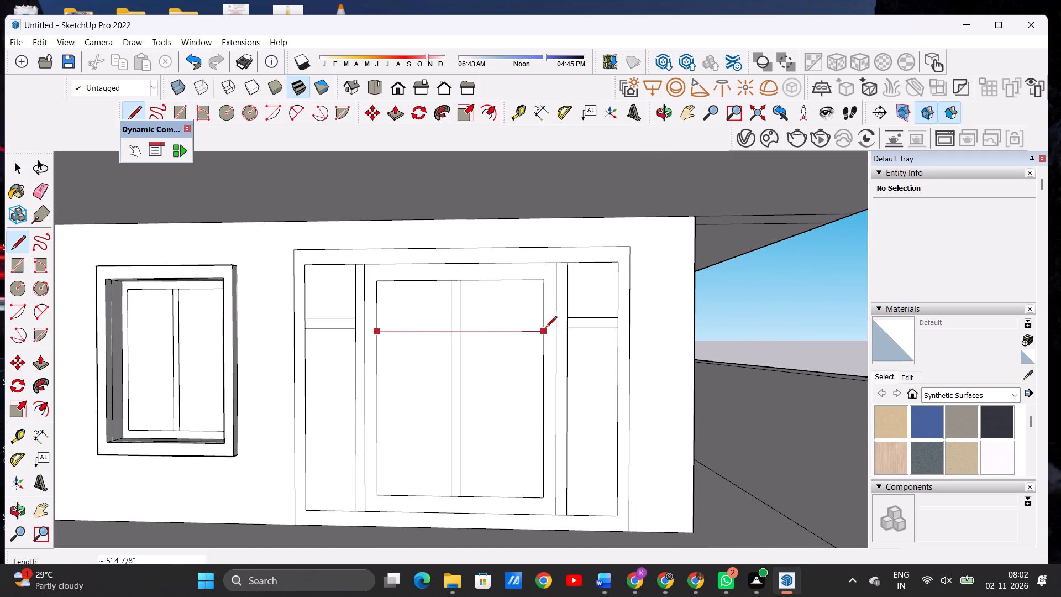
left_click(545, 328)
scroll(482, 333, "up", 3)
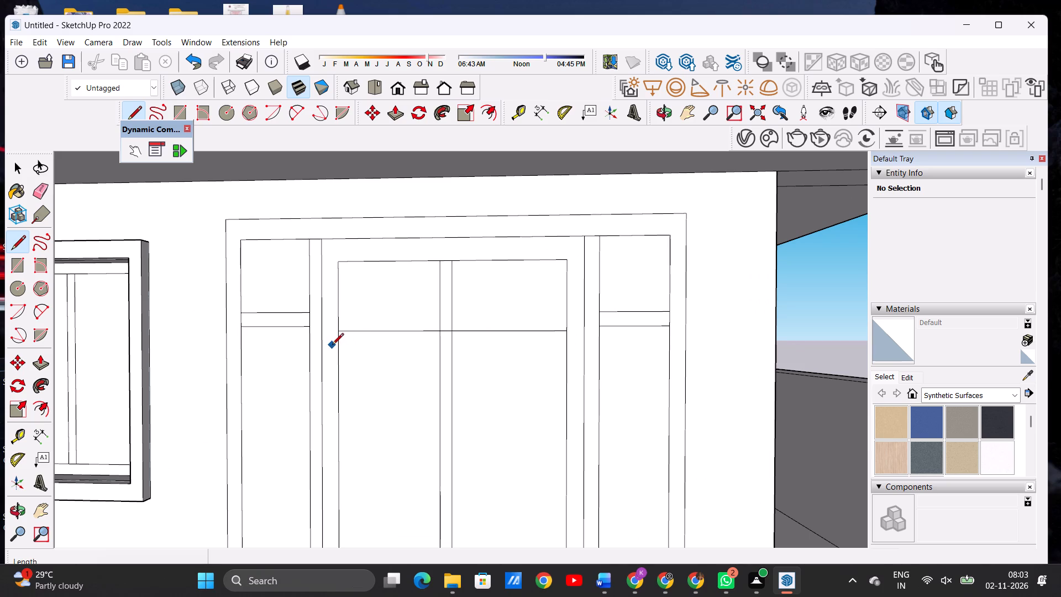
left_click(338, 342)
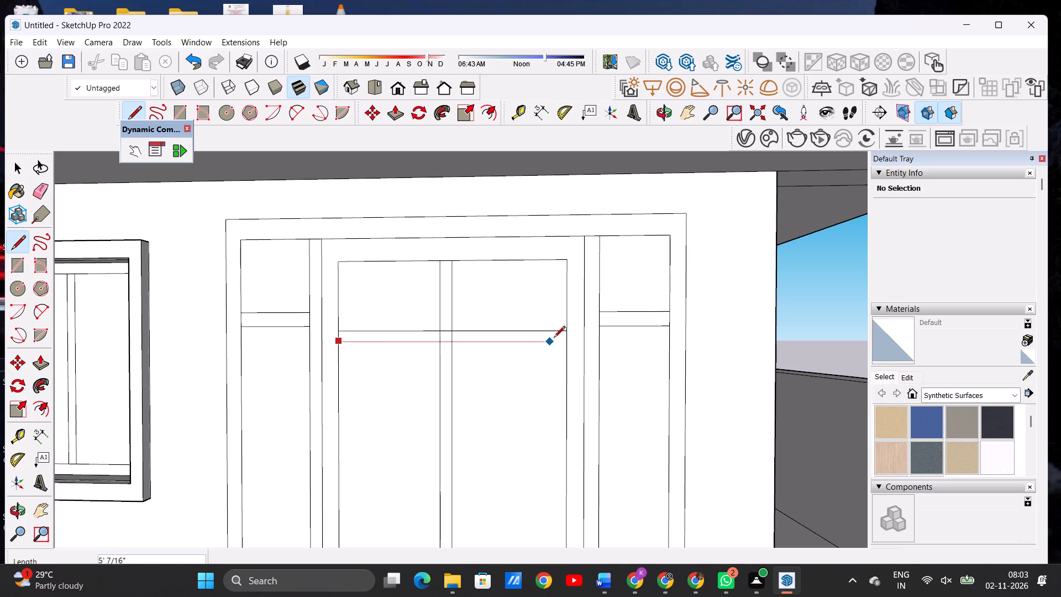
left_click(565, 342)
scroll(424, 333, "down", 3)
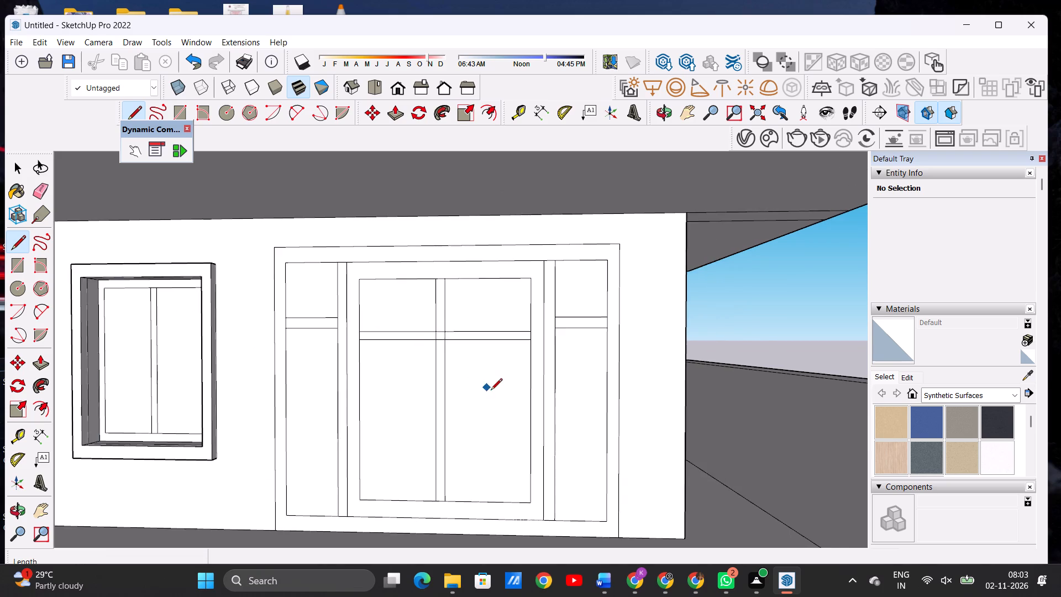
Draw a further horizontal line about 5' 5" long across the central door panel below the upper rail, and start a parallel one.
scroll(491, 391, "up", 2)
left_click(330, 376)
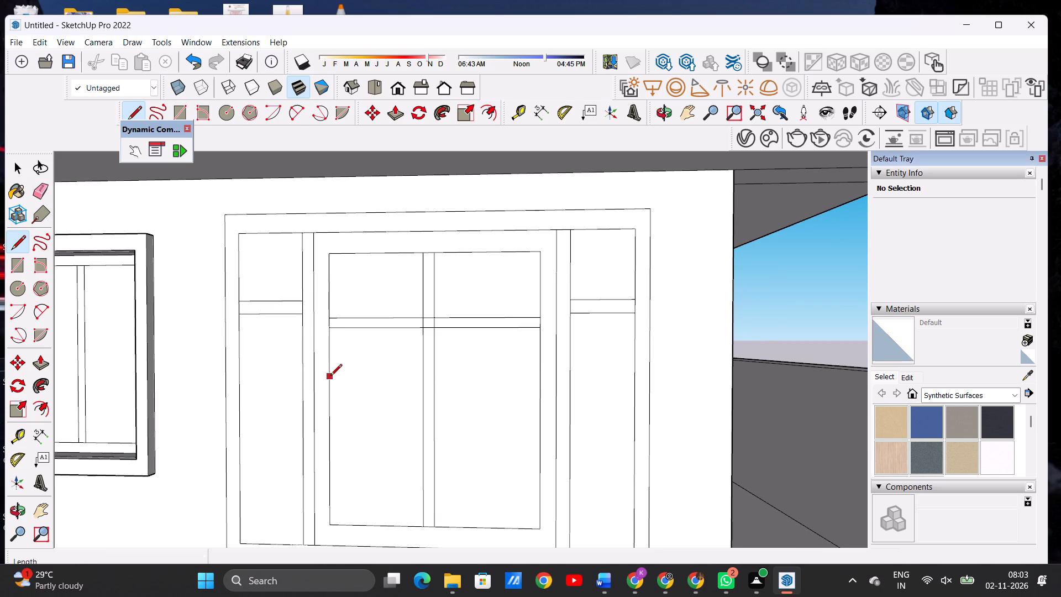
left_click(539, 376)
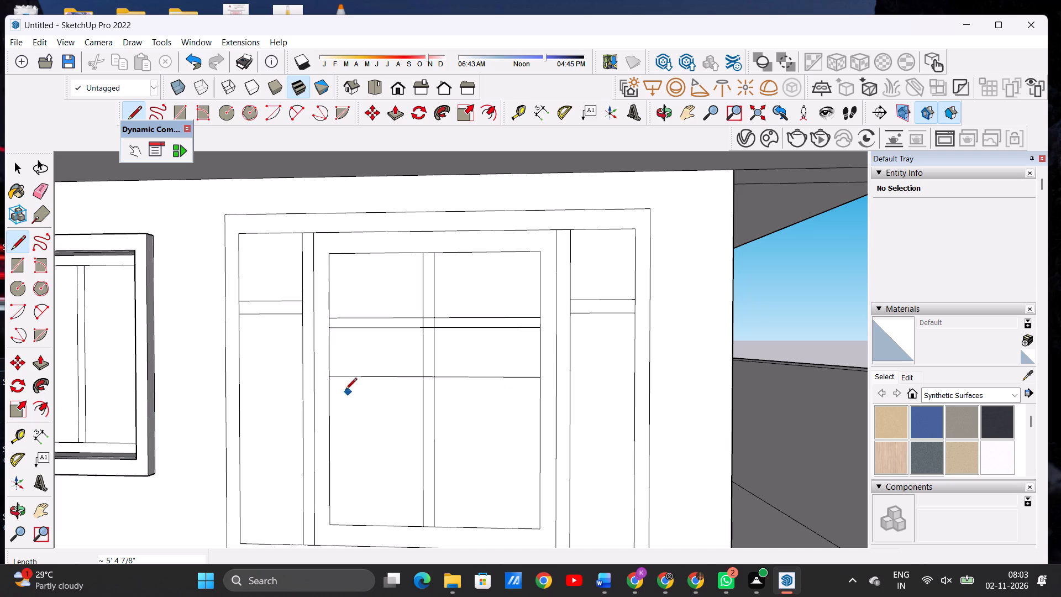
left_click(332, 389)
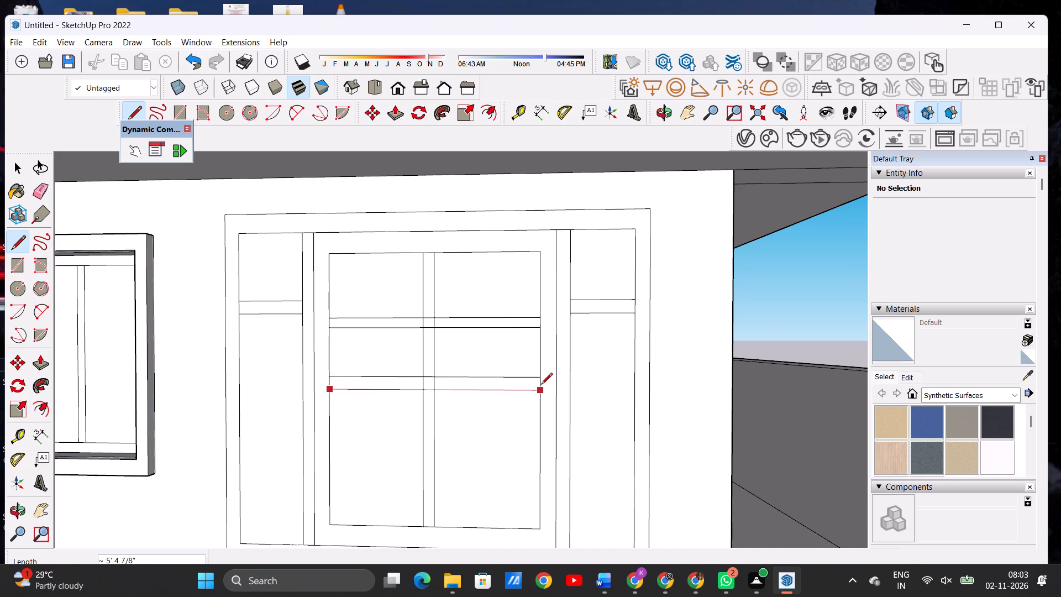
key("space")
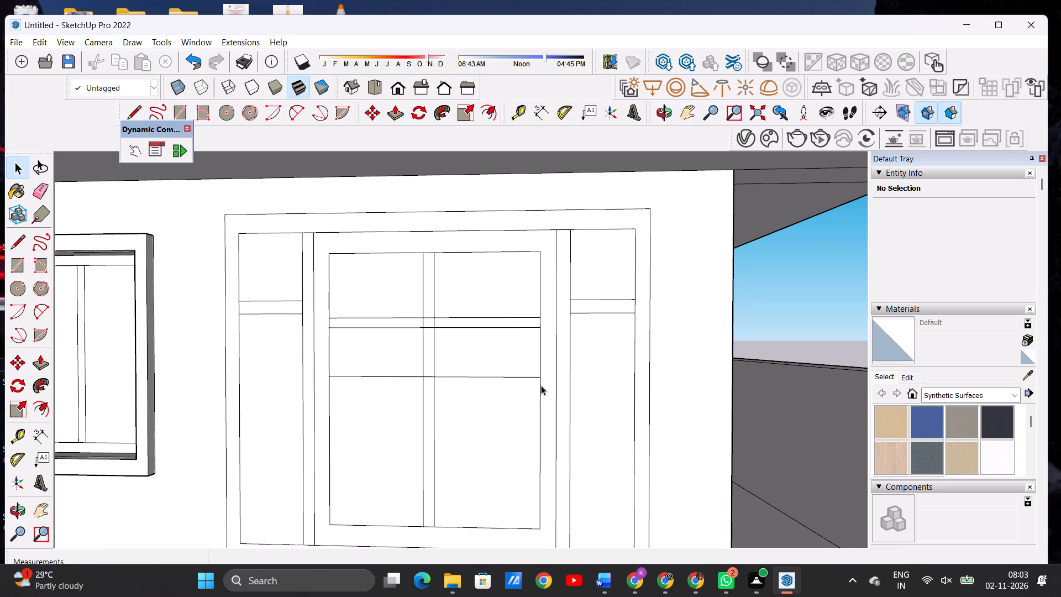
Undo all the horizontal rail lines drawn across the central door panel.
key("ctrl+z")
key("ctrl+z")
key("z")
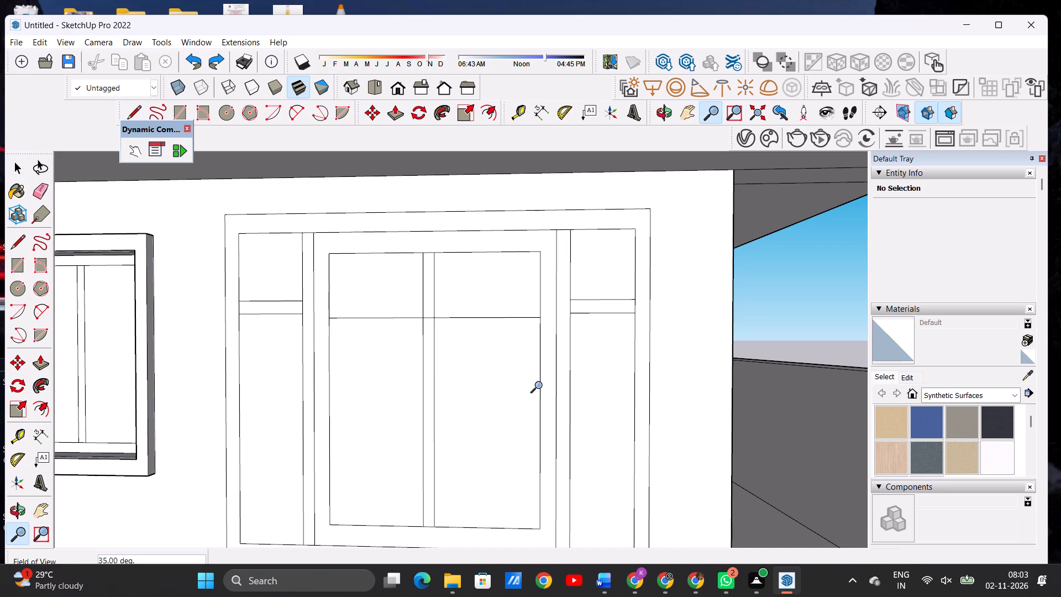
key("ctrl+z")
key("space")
Draw an upper rail across the ground-floor door's central double panel as two closely spaced horizontal lines, each about 5' 5" long.
type("L")
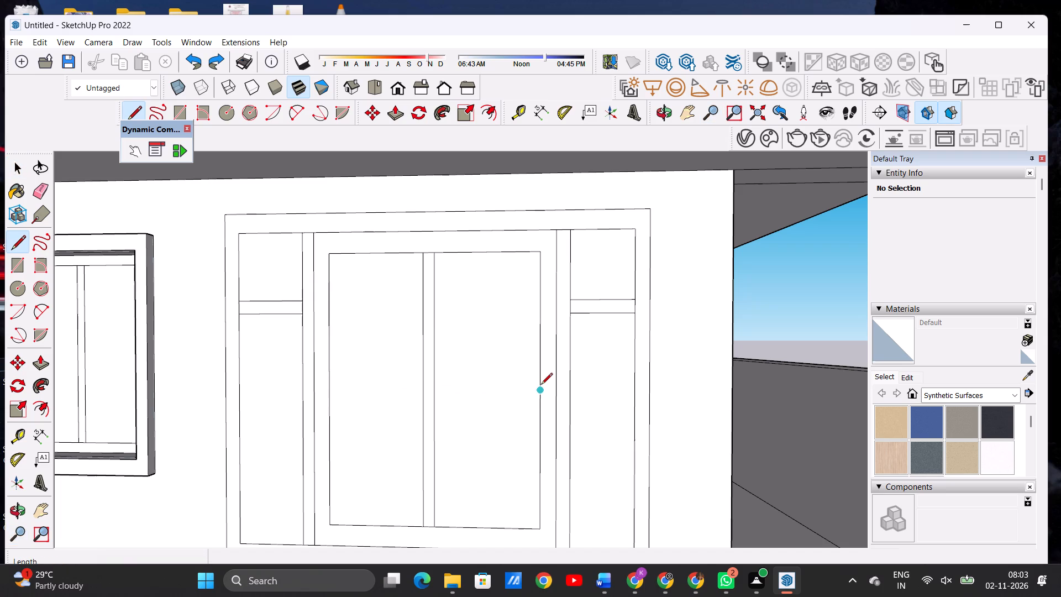
left_click(326, 316)
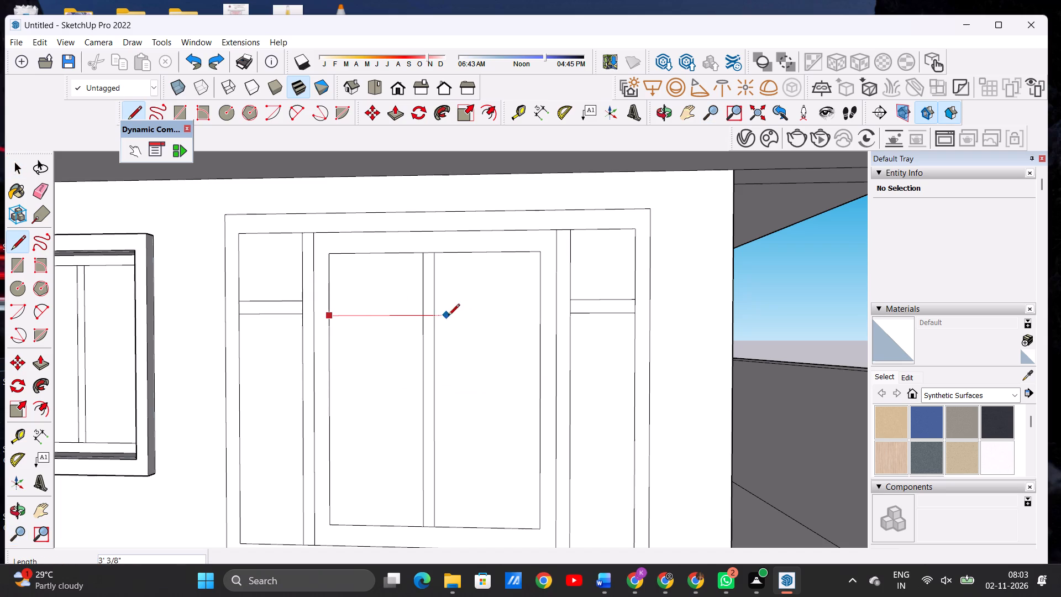
left_click(542, 315)
scroll(446, 321, "up", 2)
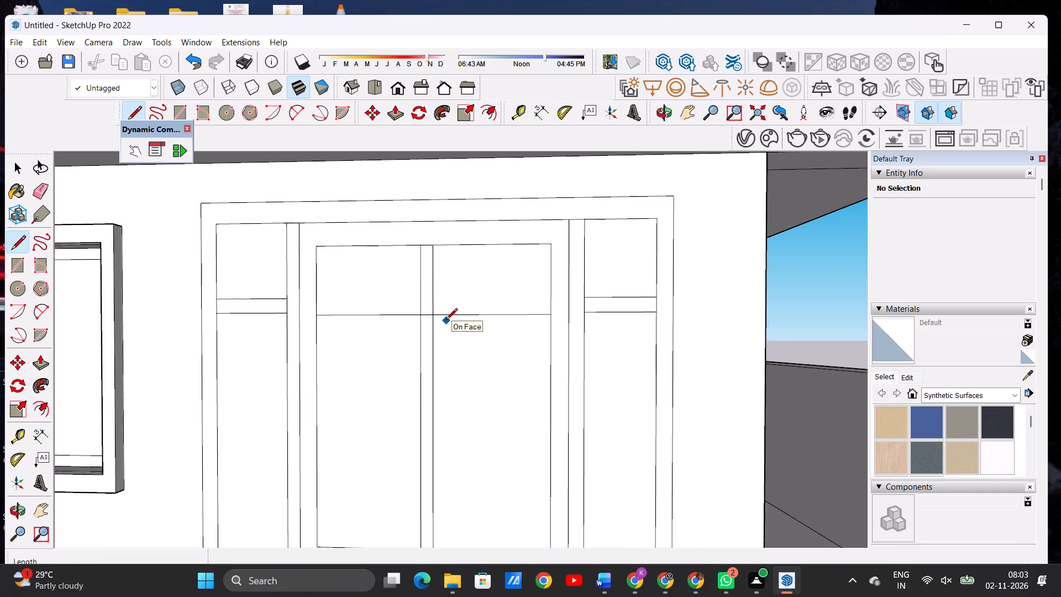
left_click(301, 325)
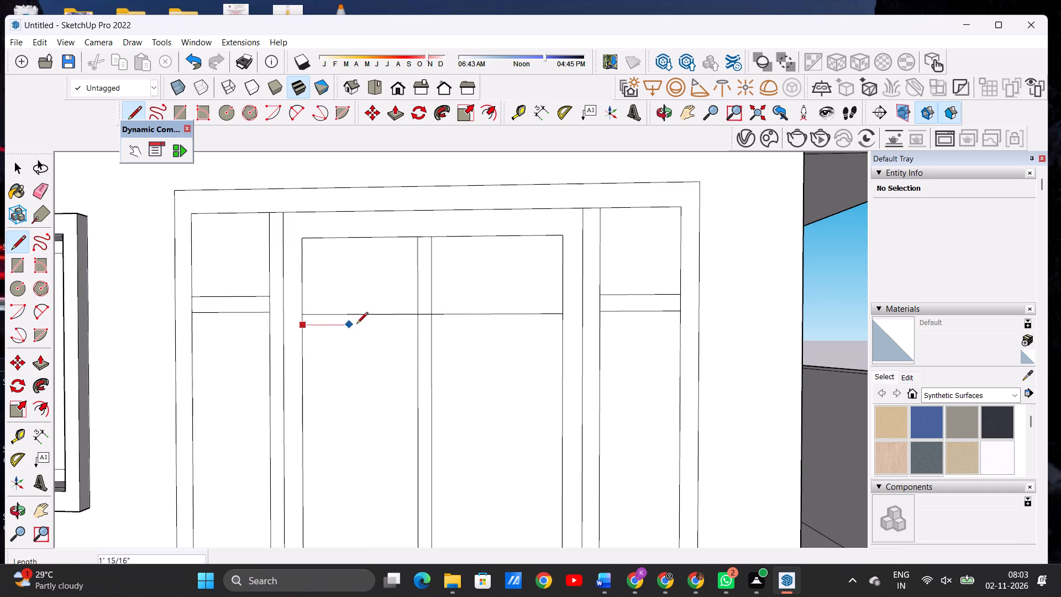
left_click(558, 322)
scroll(388, 304, "down", 8)
scroll(376, 342, "up", 3)
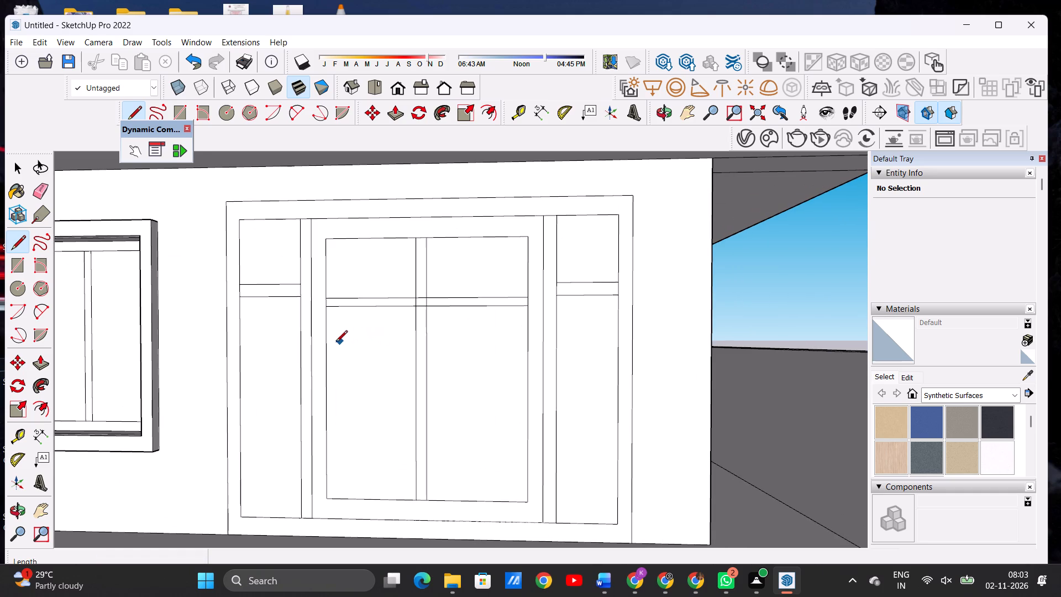
Draw a second rail below the upper one as two closely spaced horizontal lines across the central door panel.
left_click(325, 351)
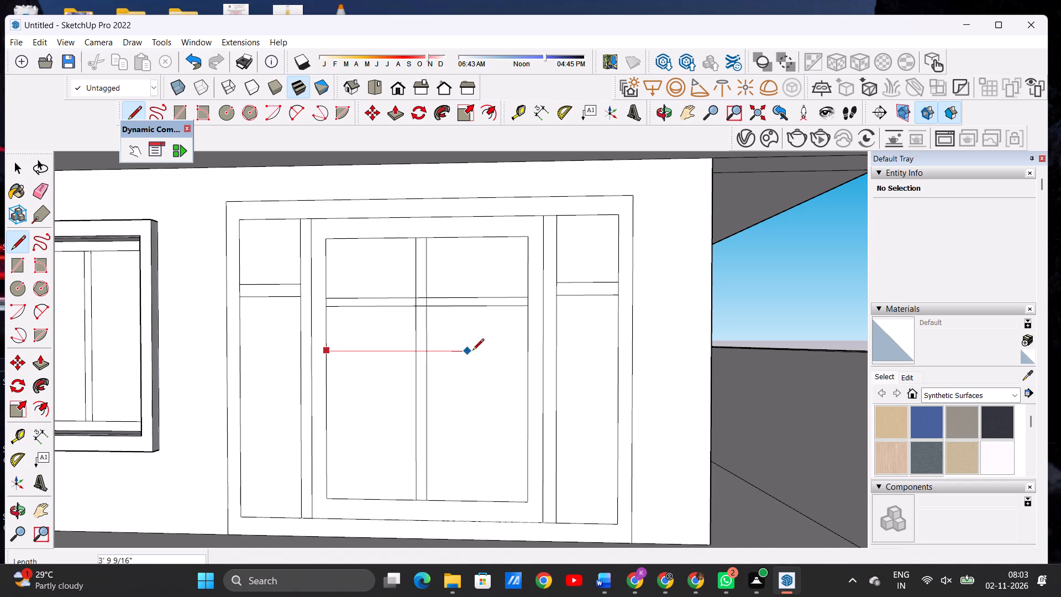
left_click(521, 349)
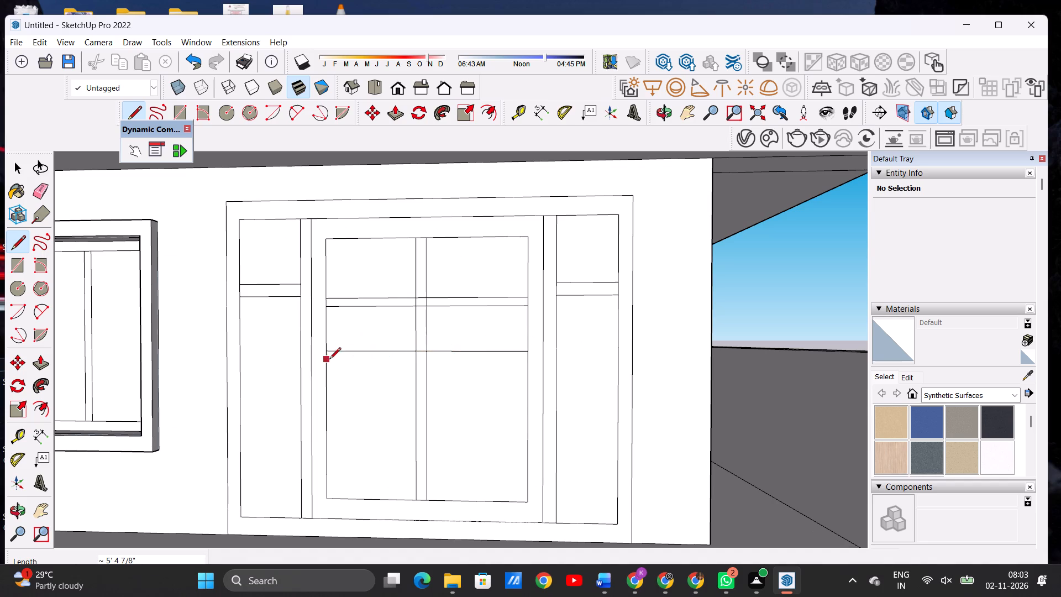
scroll(328, 362, "up", 1)
scroll(328, 362, "down", 1)
scroll(328, 362, "up", 5)
left_click(327, 358)
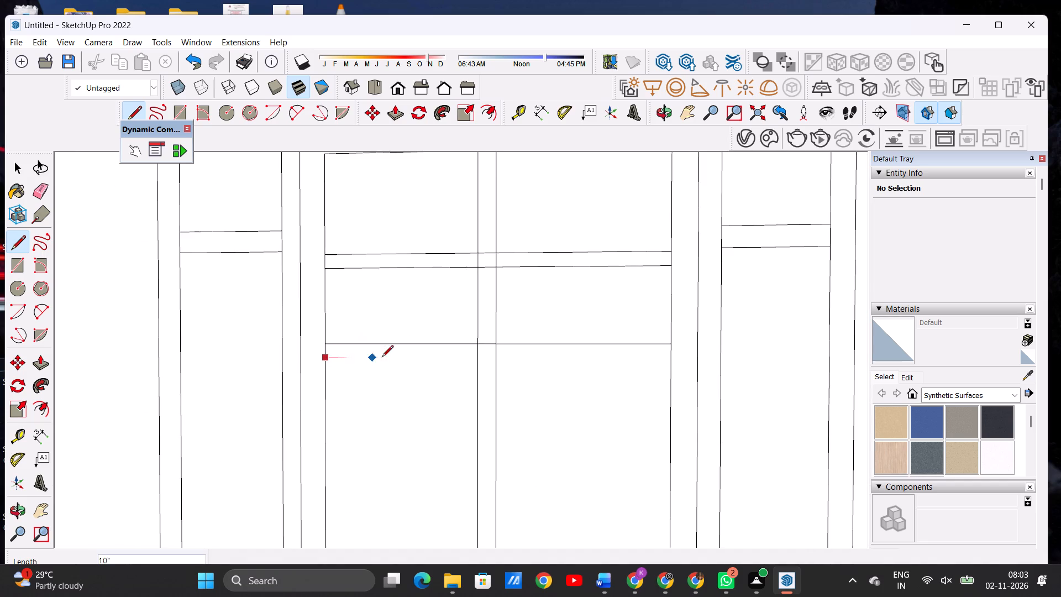
scroll(391, 357, "down", 5)
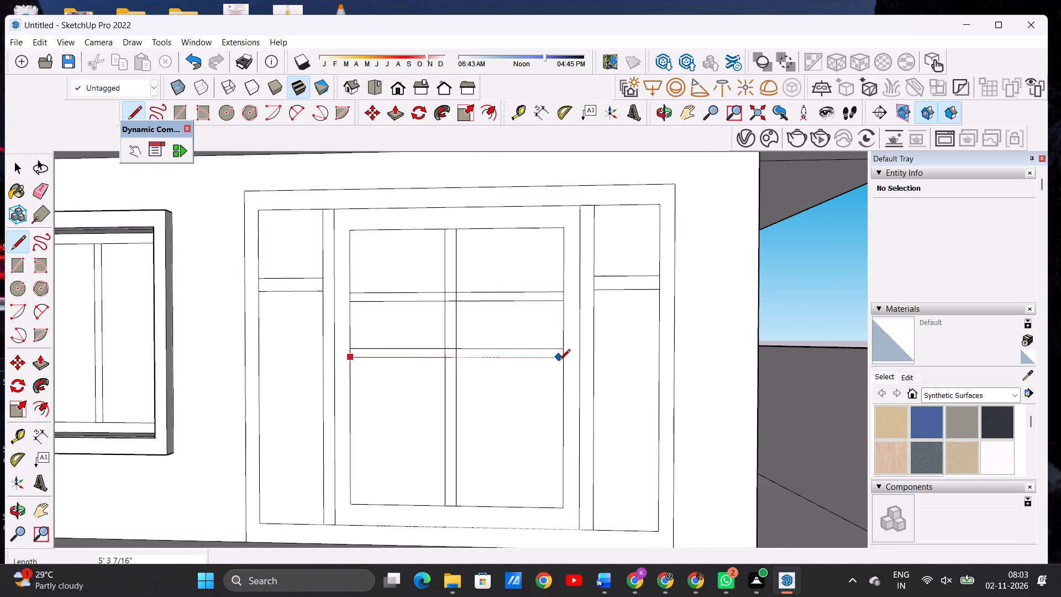
left_click(564, 360)
scroll(304, 333, "down", 4)
scroll(415, 373, "up", 4)
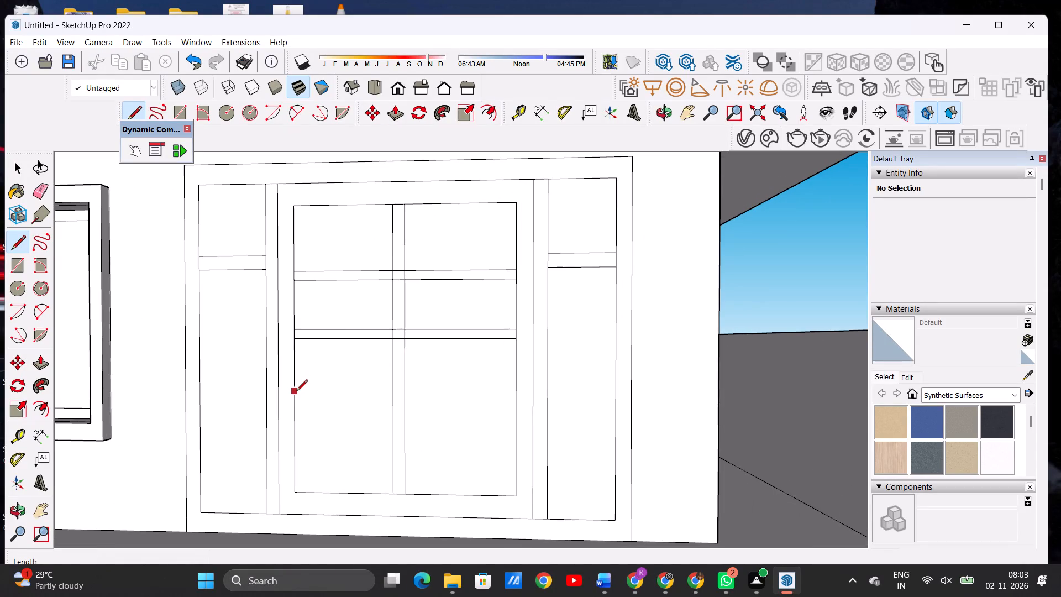
Draw a third rail low on the ground-floor door's central panel as two closely spaced horizontal lines, each about 5' 5" long.
left_click(291, 389)
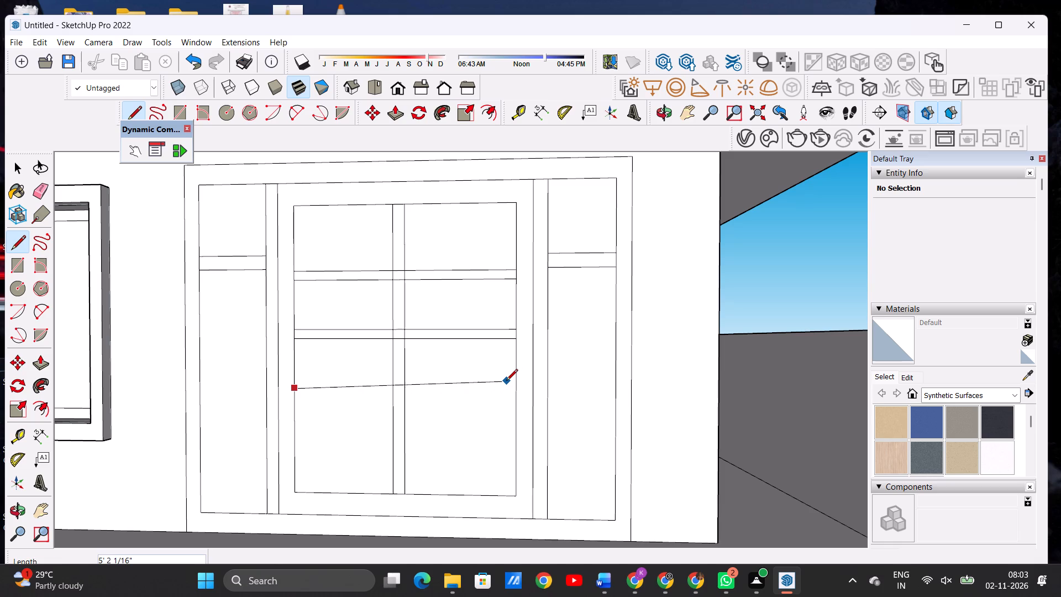
key("space")
type("L")
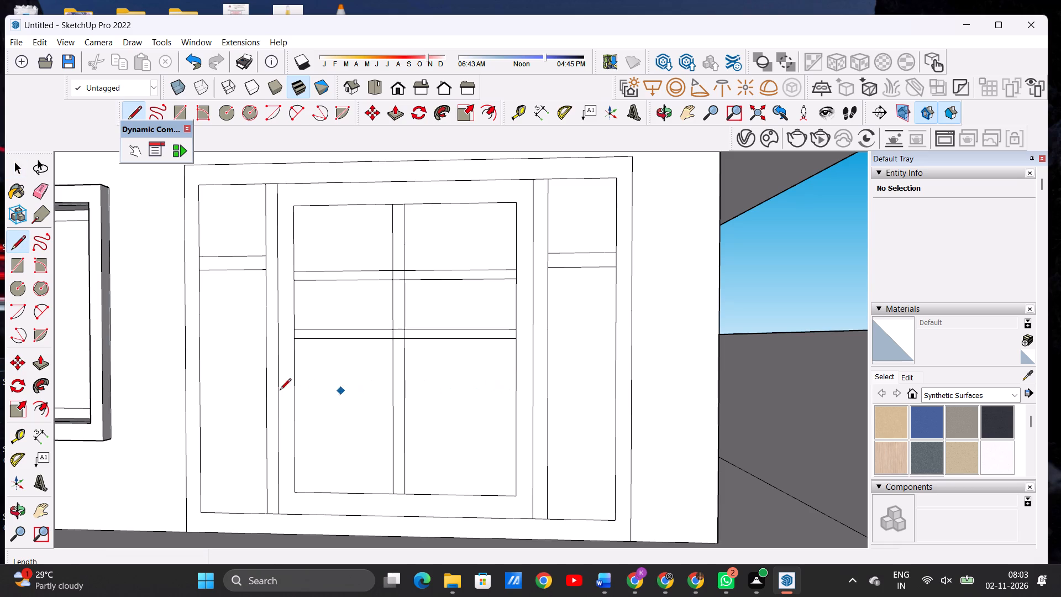
left_click(297, 402)
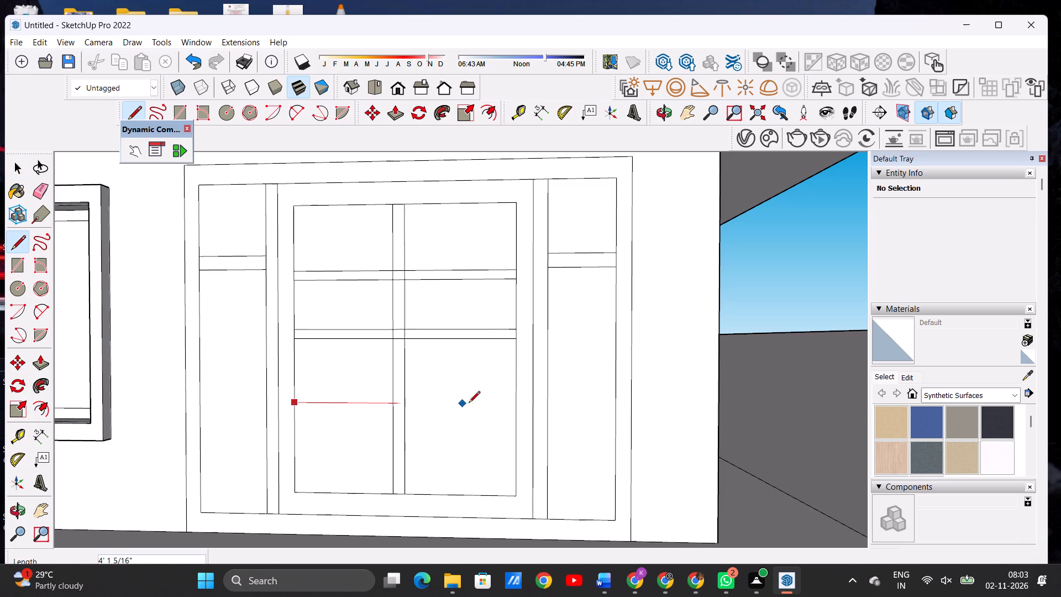
left_click(514, 403)
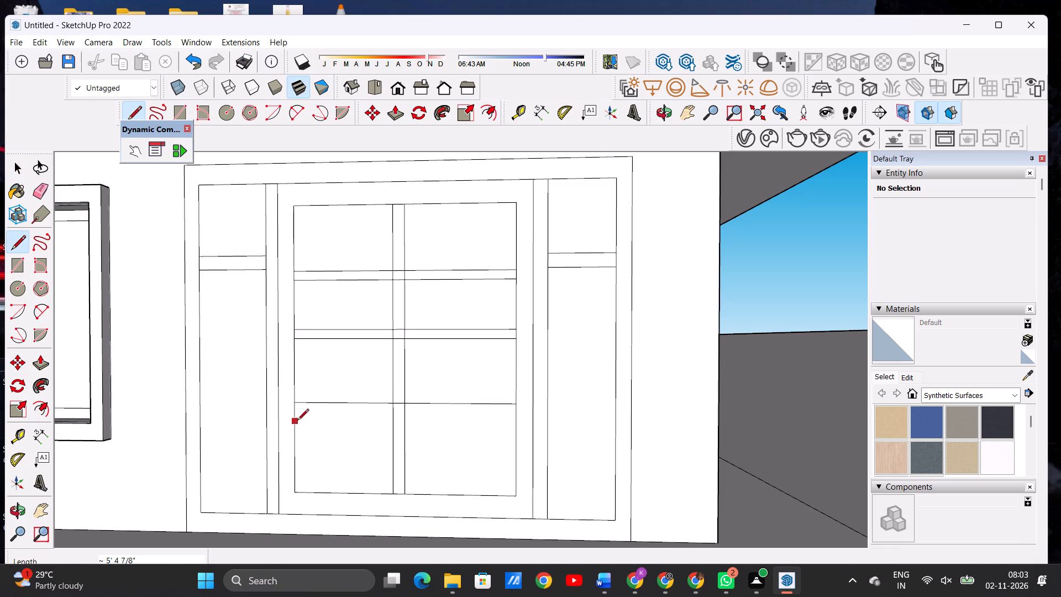
left_click(294, 415)
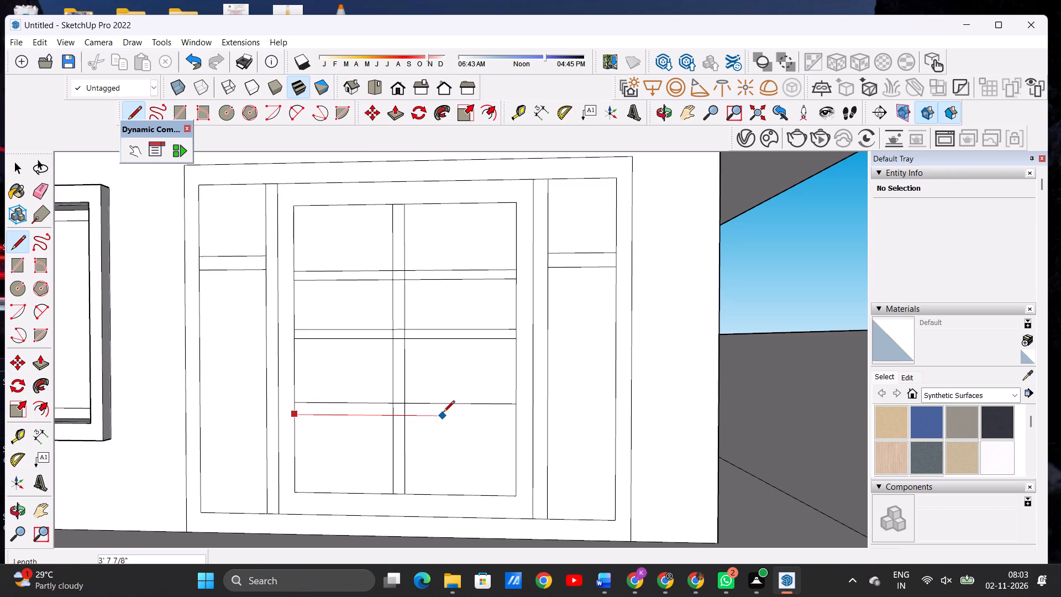
key("space")
type("L")
scroll(440, 413, "up", 2)
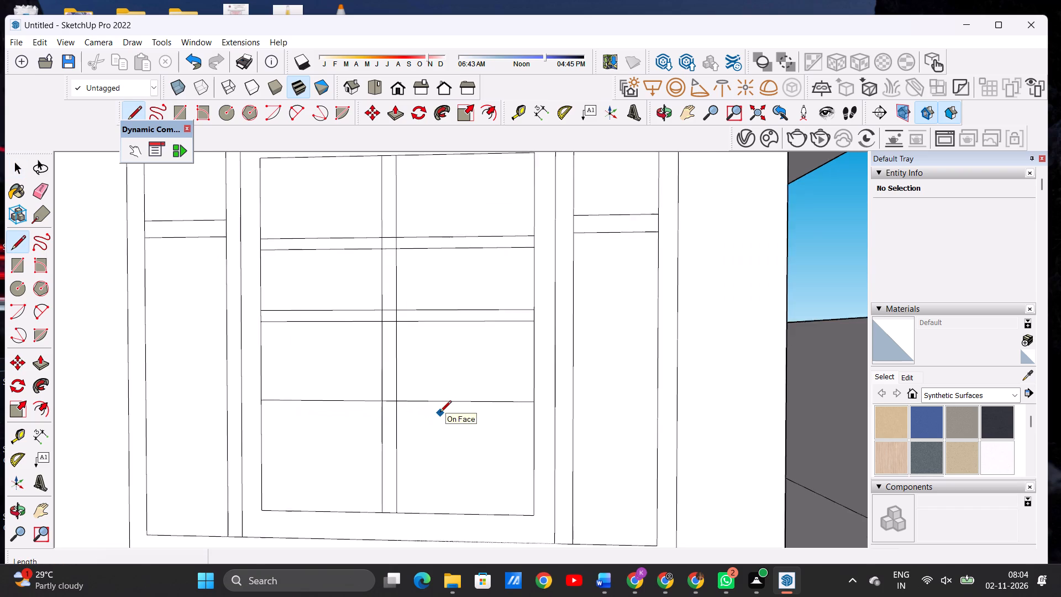
scroll(440, 413, "up", 2)
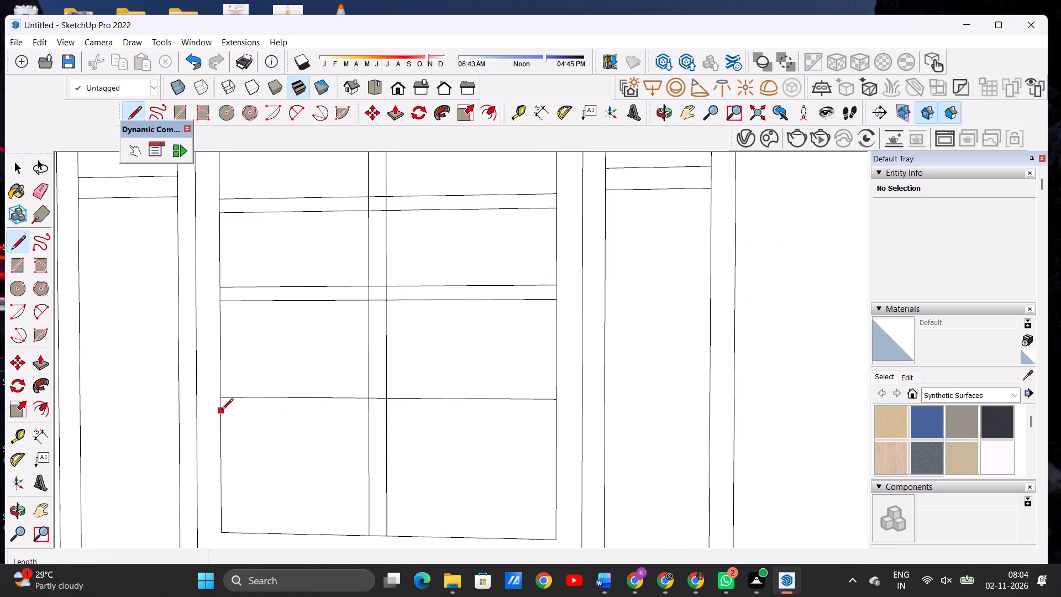
left_click(222, 411)
left_click(553, 413)
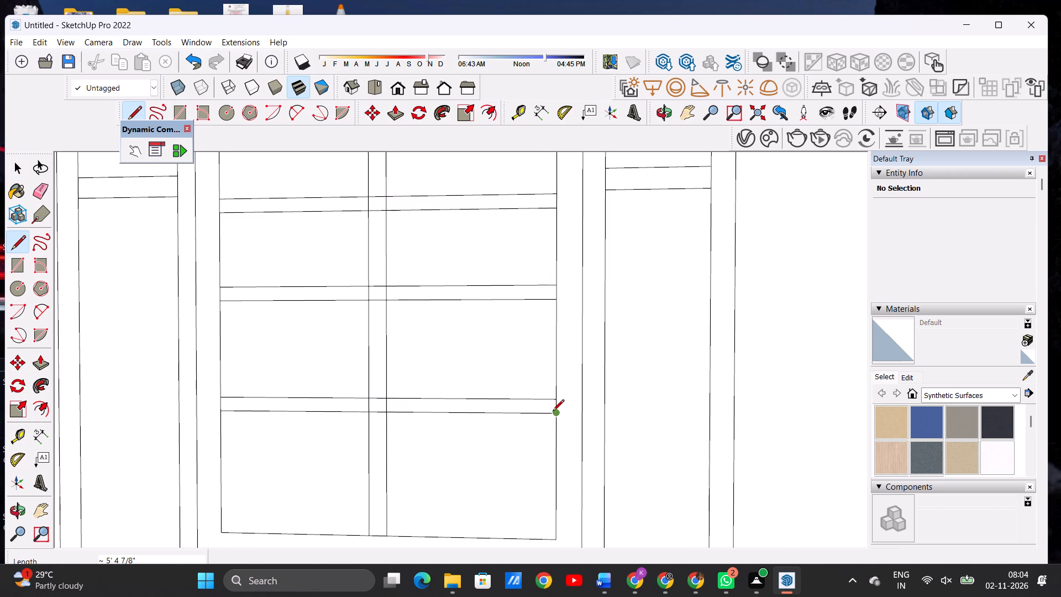
Erase the line segments inside the crossing of the upper rail and the central vertical mullion of the door.
key("space")
type("R E")
scroll(414, 459, "down", 7)
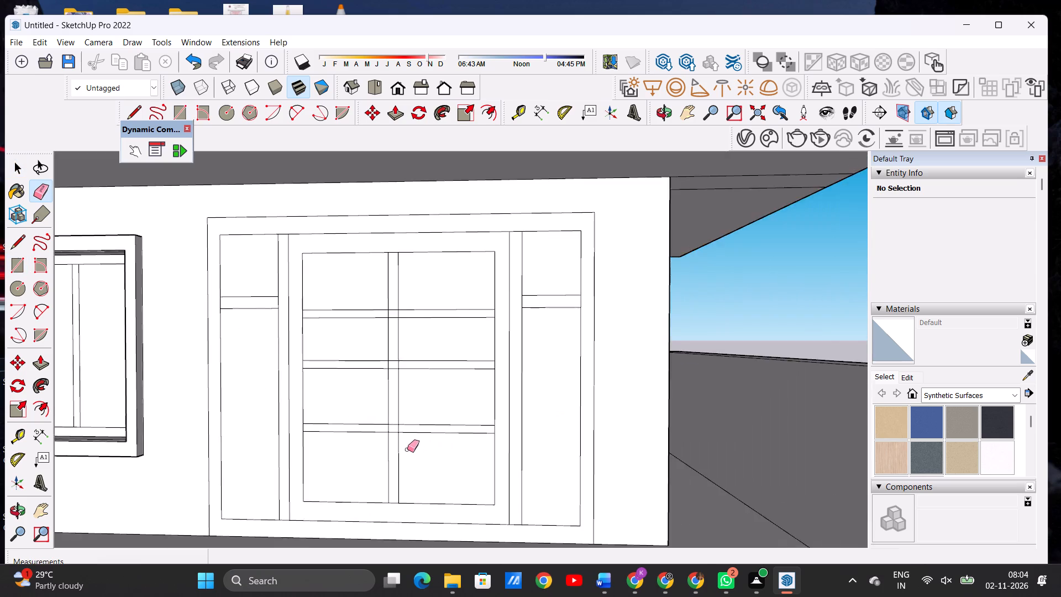
scroll(407, 449, "down", 4)
middle_click(407, 455)
scroll(399, 366, "up", 6)
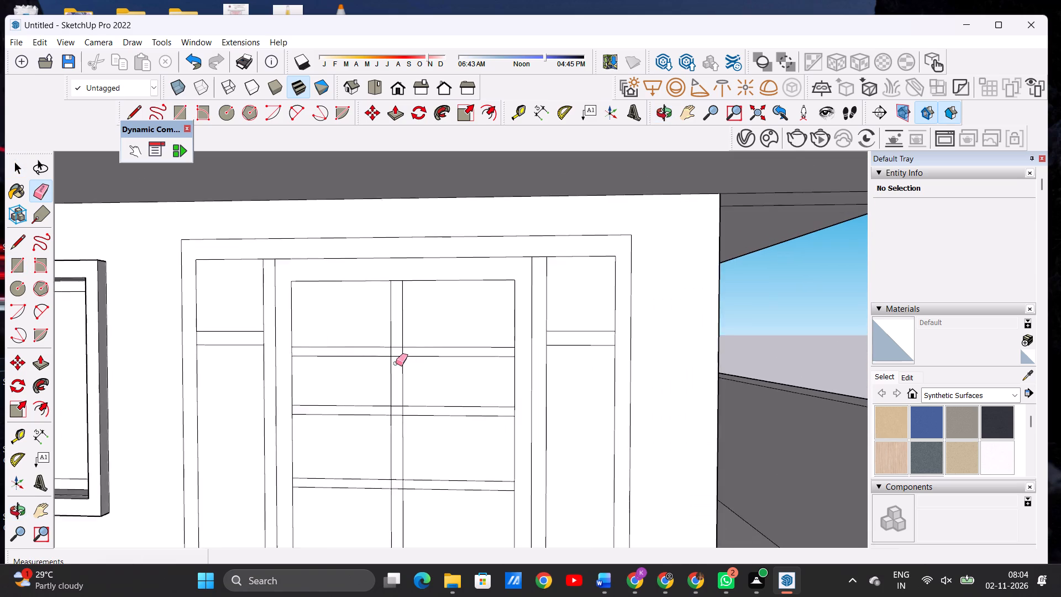
scroll(396, 363, "up", 14)
left_click_drag(395, 319, 408, 386)
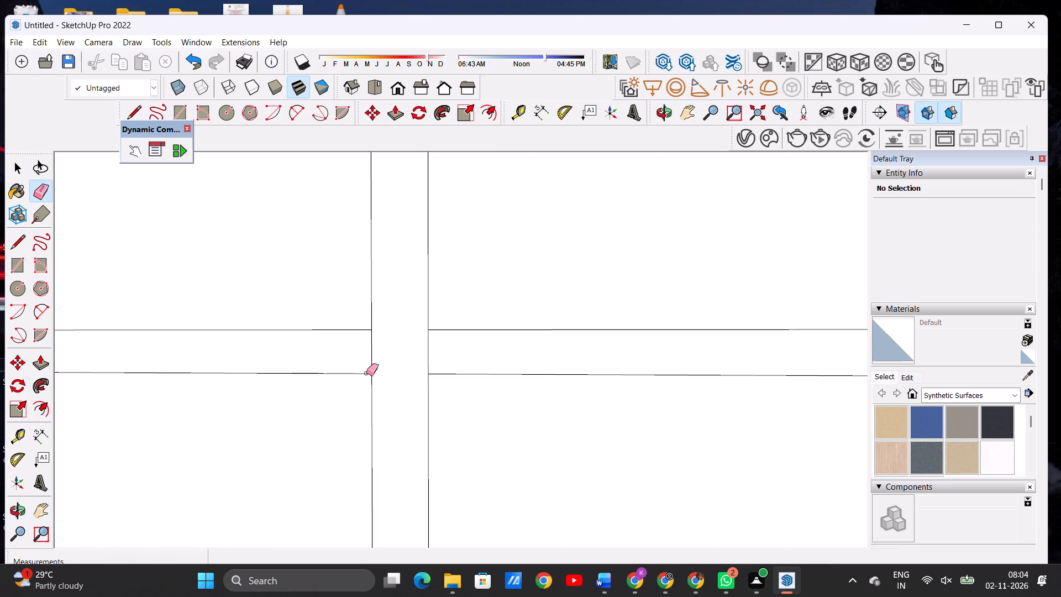
left_click_drag(351, 357, 443, 348)
Erase the overlapping line segments where the middle rail crosses the door's central vertical mullion.
scroll(418, 344, "down", 13)
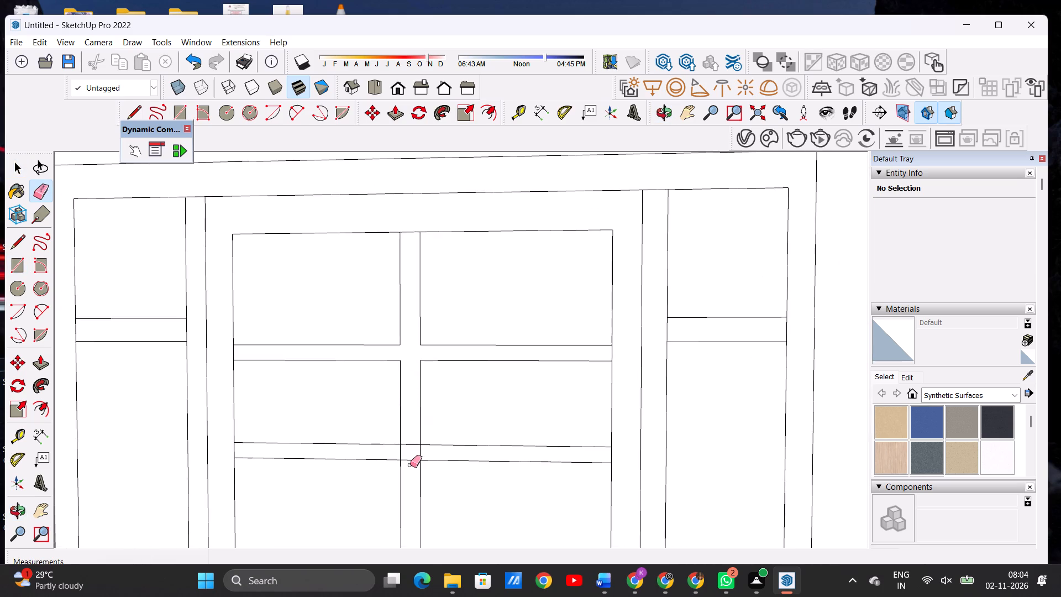
scroll(410, 465, "up", 14)
left_click_drag(403, 347, 416, 420)
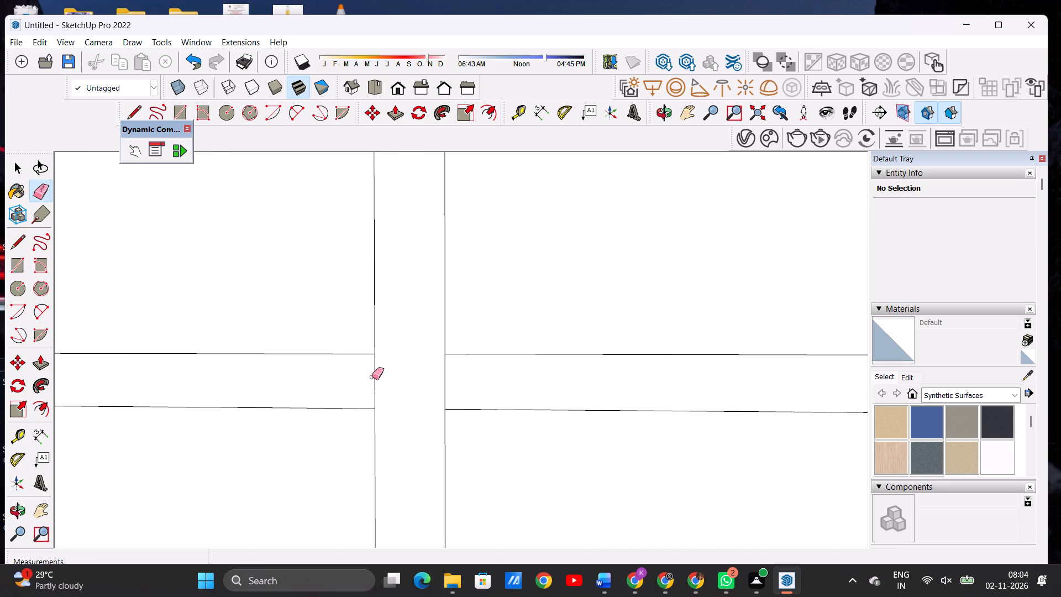
left_click_drag(370, 375, 413, 370)
left_click_drag(451, 370, 440, 378)
Erase the overlapping line segments where the lowest rail crosses the door's central vertical mullion.
scroll(442, 381, "down", 13)
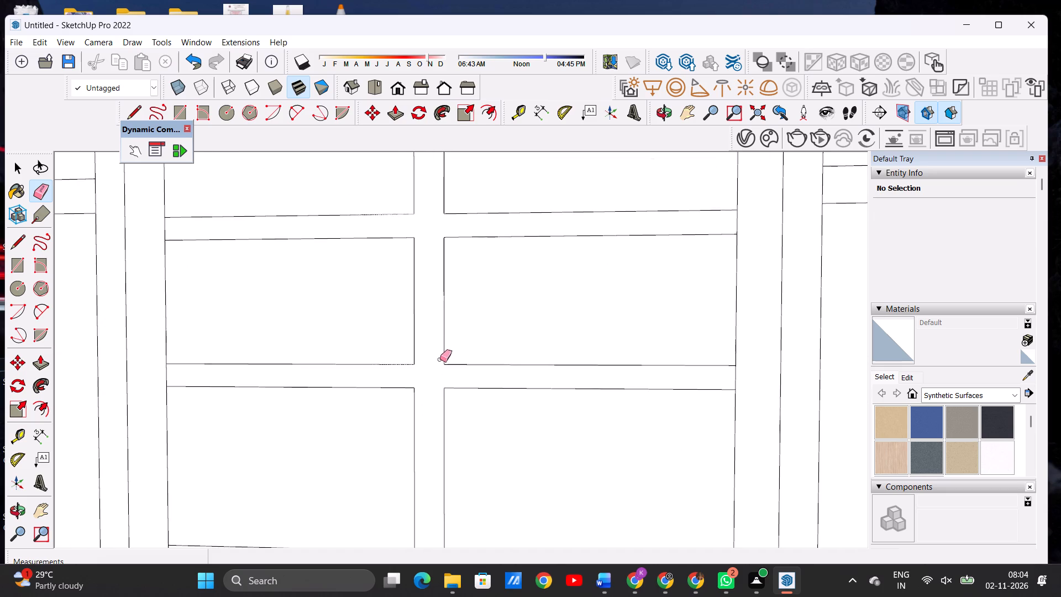
scroll(440, 359, "down", 4)
scroll(432, 357, "up", 1)
scroll(427, 487, "up", 4)
scroll(400, 358, "down", 8)
scroll(429, 463, "up", 5)
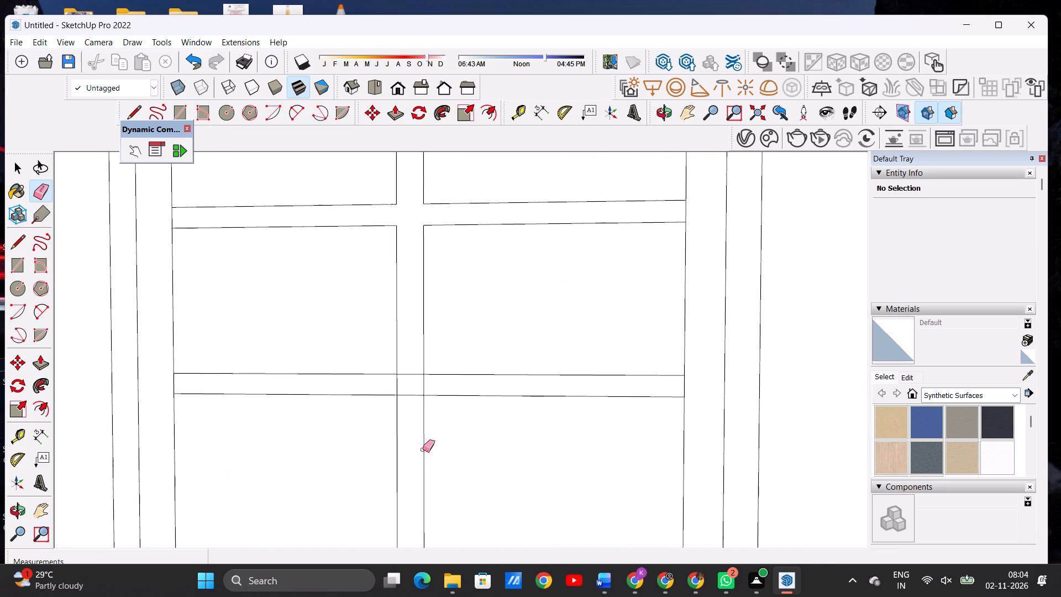
scroll(423, 449, "up", 13)
left_click_drag(407, 295, 419, 330)
left_click_drag(418, 349, 424, 395)
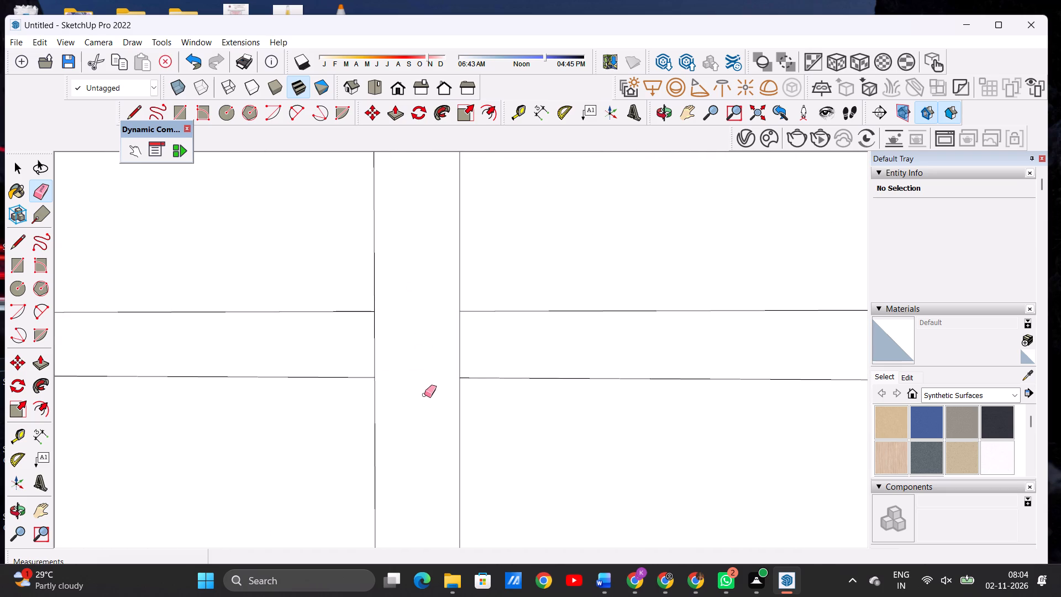
left_click_drag(379, 329, 358, 337)
left_click_drag(438, 337, 495, 337)
Examine the door grid against the whole house front and the plain door outline on the upper storey.
scroll(429, 353, "down", 12)
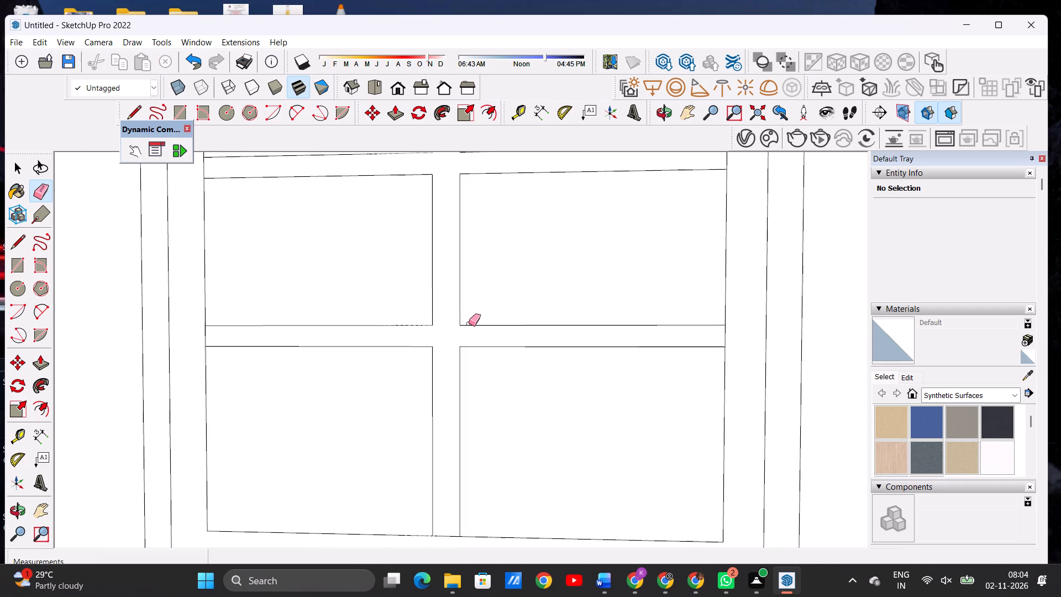
scroll(424, 336, "down", 10)
scroll(435, 413, "down", 6)
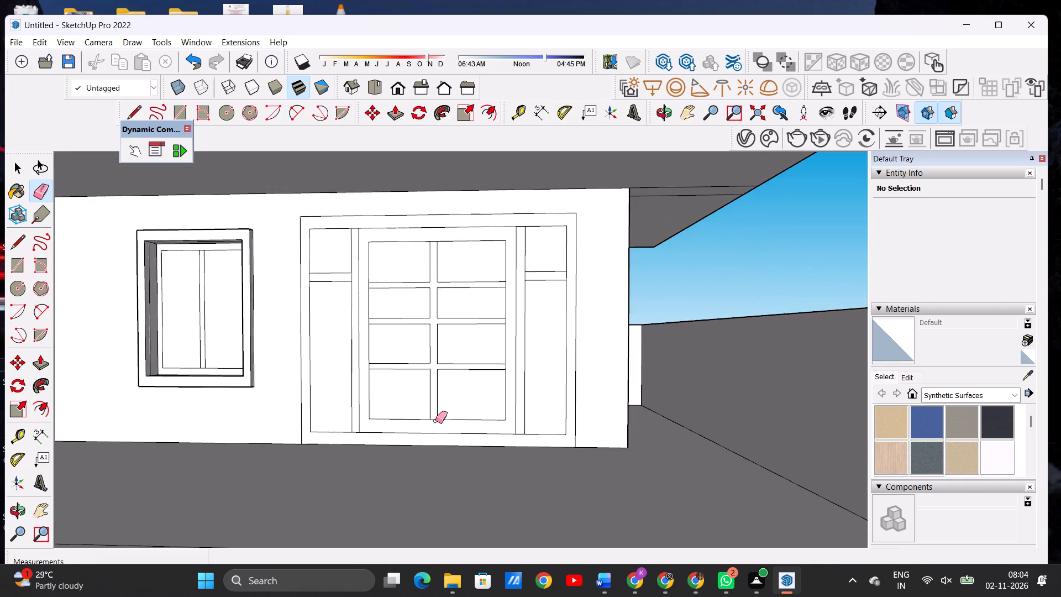
scroll(435, 421, "down", 10)
scroll(427, 368, "up", 9)
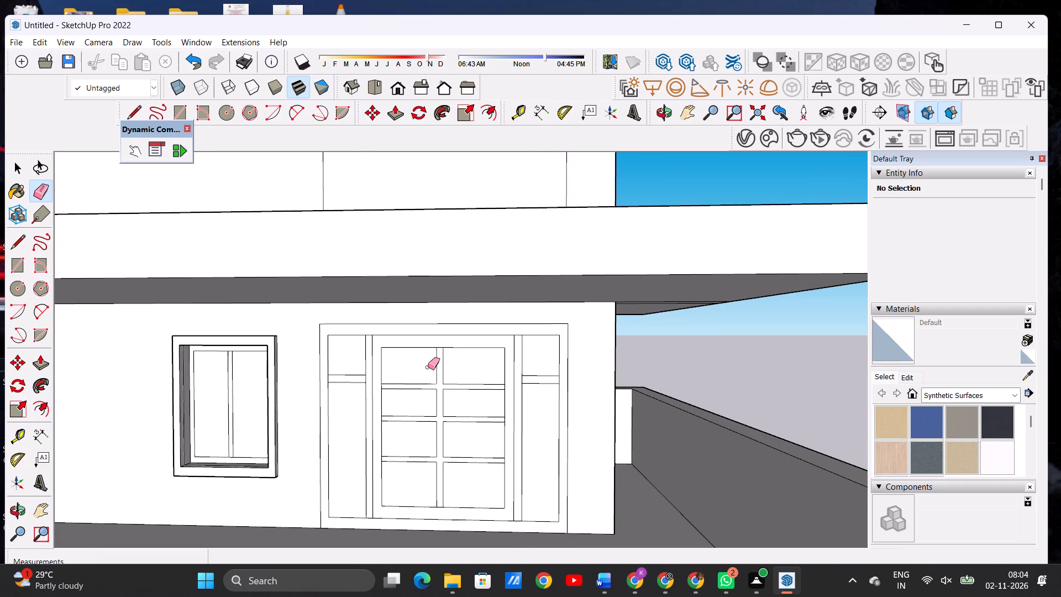
key("space")
scroll(422, 391, "down", 8)
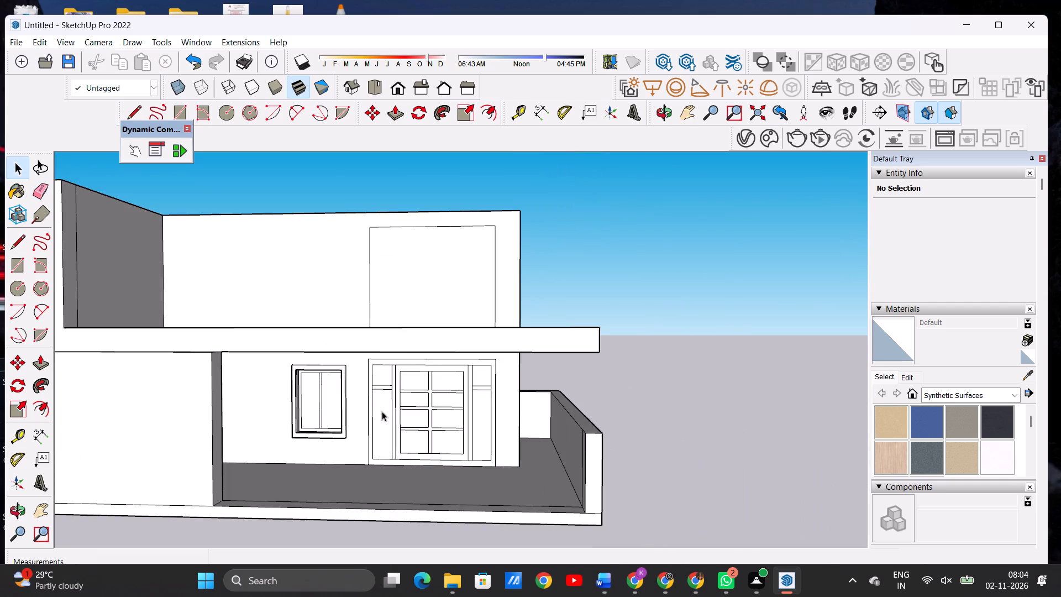
middle_click_drag(382, 416, 393, 417)
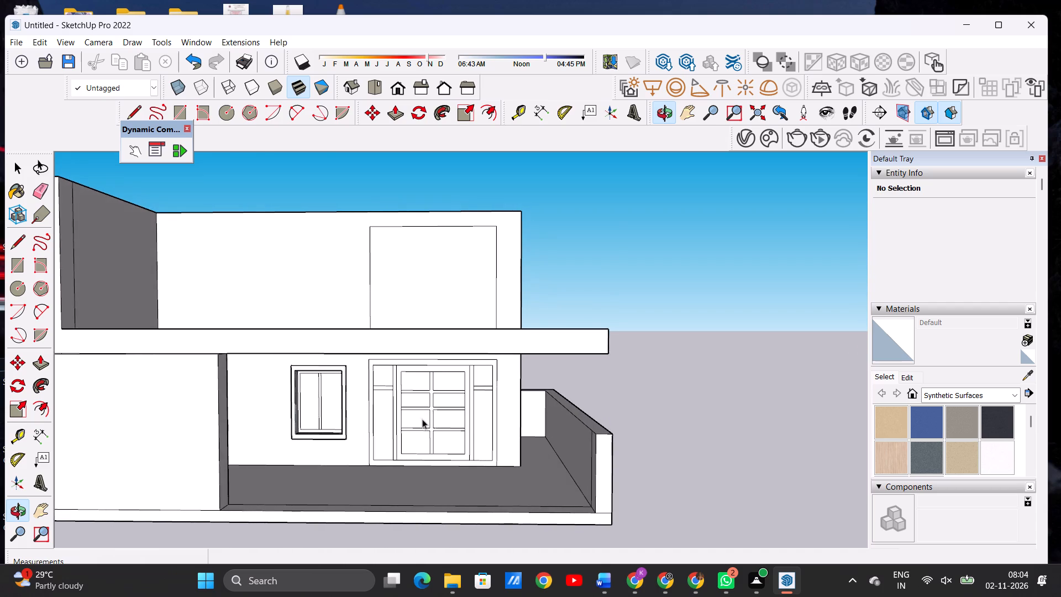
scroll(523, 427, "down", 4)
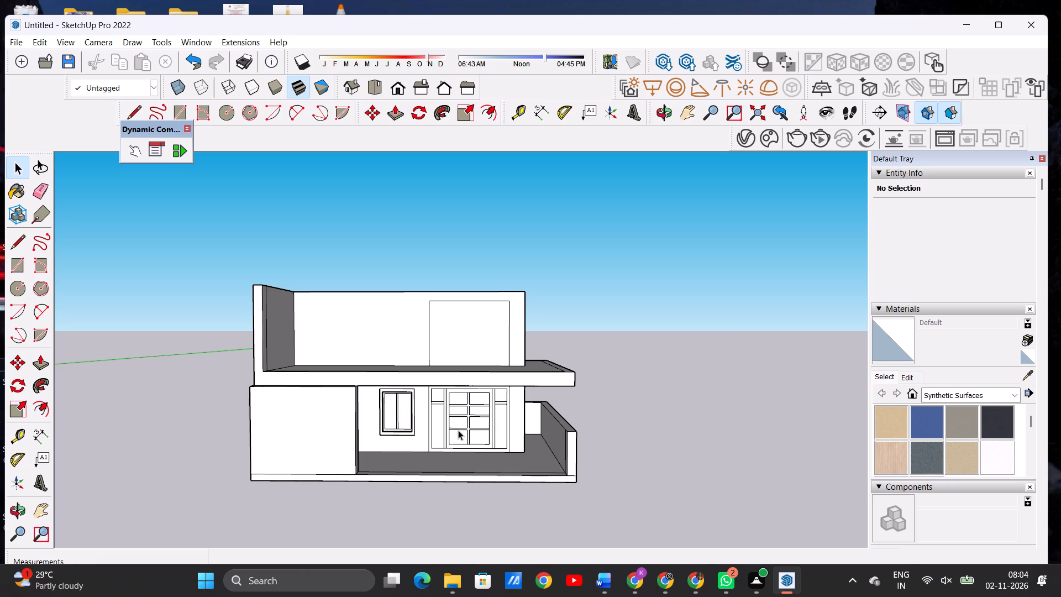
scroll(408, 453, "down", 9)
scroll(470, 432, "up", 4)
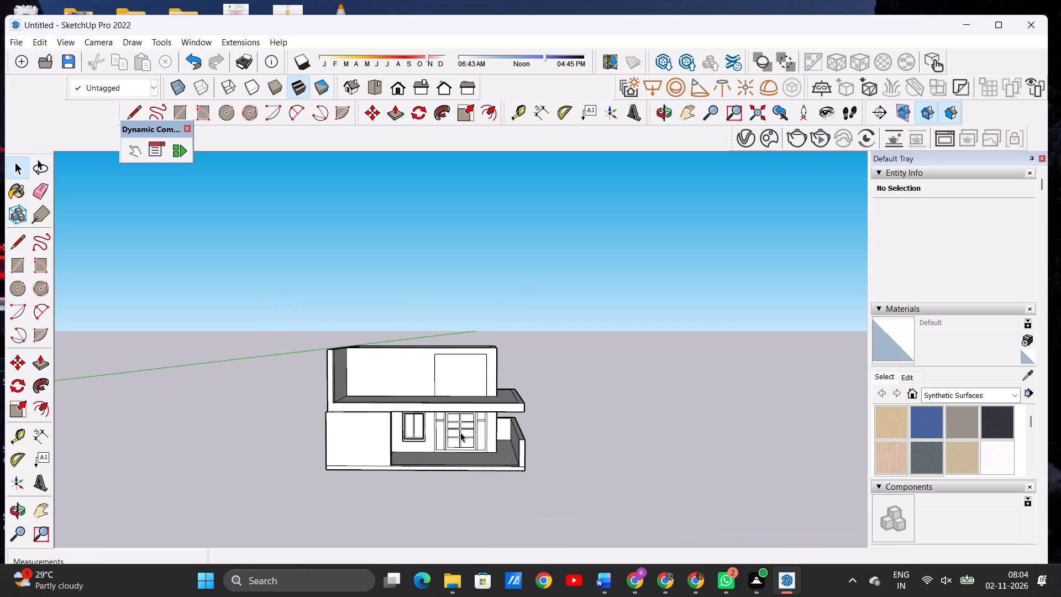
scroll(453, 374, "up", 11)
middle_click(517, 383)
middle_click(513, 383)
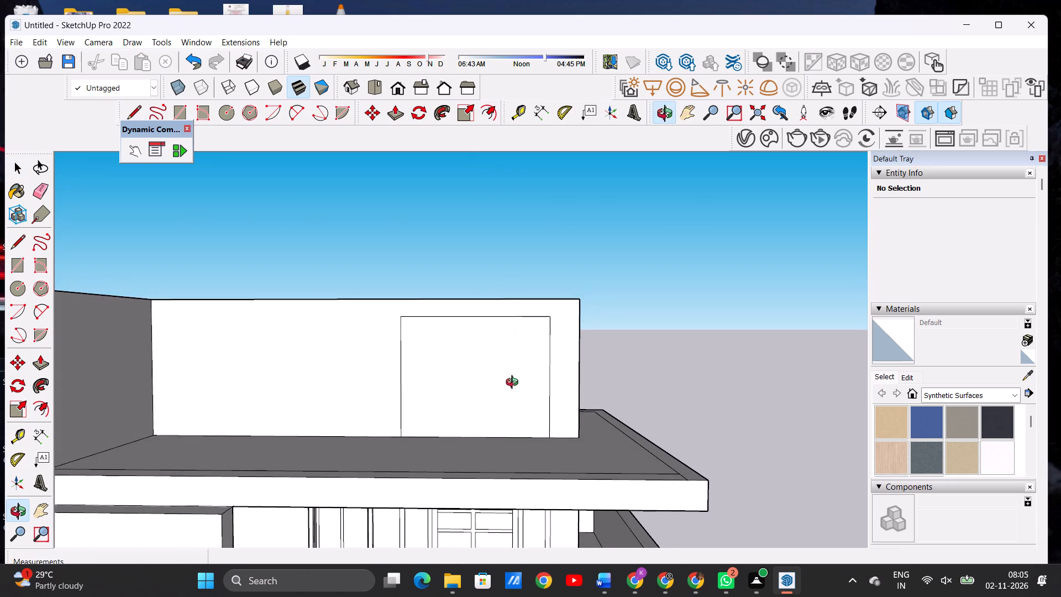
scroll(493, 455, "down", 3)
scroll(501, 403, "down", 2)
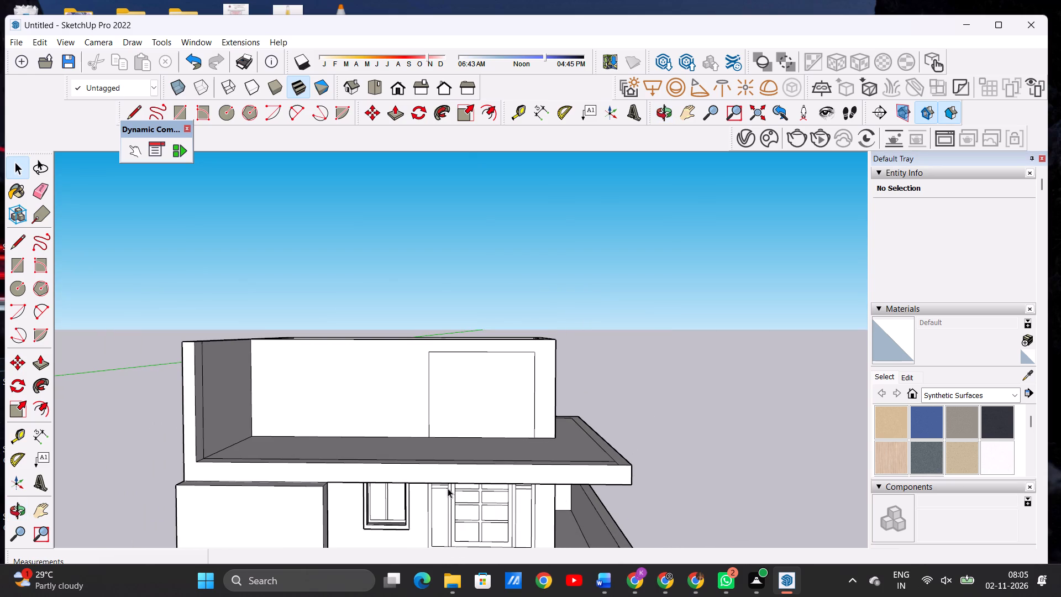
scroll(483, 403, "up", 6)
scroll(548, 354, "up", 1)
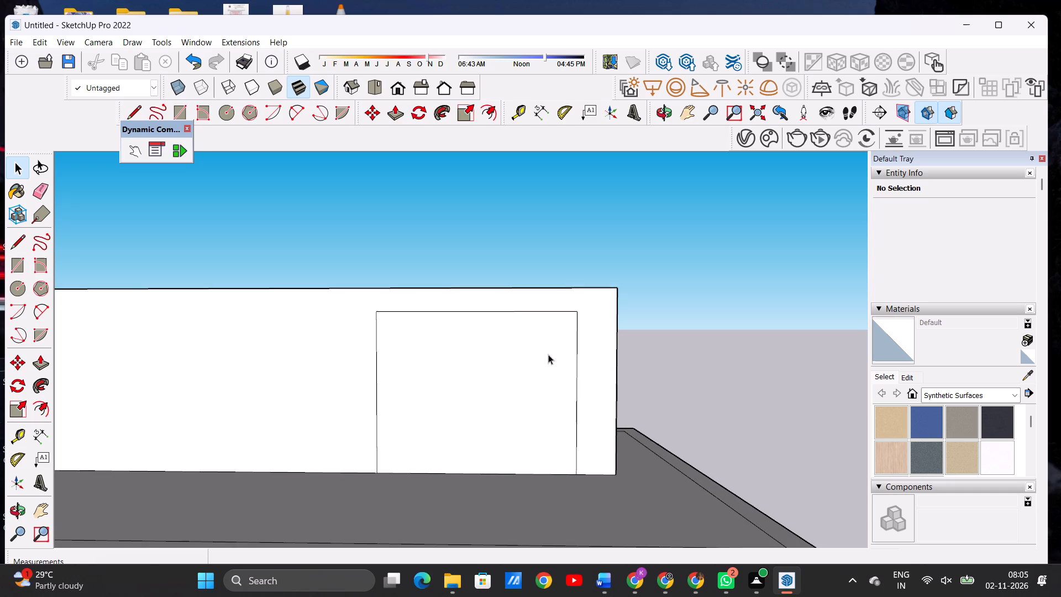
Draw a rectangle about 10' 9" by 7" on the wall directly above the upper-storey door outline, matching its width.
scroll(472, 386, "down", 3)
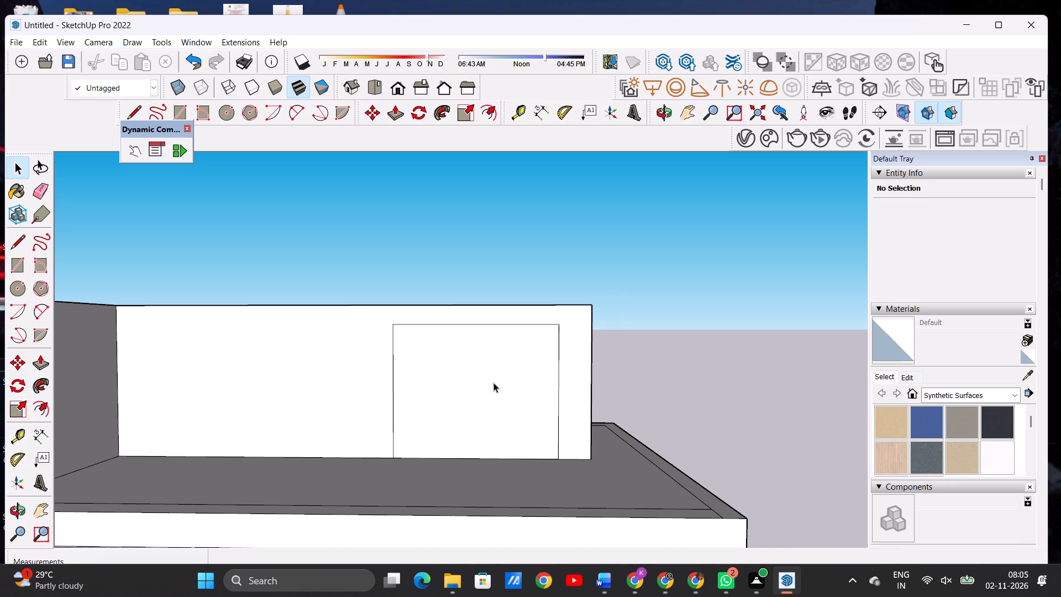
scroll(493, 385, "down", 10)
scroll(503, 361, "up", 1)
scroll(503, 361, "down", 1)
scroll(503, 361, "up", 5)
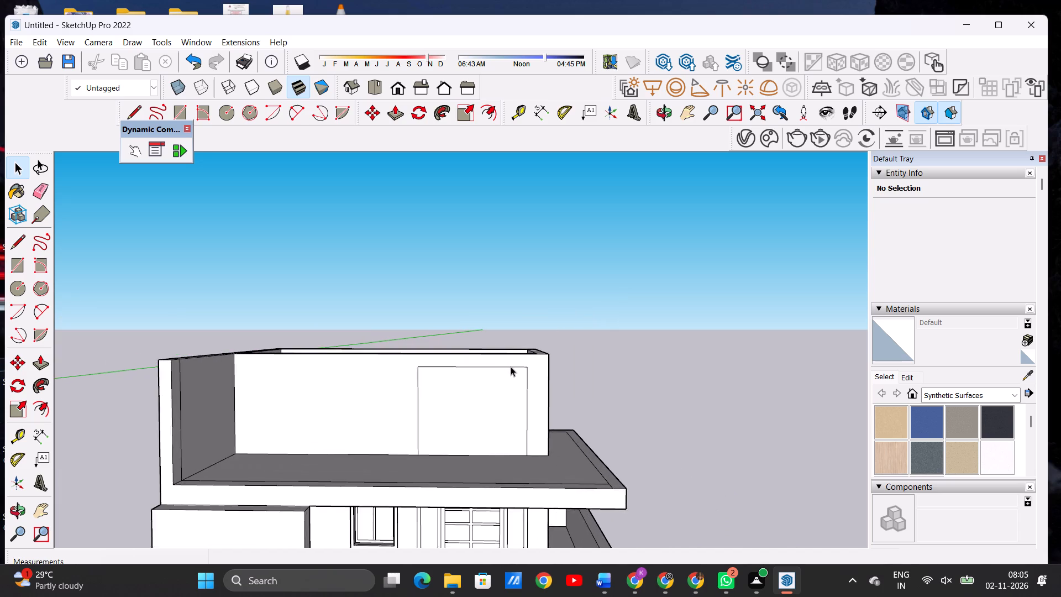
scroll(511, 366, "up", 8)
key("r")
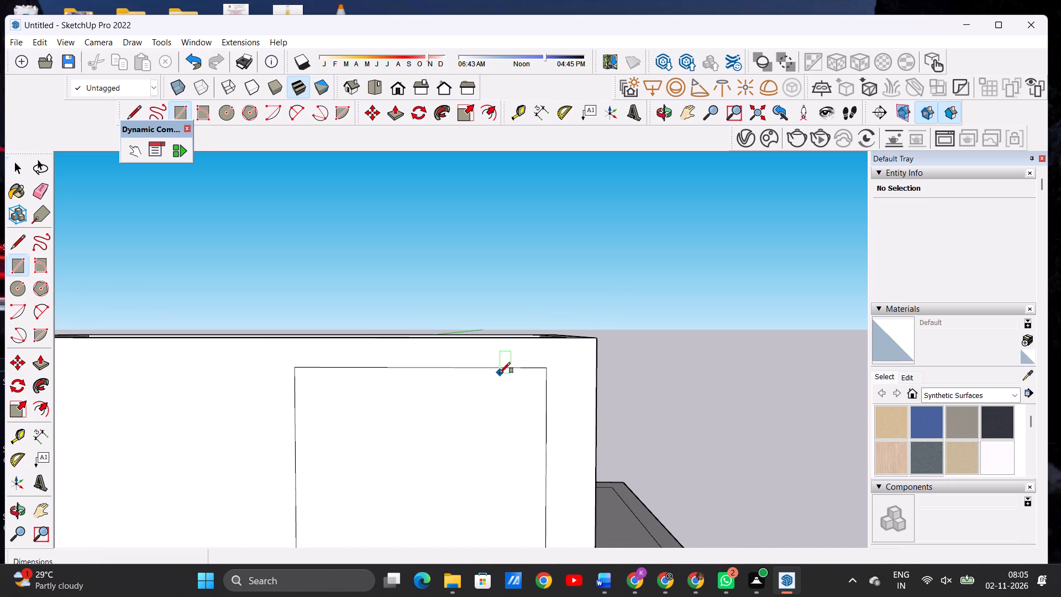
scroll(335, 364, "up", 3)
scroll(335, 364, "down", 2)
scroll(335, 364, "up", 1)
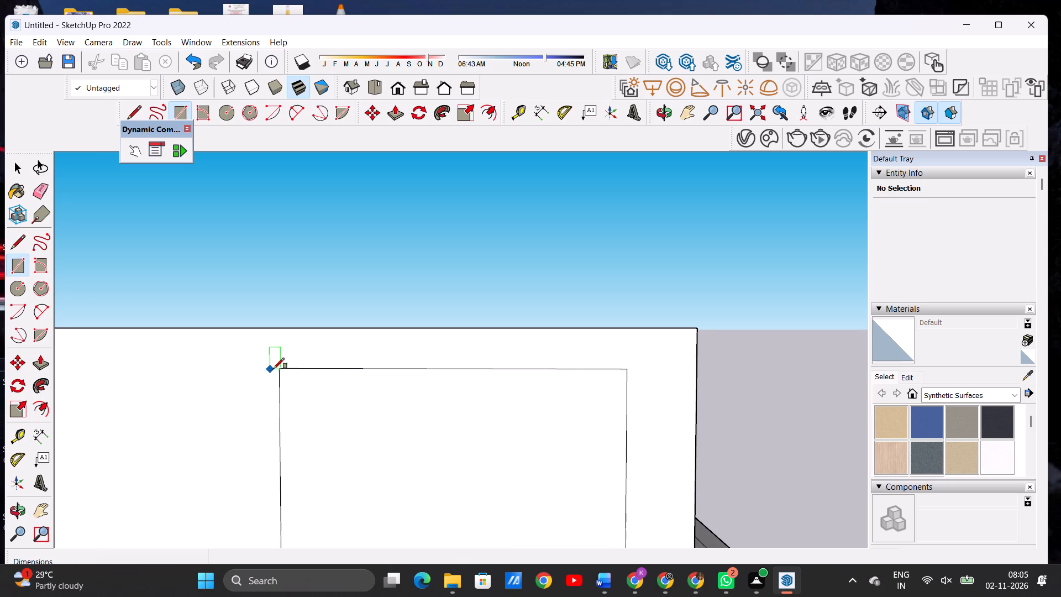
left_click(280, 368)
left_click(624, 370)
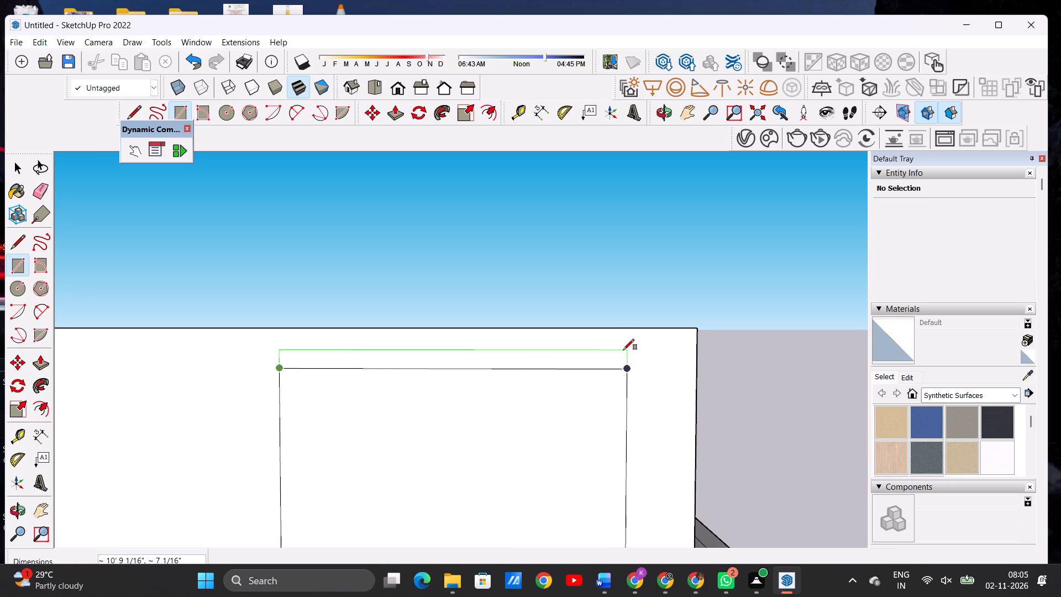
left_click(623, 350)
Erase the line between the new rectangle and the upper-storey door outline to merge them into one taller opening.
key("space")
type("E")
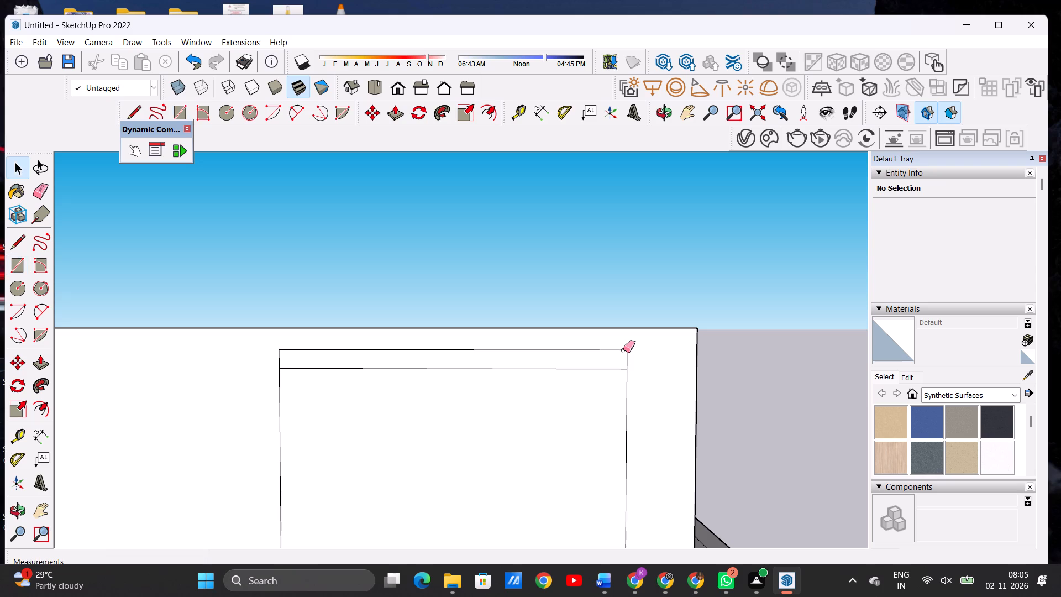
scroll(535, 414, "up", 4)
scroll(533, 408, "down", 1)
left_click_drag(510, 347, 513, 361)
key("space")
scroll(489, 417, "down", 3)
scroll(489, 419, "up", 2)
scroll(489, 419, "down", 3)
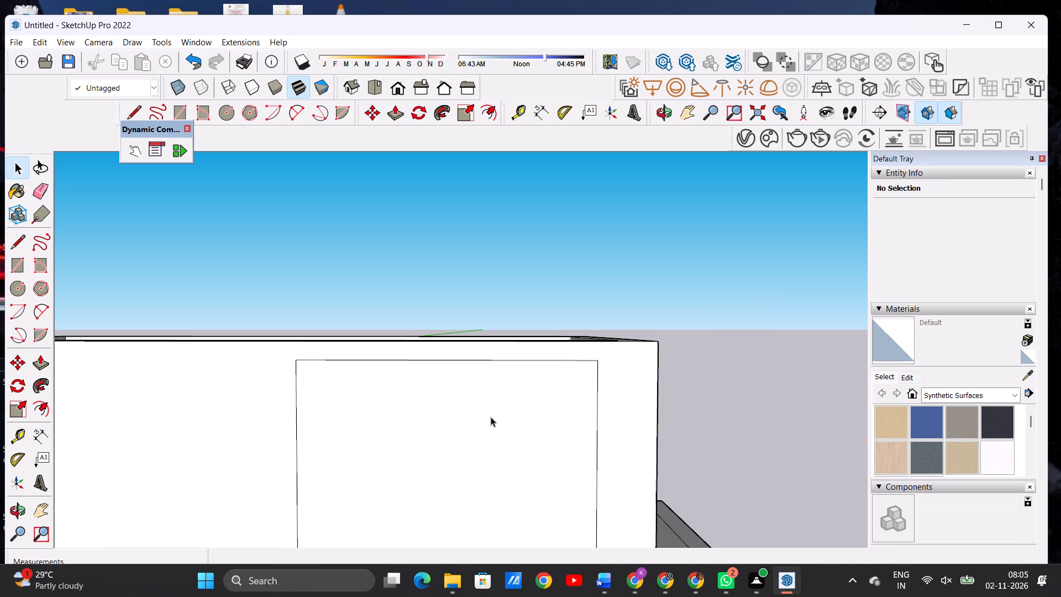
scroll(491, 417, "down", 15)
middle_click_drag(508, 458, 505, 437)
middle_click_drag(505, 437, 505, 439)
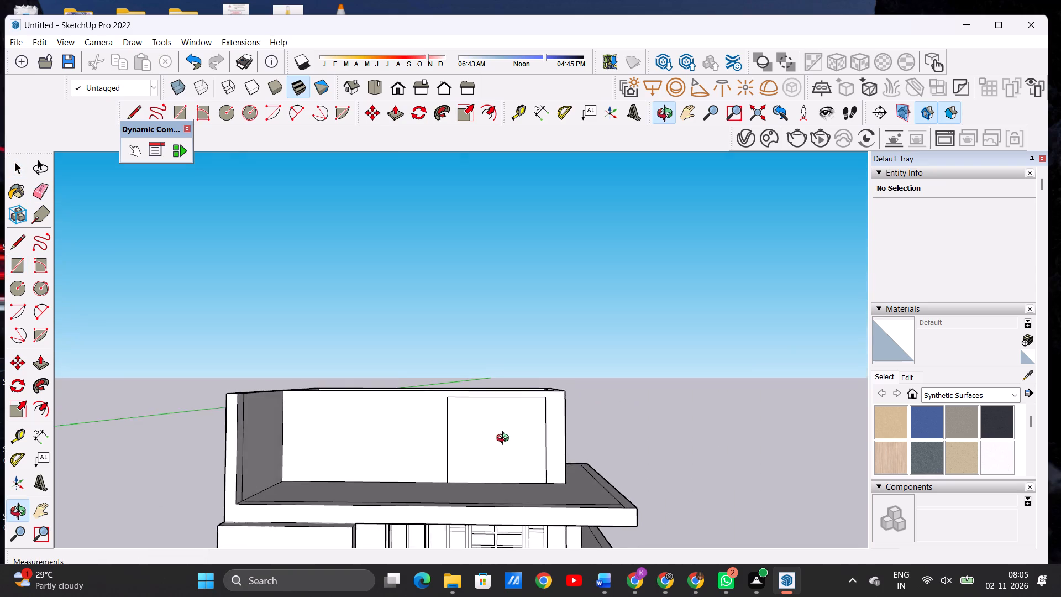
Offset the upper-storey door outline inward by about 7 3/8" to form the outer door frame.
middle_click_drag(505, 439, 505, 445)
middle_click(505, 445)
middle_click_drag(503, 447, 493, 453)
middle_click(493, 453)
middle_click_drag(493, 453, 501, 444)
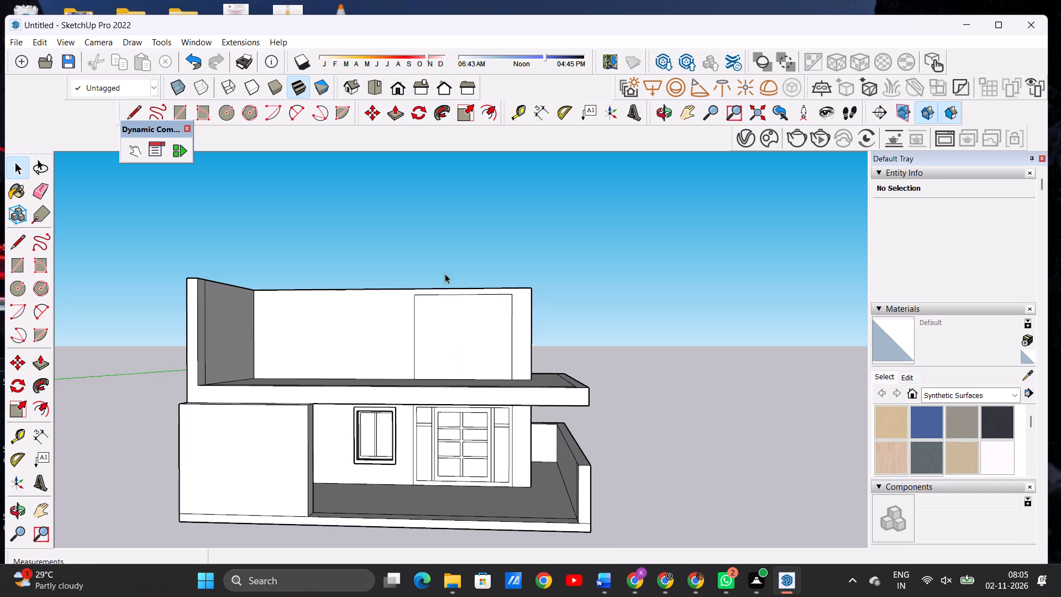
scroll(447, 276, "up", 8)
type("OF")
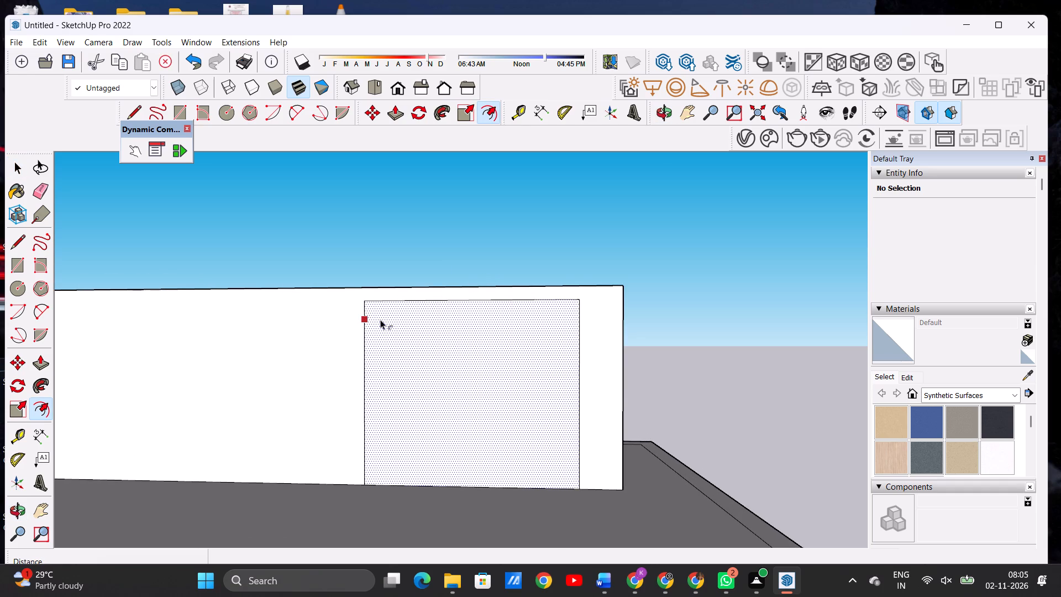
left_click(390, 308)
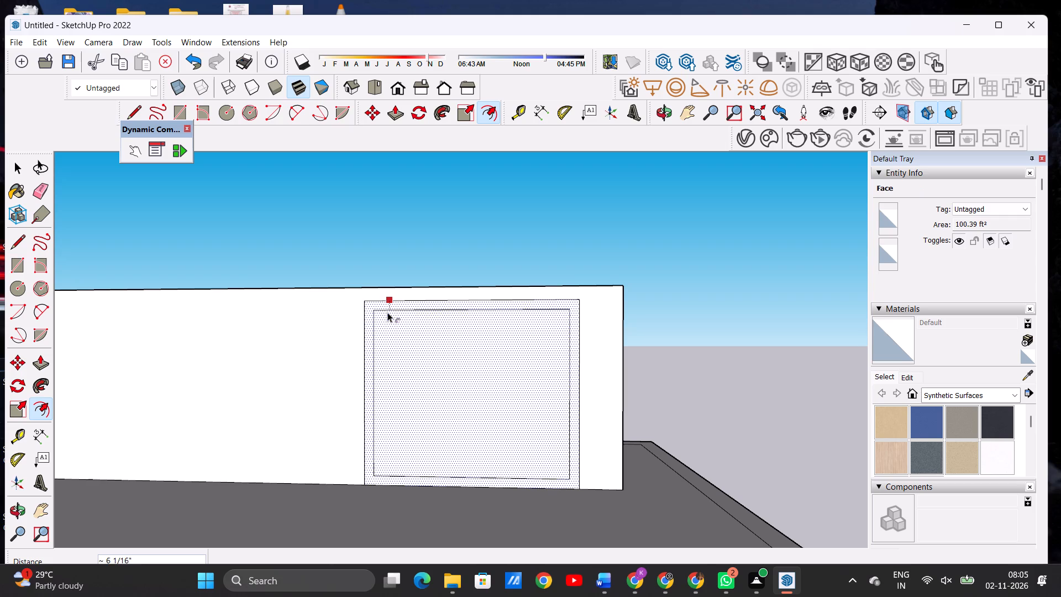
left_click(389, 313)
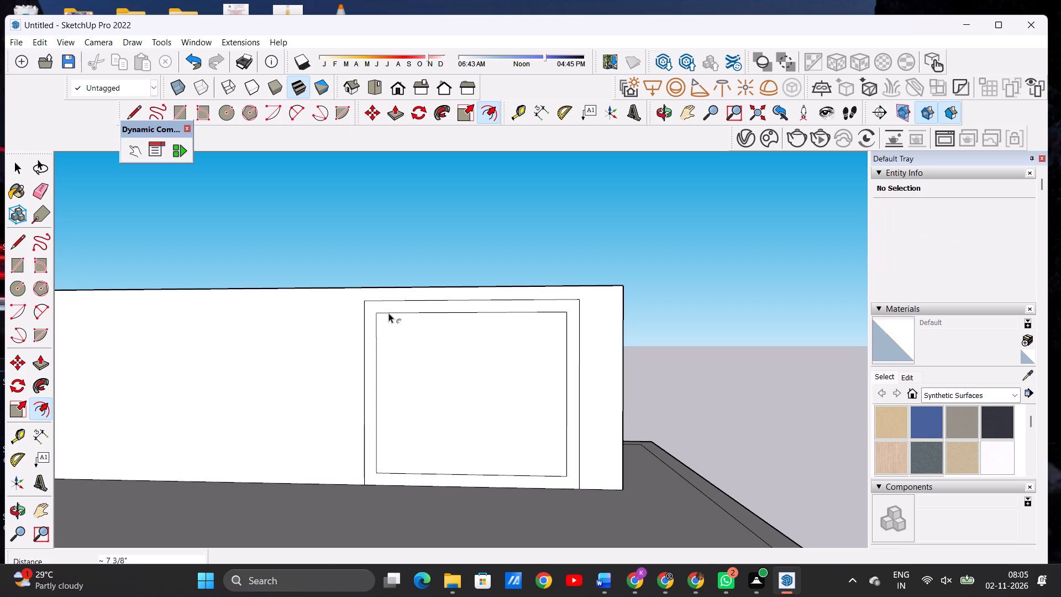
key("space")
Draw two vertical lines about 8' 1 1/4" long inside the upper door frame, separating a wide central panel from two narrow side panels.
key("l")
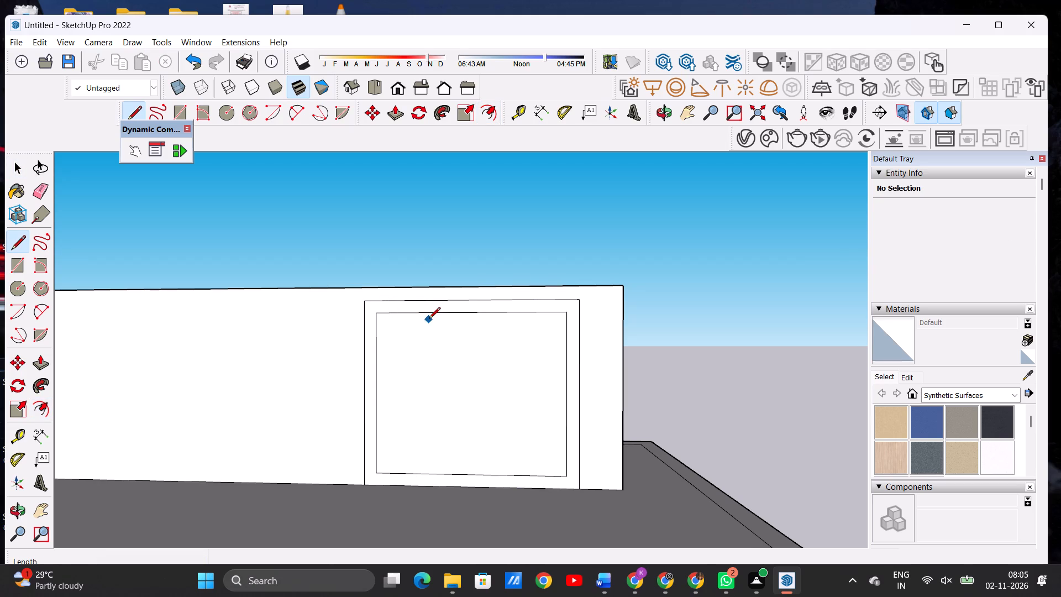
left_click(422, 312)
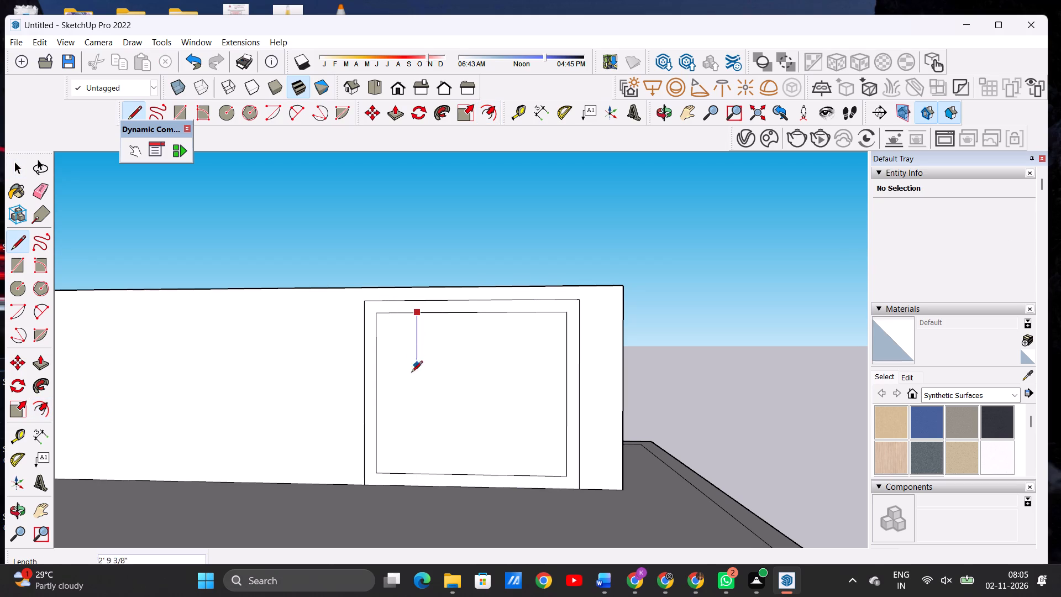
left_click(417, 474)
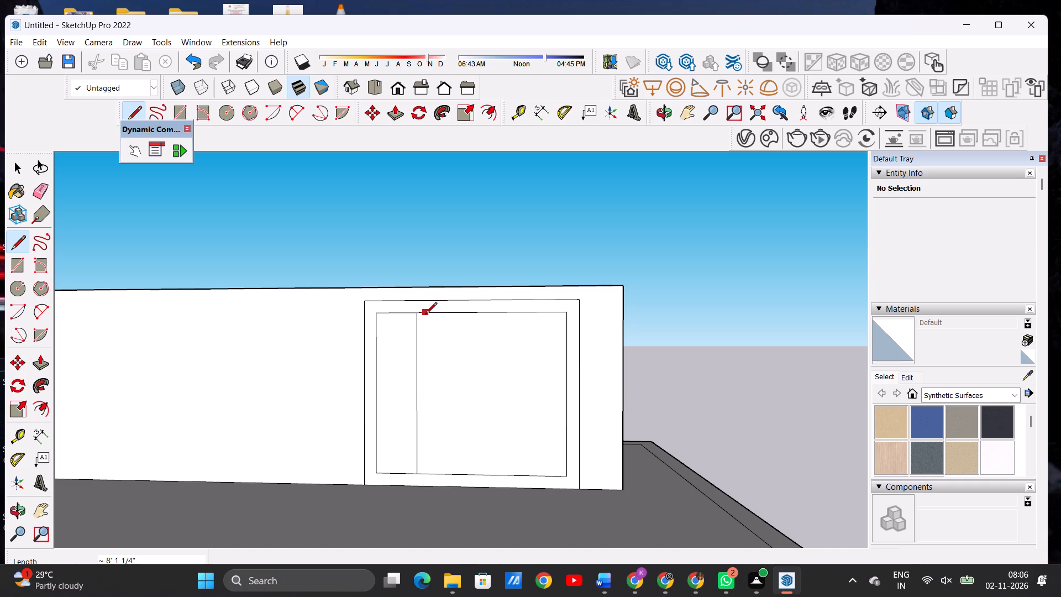
left_click(529, 312)
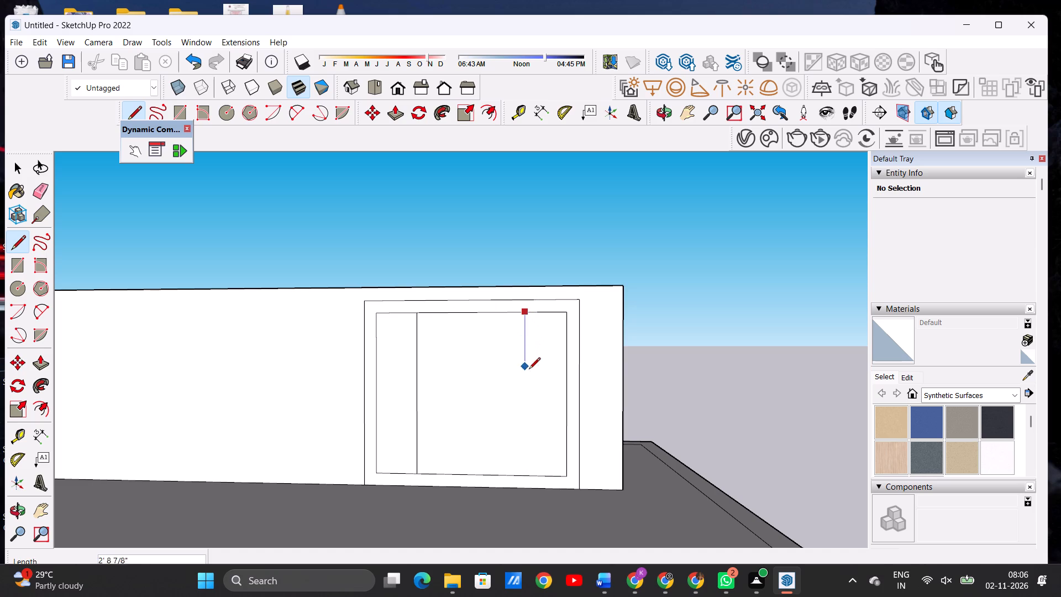
left_click(527, 473)
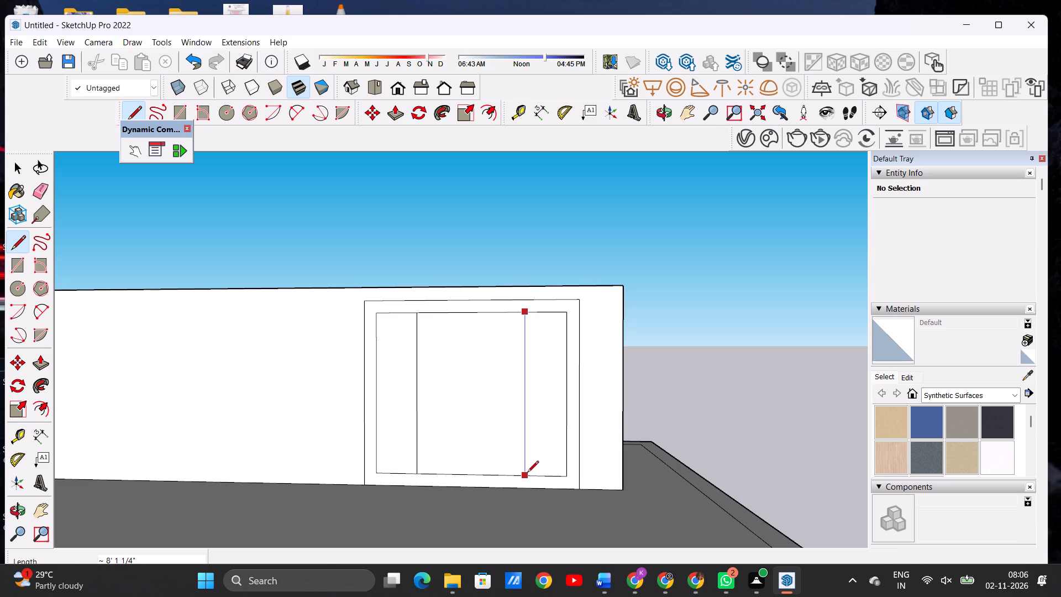
key("space")
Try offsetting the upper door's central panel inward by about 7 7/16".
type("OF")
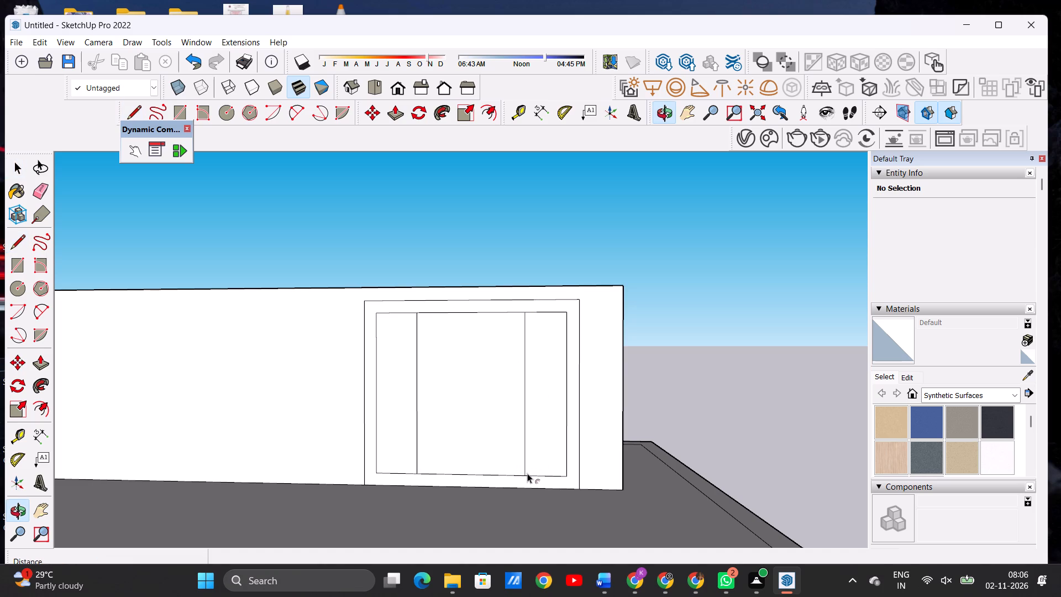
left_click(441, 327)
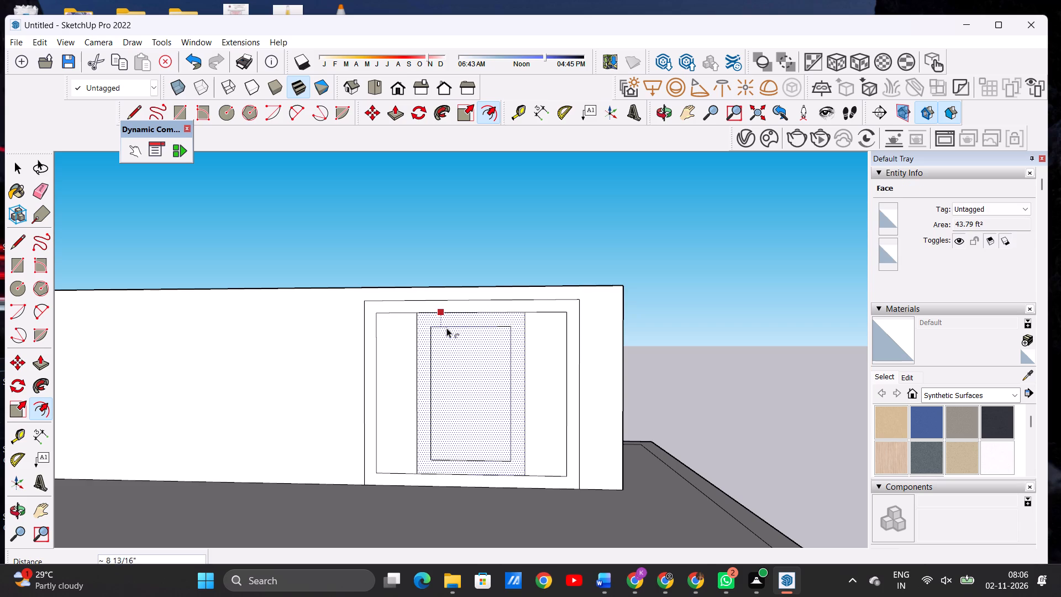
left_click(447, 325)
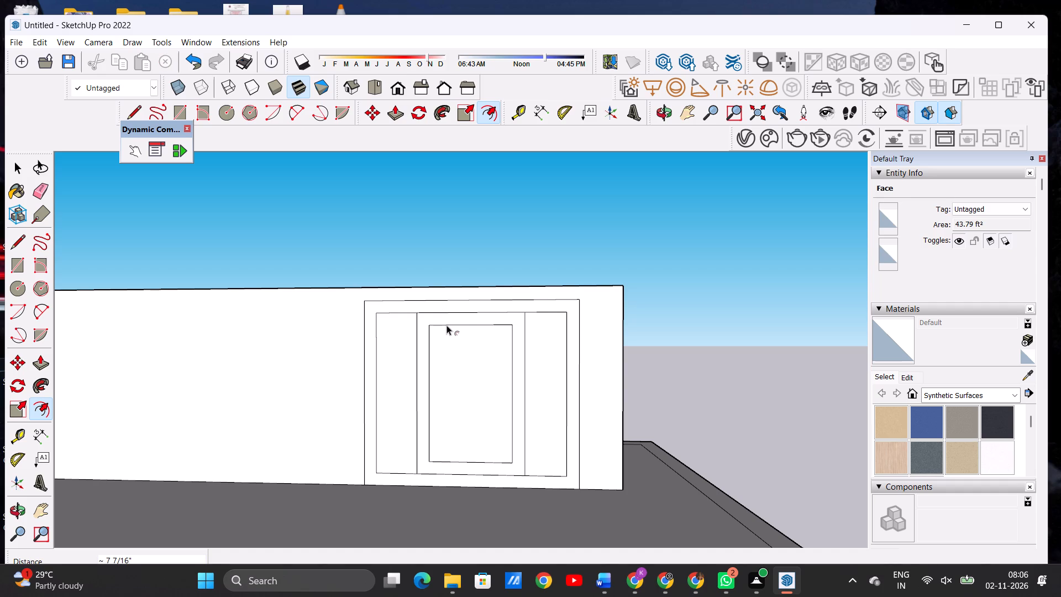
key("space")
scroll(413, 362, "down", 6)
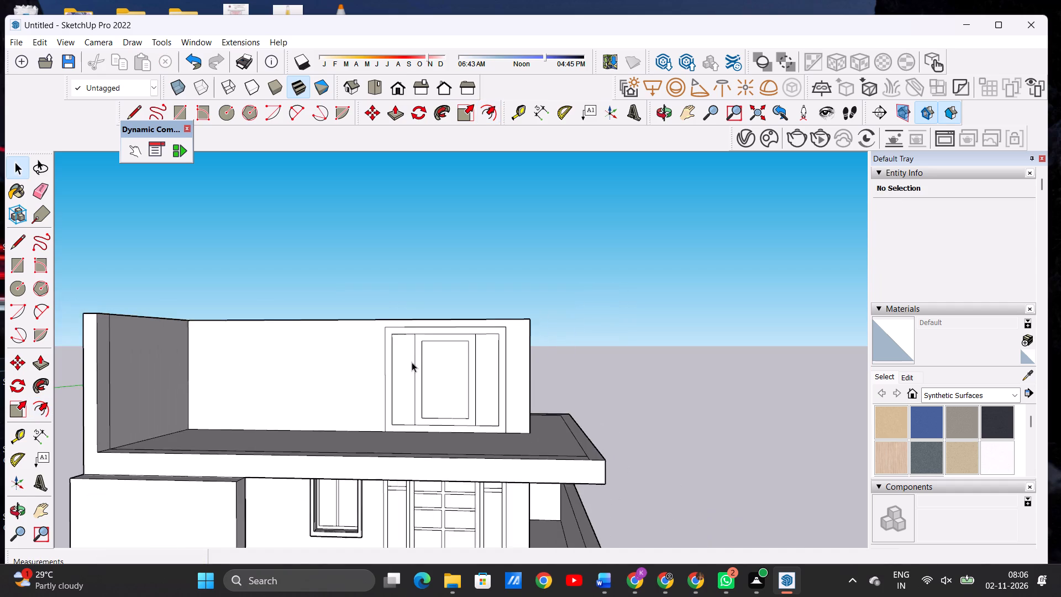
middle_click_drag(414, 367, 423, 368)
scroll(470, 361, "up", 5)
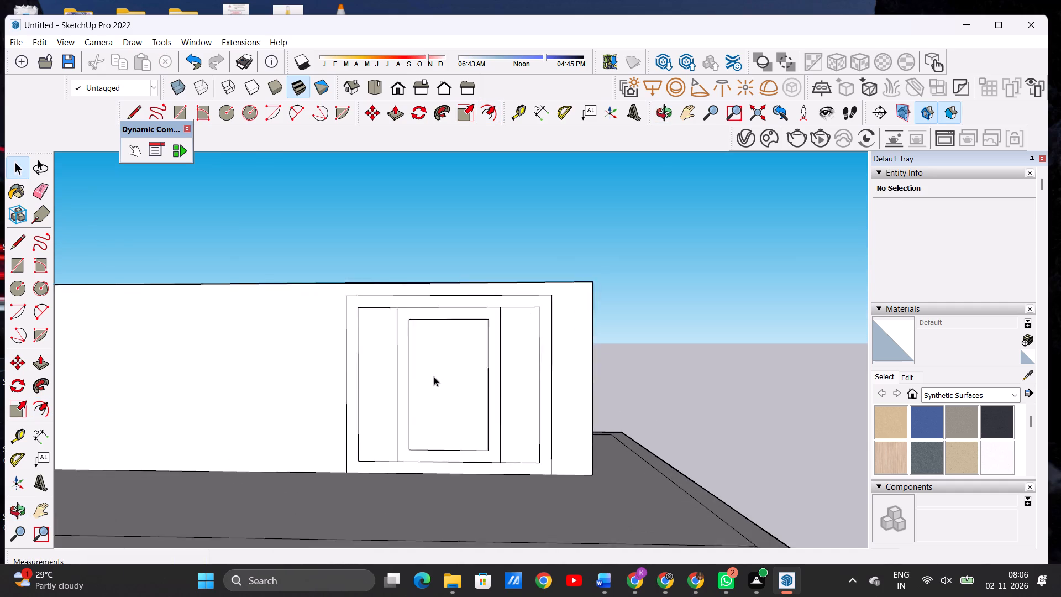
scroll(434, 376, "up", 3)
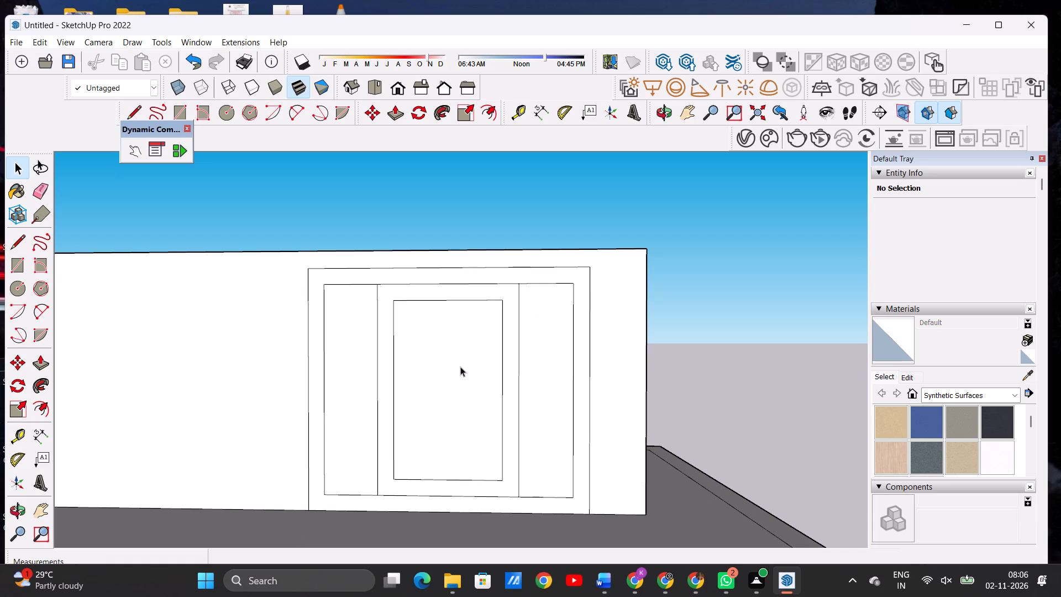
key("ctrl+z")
Offset the upper door's central panel inward by about 6 13/16".
type("OF")
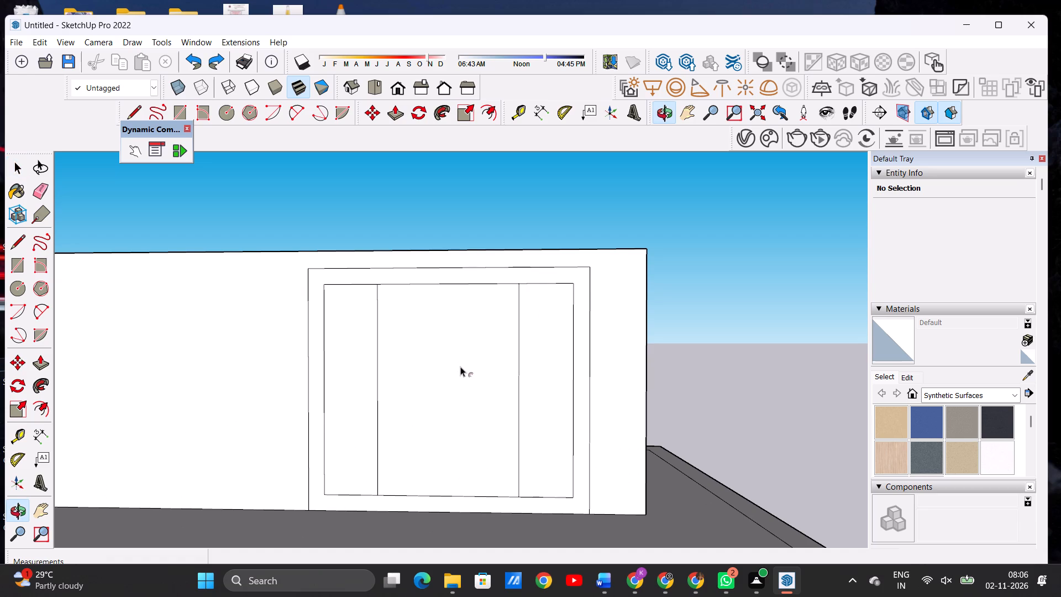
left_click(401, 300)
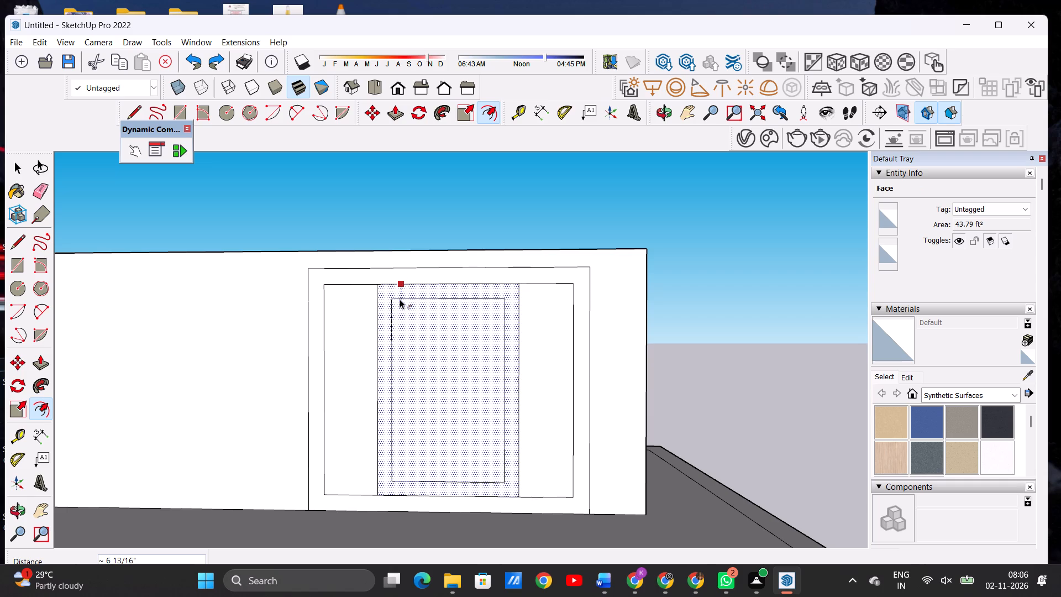
left_click(400, 298)
key("space")
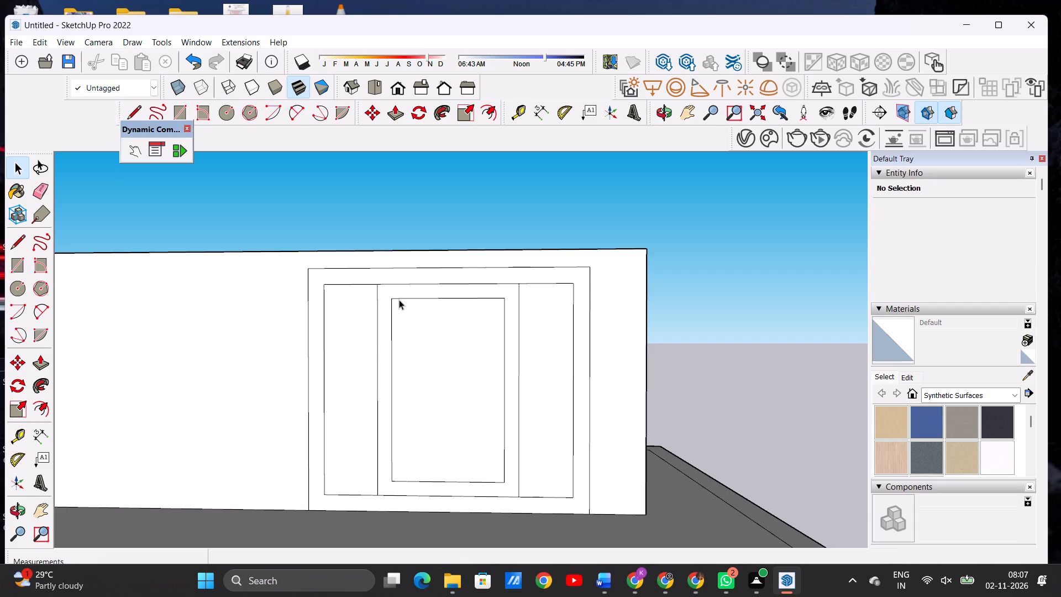
Draw two closely spaced vertical lines about 7' 1/16" long near the middle of the inner door panel, forming a narrow central mullion.
scroll(390, 378, "down", 6)
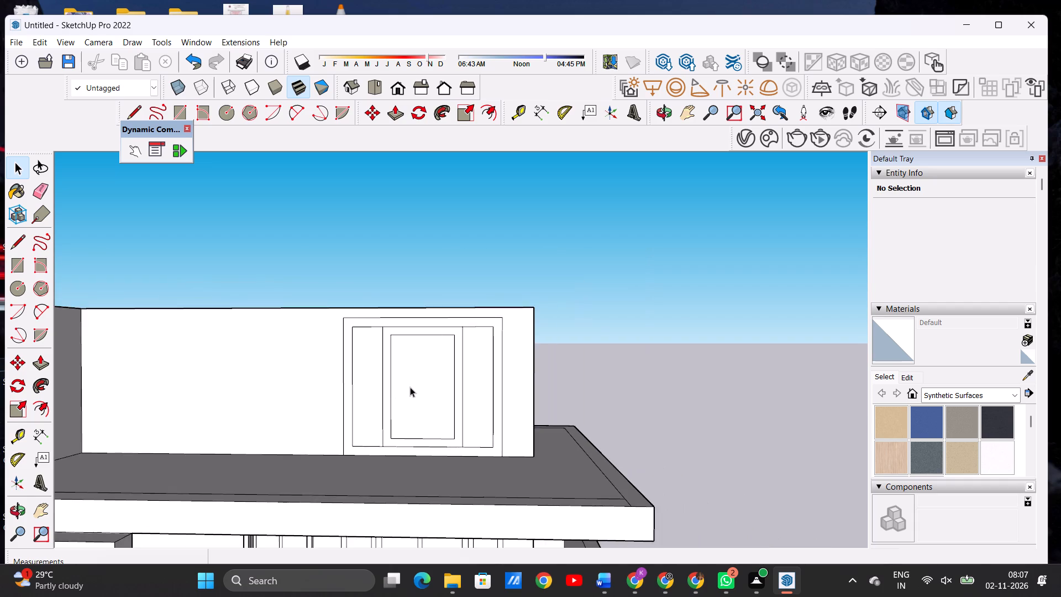
scroll(410, 387, "up", 5)
key("l")
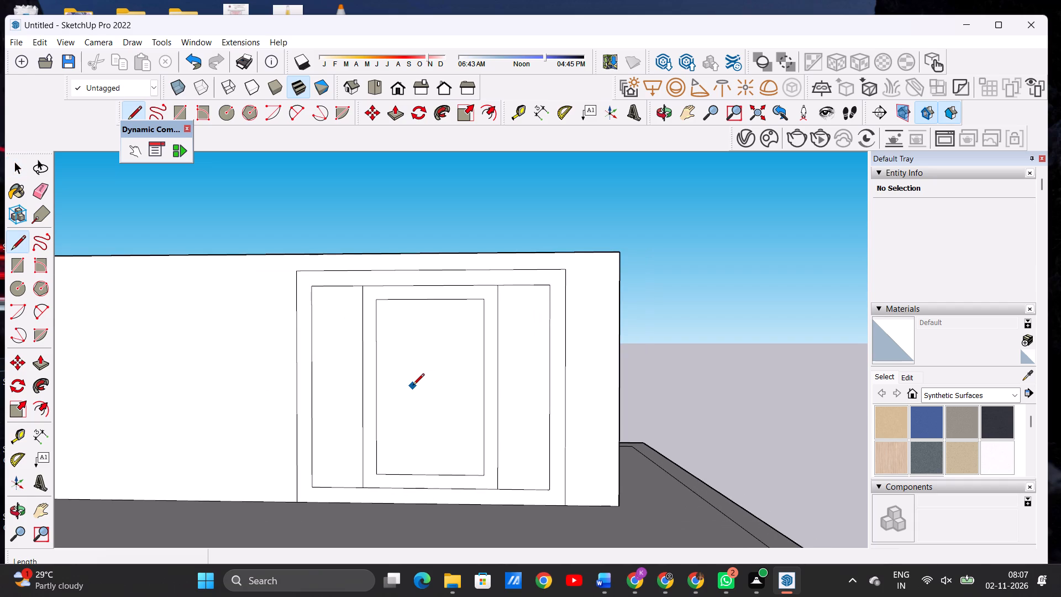
scroll(448, 353, "up", 4)
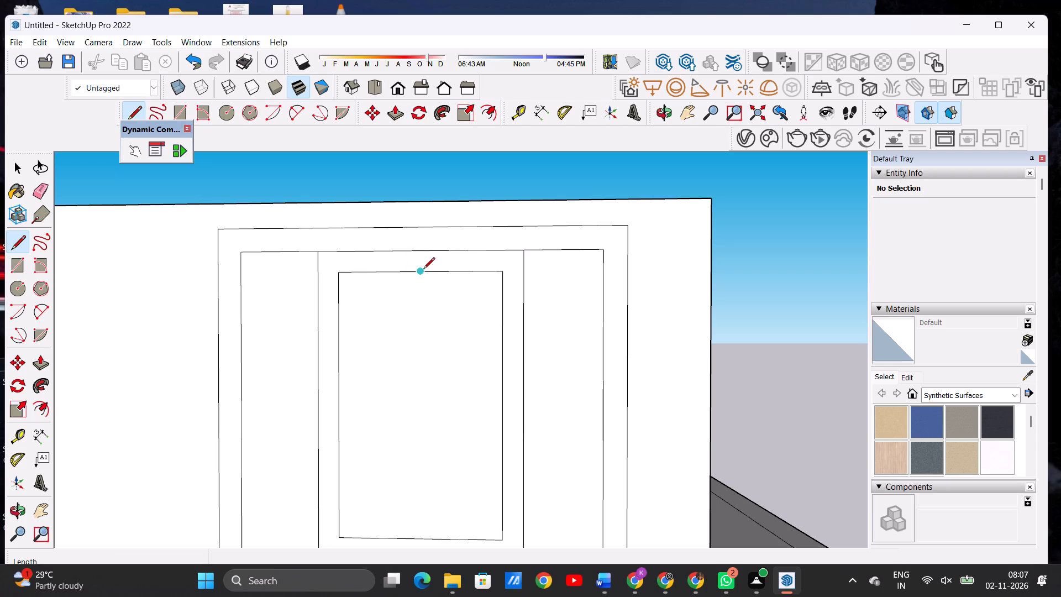
left_click(412, 269)
scroll(413, 301, "down", 4)
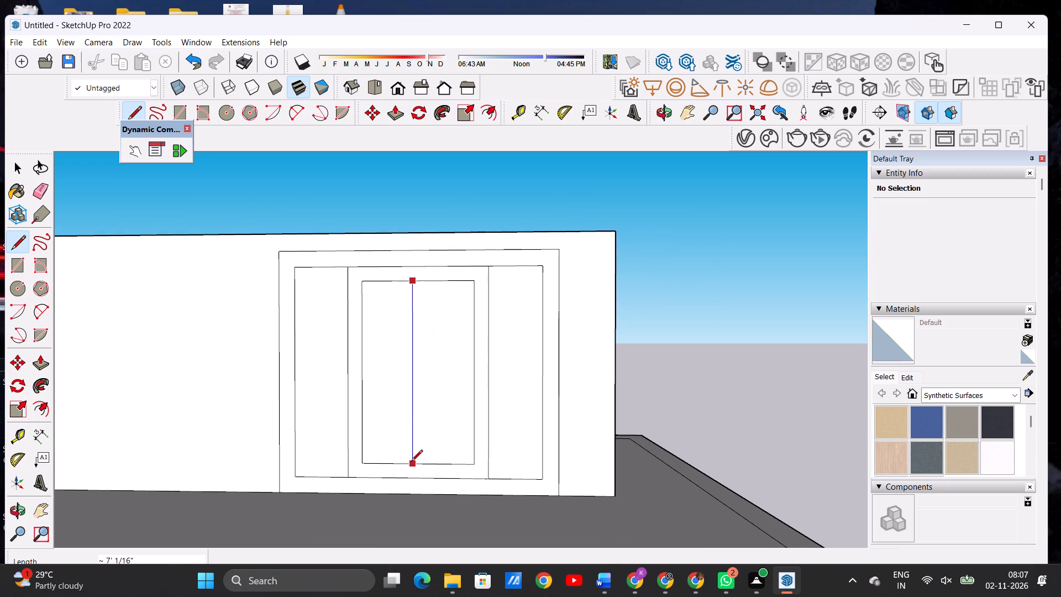
left_click(412, 463)
scroll(421, 292, "up", 6)
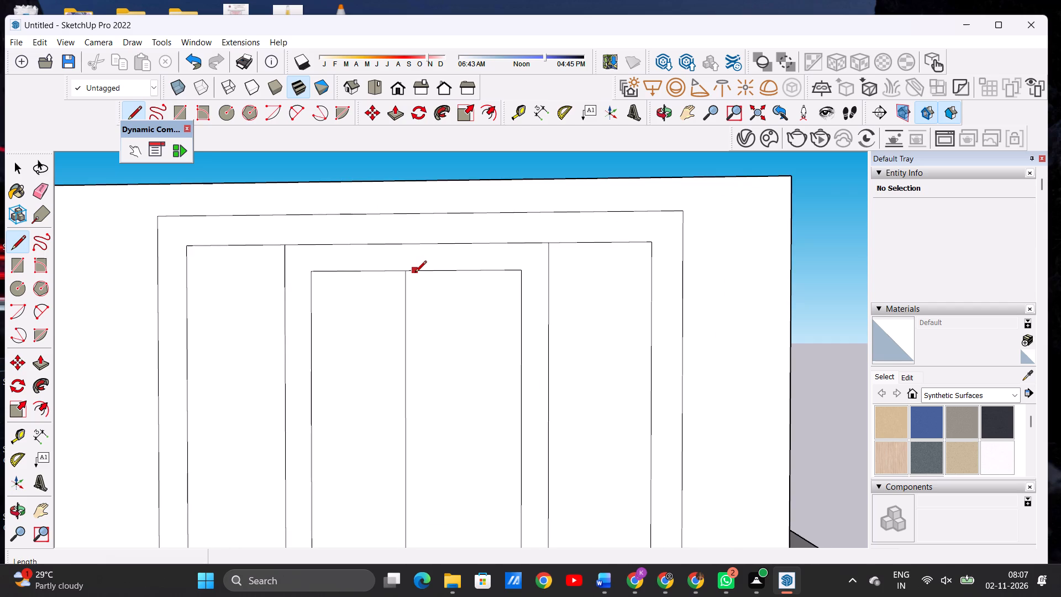
left_click(414, 271)
scroll(418, 298, "down", 12)
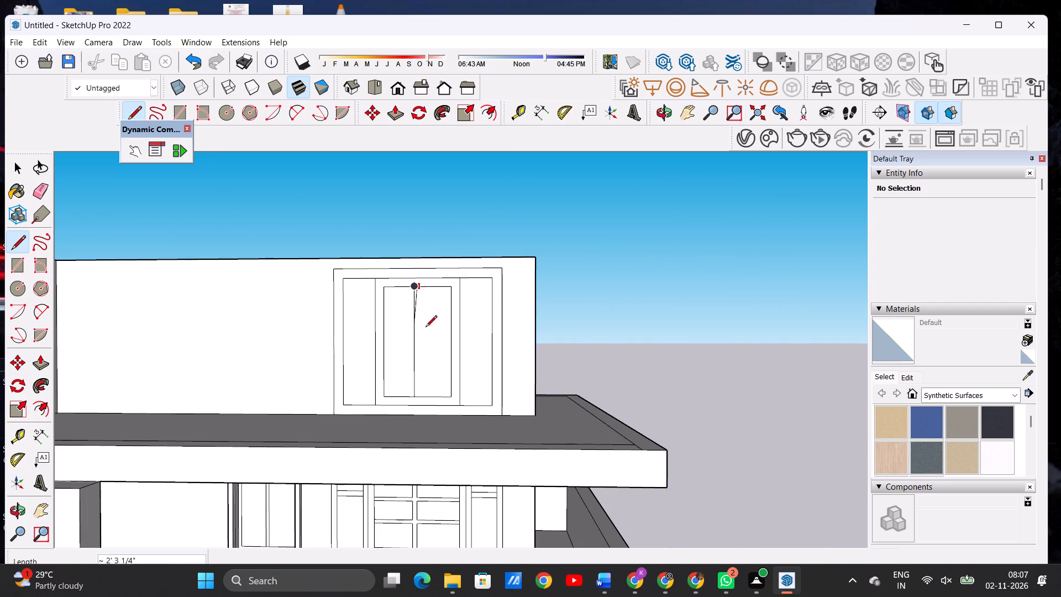
scroll(422, 389, "up", 7)
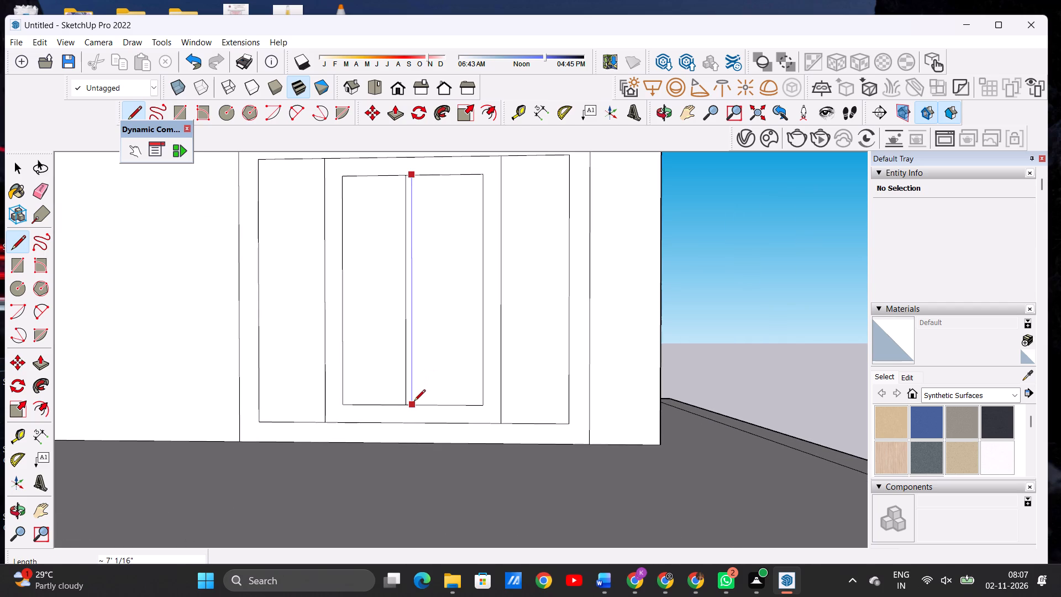
left_click(414, 402)
Draw two closely spaced horizontal lines about 4' 3 3/4" long across the upper part of the inner door panel, forming the top rail.
scroll(414, 397, "down", 5)
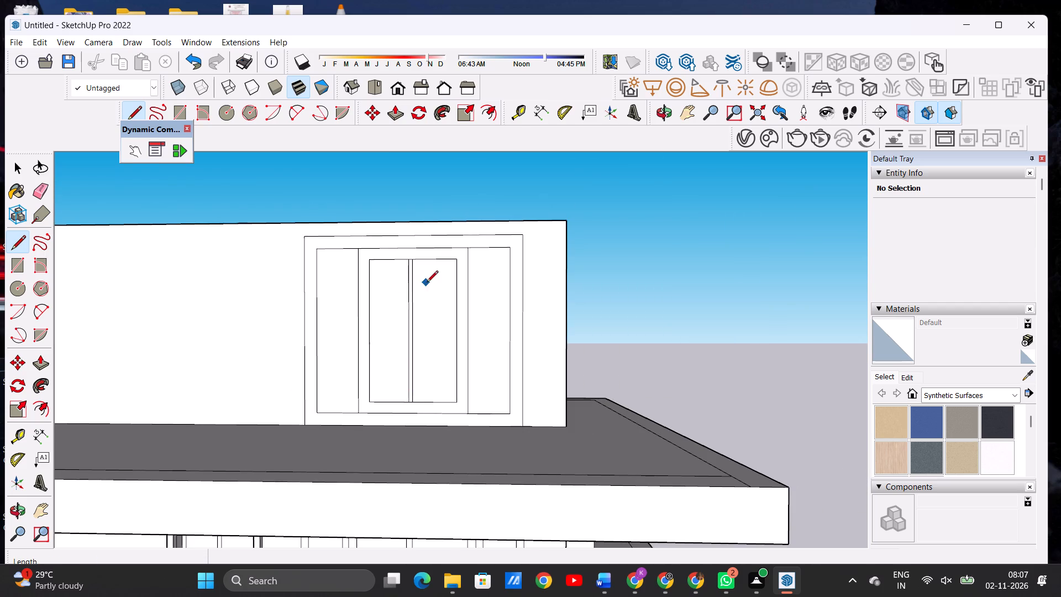
scroll(427, 294, "up", 5)
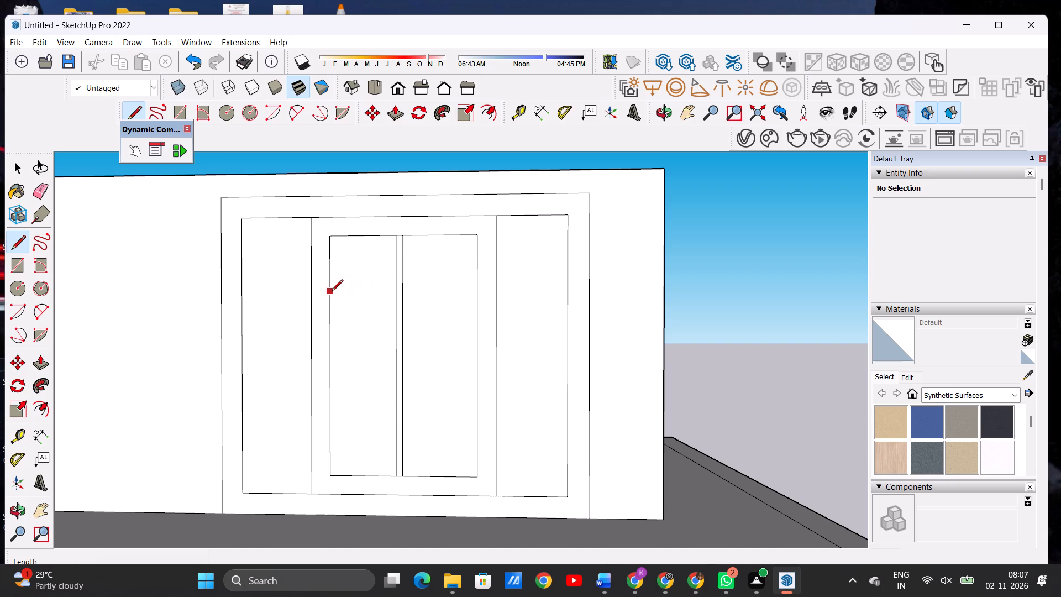
left_click(333, 297)
left_click(475, 299)
scroll(474, 308, "up", 5)
scroll(246, 301, "up", 3)
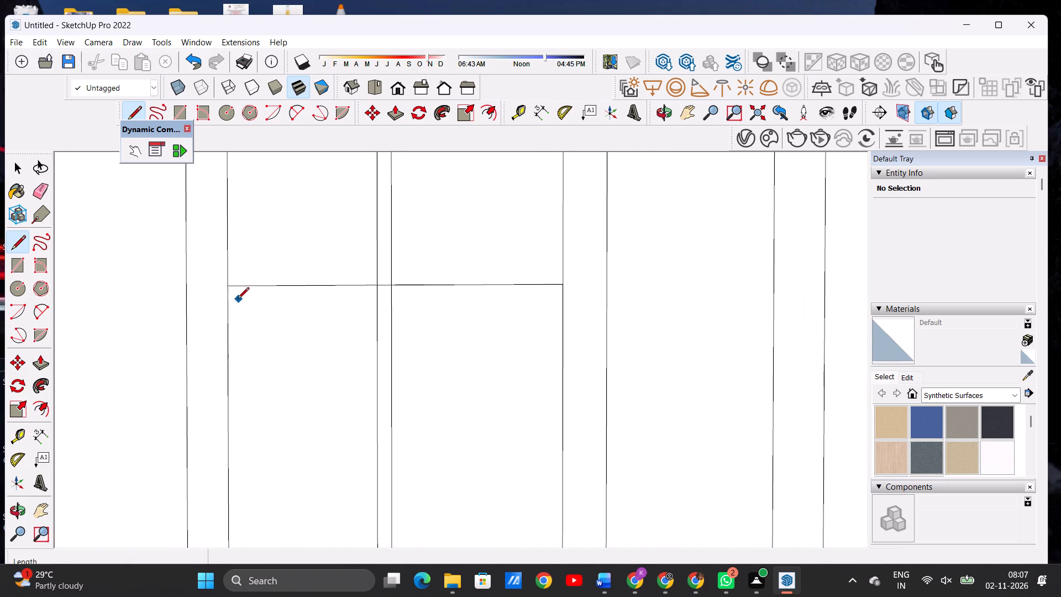
left_click(230, 295)
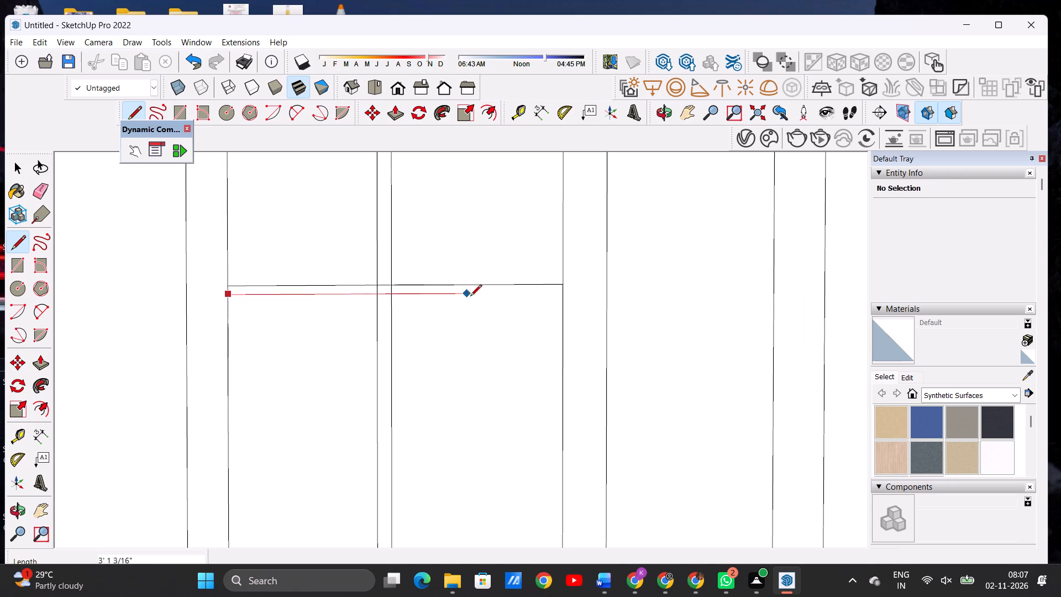
left_click(561, 294)
scroll(310, 336, "down", 14)
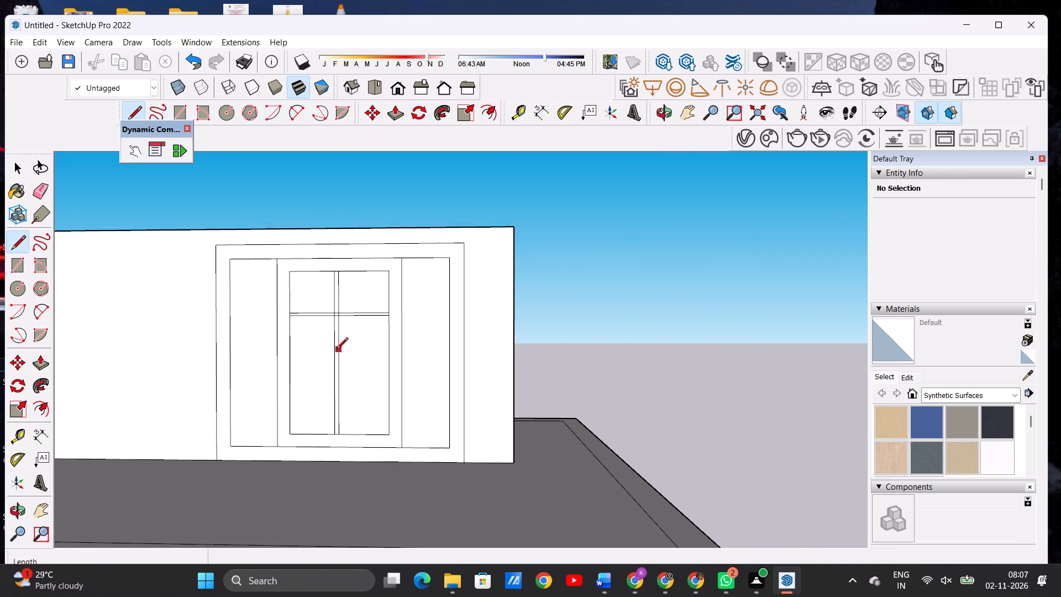
Draw two closely spaced horizontal lines about 4' 3 3/4" long across the middle of the inner door panel, forming the middle rail.
scroll(336, 364, "up", 7)
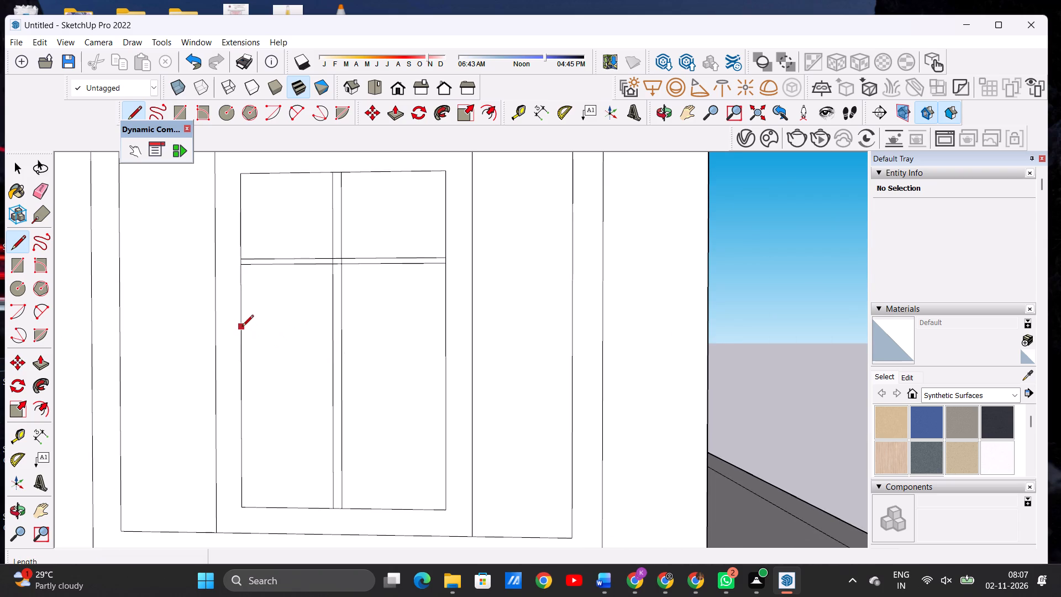
left_click(242, 333)
left_click(447, 333)
scroll(438, 341, "up", 2)
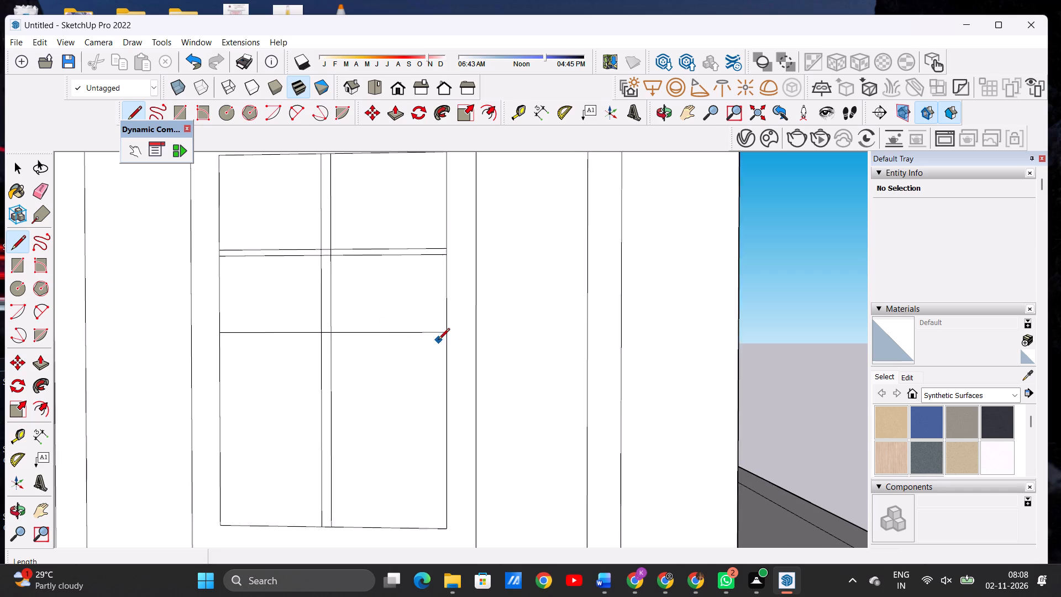
left_click(199, 341)
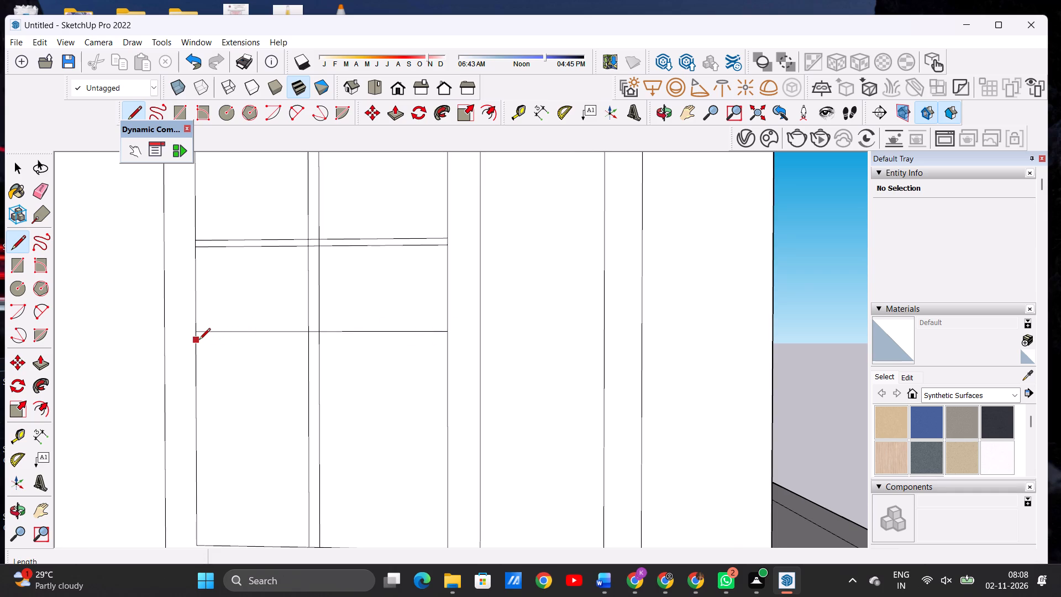
left_click(445, 343)
scroll(445, 343, "up", 1)
Draw two closely spaced horizontal lines about 4' 3 3/4" long across the lower part of the inner door panel, forming the bottom rail.
scroll(415, 345, "down", 6)
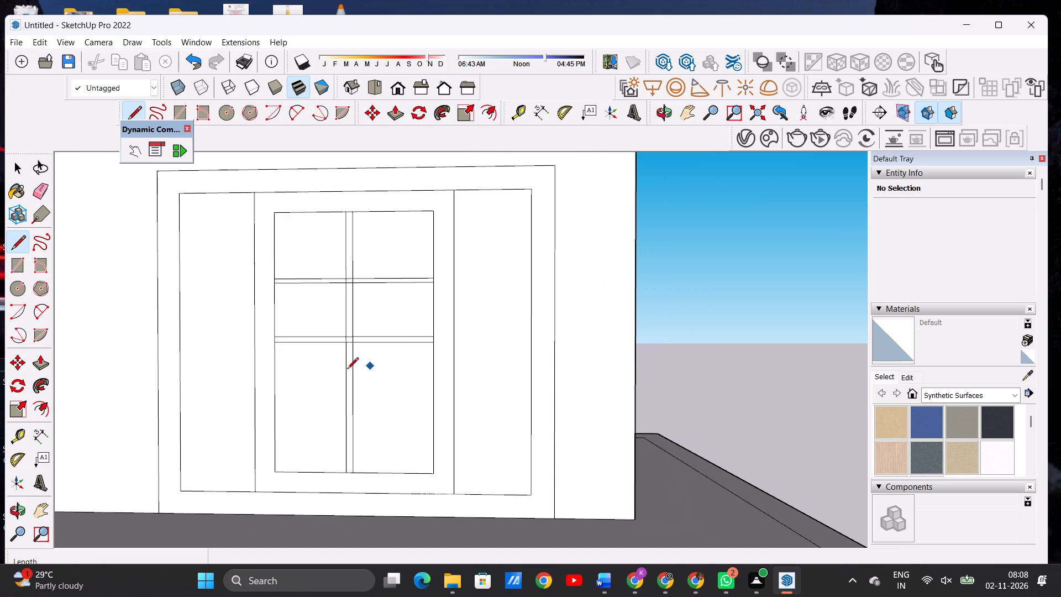
left_click(275, 399)
left_click(435, 398)
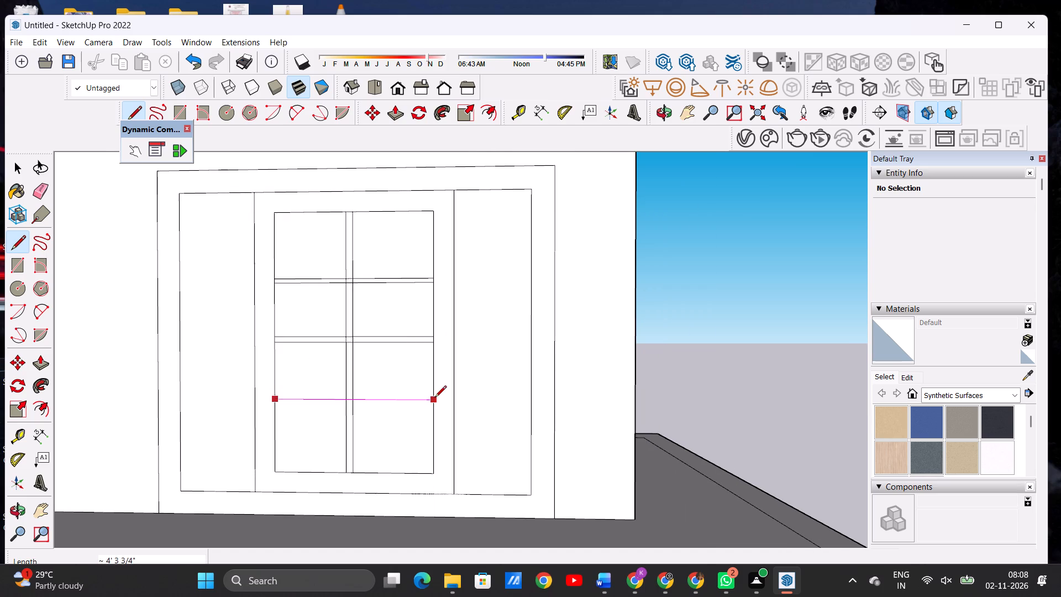
scroll(419, 416, "up", 4)
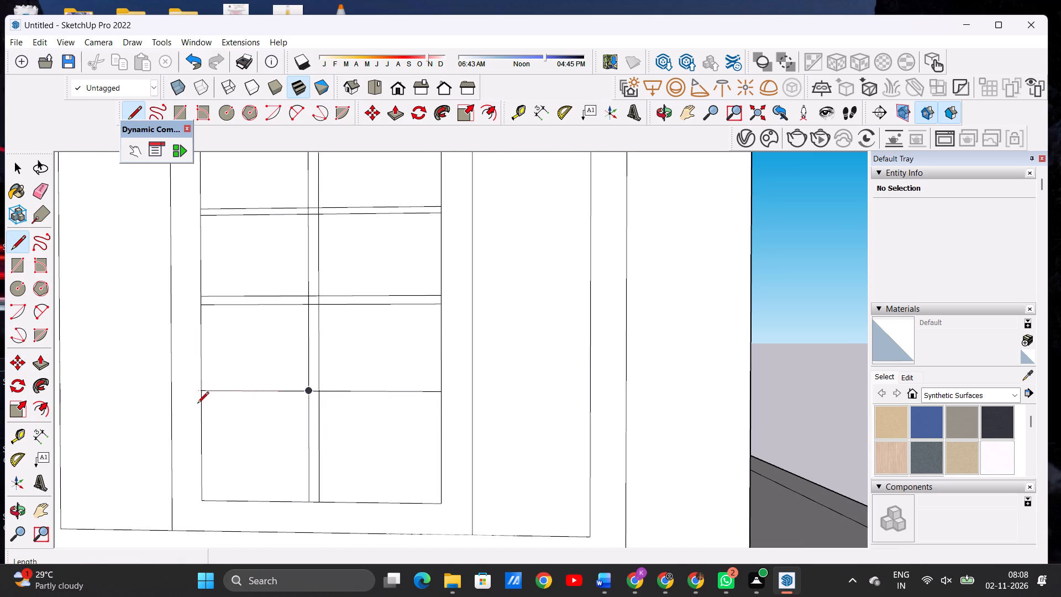
left_click(201, 400)
left_click(438, 401)
key("space")
Erase the four short overlapping edges where the central mullion crosses the top rail of the upper door.
type("E")
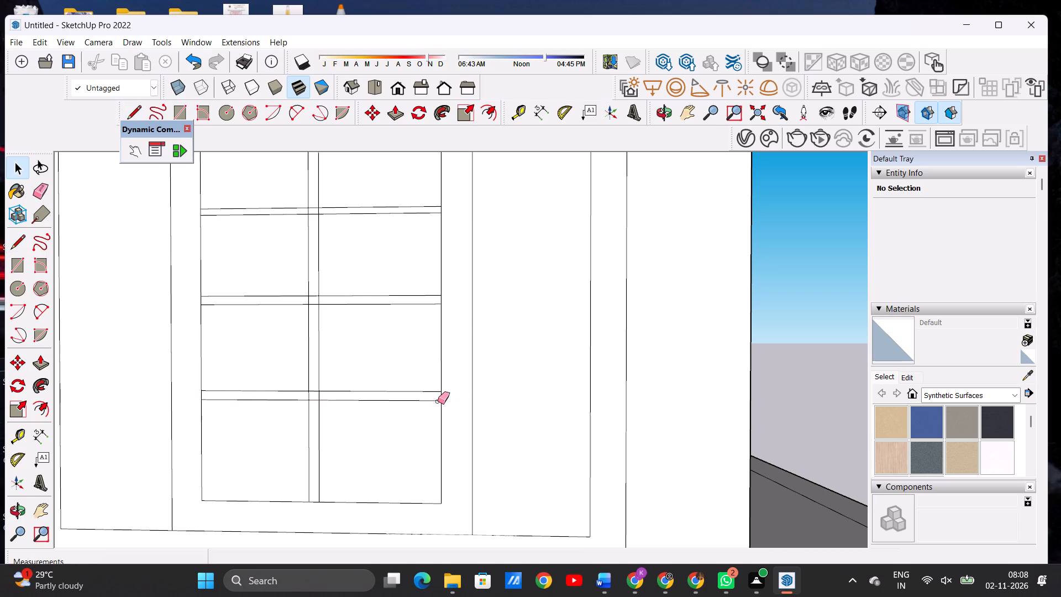
scroll(210, 407, "down", 7)
scroll(271, 297, "up", 4)
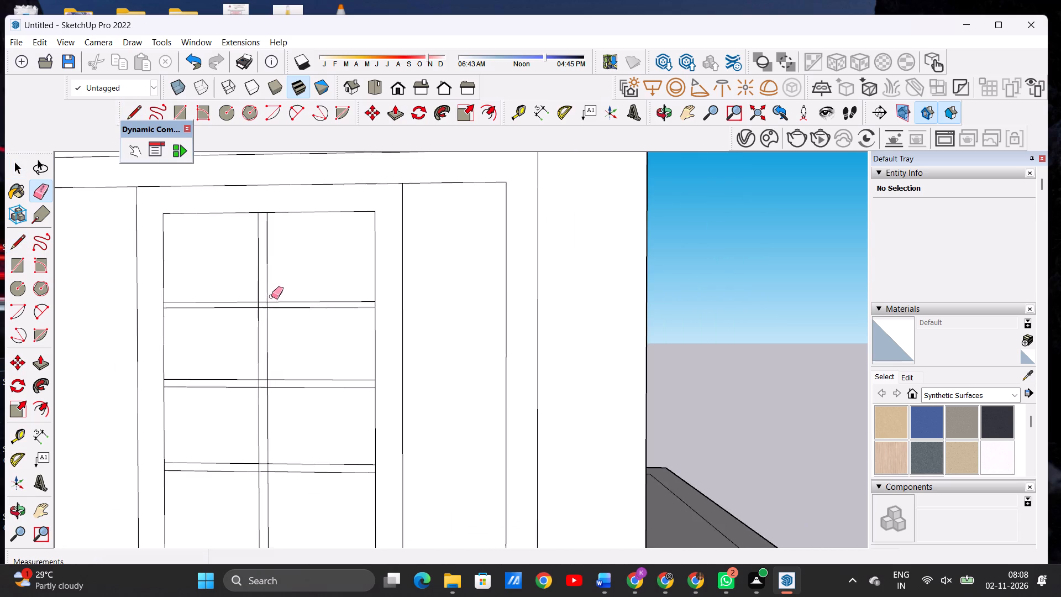
scroll(271, 296, "up", 5)
scroll(260, 319, "down", 1)
scroll(260, 319, "up", 3)
scroll(261, 305, "down", 1)
scroll(261, 305, "up", 11)
left_click_drag(267, 259, 277, 290)
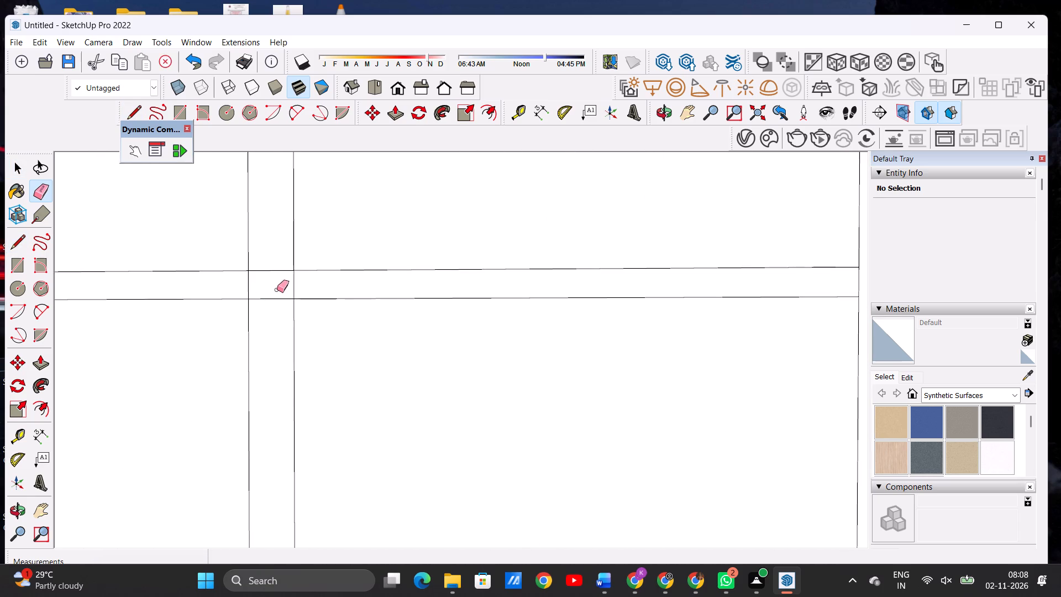
left_click_drag(277, 290, 280, 310)
left_click_drag(244, 287, 258, 284)
left_click(298, 282)
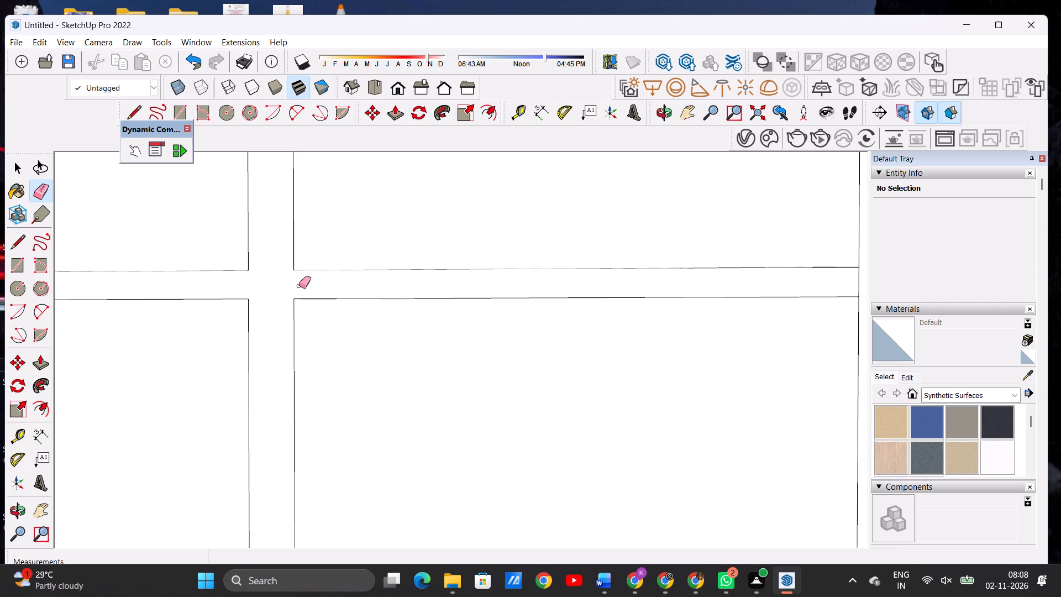
Erase the four short overlapping edges where the central mullion crosses the middle rail of the upper door.
scroll(302, 295, "down", 12)
scroll(288, 433, "up", 9)
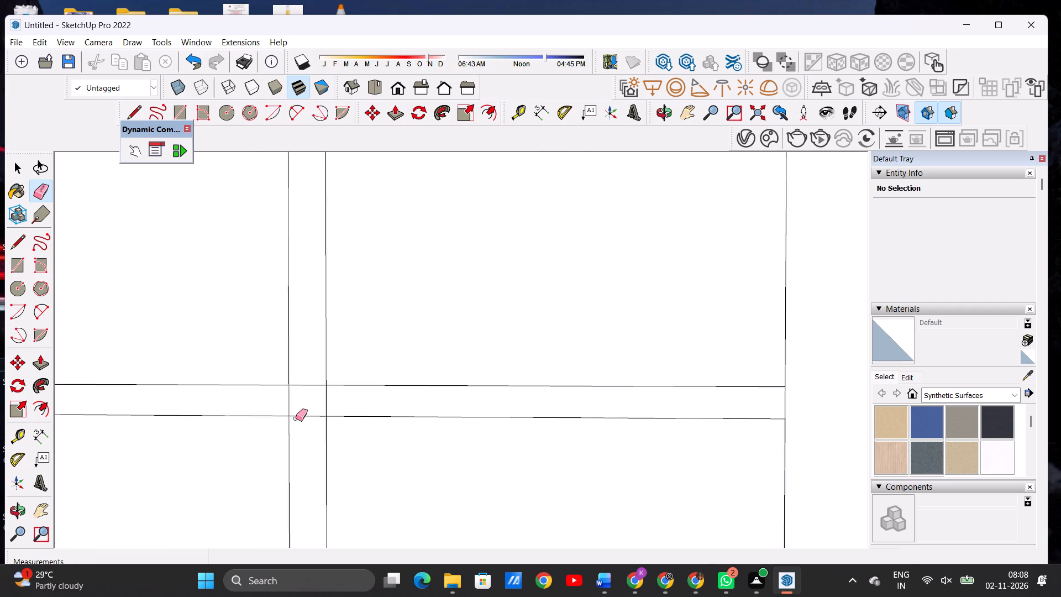
scroll(296, 418, "up", 8)
scroll(313, 407, "down", 1)
scroll(313, 407, "up", 5)
left_click_drag(315, 308, 323, 352)
left_click_drag(319, 386, 321, 427)
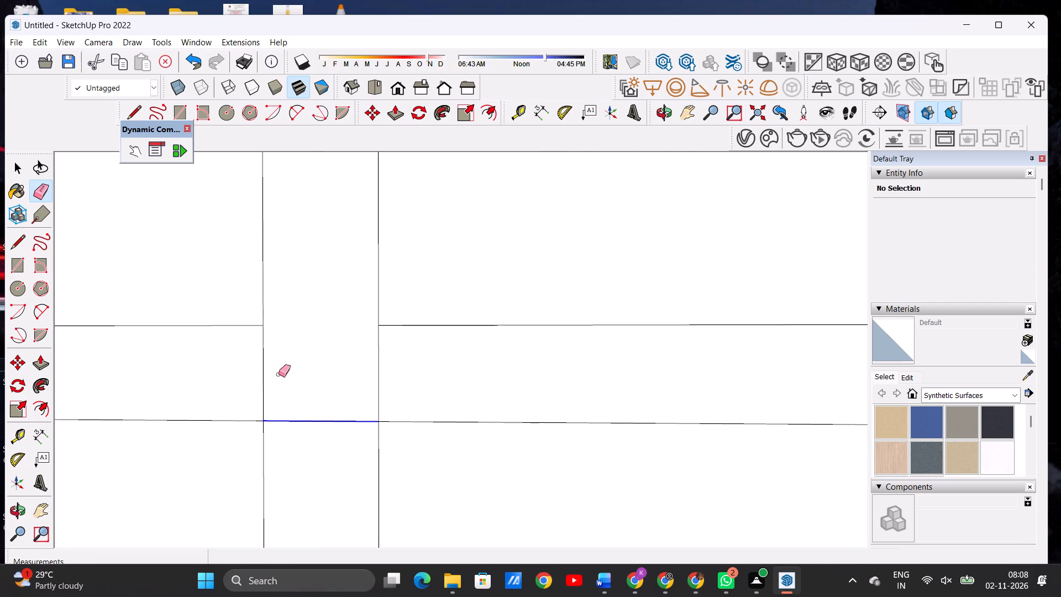
left_click_drag(279, 374, 235, 378)
left_click_drag(317, 362, 265, 371)
left_click_drag(263, 372, 239, 378)
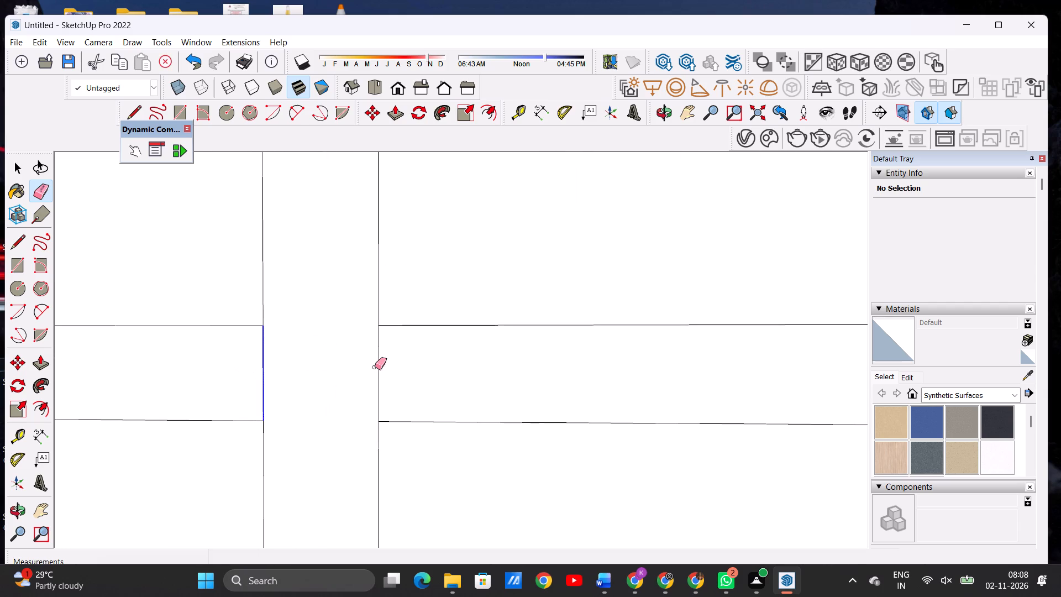
left_click_drag(390, 367, 370, 374)
Erase the four short overlapping edges where the central mullion crosses the bottom rail of the upper door.
scroll(367, 327, "down", 20)
scroll(367, 327, "down", 7)
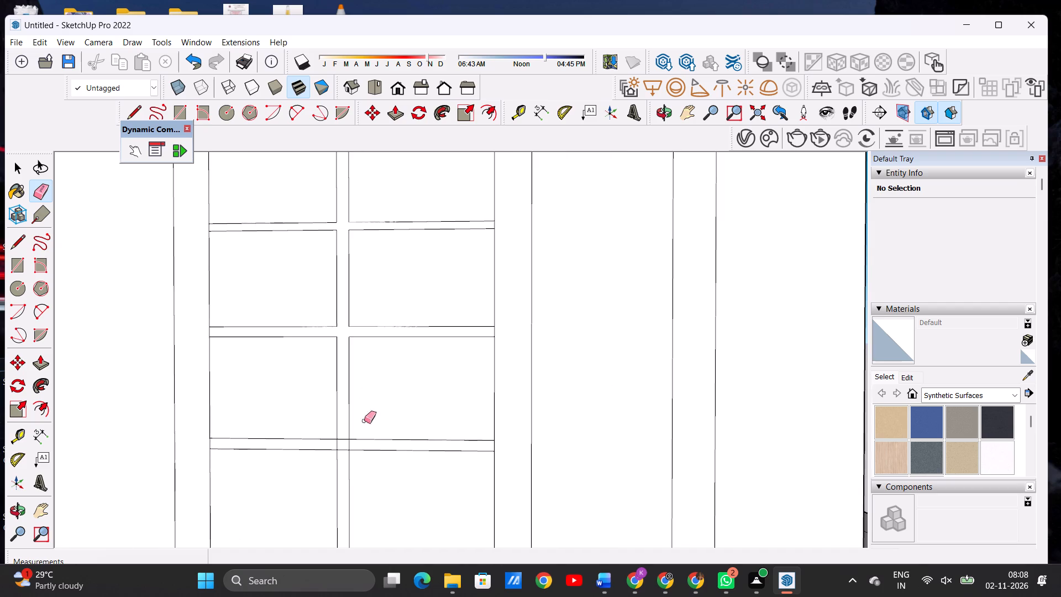
scroll(344, 463, "up", 19)
scroll(338, 430, "down", 1)
scroll(338, 430, "up", 6)
left_click_drag(349, 314, 355, 353)
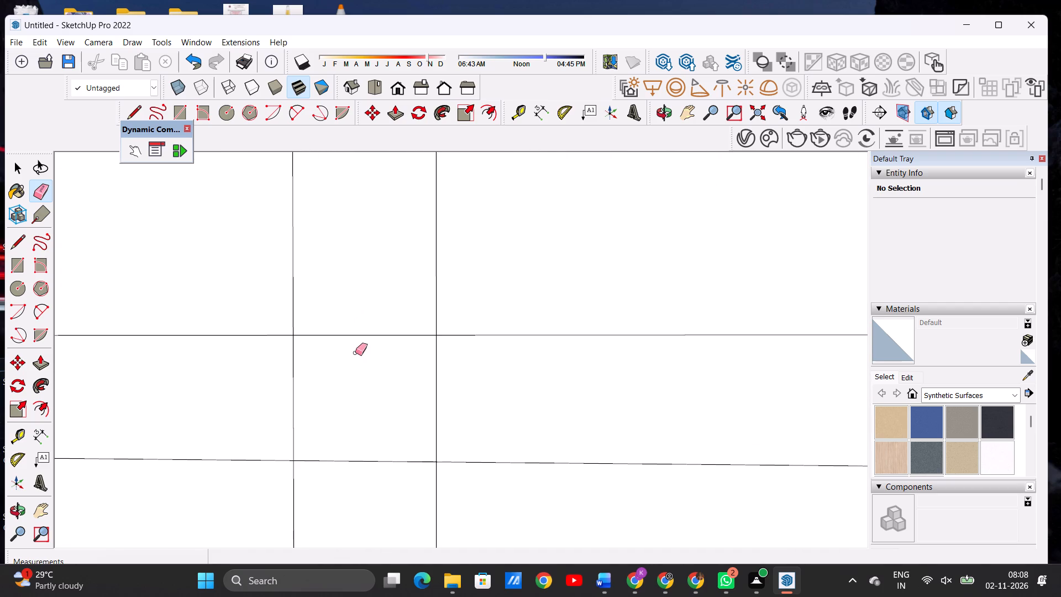
left_click_drag(355, 353, 355, 357)
left_click_drag(356, 434, 365, 474)
left_click_drag(317, 395, 274, 401)
left_click_drag(489, 372, 428, 383)
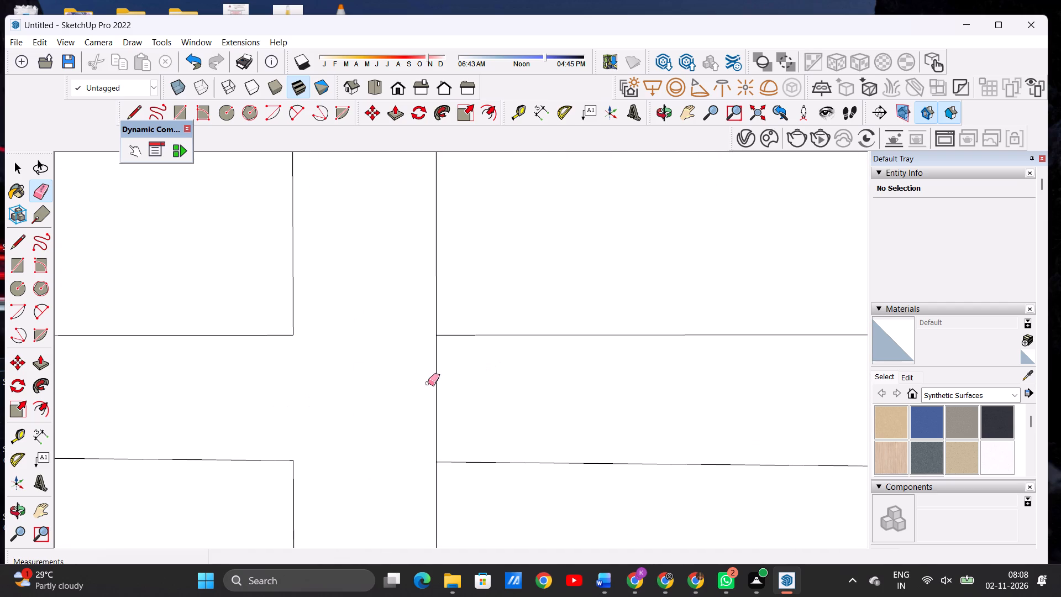
left_click_drag(428, 383, 425, 383)
scroll(375, 358, "down", 20)
scroll(375, 358, "down", 2)
scroll(388, 352, "up", 1)
scroll(388, 352, "down", 8)
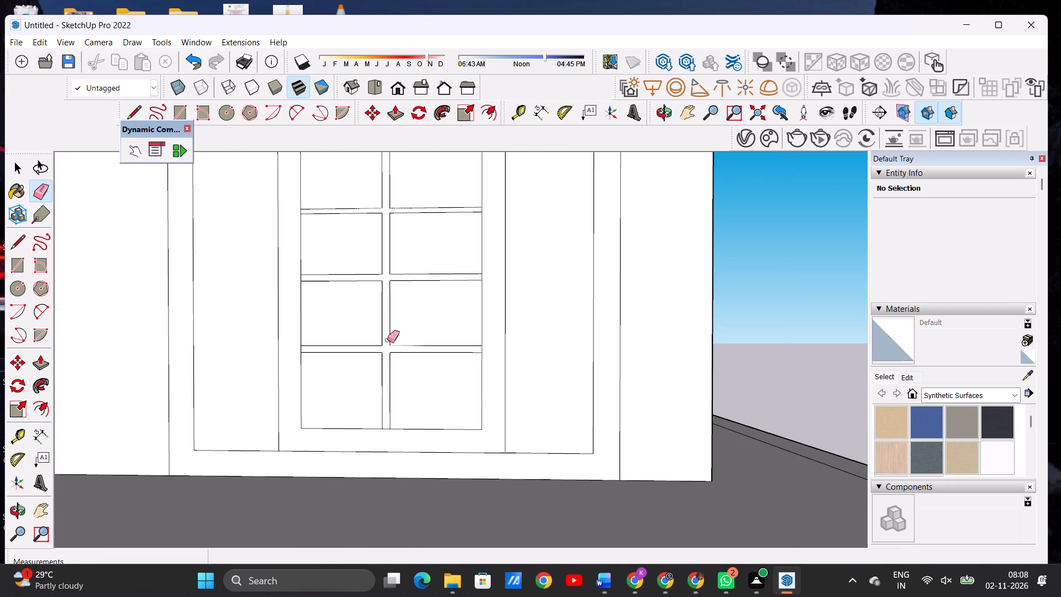
scroll(387, 340, "down", 11)
scroll(391, 289, "up", 6)
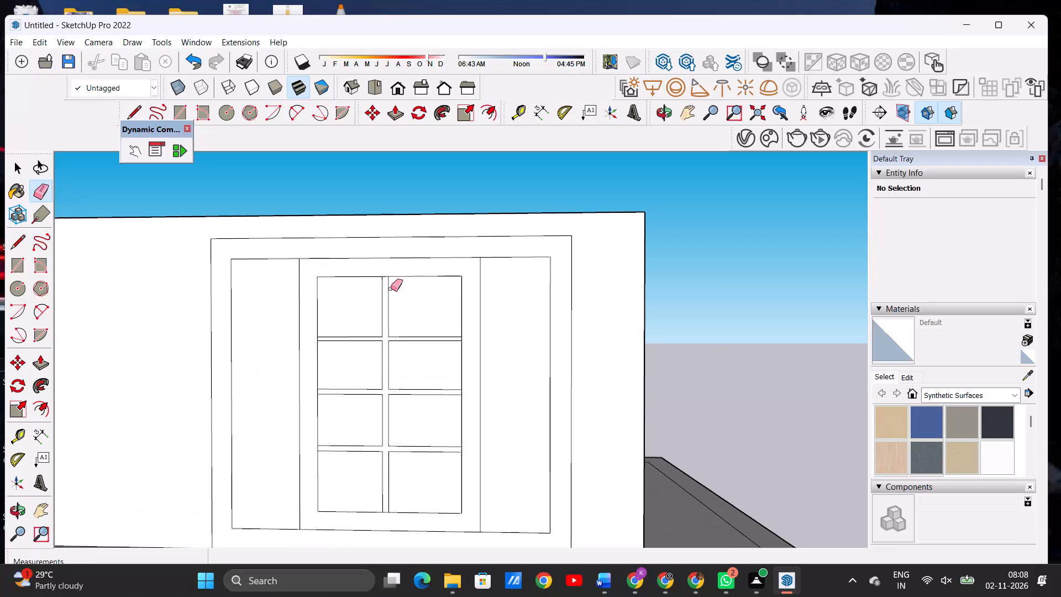
key("space")
Examine the whole house from the front, side and above, checking the upper door, balcony slab and ground-floor front wall.
scroll(448, 271, "down", 10)
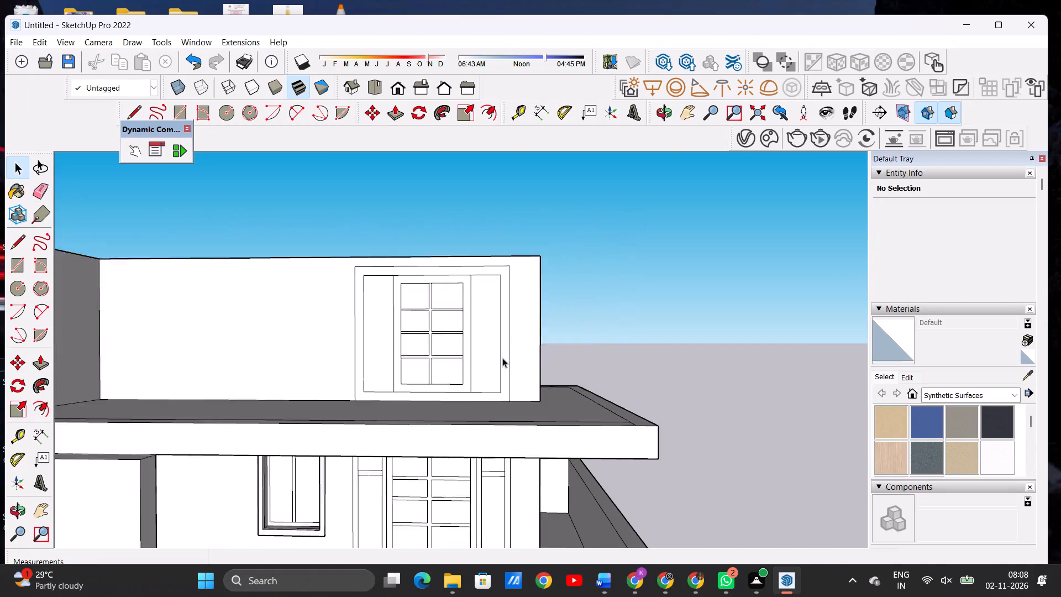
scroll(502, 358, "down", 5)
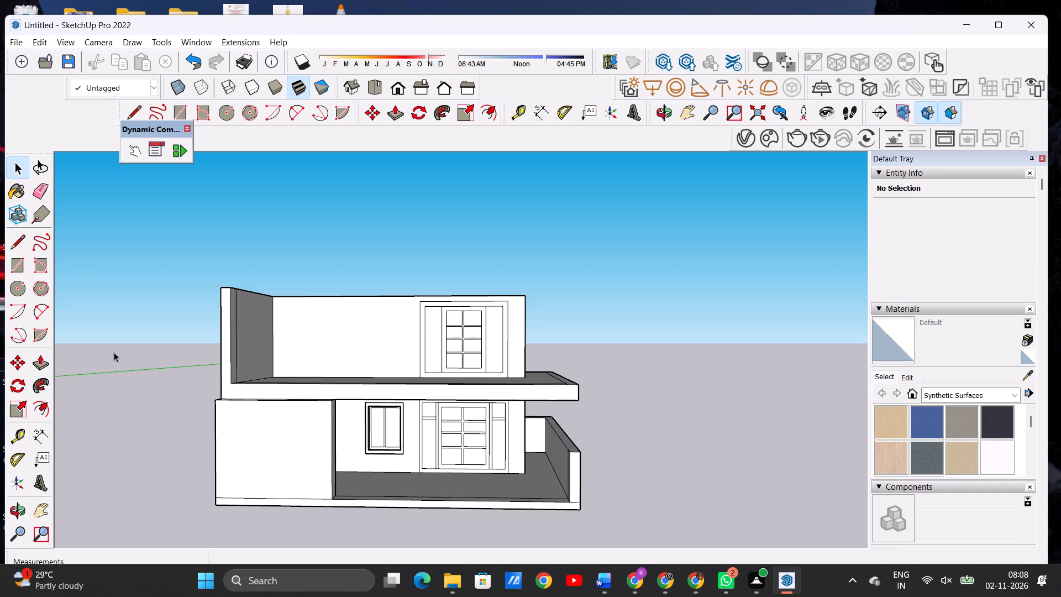
scroll(388, 360, "up", 3)
middle_click(386, 344)
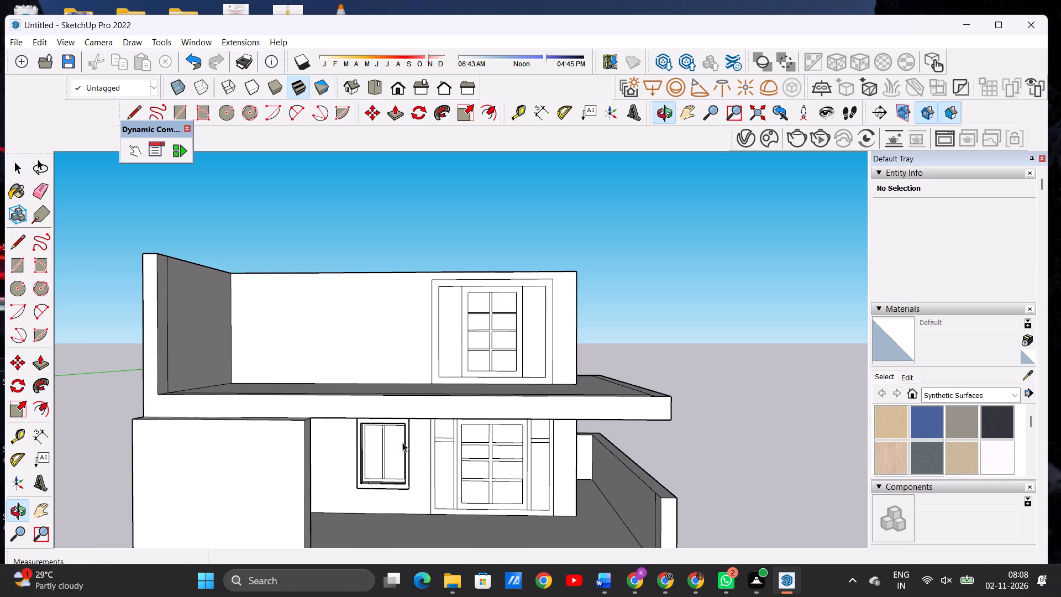
middle_click_drag(403, 387, 408, 462)
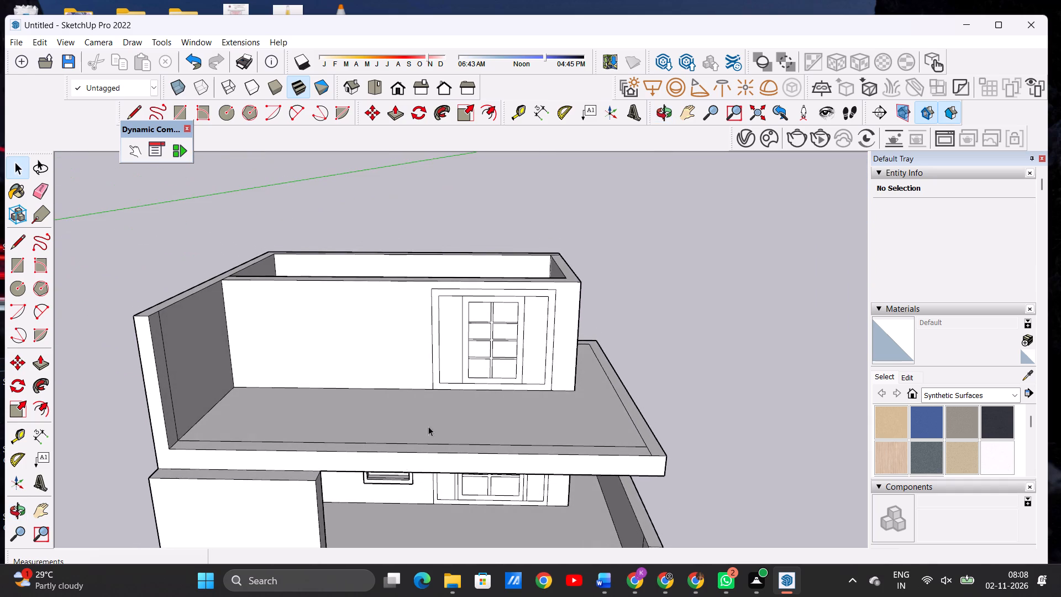
scroll(437, 414, "down", 6)
scroll(386, 442, "up", 7)
middle_click_drag(395, 430, 130, 453)
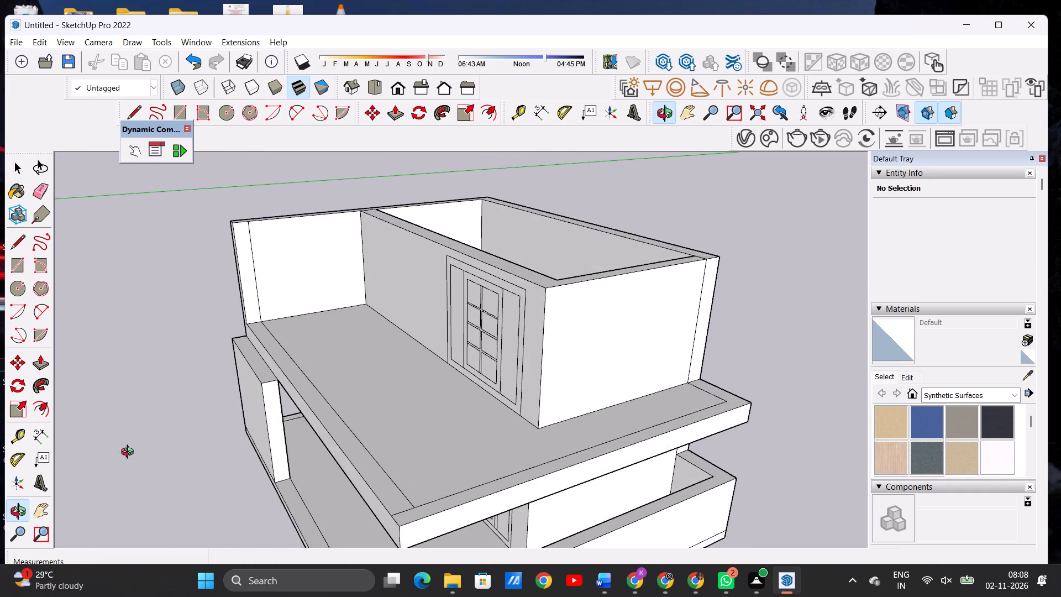
middle_click_drag(130, 453, 413, 444)
middle_click(413, 444)
scroll(385, 456, "up", 1)
scroll(310, 446, "down", 7)
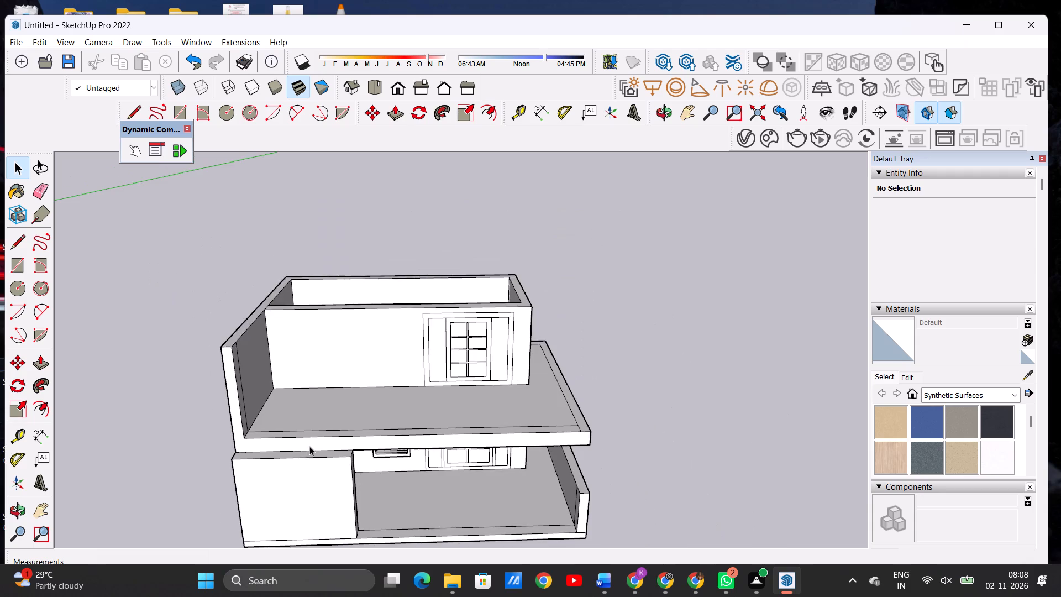
scroll(314, 438, "down", 8)
middle_click_drag(334, 469, 234, 487)
scroll(309, 399, "up", 4)
scroll(301, 410, "down", 1)
scroll(301, 410, "up", 3)
scroll(301, 425, "down", 2)
scroll(301, 425, "up", 10)
scroll(305, 427, "down", 19)
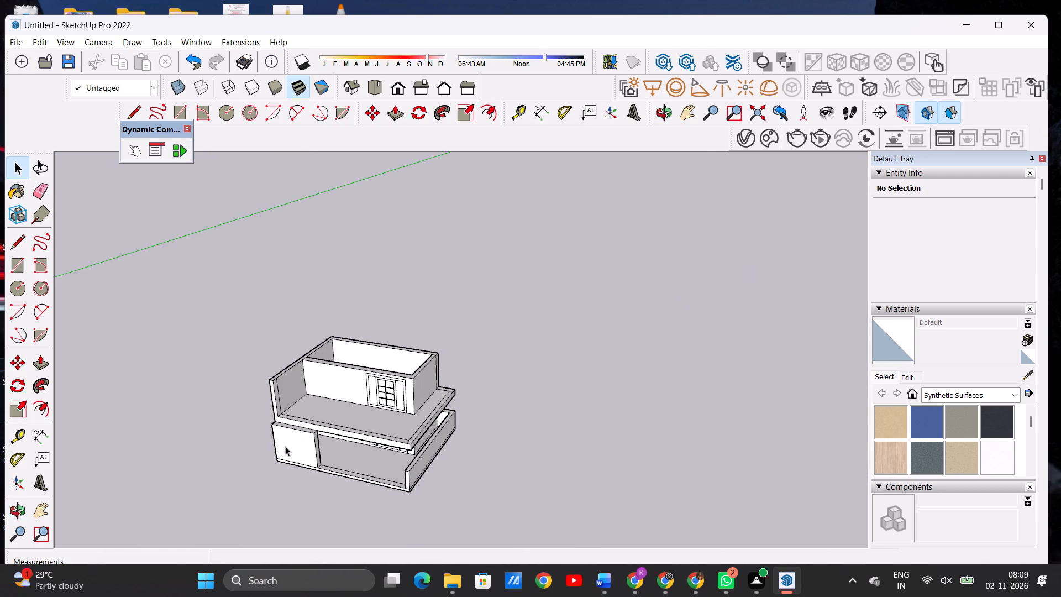
middle_click_drag(330, 424, 336, 420)
middle_click_drag(318, 426, 416, 350)
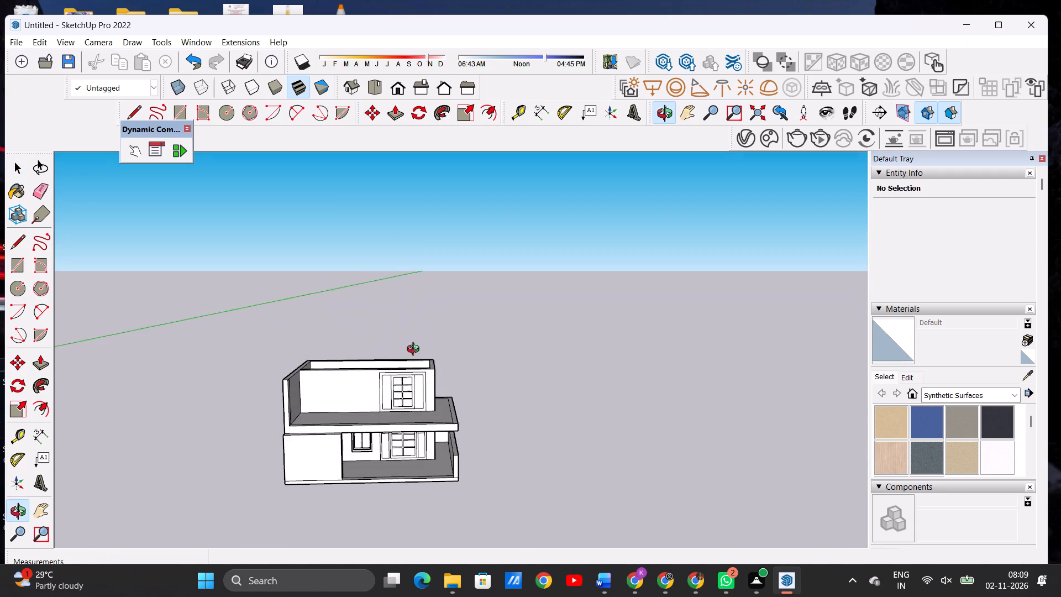
middle_click_drag(416, 350, 409, 333)
scroll(346, 421, "up", 3)
scroll(342, 425, "down", 1)
scroll(342, 425, "up", 4)
middle_click_drag(336, 425, 331, 404)
middle_click_drag(330, 408, 323, 420)
scroll(460, 446, "down", 4)
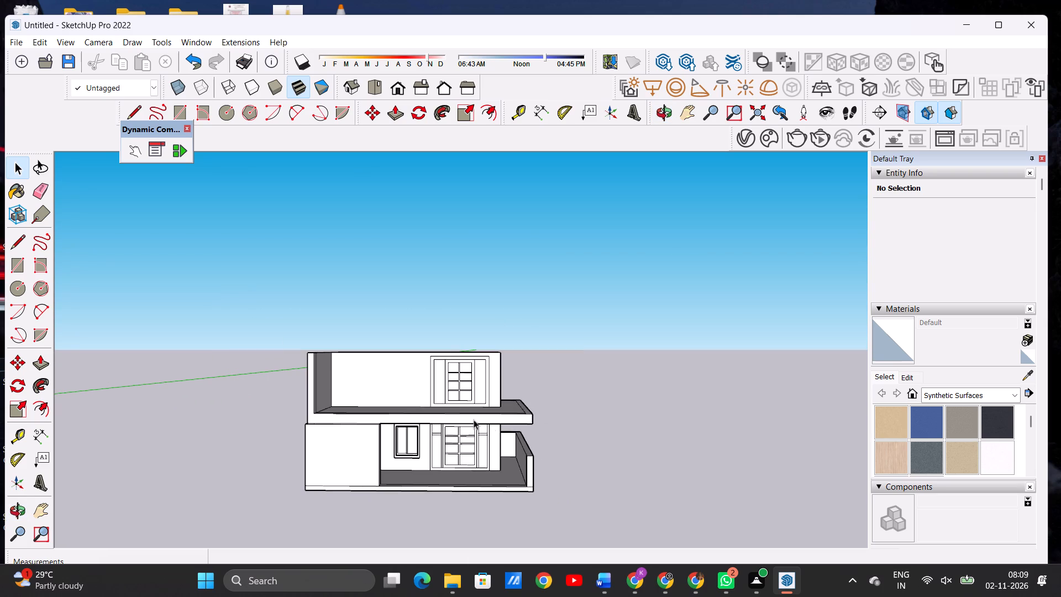
middle_click_drag(359, 434, 293, 500)
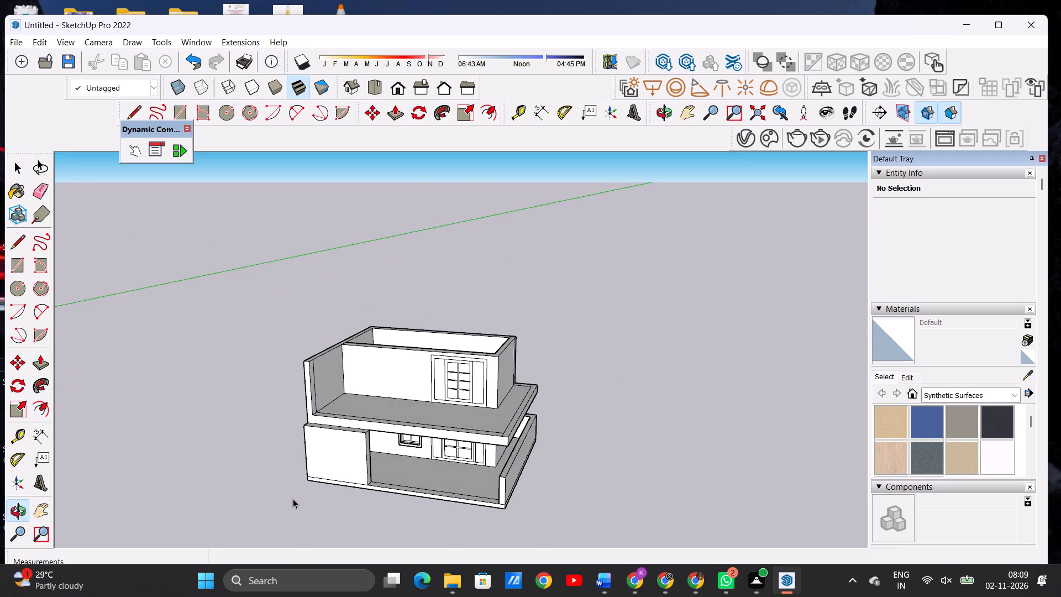
Push/Pull the top face of the ground-floor front wall up about 11' 7" to the top corner of the upper side wall.
key("p")
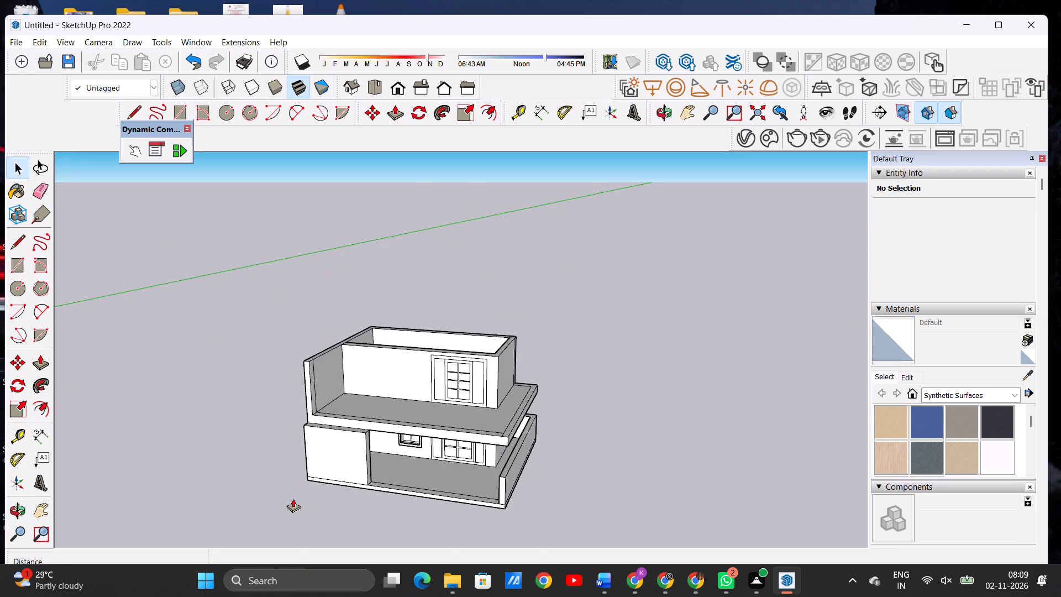
scroll(348, 417, "up", 2)
scroll(348, 417, "down", 1)
scroll(349, 417, "up", 1)
scroll(349, 417, "down", 1)
scroll(349, 418, "up", 2)
middle_click_drag(377, 451, 367, 498)
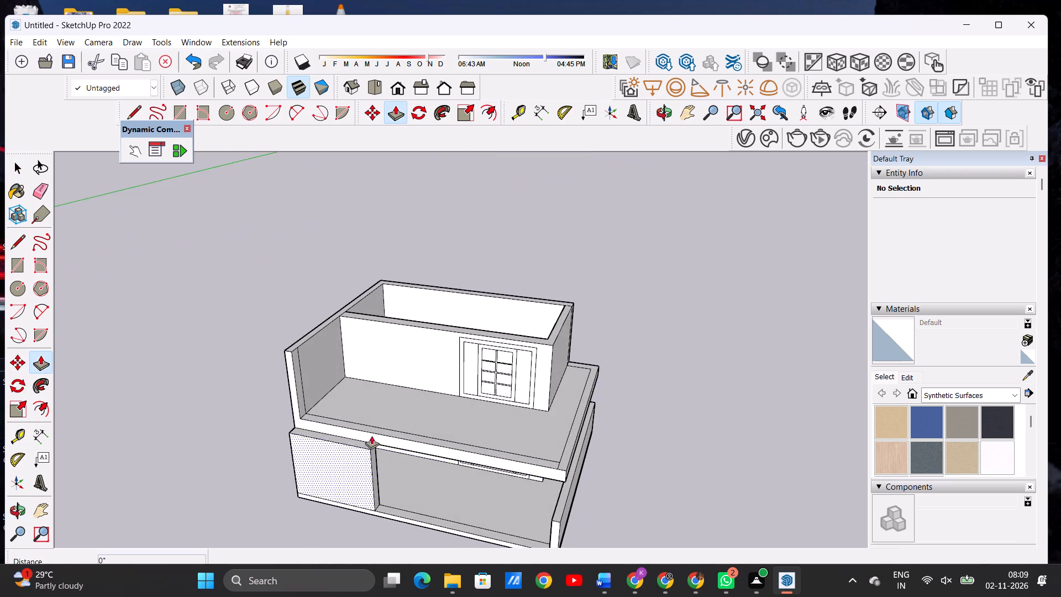
scroll(371, 402, "up", 4)
scroll(371, 402, "down", 1)
scroll(364, 462, "up", 1)
scroll(364, 462, "down", 1)
scroll(364, 462, "up", 1)
scroll(364, 462, "down", 1)
scroll(364, 462, "up", 1)
scroll(364, 462, "down", 1)
scroll(364, 465, "up", 6)
scroll(363, 468, "down", 1)
scroll(363, 468, "up", 9)
scroll(366, 463, "down", 1)
scroll(367, 469, "up", 1)
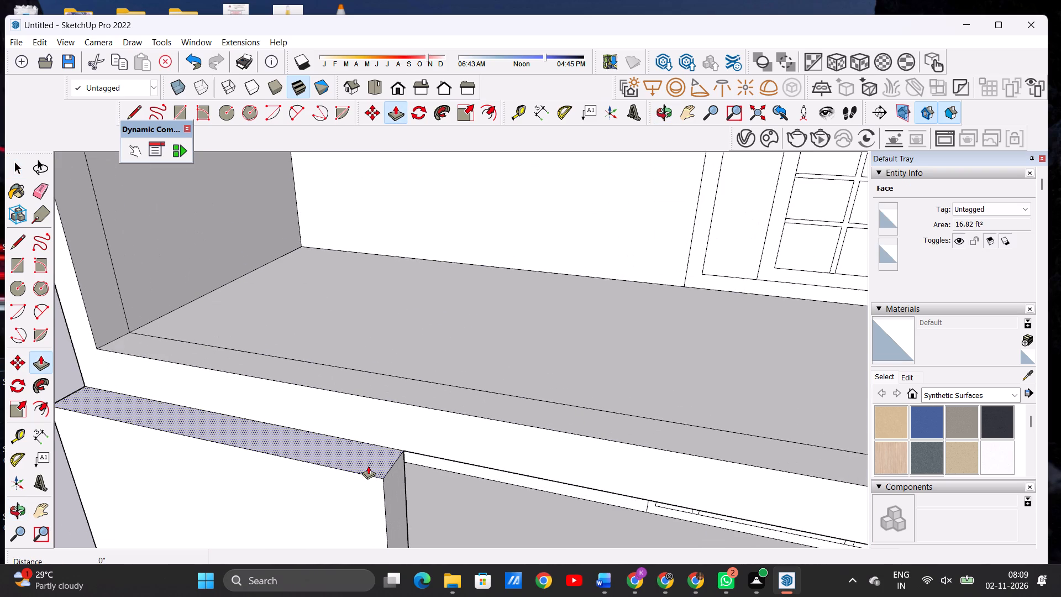
left_click(368, 465)
scroll(393, 403, "down", 20)
scroll(393, 403, "down", 2)
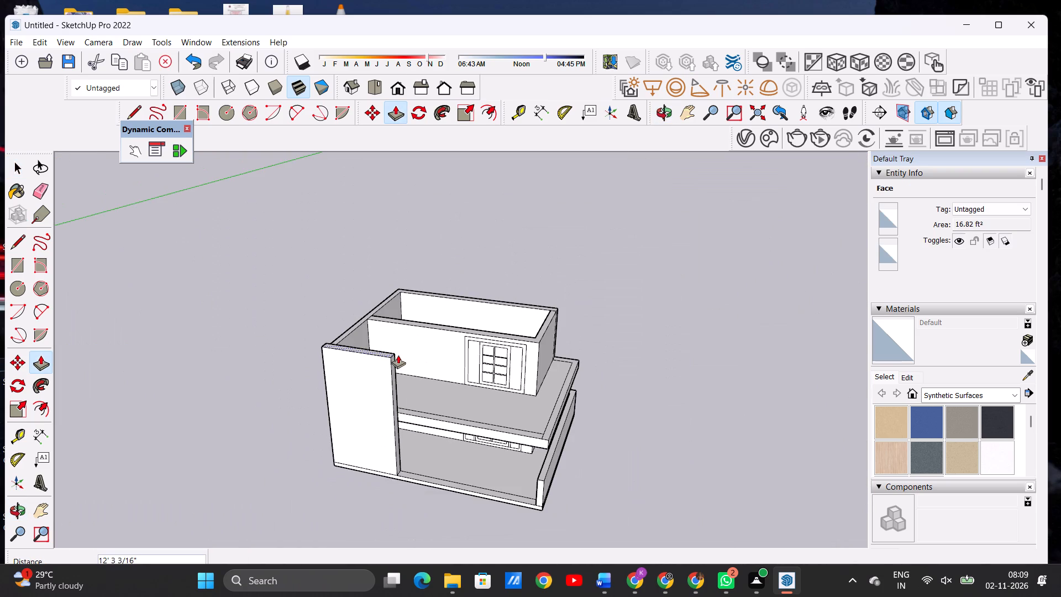
scroll(398, 354, "up", 2)
scroll(398, 354, "down", 1)
scroll(398, 354, "up", 2)
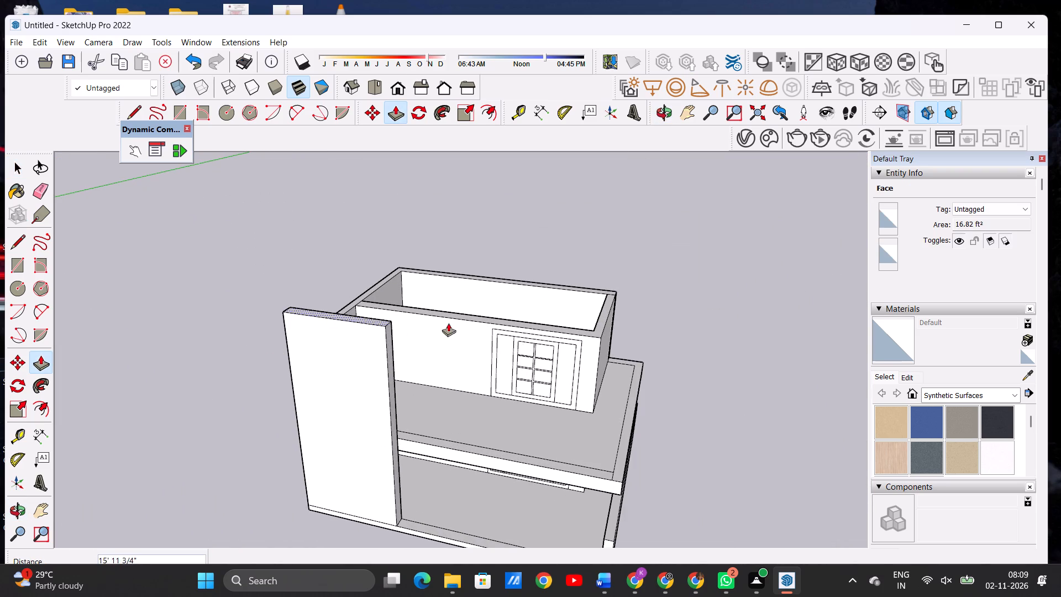
middle_click_drag(306, 371, 438, 336)
middle_click(438, 336)
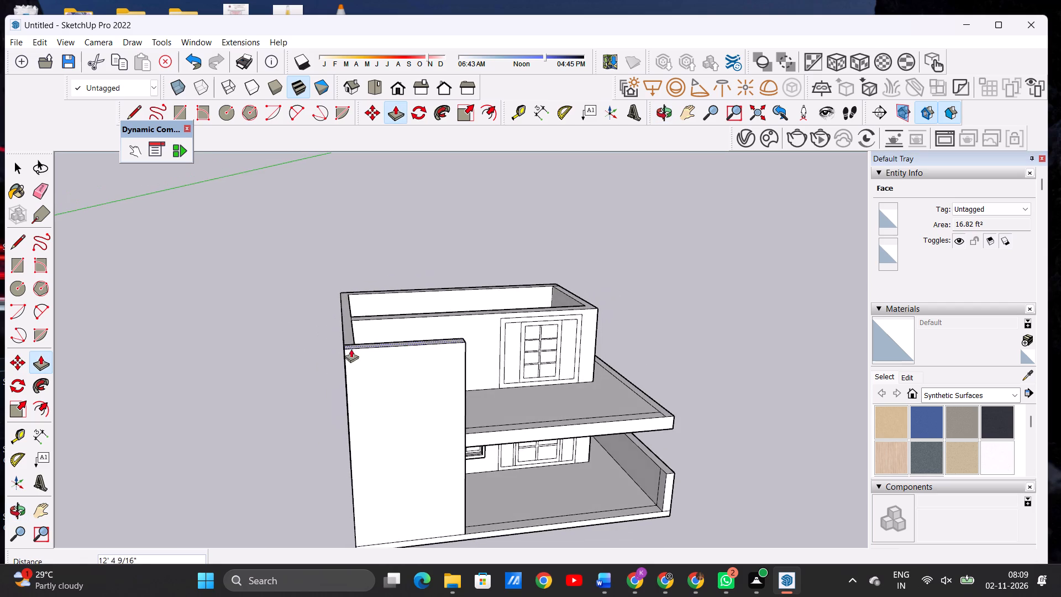
scroll(324, 353, "up", 19)
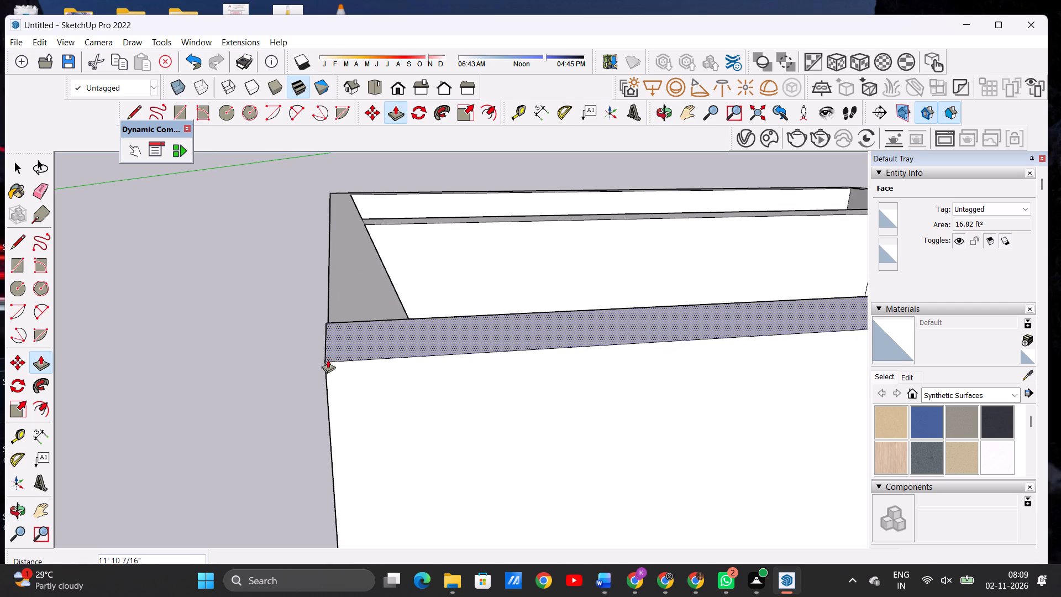
scroll(324, 371, "down", 5)
middle_click_drag(320, 379, 424, 381)
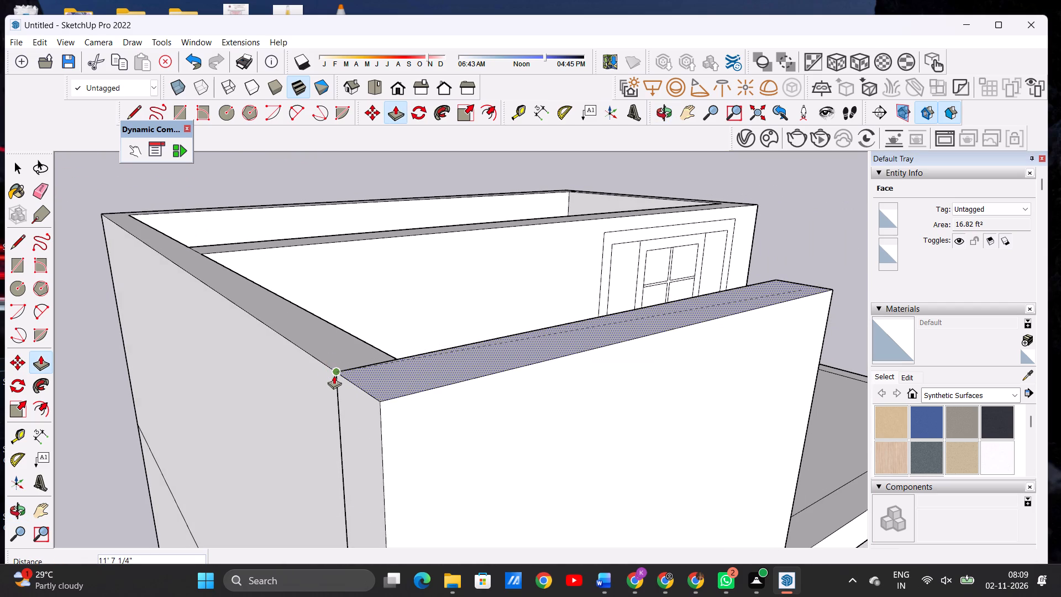
left_click(334, 375)
key("space")
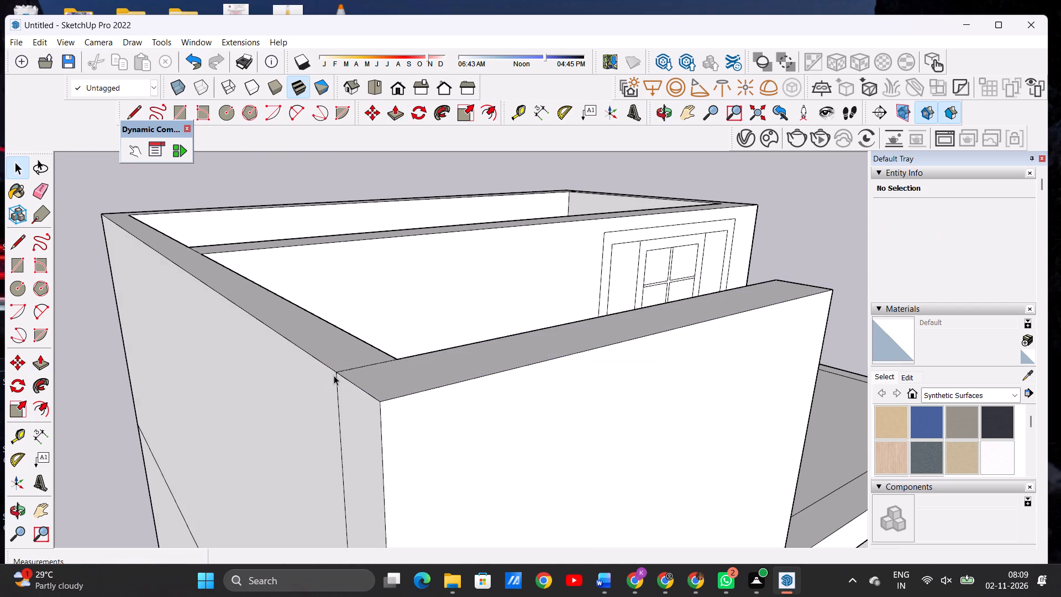
Examine the house from the front and above, checking the raised front wall against the upper wall, balcony slab and openings.
scroll(324, 362, "down", 15)
middle_click_drag(372, 421, 249, 366)
scroll(337, 421, "down", 1)
scroll(339, 423, "up", 1)
scroll(340, 423, "down", 2)
scroll(397, 425, "down", 8)
scroll(437, 387, "up", 5)
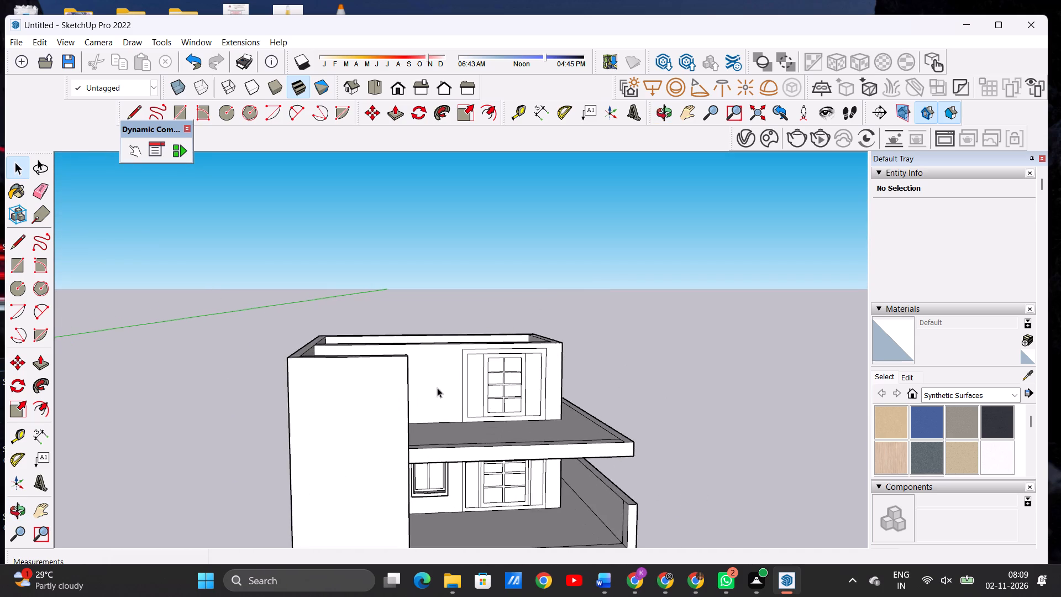
middle_click_drag(438, 396, 416, 370)
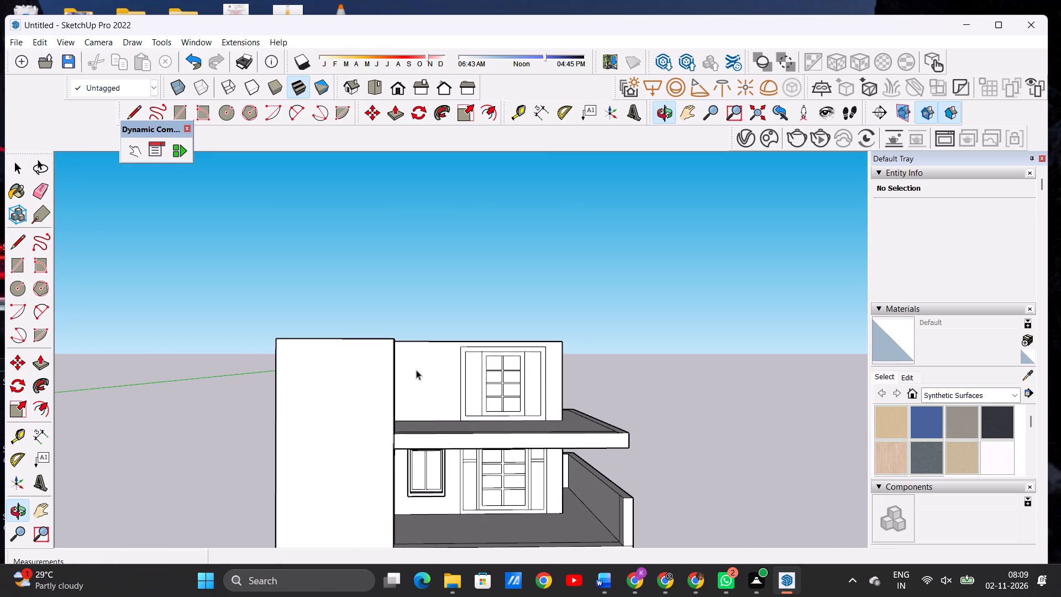
scroll(502, 425, "down", 2)
scroll(449, 495, "up", 6)
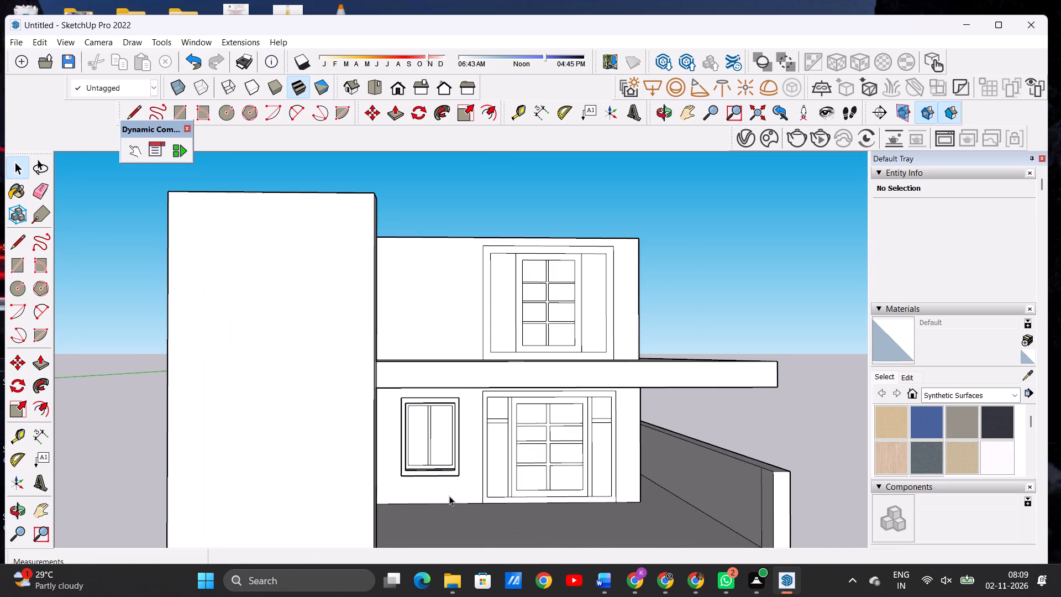
middle_click_drag(476, 370, 484, 402)
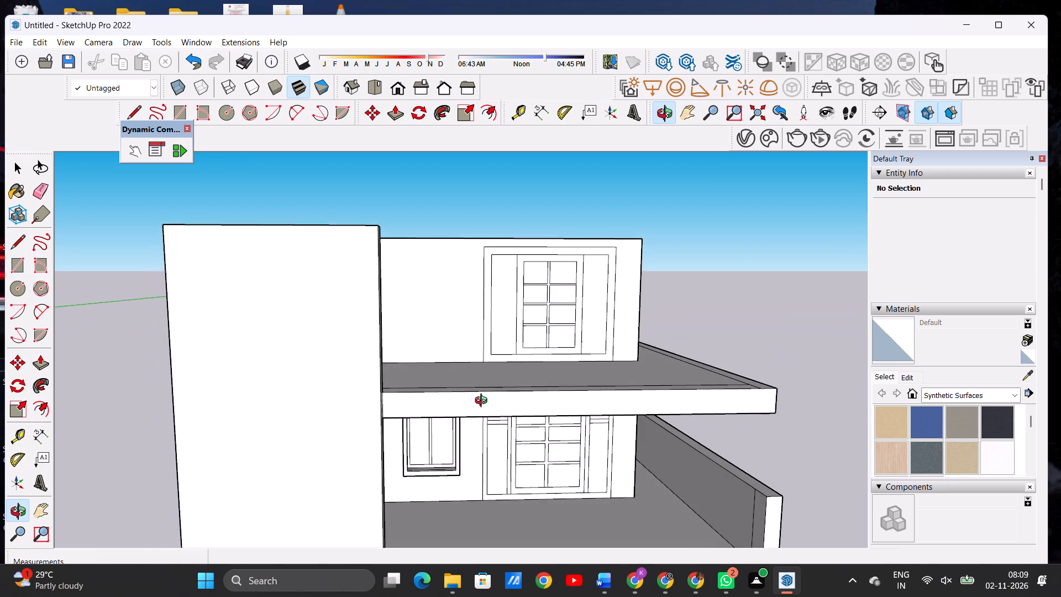
middle_click_drag(484, 402, 481, 400)
middle_click_drag(474, 396, 453, 396)
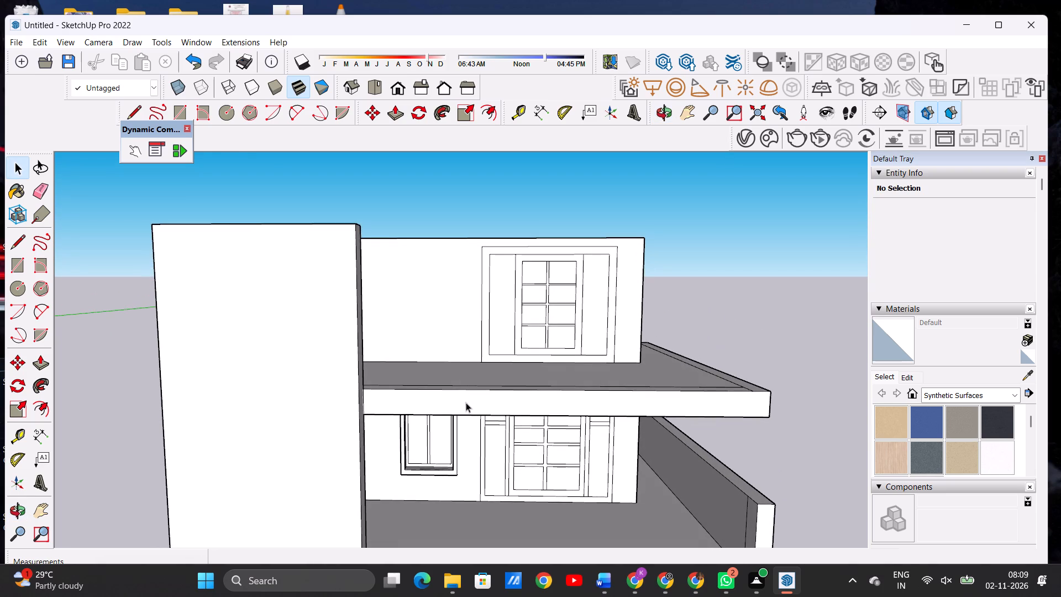
scroll(469, 410, "down", 8)
middle_click_drag(457, 422, 454, 390)
middle_click(454, 390)
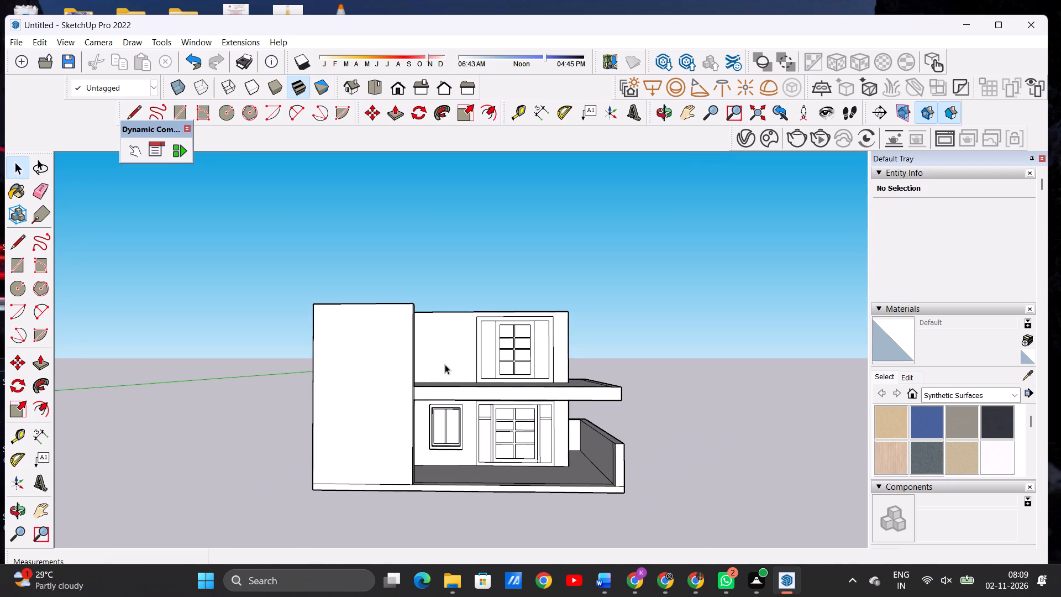
scroll(445, 364, "up", 3)
scroll(451, 369, "down", 5)
scroll(451, 454, "up", 3)
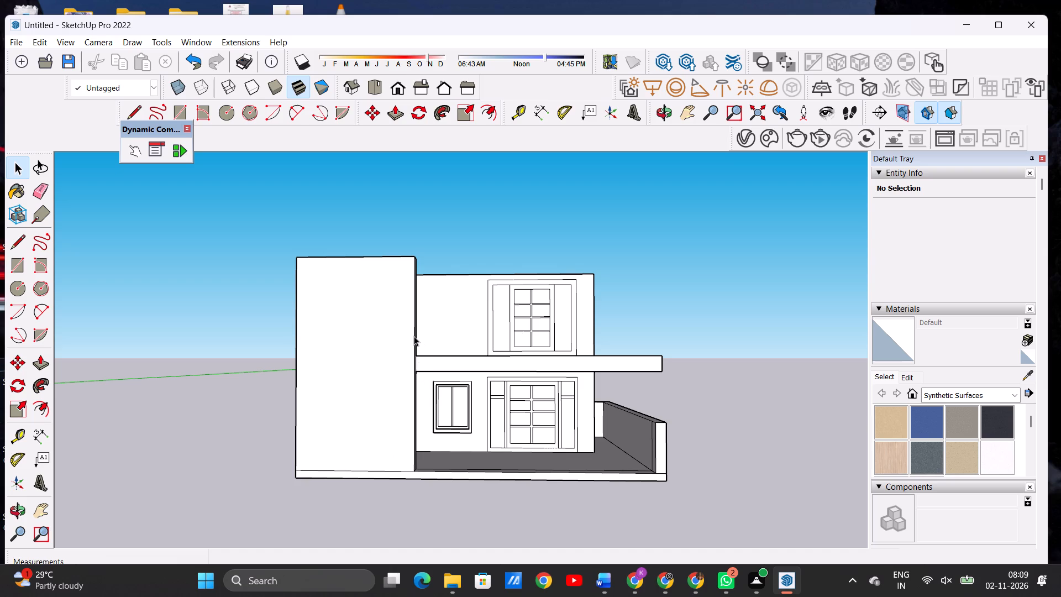
scroll(434, 396, "down", 1)
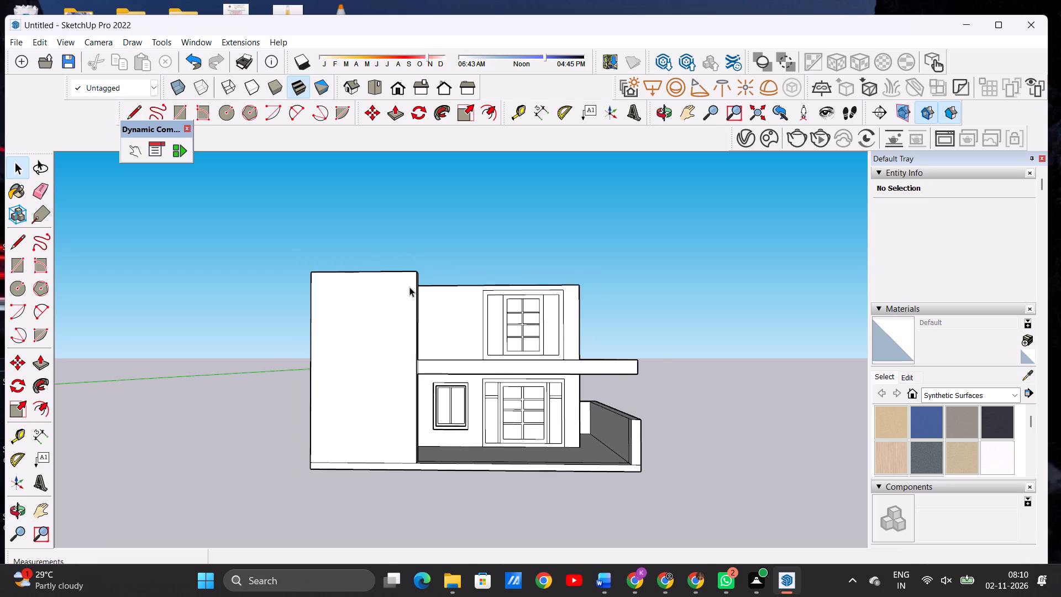
middle_click_drag(421, 297, 424, 460)
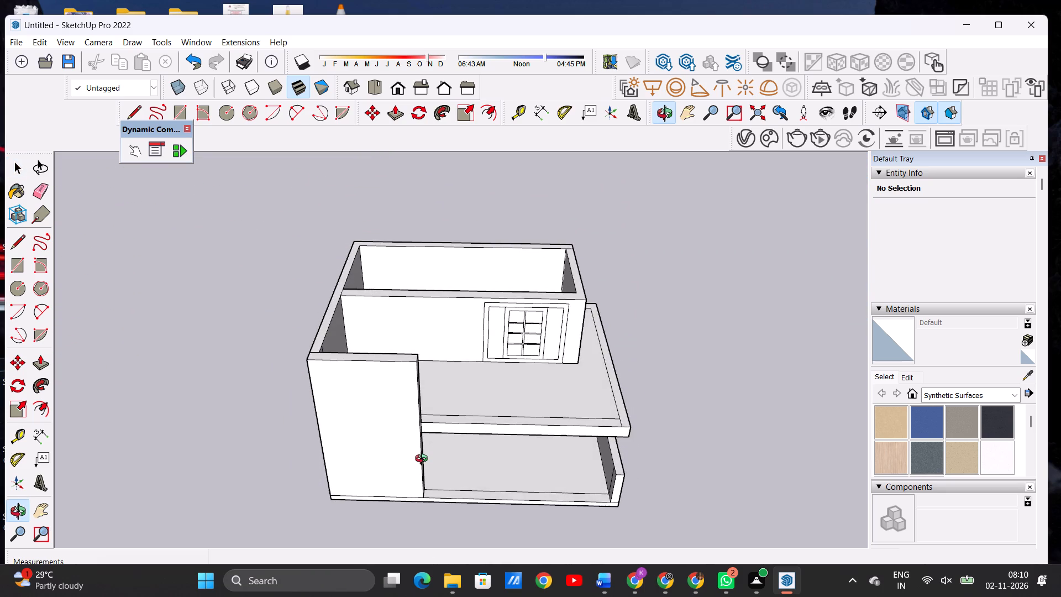
middle_click_drag(424, 460, 424, 455)
middle_click_drag(426, 444, 426, 436)
middle_click_drag(428, 423, 429, 323)
middle_click_drag(405, 390, 412, 360)
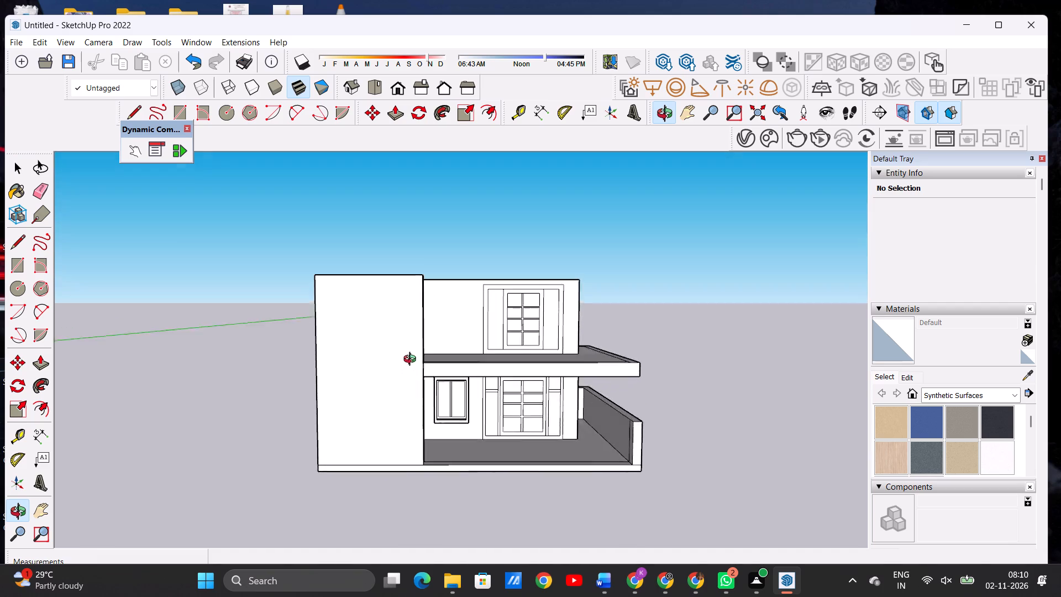
middle_click_drag(412, 360, 418, 323)
middle_click_drag(458, 307, 454, 328)
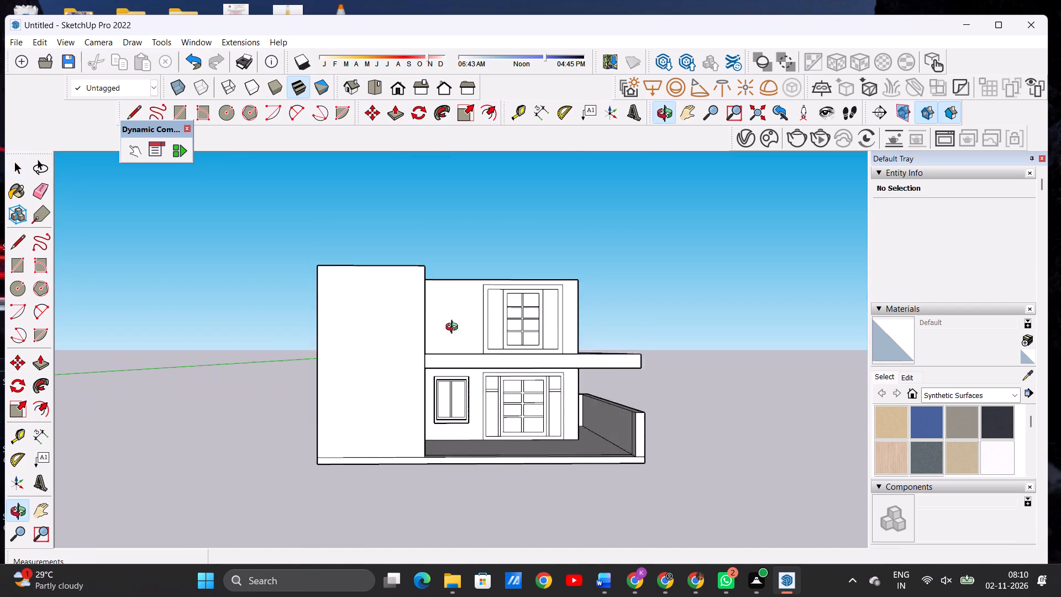
middle_click_drag(454, 328, 454, 343)
scroll(456, 329, "up", 4)
scroll(456, 329, "down", 1)
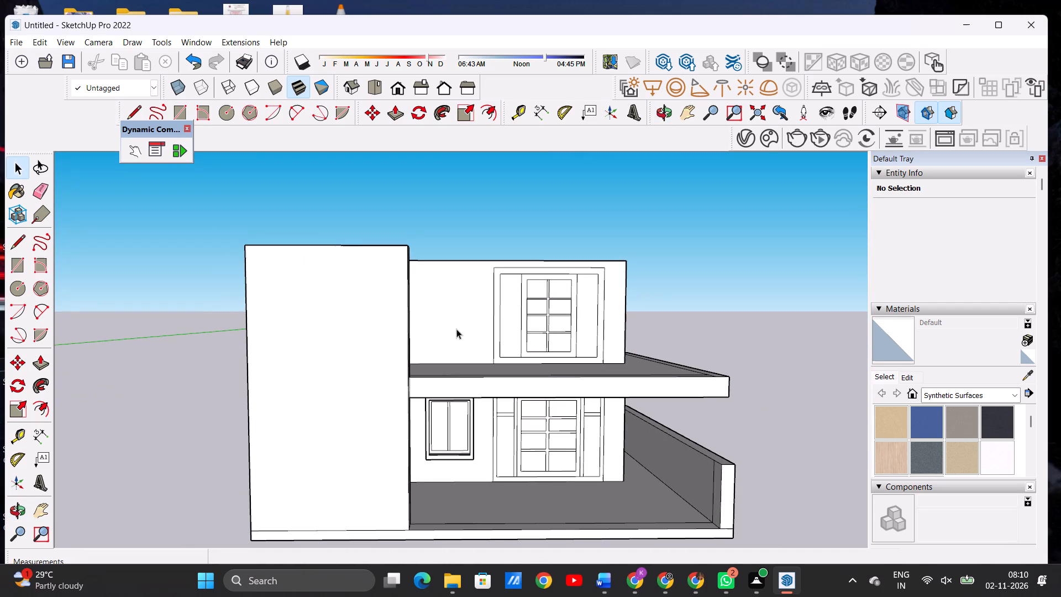
scroll(448, 294, "up", 1)
scroll(448, 293, "down", 1)
scroll(448, 293, "up", 1)
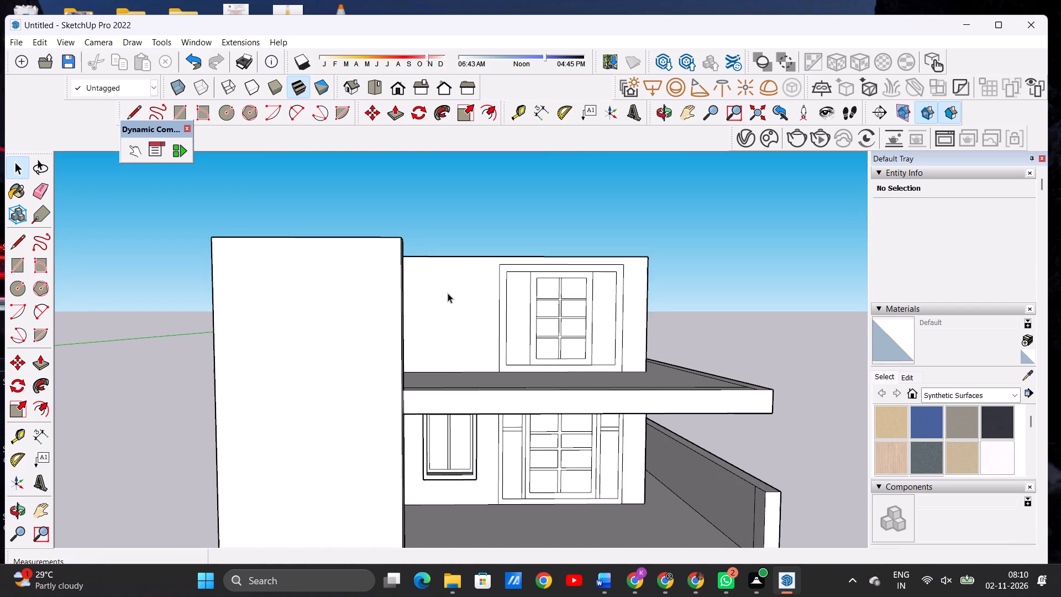
Draw a window rectangle about 5' 7" square on the upper-floor wall between the raised front wall and the door.
key("r")
scroll(461, 302, "up", 4)
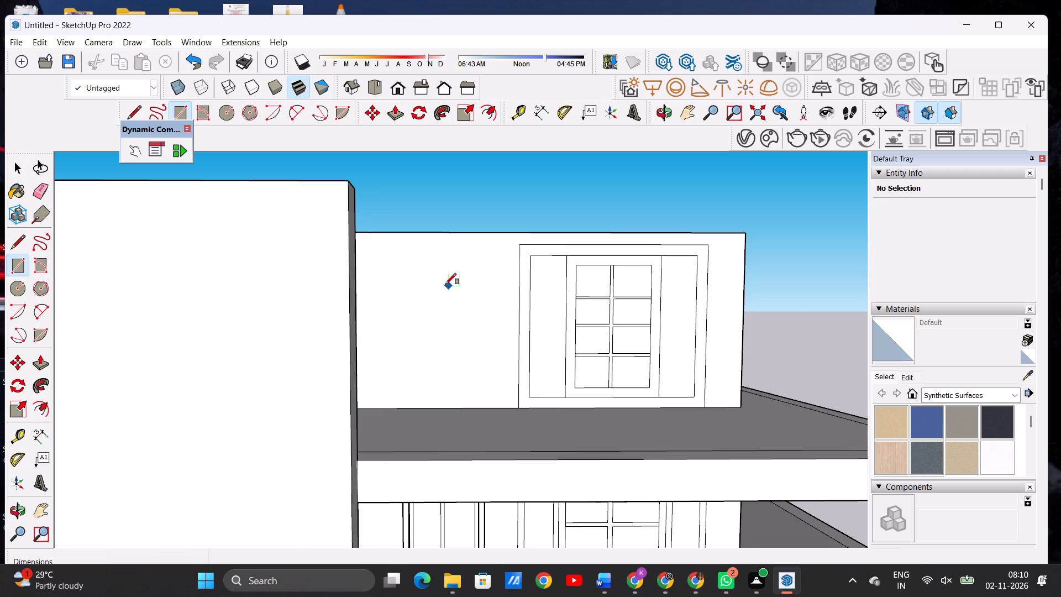
left_click(398, 262)
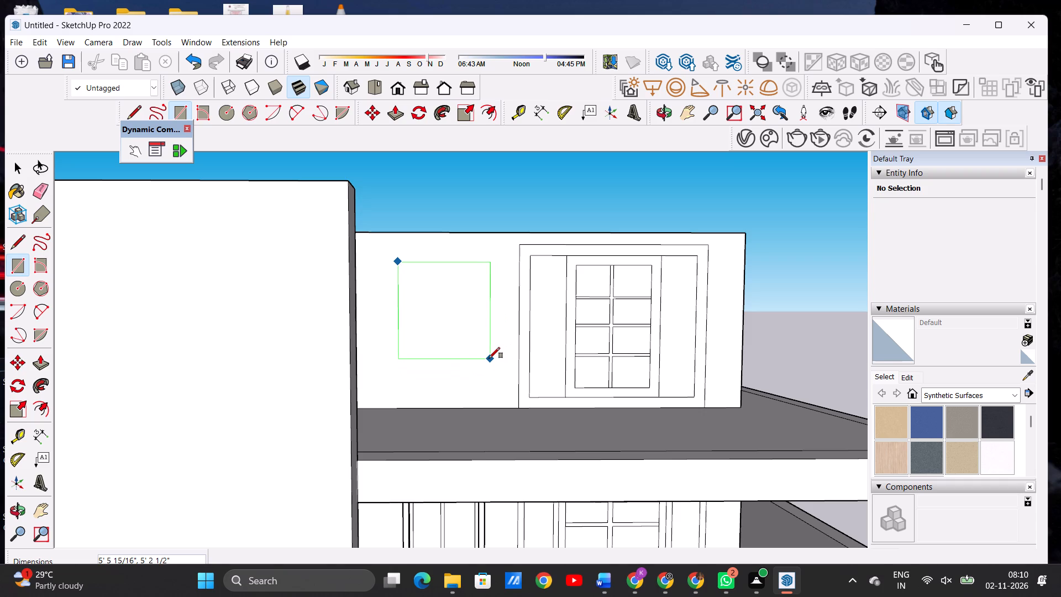
left_click(496, 359)
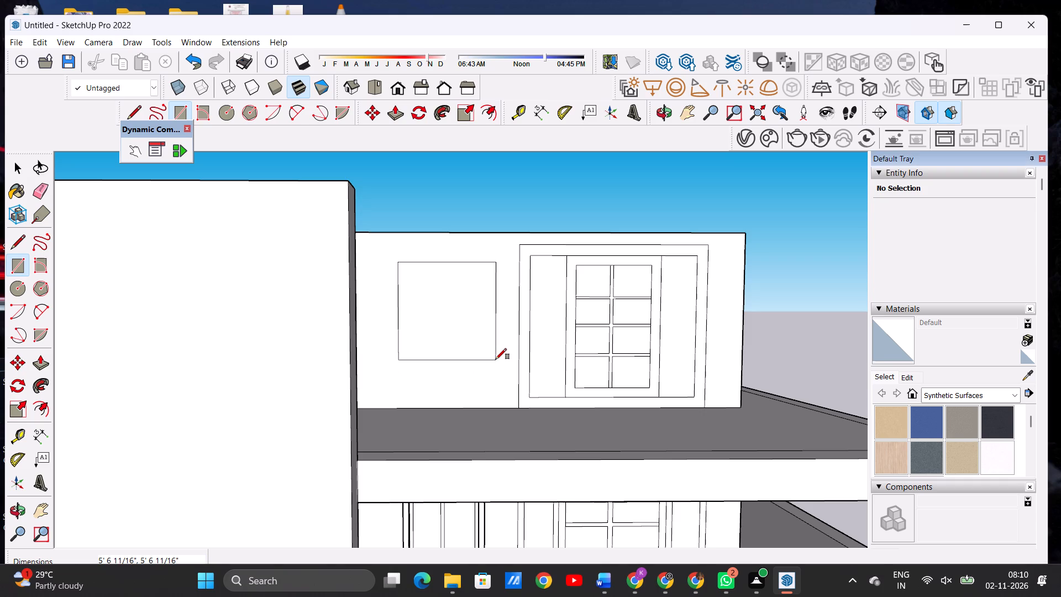
key("space")
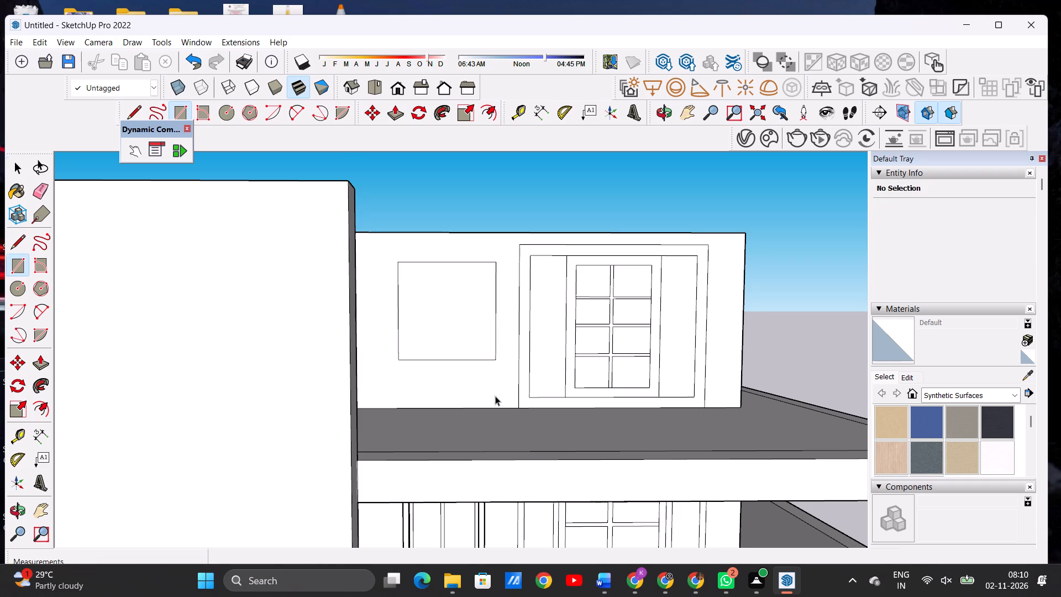
Move the window rectangle with its edges about 9 3/8" horizontally away from the upper door, toward the raised front wall.
scroll(492, 396, "down", 7)
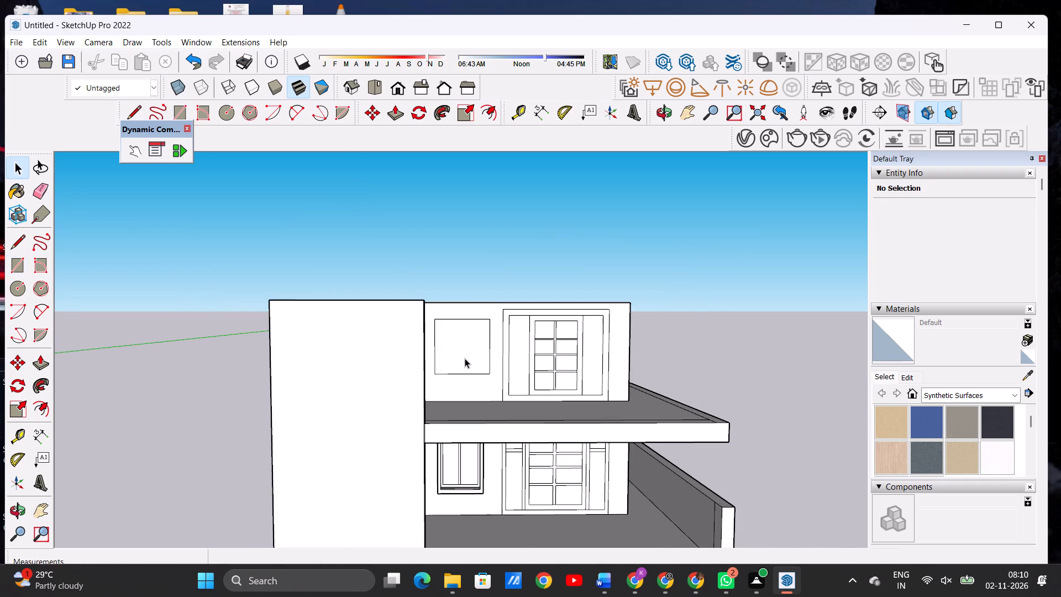
double_click(465, 358)
scroll(479, 360, "up", 3)
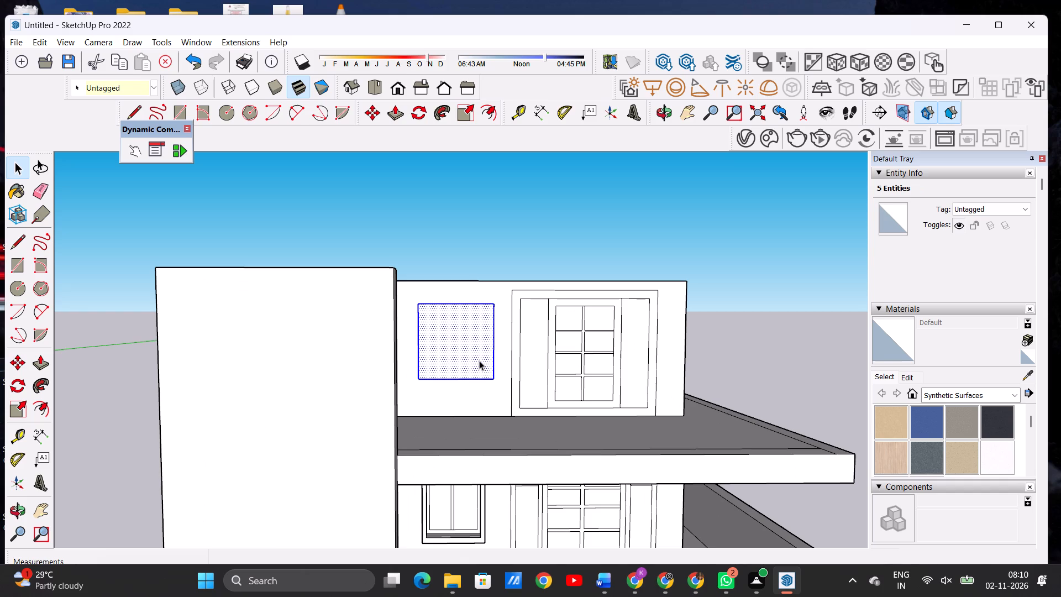
key("m")
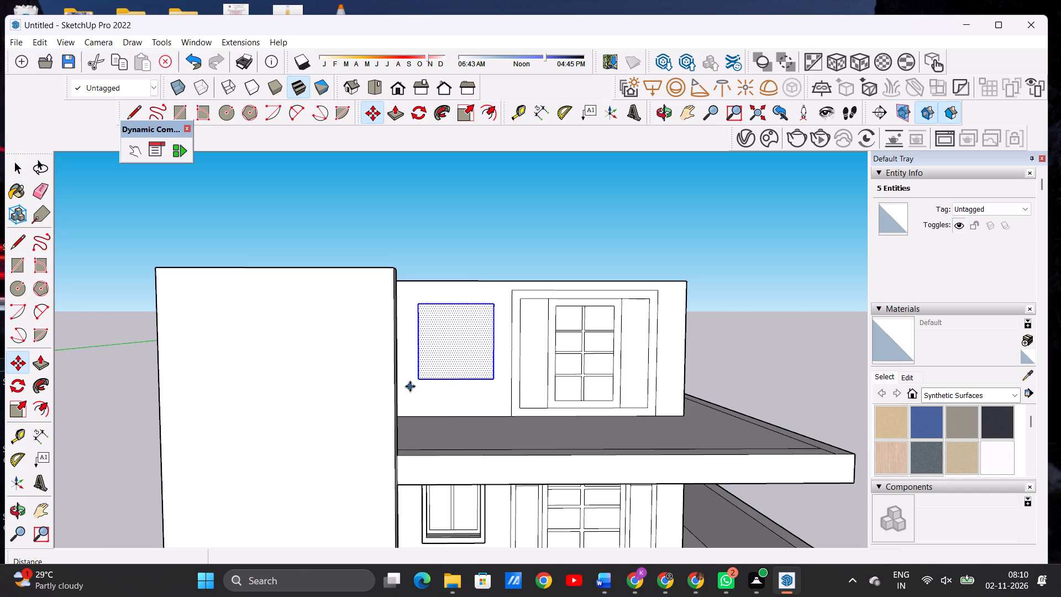
left_click(420, 380)
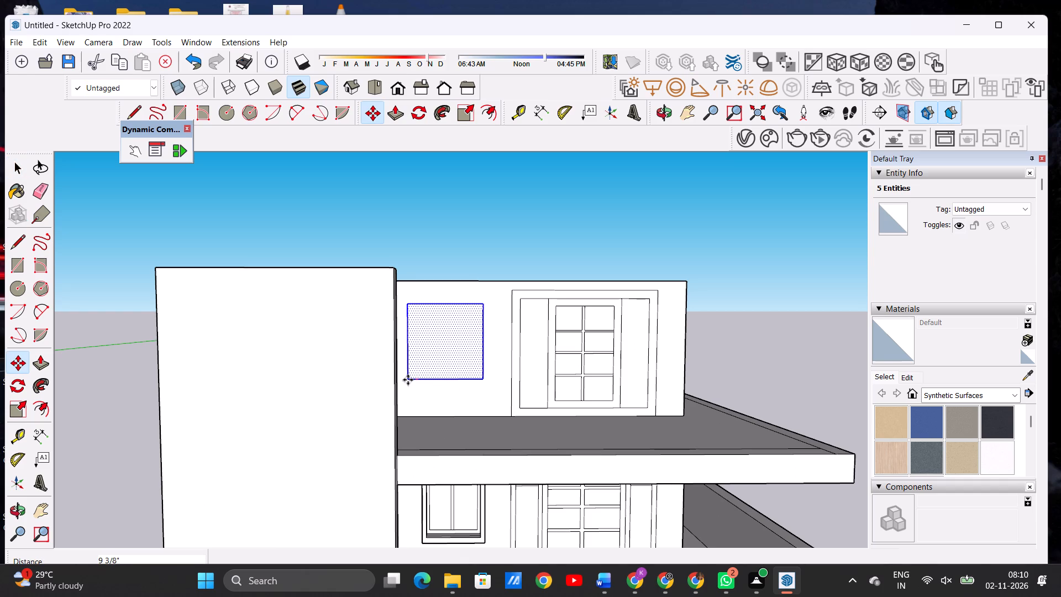
left_click(408, 380)
key("space")
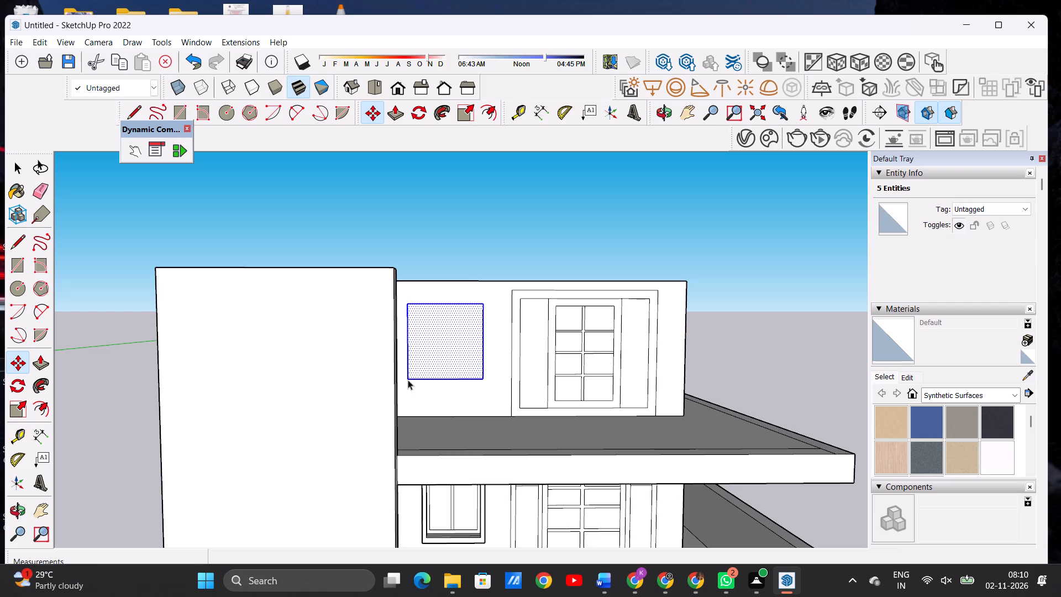
left_click(429, 231)
Examine the position of the upper window outline relative to the door and the ground-floor window.
scroll(428, 389, "down", 3)
scroll(423, 411, "up", 2)
scroll(422, 416, "down", 4)
scroll(437, 479, "up", 1)
scroll(437, 479, "down", 6)
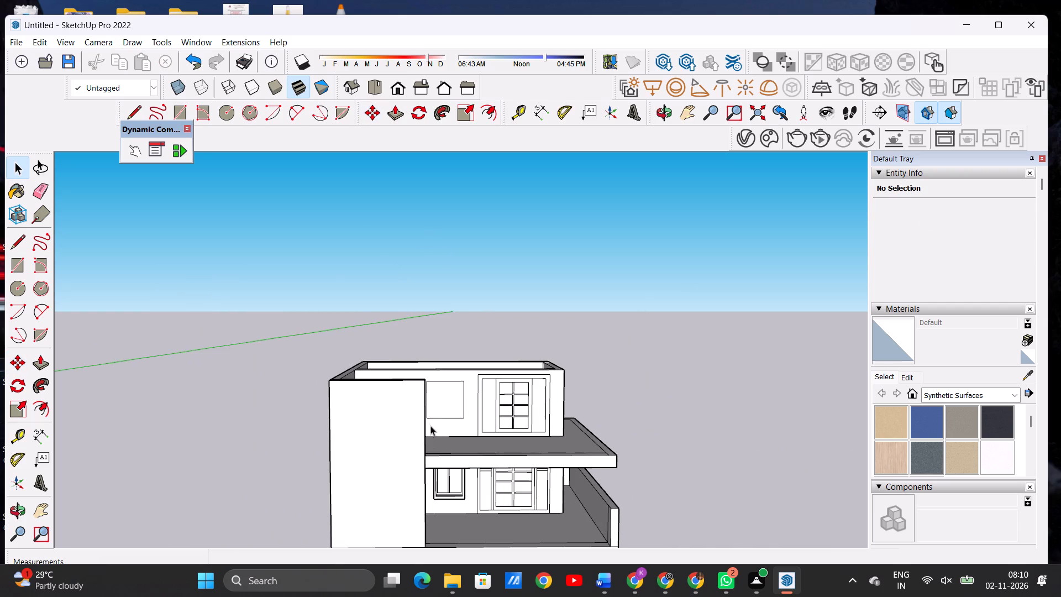
middle_click_drag(431, 445, 432, 417)
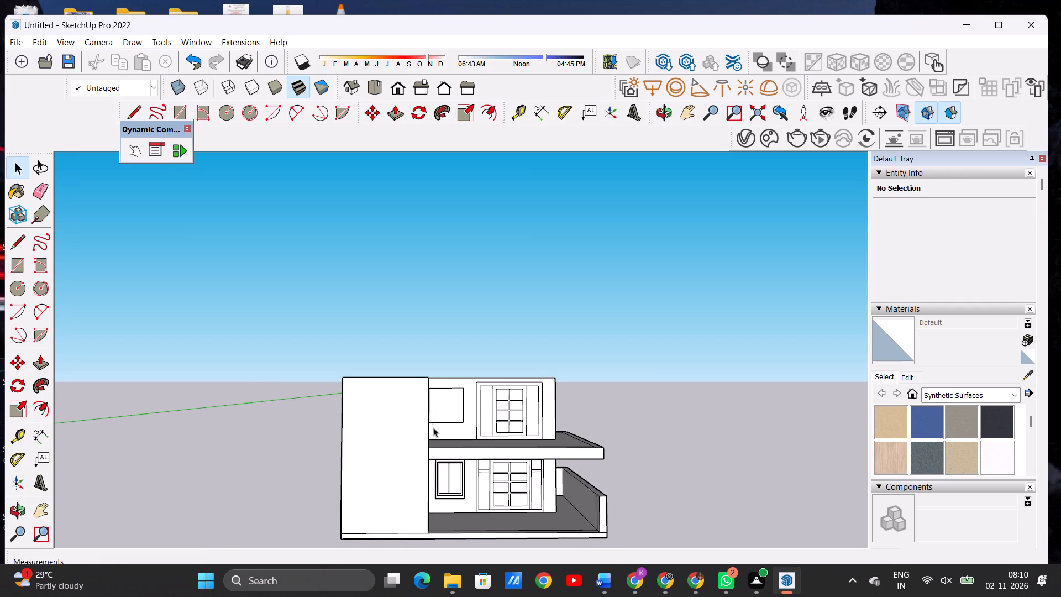
scroll(451, 395, "up", 6)
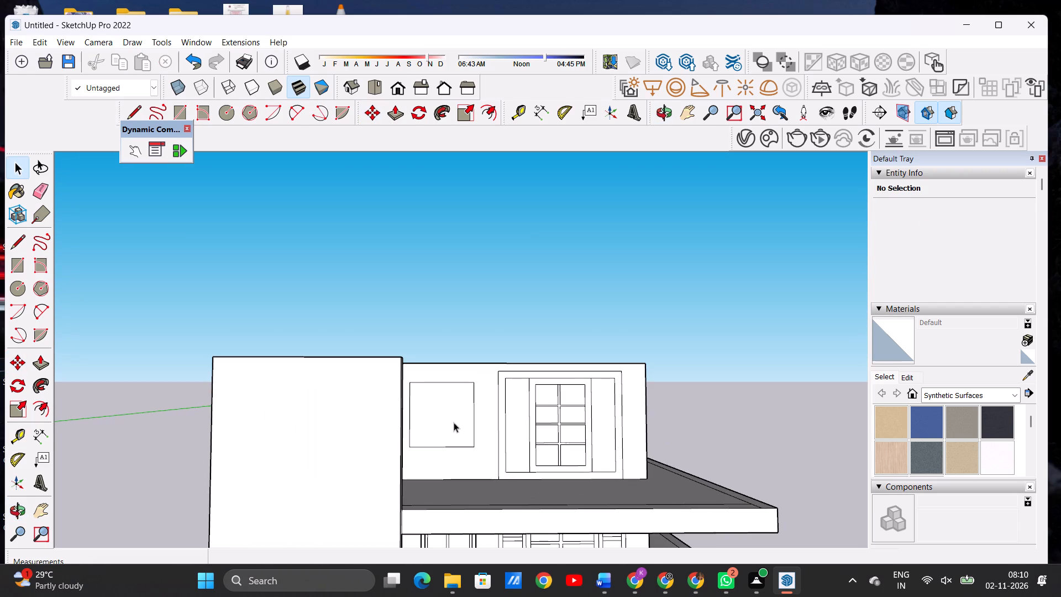
scroll(466, 404, "up", 3)
scroll(468, 402, "down", 1)
scroll(468, 402, "up", 7)
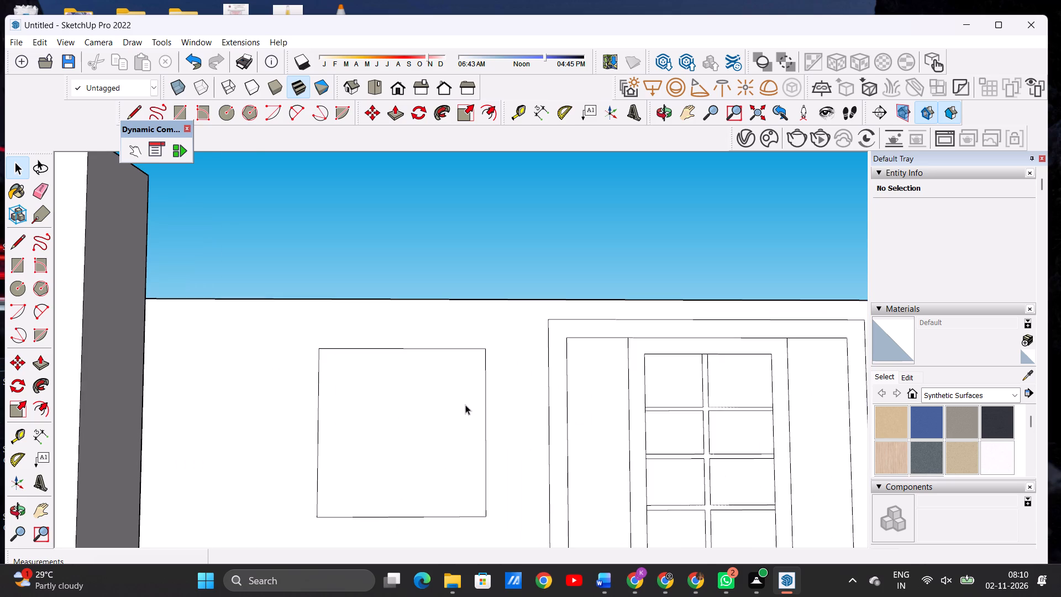
Offset the upper-floor window outline inward by about 5 3/8" to form its outer frame.
type("OF")
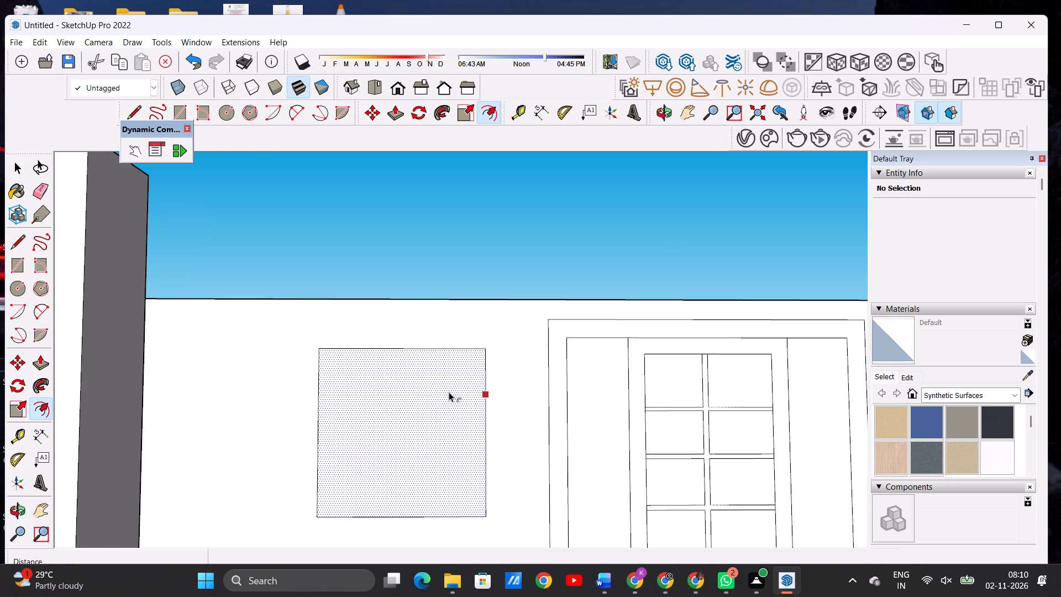
left_click(366, 374)
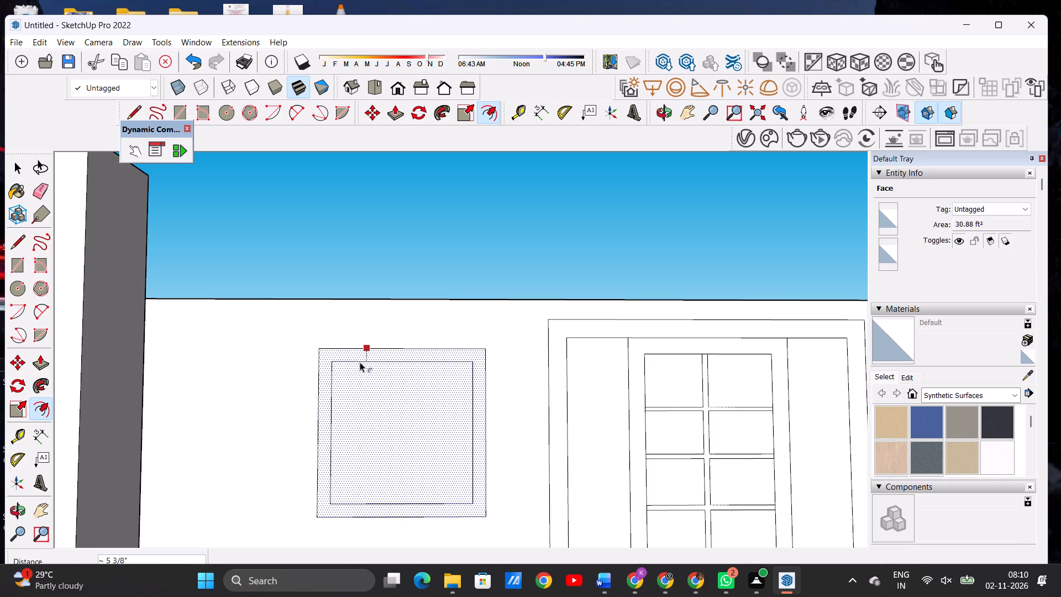
left_click(360, 362)
key("space")
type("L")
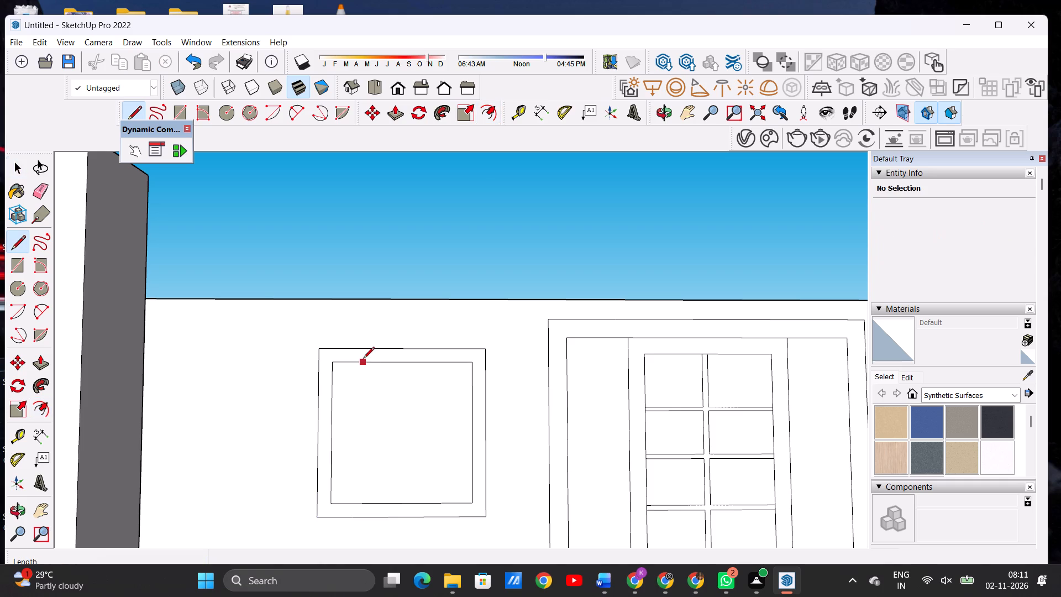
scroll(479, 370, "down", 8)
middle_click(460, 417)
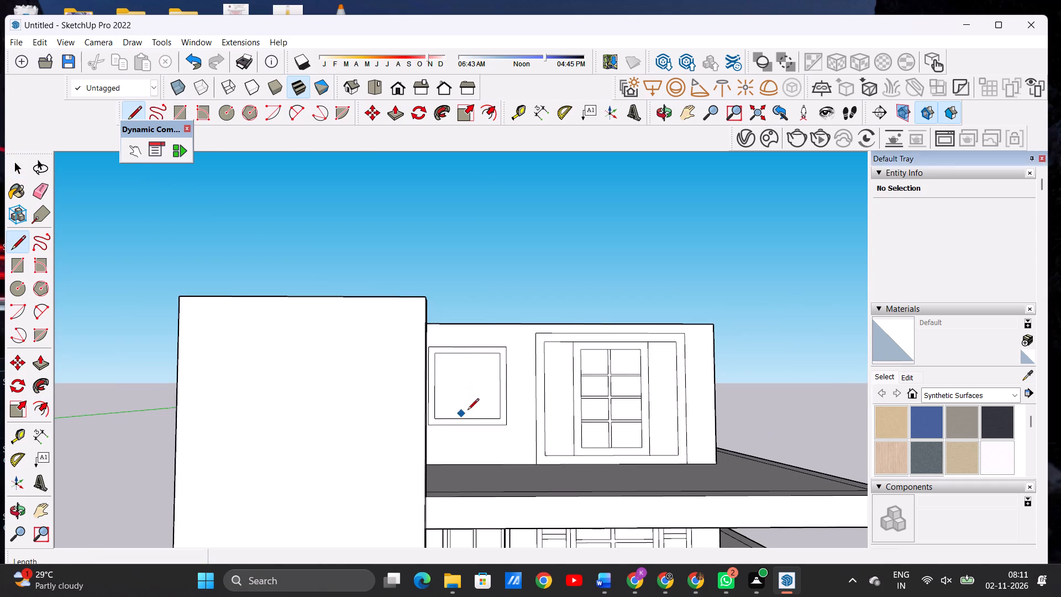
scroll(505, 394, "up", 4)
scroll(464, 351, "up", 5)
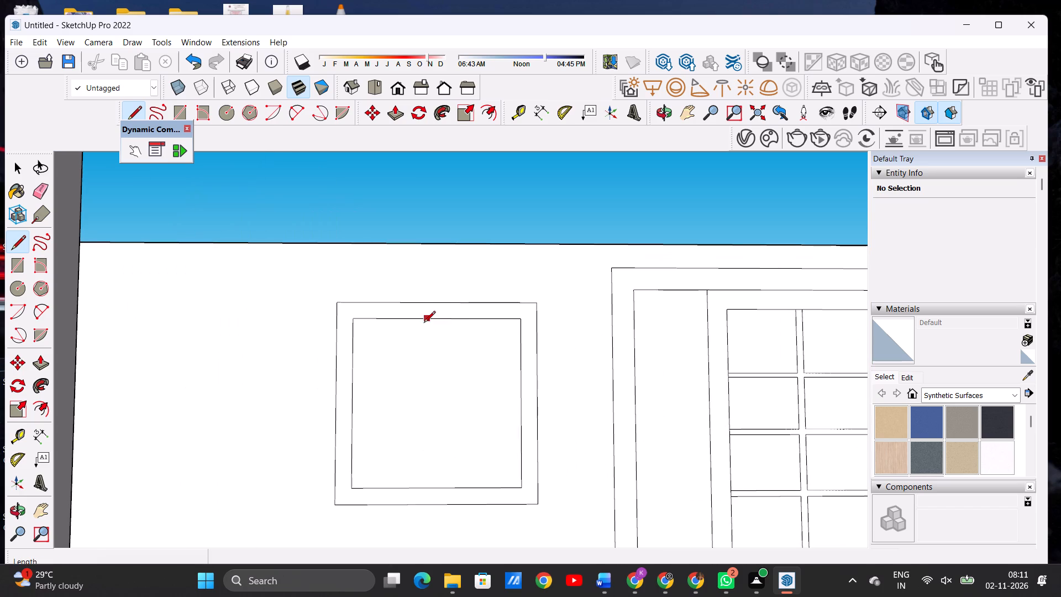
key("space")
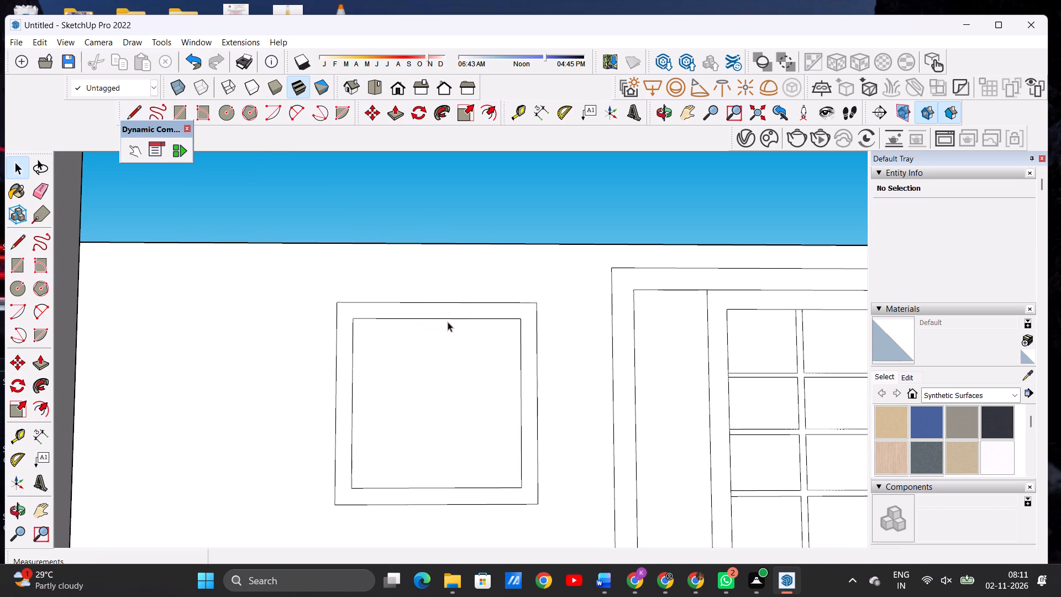
Push the inner face of the upper-floor window about 5 7/8" into the wall, leaving the frame band in place.
scroll(501, 442, "down", 5)
middle_click_drag(496, 405, 496, 450)
scroll(486, 390, "down", 10)
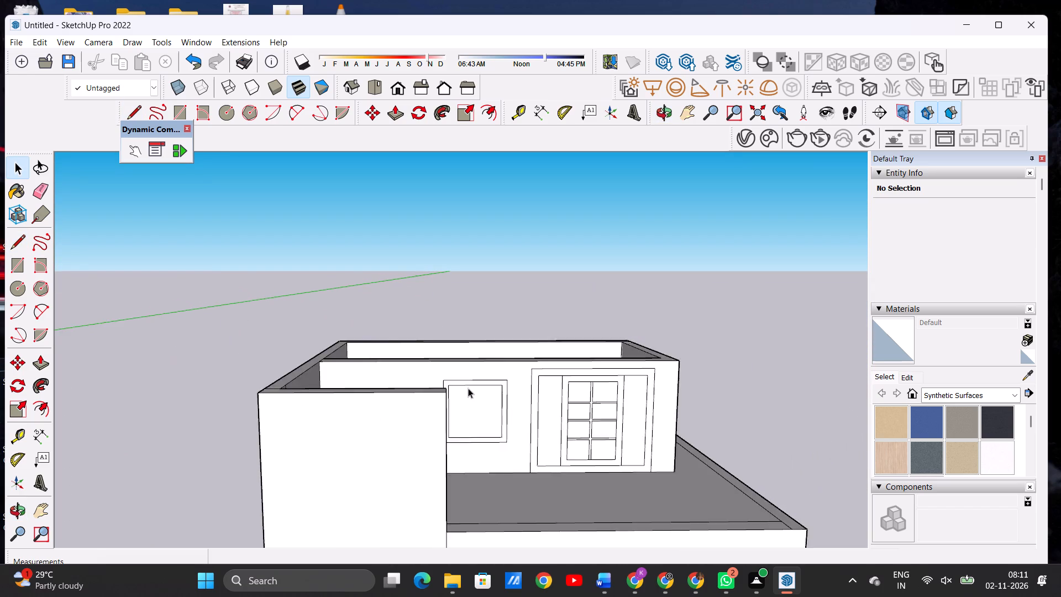
scroll(468, 388, "down", 7)
middle_click_drag(458, 418, 429, 405)
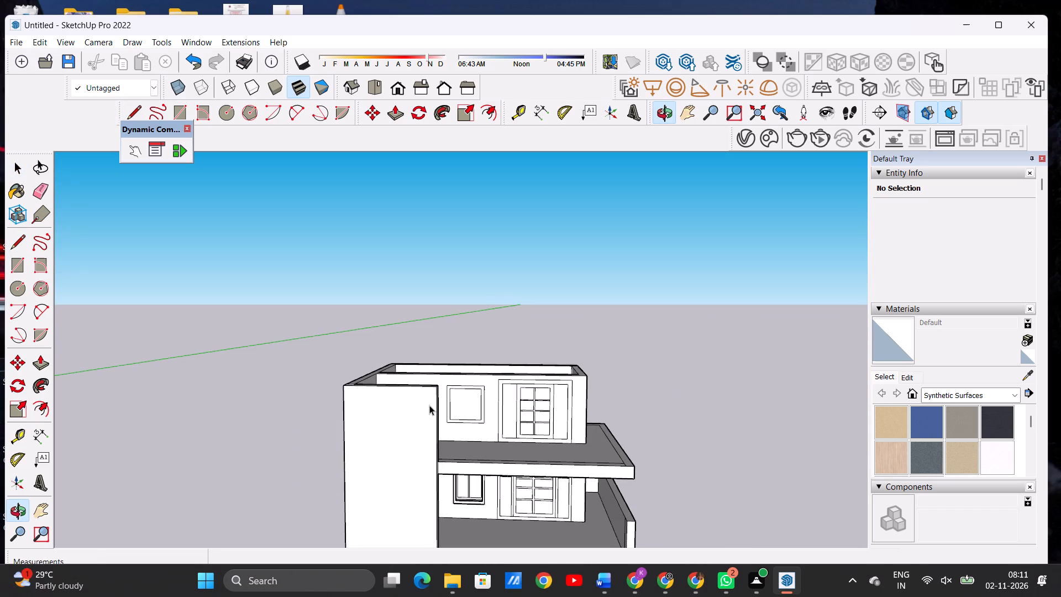
middle_click_drag(466, 419, 466, 395)
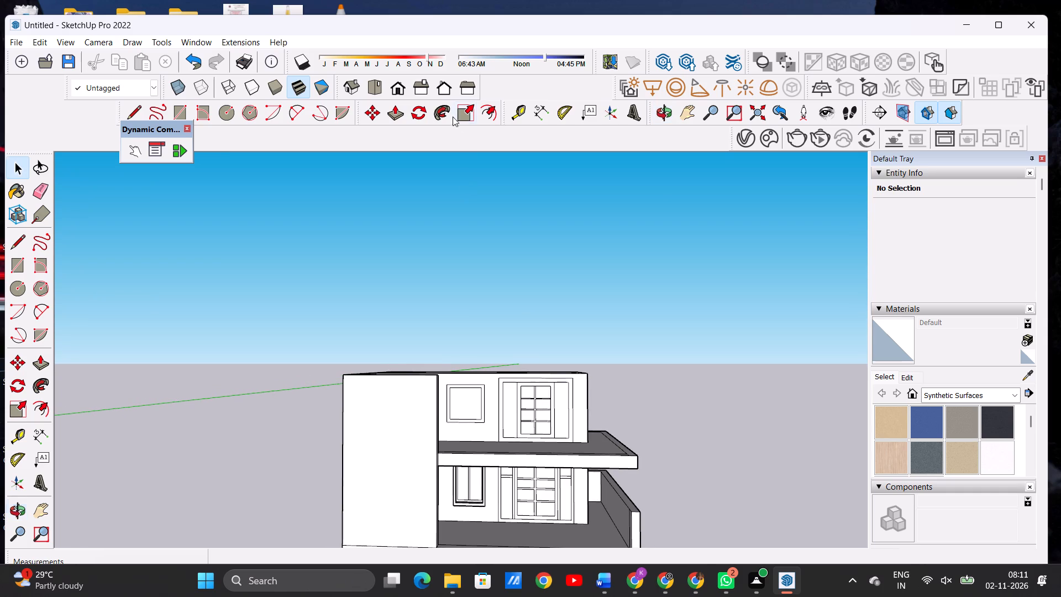
left_click(397, 90)
scroll(450, 273, "up", 6)
scroll(450, 271, "down", 1)
scroll(450, 298, "up", 16)
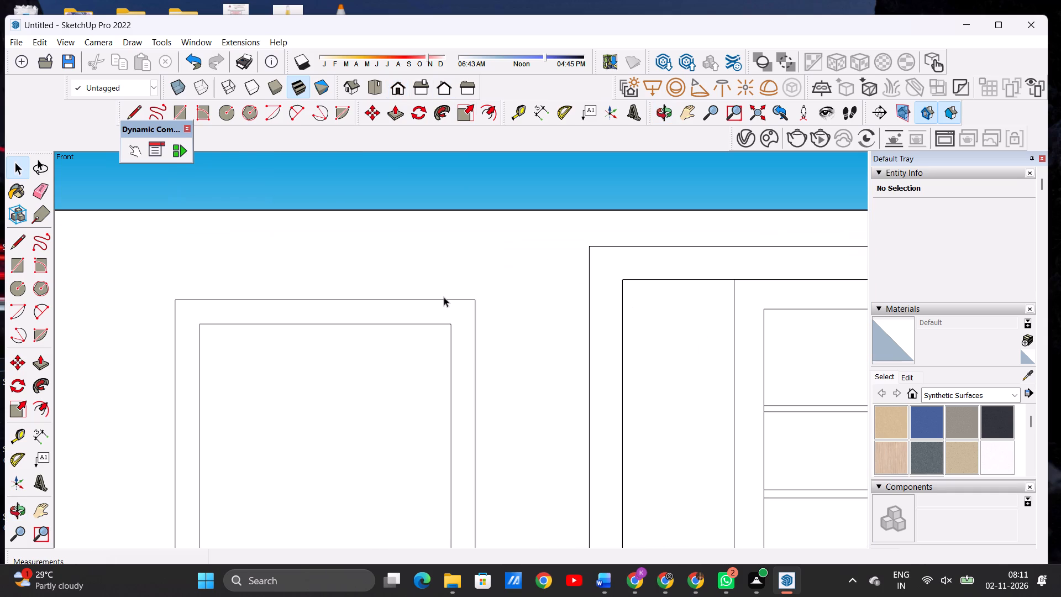
key("p")
middle_click_drag(364, 383, 319, 462)
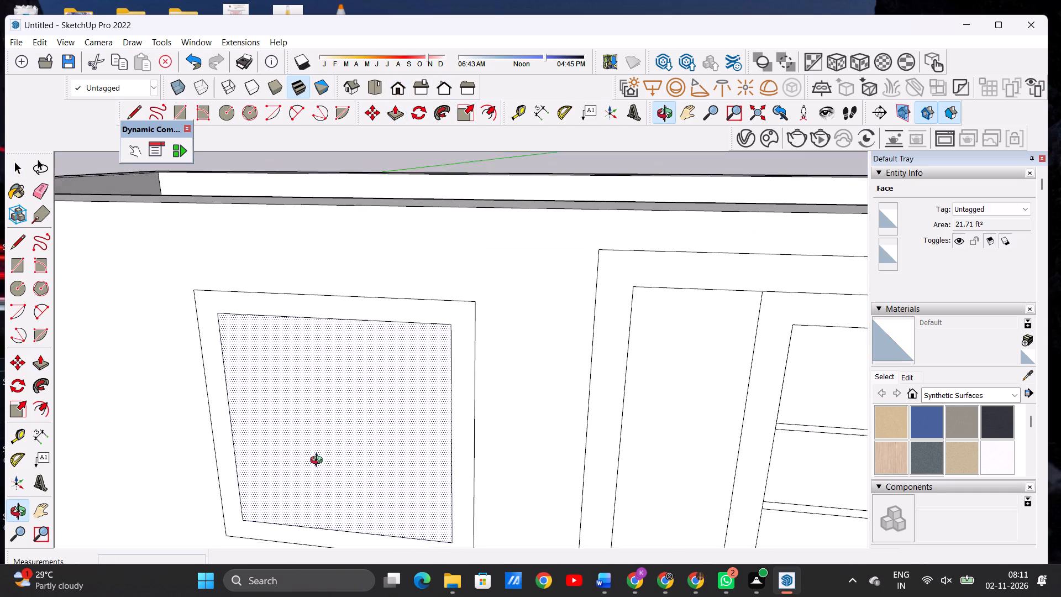
middle_click_drag(319, 462, 317, 465)
scroll(317, 462, "up", 1)
left_click(306, 420)
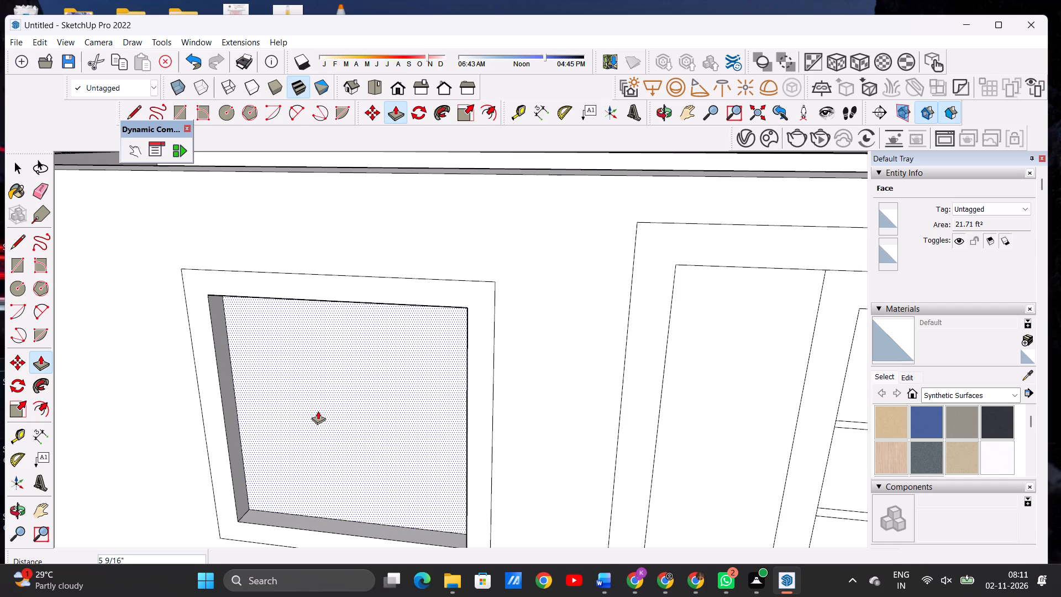
left_click(318, 410)
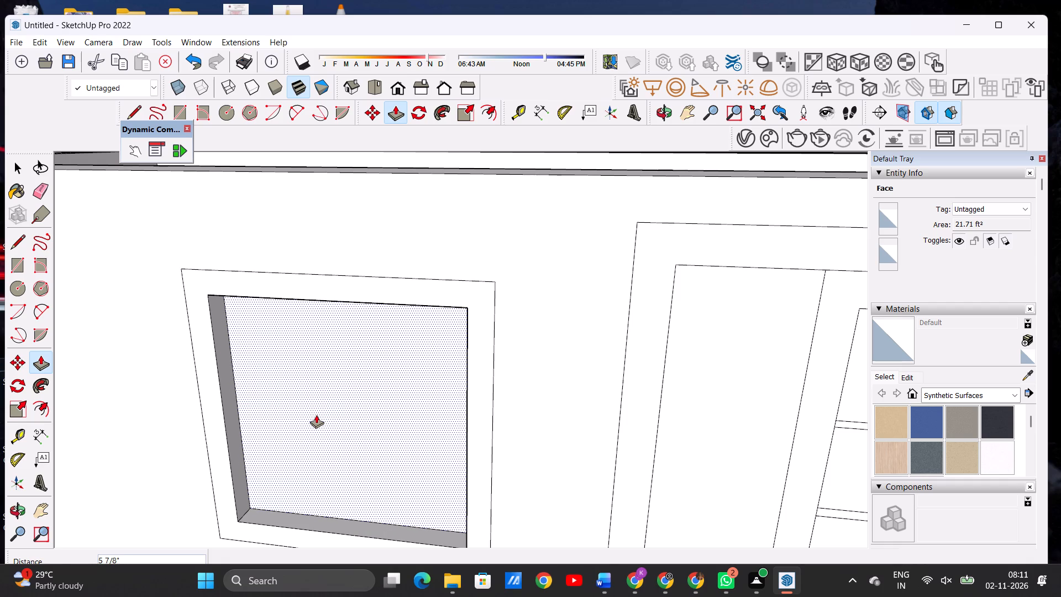
key("space")
Offset the edges of the upper window's recessed face inward by about 3 3/16" to outline the sash.
scroll(401, 409, "down", 13)
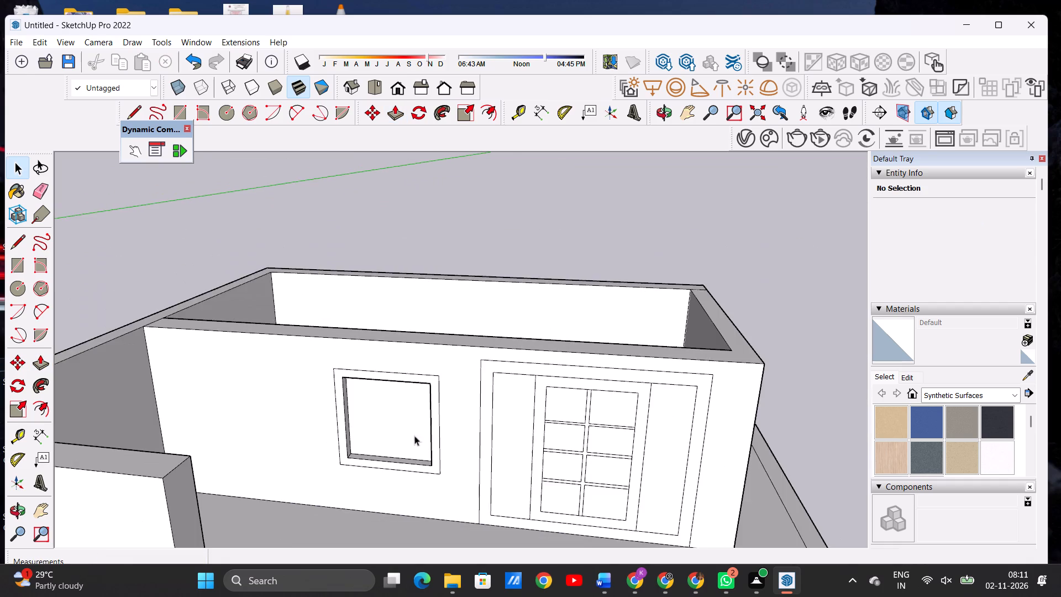
middle_click_drag(363, 434, 408, 354)
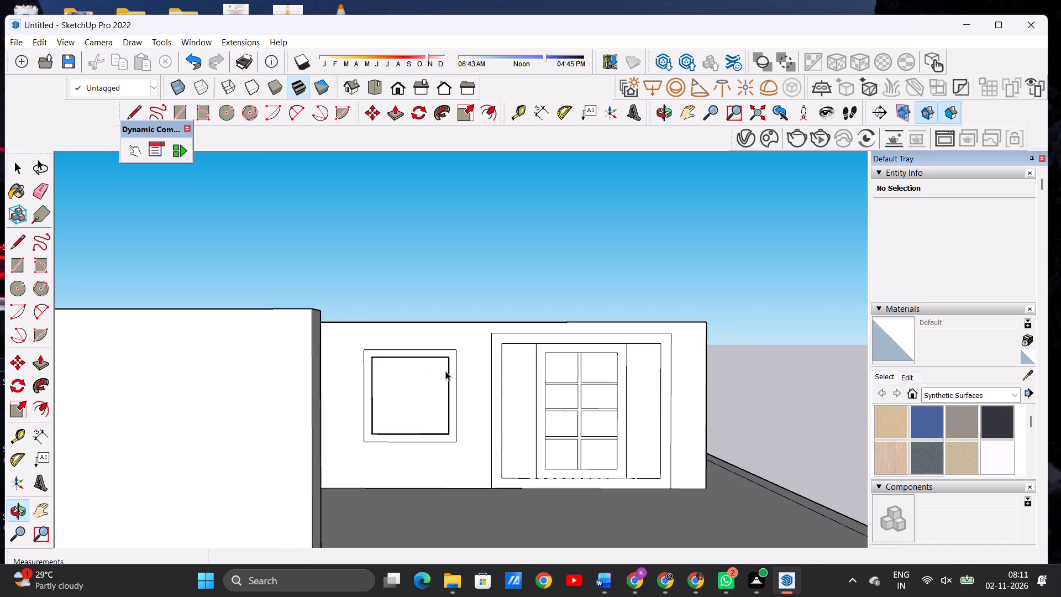
scroll(445, 371, "up", 11)
type("OF")
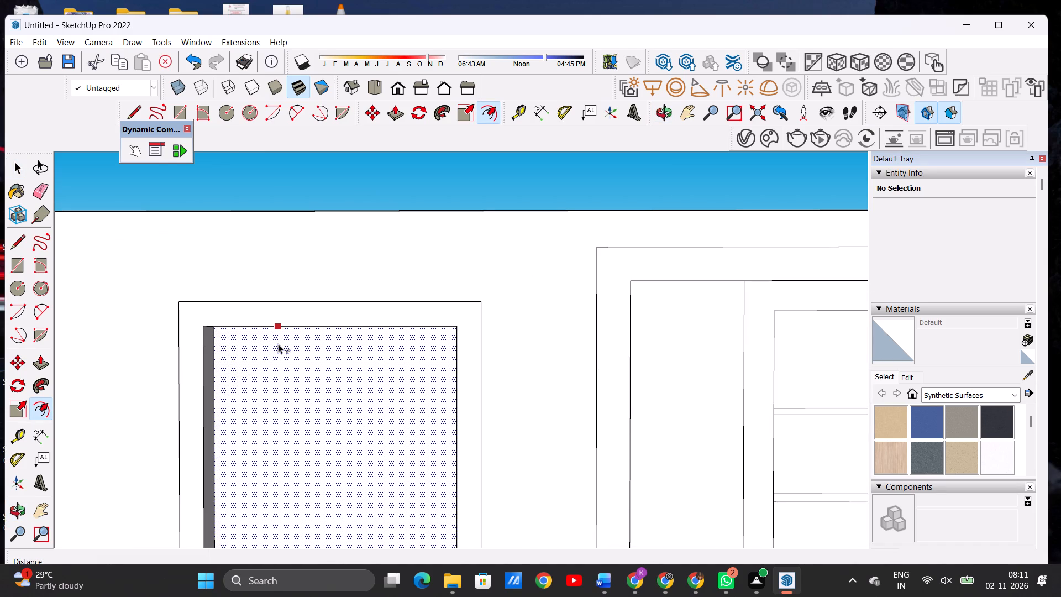
left_click(278, 344)
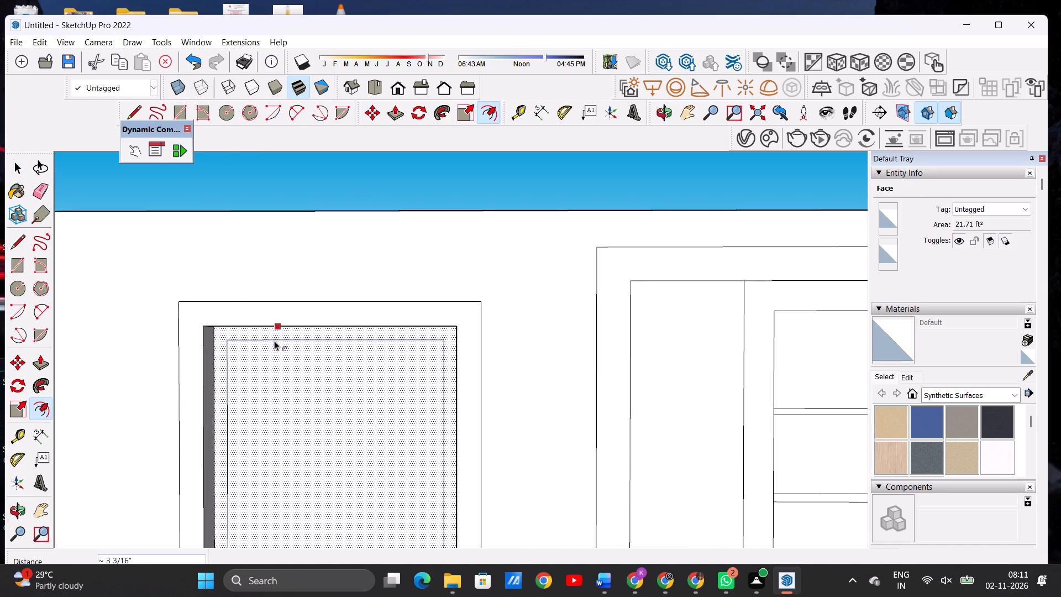
left_click(274, 341)
key("space")
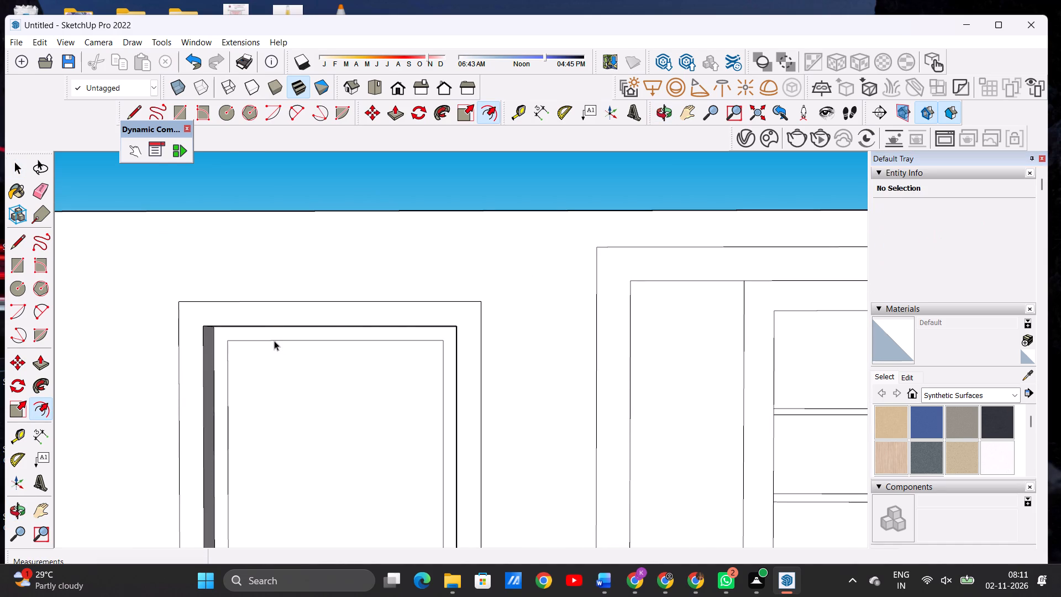
Draw two closely spaced vertical lines about 4' 1 9/16" long across the upper window's inner pane to form a central mullion.
key("l")
scroll(296, 357, "down", 4)
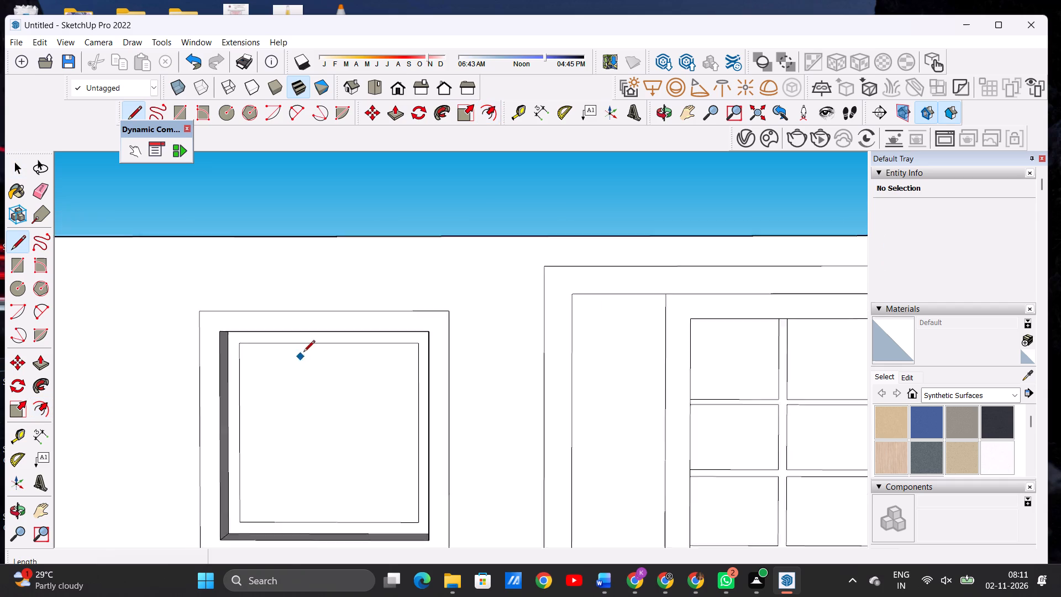
scroll(303, 353, "down", 3)
middle_click(387, 368)
middle_click(387, 374)
middle_click(387, 376)
scroll(325, 467, "up", 8)
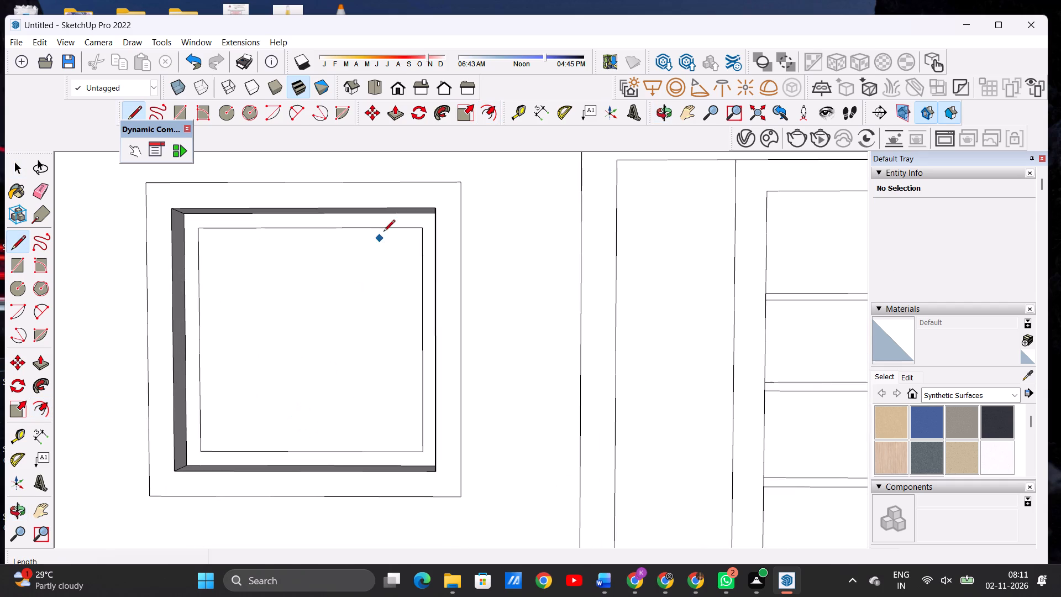
scroll(331, 231, "up", 4)
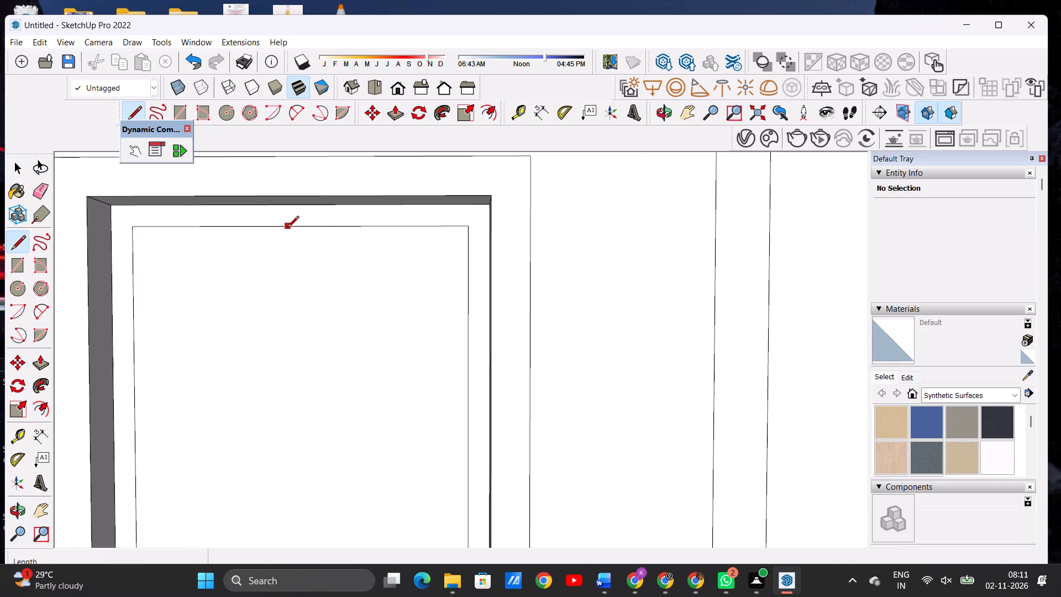
left_click(289, 228)
scroll(287, 284, "down", 6)
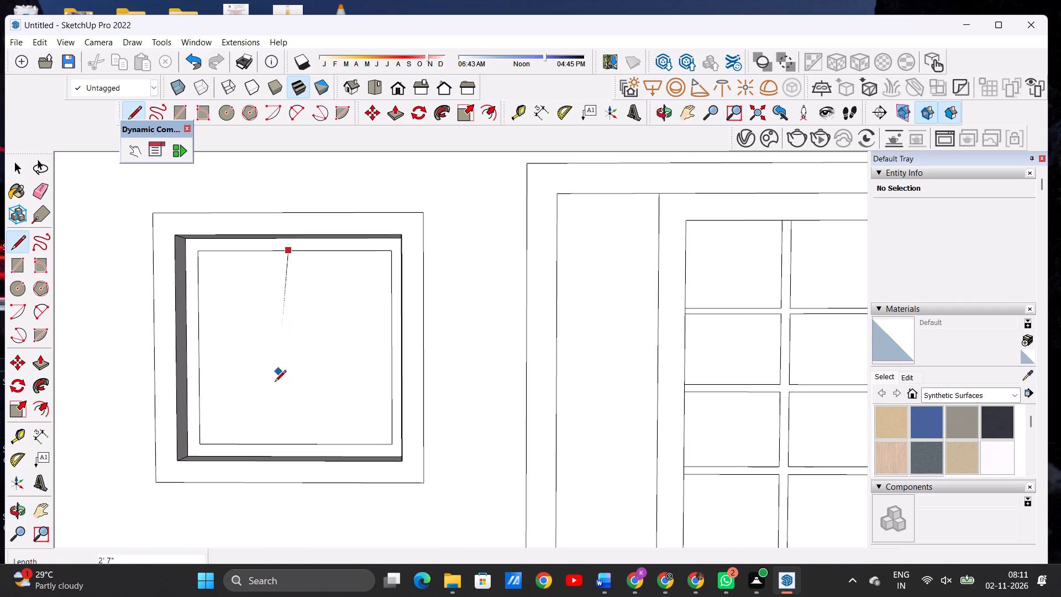
scroll(282, 409, "up", 4)
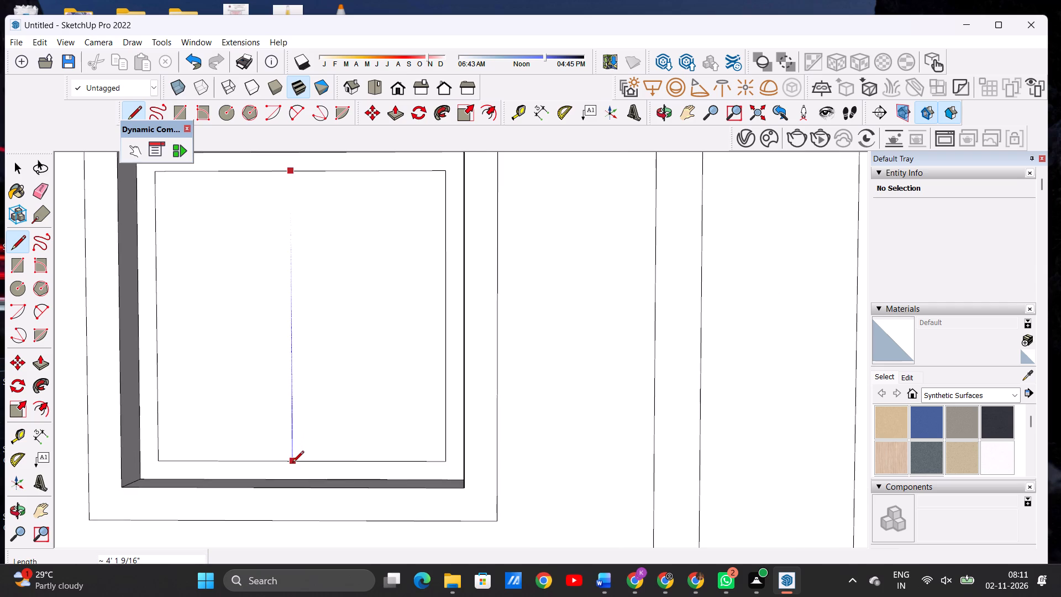
left_click(292, 463)
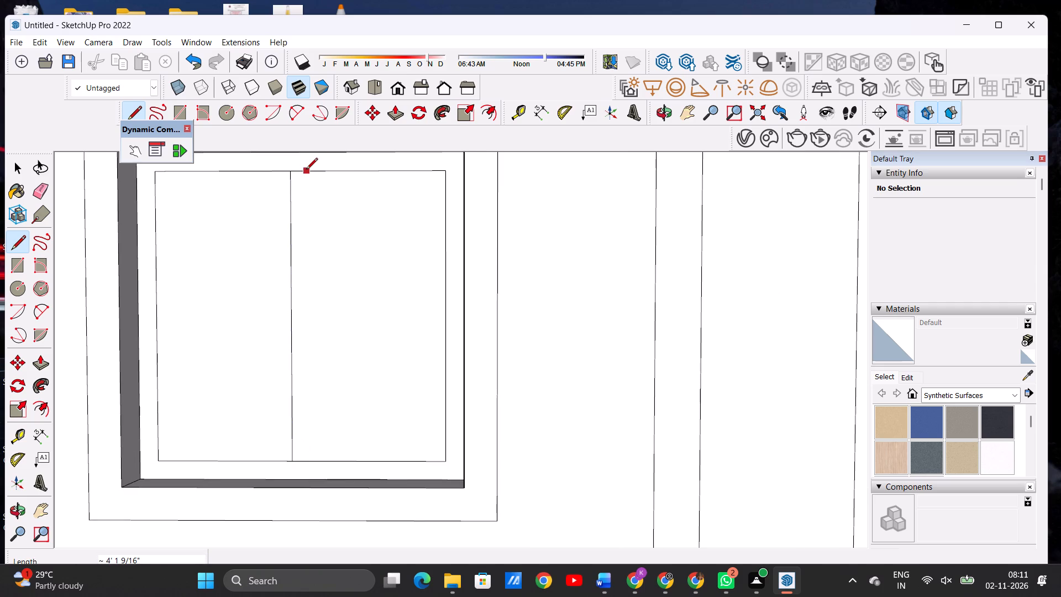
left_click(306, 170)
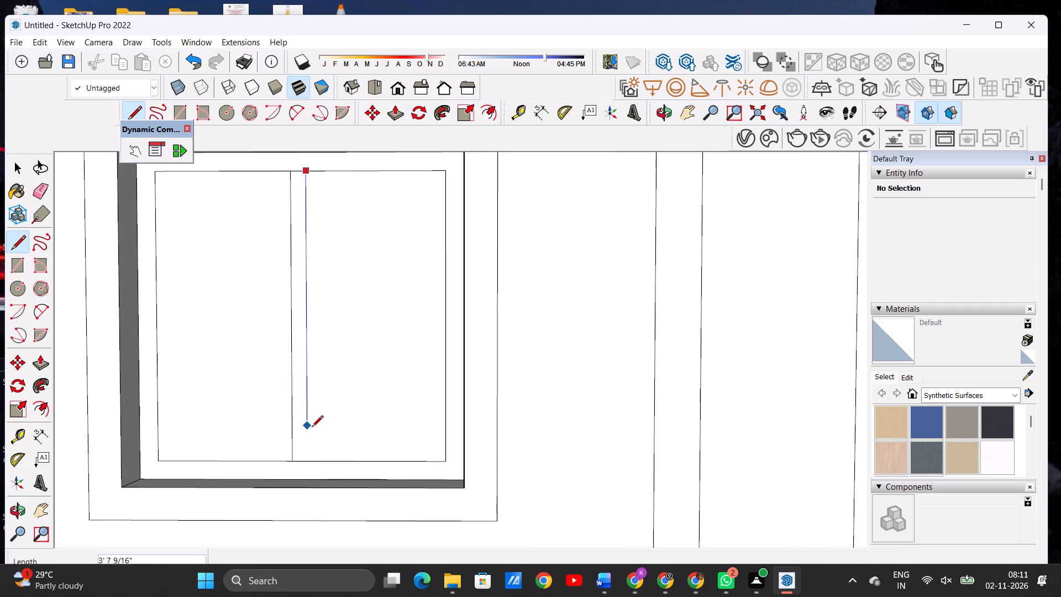
left_click(308, 459)
key("space")
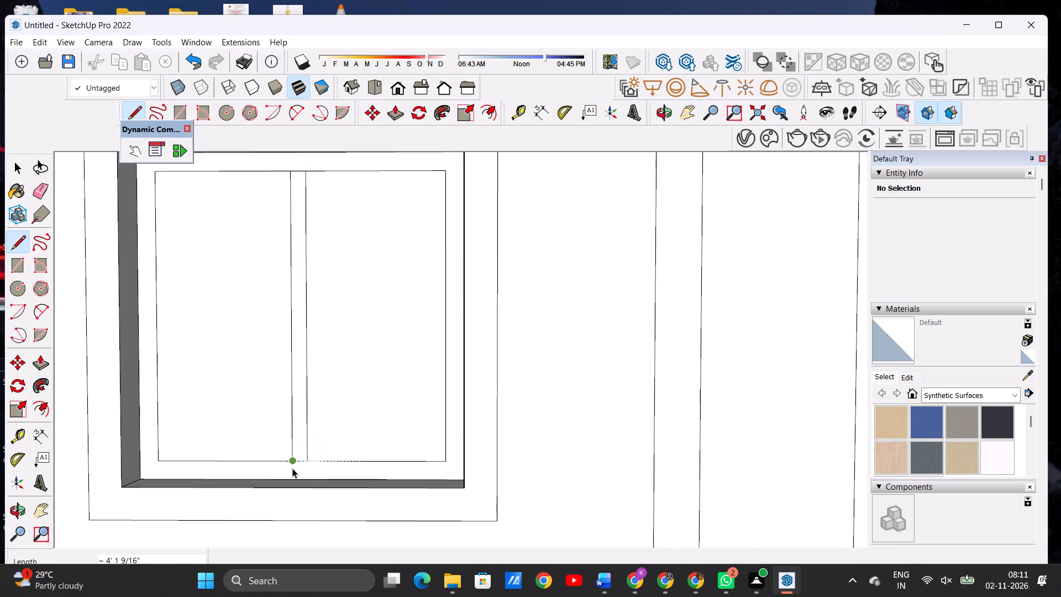
Pull the upper window's outer frame band out from the wall by about 4 3/4".
scroll(533, 423, "down", 18)
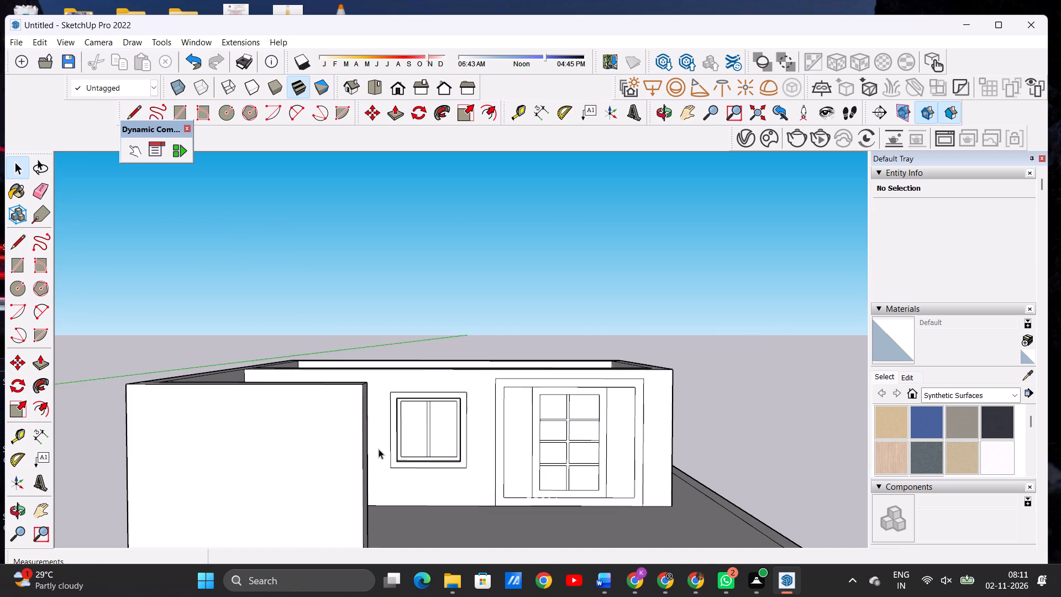
middle_click(344, 458)
middle_click_drag(469, 437, 319, 480)
scroll(451, 393, "up", 1)
scroll(451, 393, "down", 1)
scroll(450, 397, "up", 1)
scroll(447, 401, "down", 1)
scroll(445, 403, "up", 11)
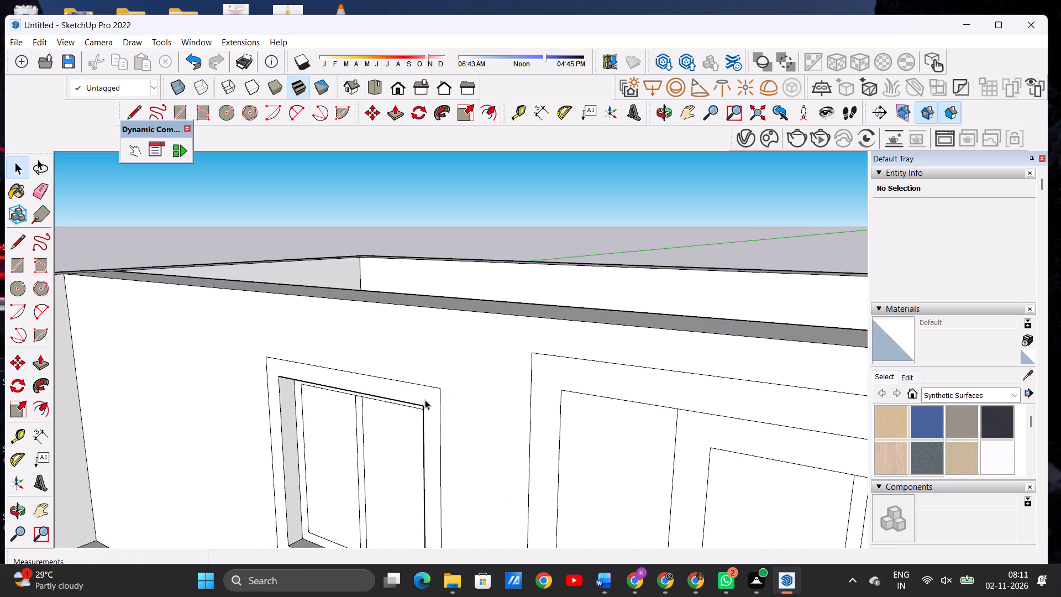
scroll(425, 400, "up", 4)
scroll(426, 400, "down", 1)
scroll(426, 400, "up", 1)
key("p")
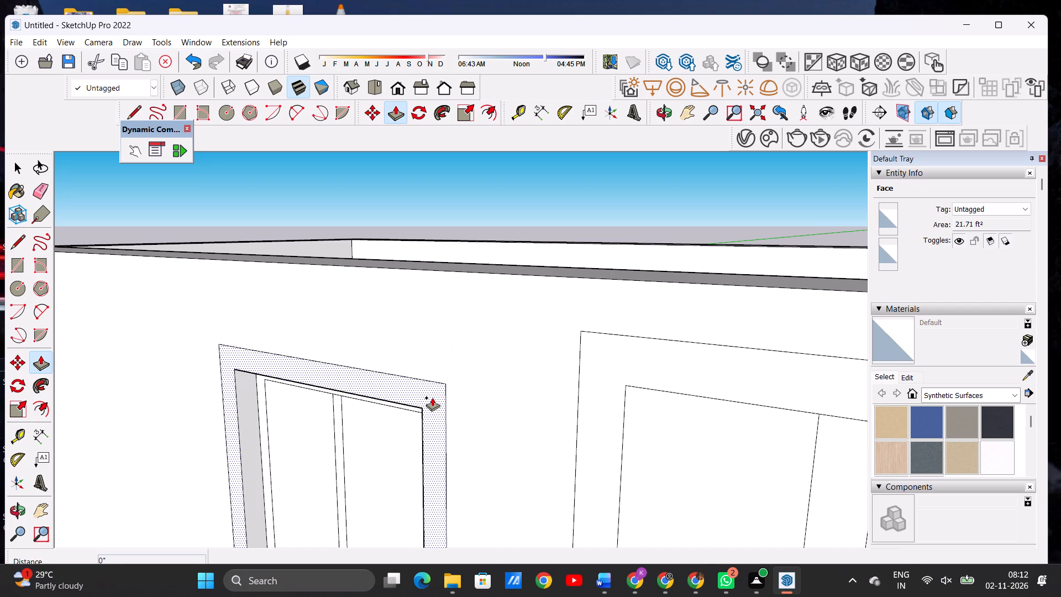
left_click(432, 397)
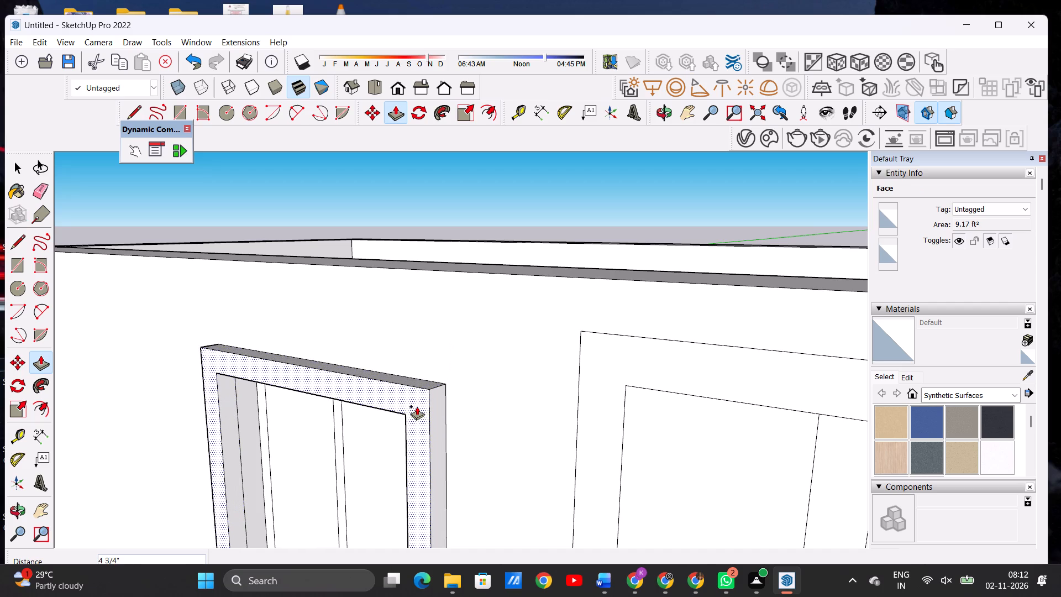
left_click(417, 404)
key("space")
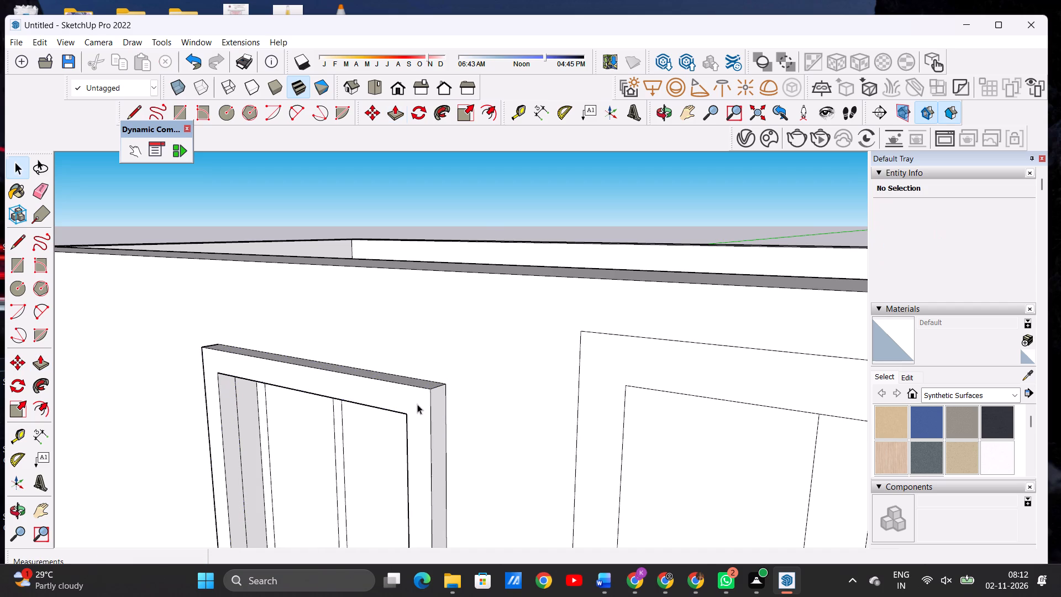
Examine the house from the front and from above, comparing the upper window with the ground-floor window and doors.
left_click(400, 87)
scroll(451, 279, "down", 17)
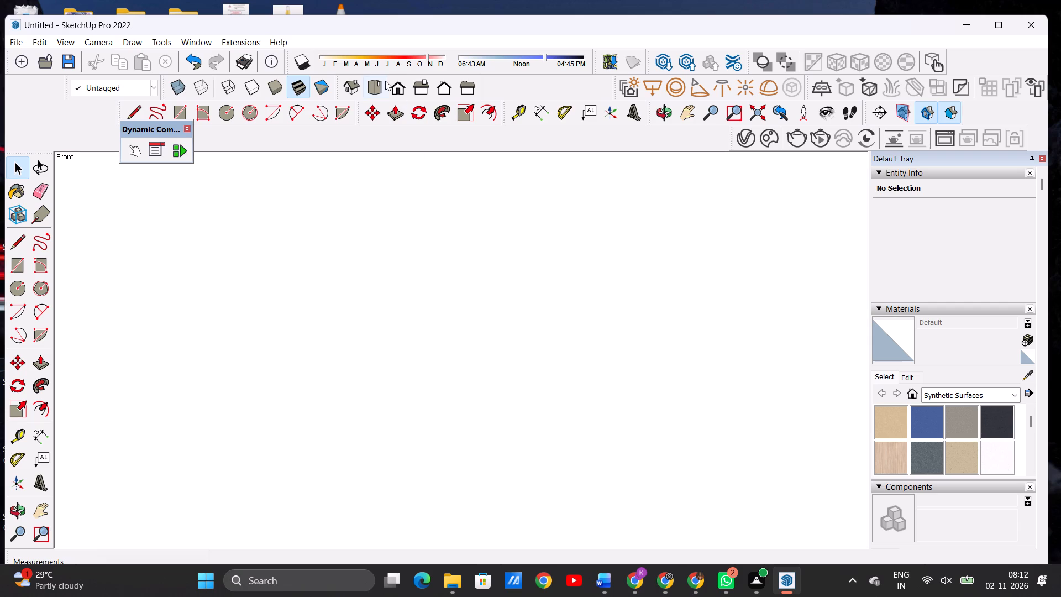
left_click(393, 86)
scroll(414, 255, "down", 13)
scroll(413, 282, "up", 1)
scroll(413, 282, "down", 2)
scroll(413, 282, "up", 1)
scroll(405, 292, "down", 15)
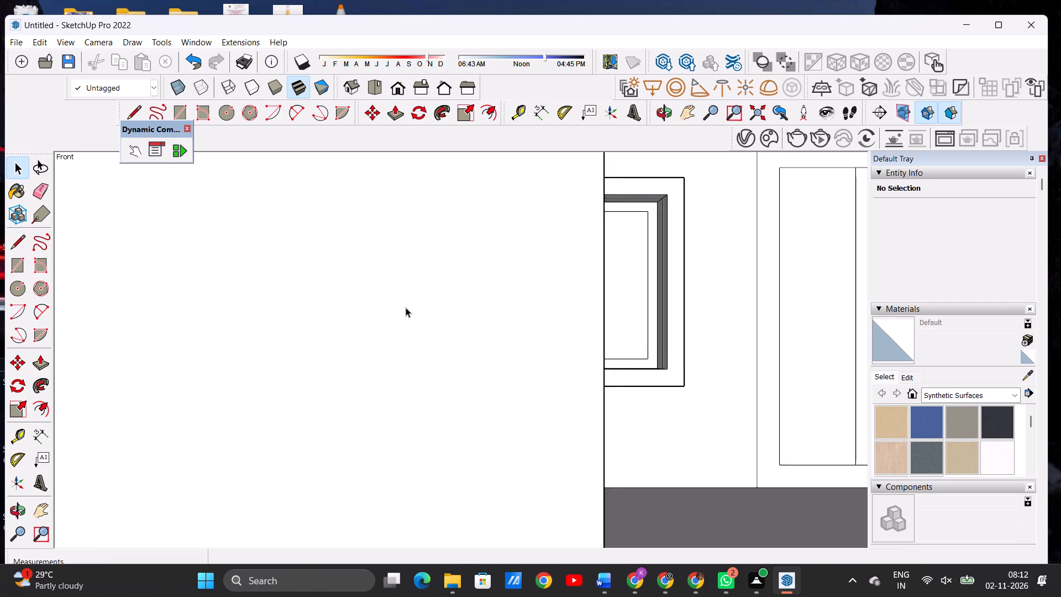
scroll(406, 307, "up", 1)
scroll(406, 301, "down", 20)
scroll(406, 301, "down", 6)
scroll(466, 306, "up", 1)
scroll(466, 306, "down", 2)
middle_click_drag(484, 295, 479, 302)
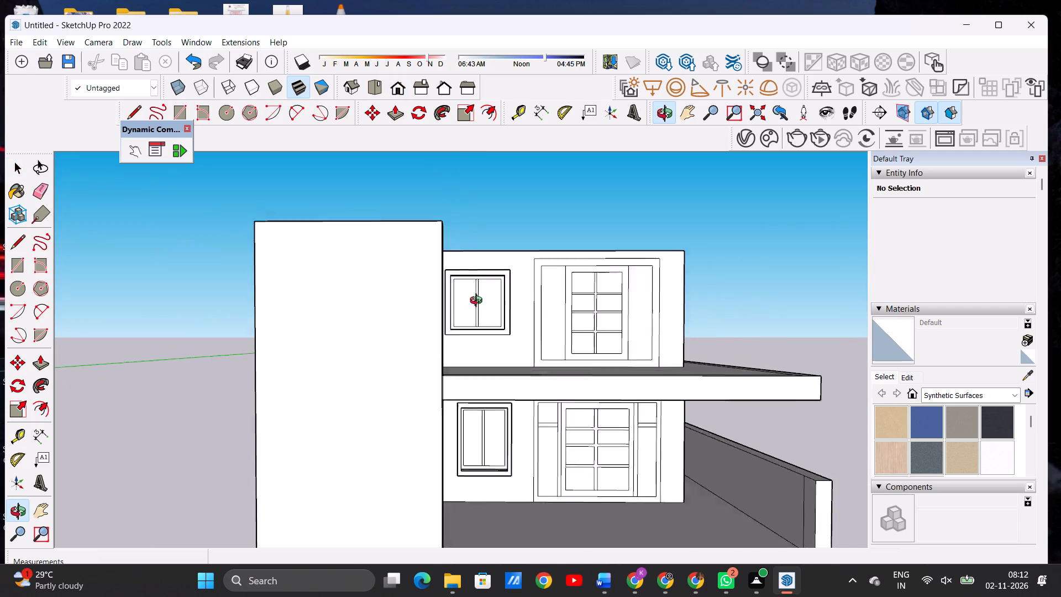
middle_click_drag(479, 302, 472, 346)
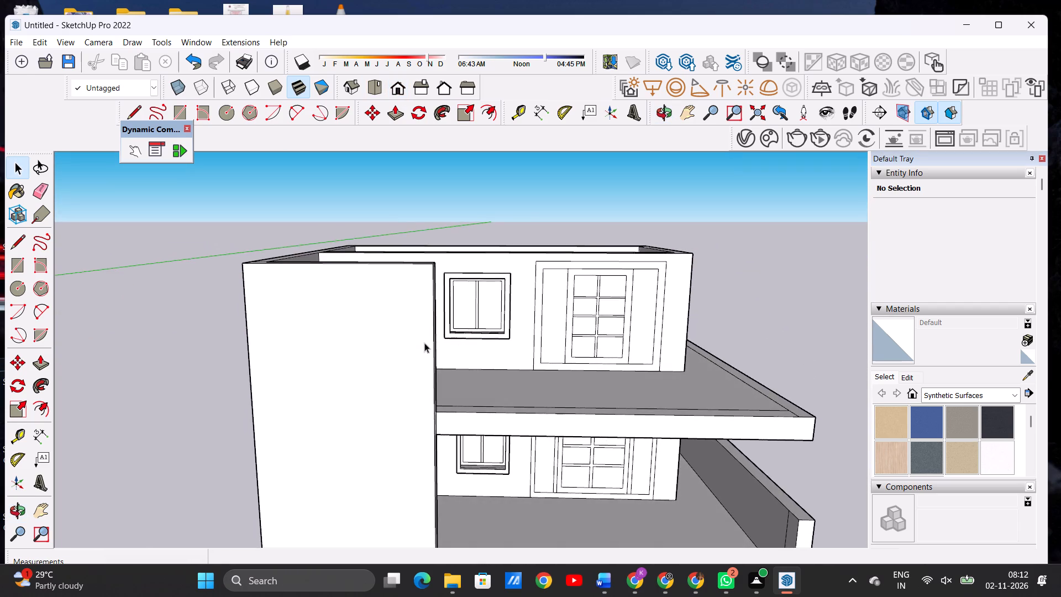
Examine the front facade, comparing the windows and gridded doors on both floors.
scroll(394, 348, "down", 9)
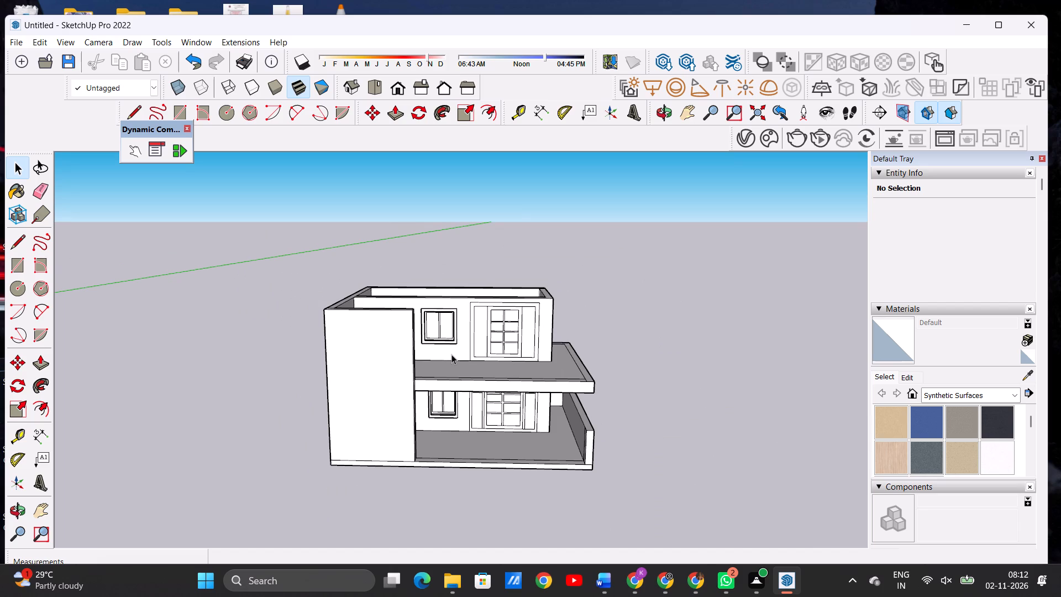
scroll(457, 362, "down", 5)
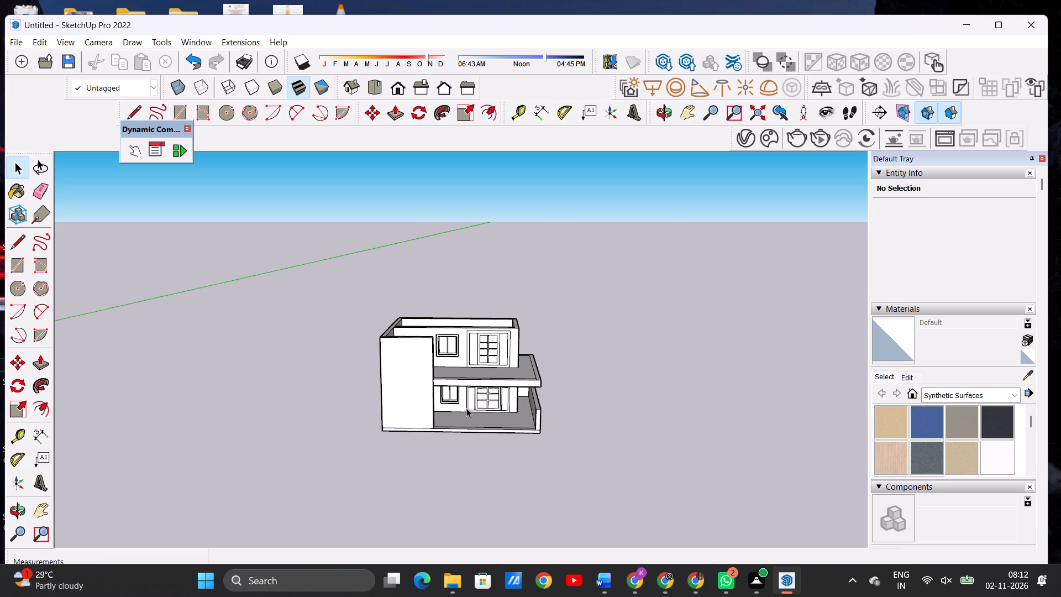
scroll(438, 431, "up", 6)
scroll(450, 287, "up", 5)
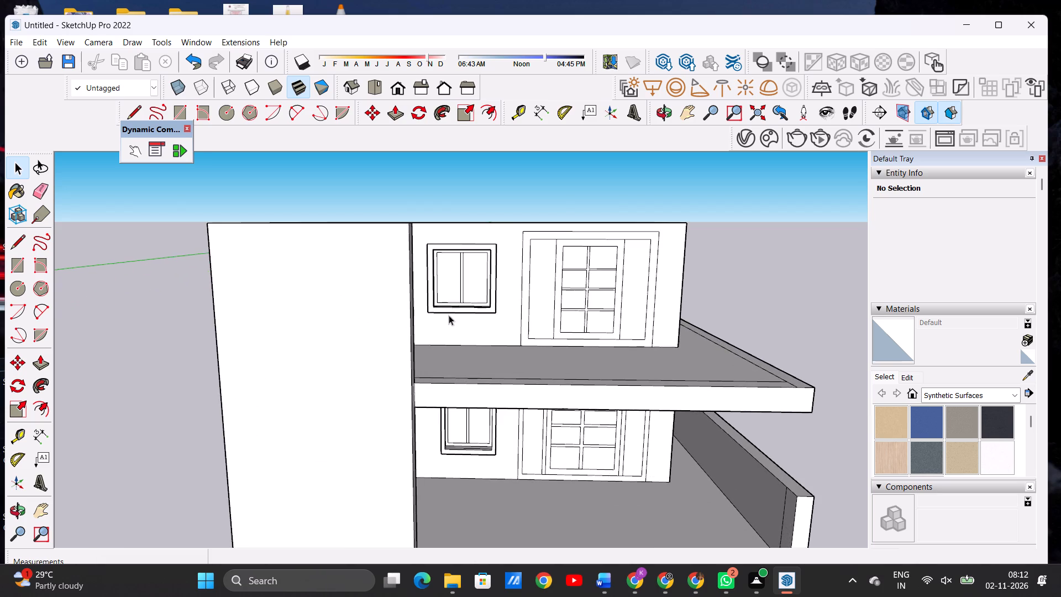
scroll(450, 363, "down", 8)
middle_click_drag(450, 410, 445, 373)
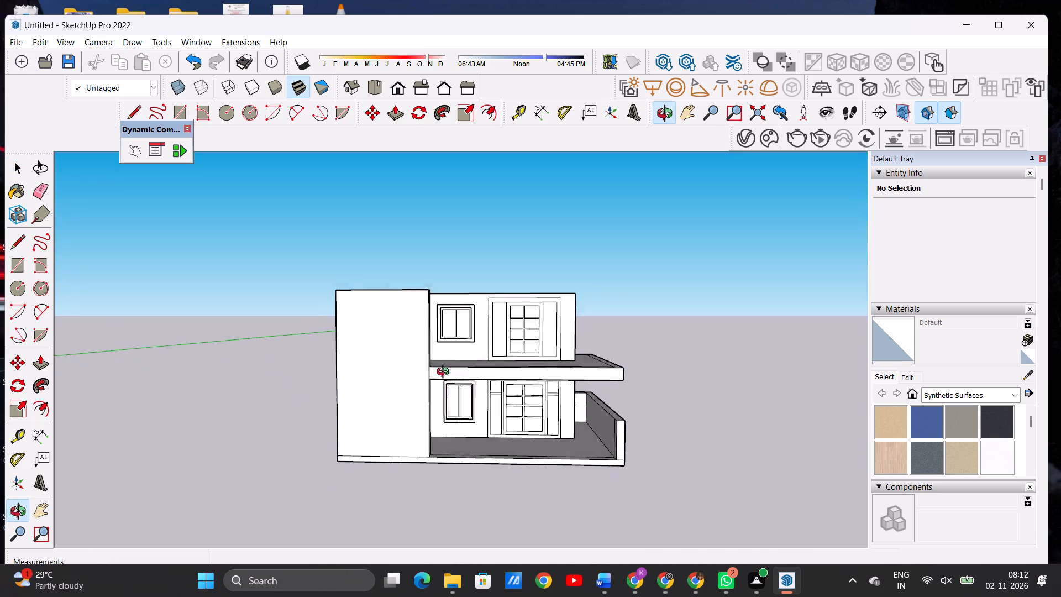
middle_click_drag(445, 373, 443, 383)
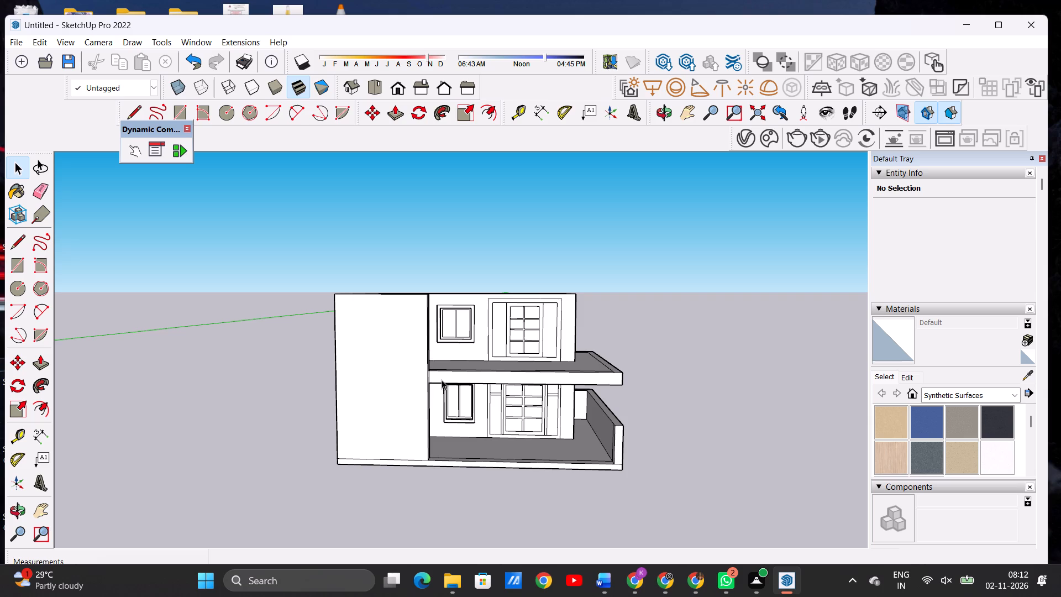
middle_click(446, 373)
middle_click_drag(433, 318, 375, 417)
scroll(403, 370, "up", 1)
scroll(556, 335, "up", 6)
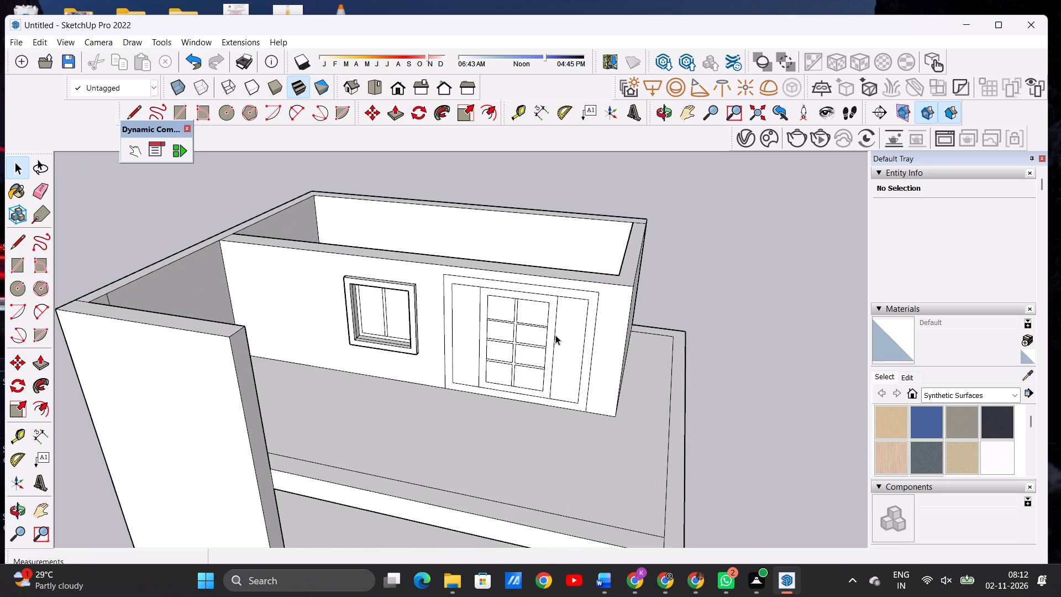
scroll(449, 355, "up", 1)
scroll(449, 361, "down", 5)
middle_click_drag(457, 400, 478, 302)
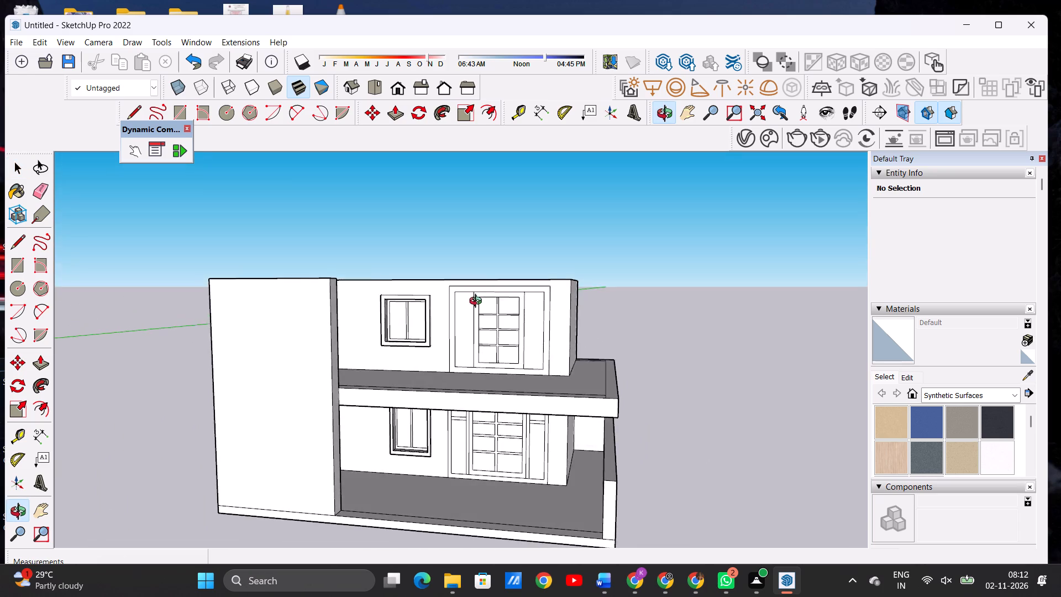
middle_click_drag(478, 302, 545, 305)
scroll(529, 338, "up", 4)
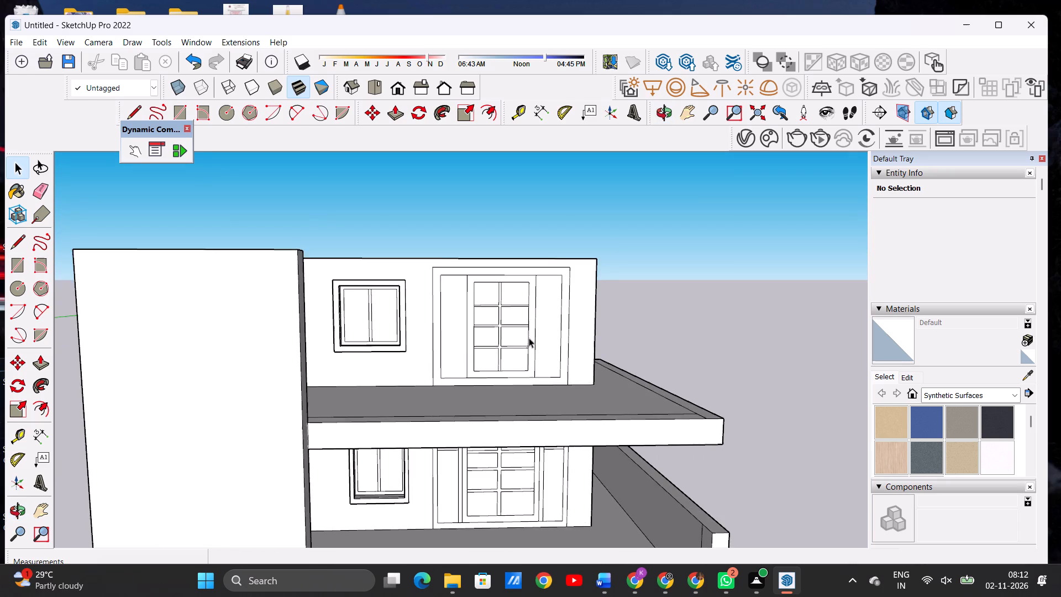
scroll(529, 338, "up", 3)
scroll(529, 338, "down", 1)
scroll(529, 338, "up", 3)
scroll(527, 340, "down", 7)
Examine the upper floor from above and from the side, including its open-topped room, terrace slab and full-height front wall.
middle_click_drag(544, 326, 296, 388)
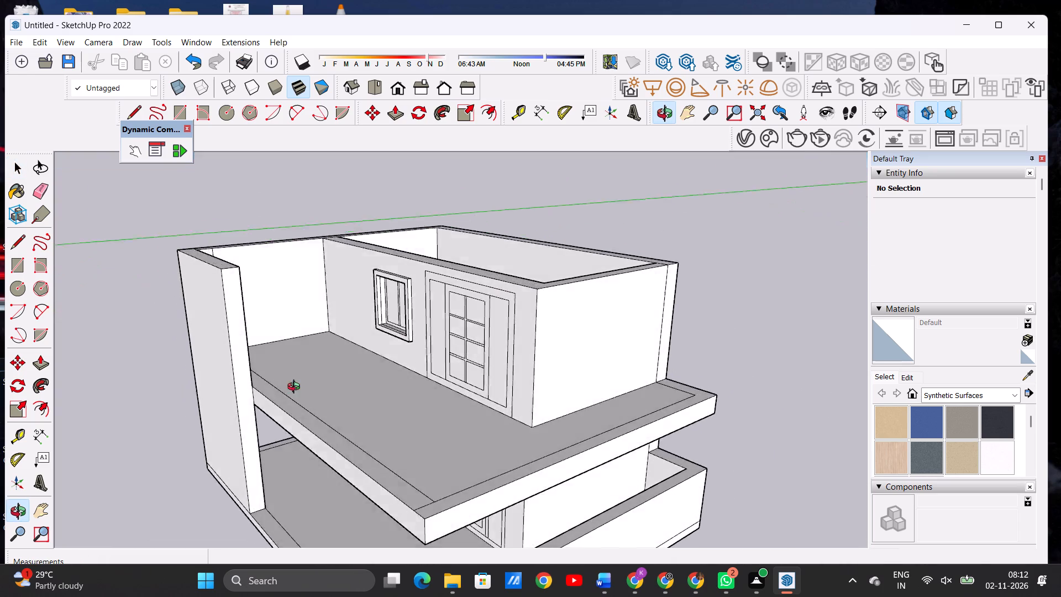
middle_click_drag(296, 388, 295, 419)
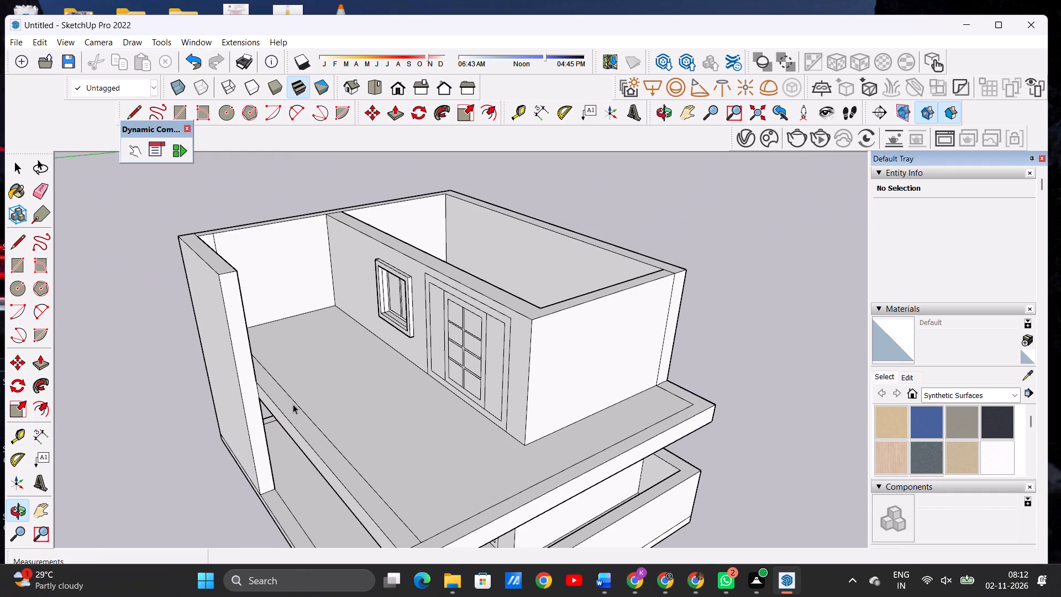
scroll(293, 379, "down", 4)
middle_click_drag(360, 387, 318, 382)
middle_click(316, 382)
middle_click_drag(314, 381, 316, 434)
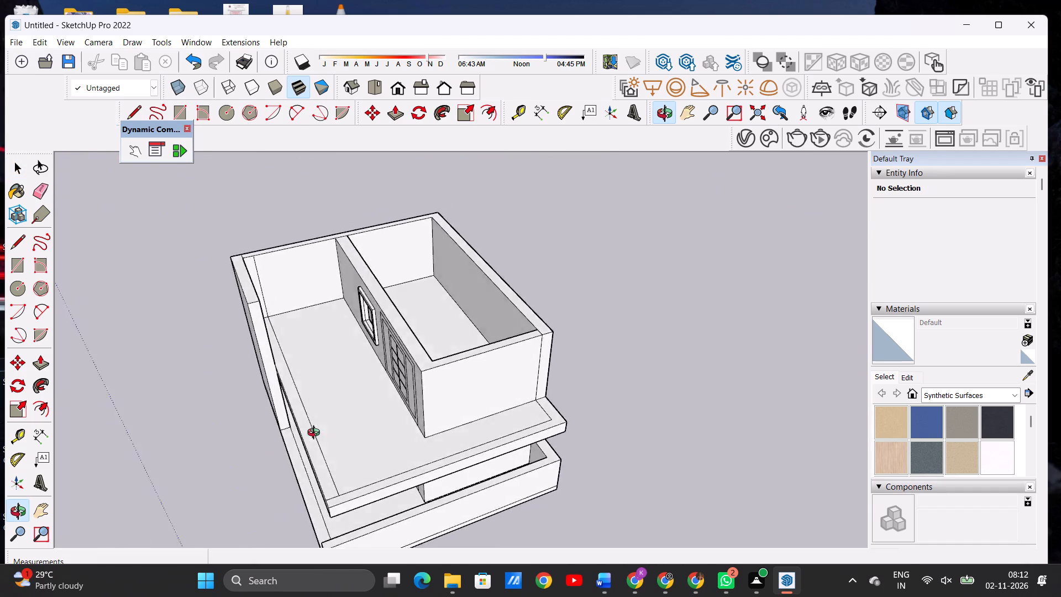
middle_click_drag(316, 434, 474, 425)
scroll(386, 424, "down", 5)
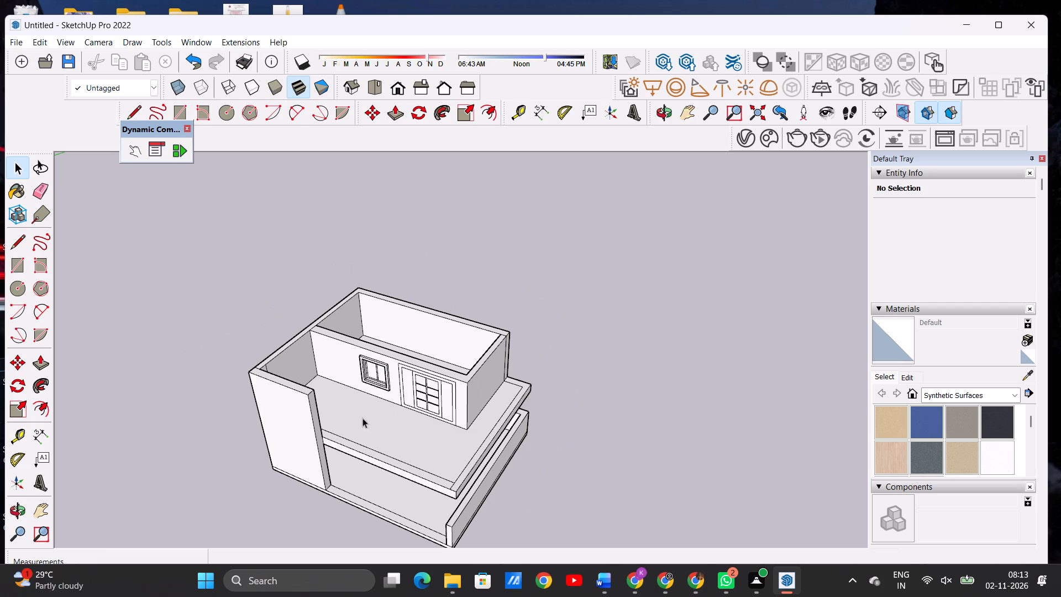
middle_click_drag(306, 418, 283, 425)
middle_click_drag(427, 422, 386, 422)
middle_click_drag(241, 422, 227, 444)
middle_click(227, 446)
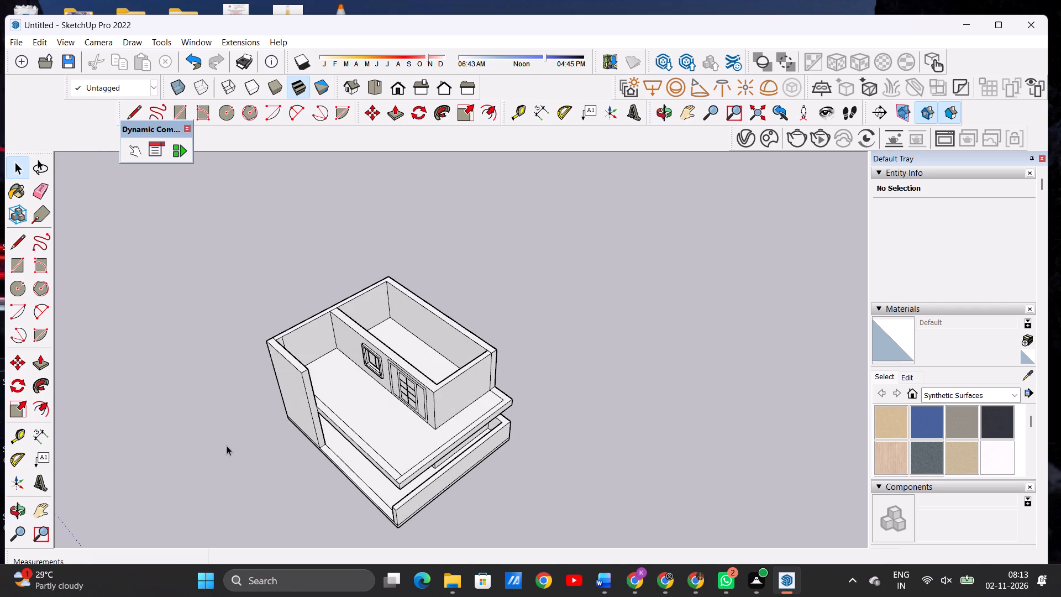
scroll(377, 390, "down", 6)
scroll(413, 371, "up", 10)
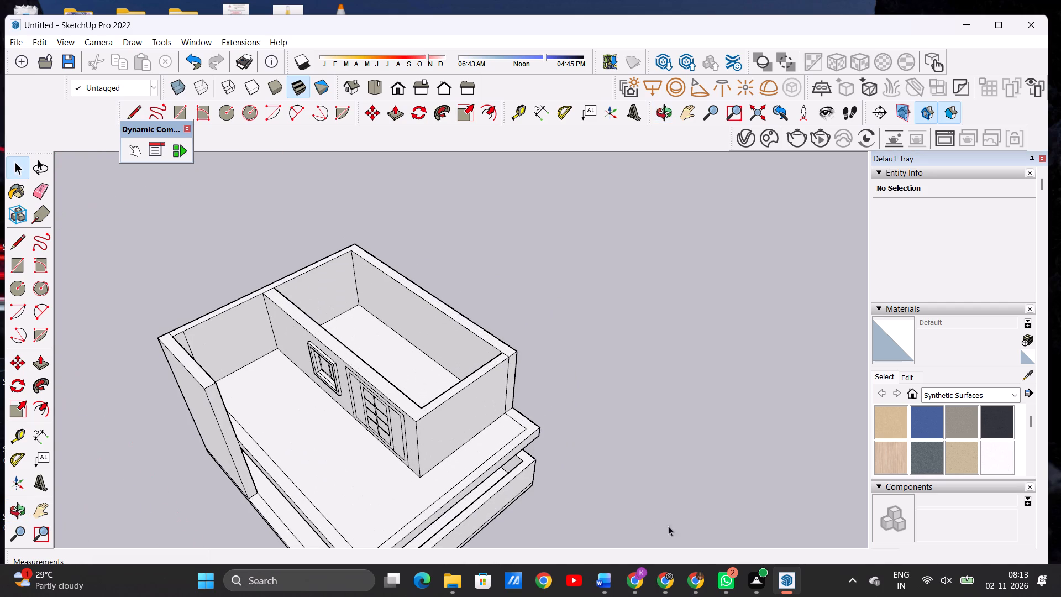
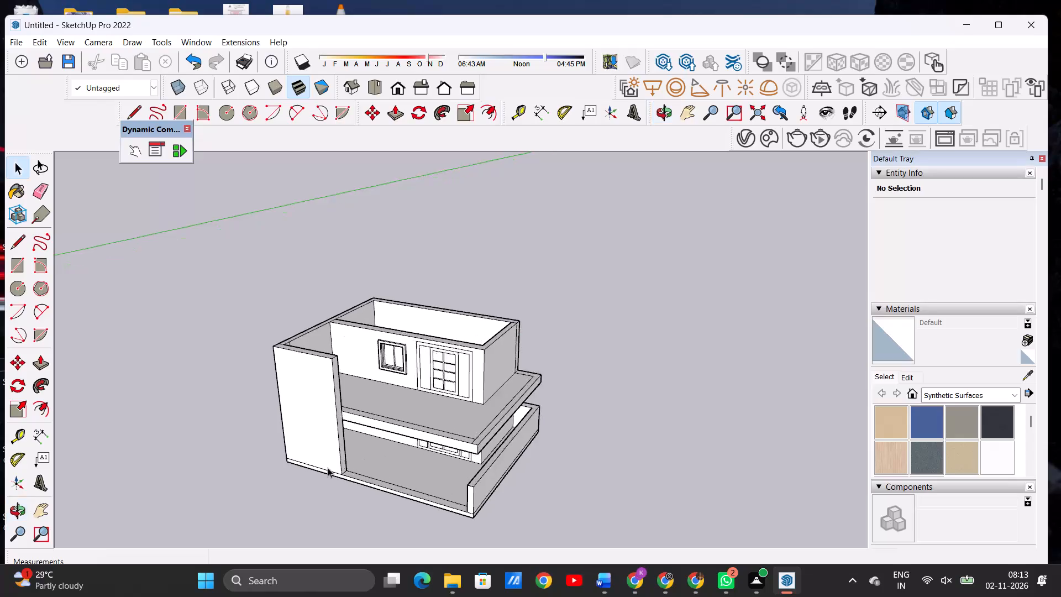
Examine the upper terrace slab and its junction with the full-height front wall from the front and side.
scroll(328, 468, "up", 6)
scroll(338, 436, "down", 7)
middle_click_drag(454, 409, 566, 430)
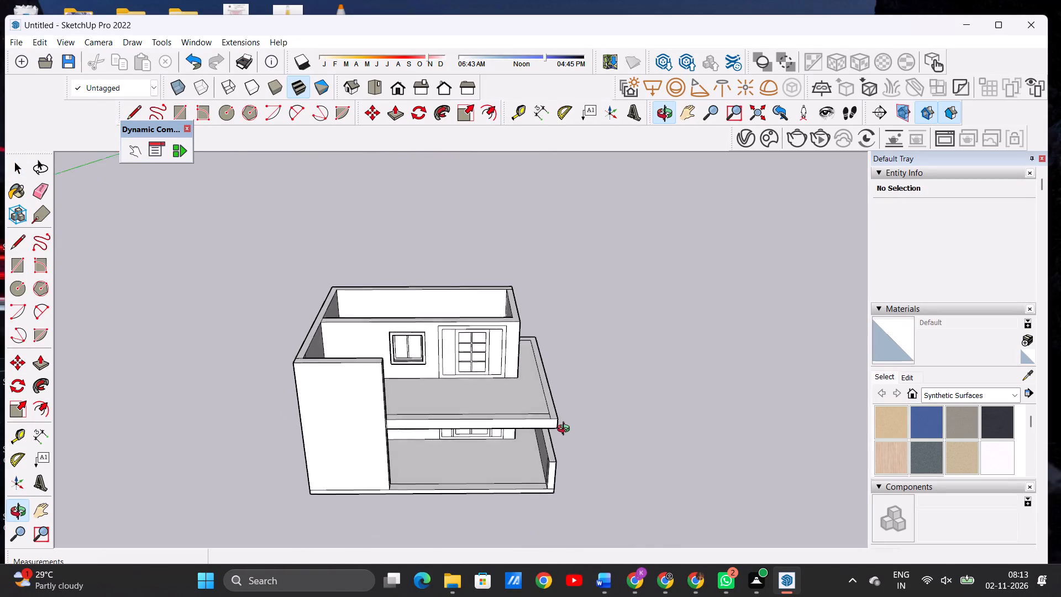
middle_click_drag(566, 430, 551, 439)
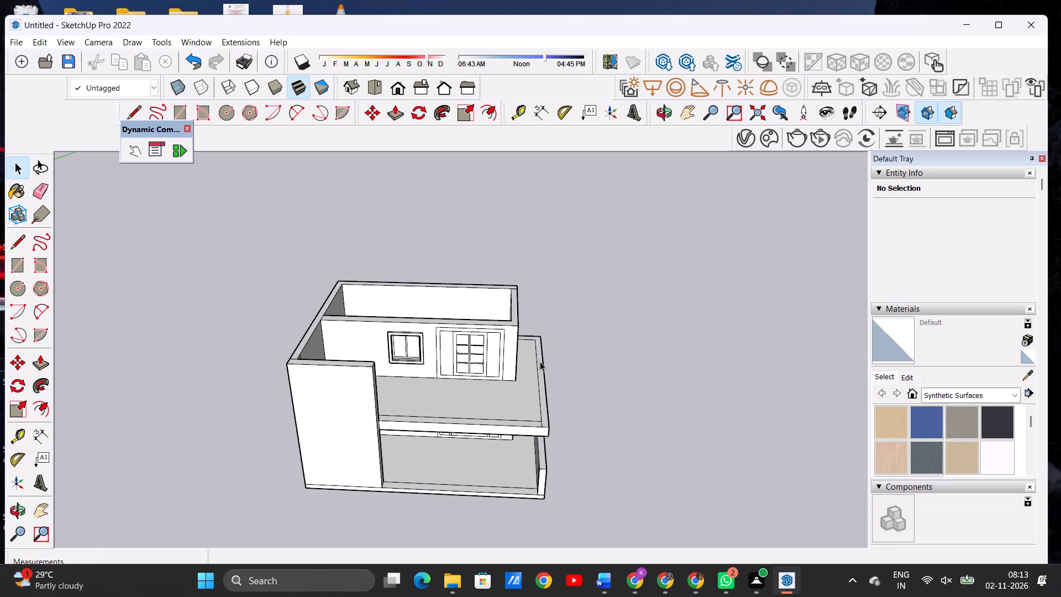
scroll(510, 375, "down", 2)
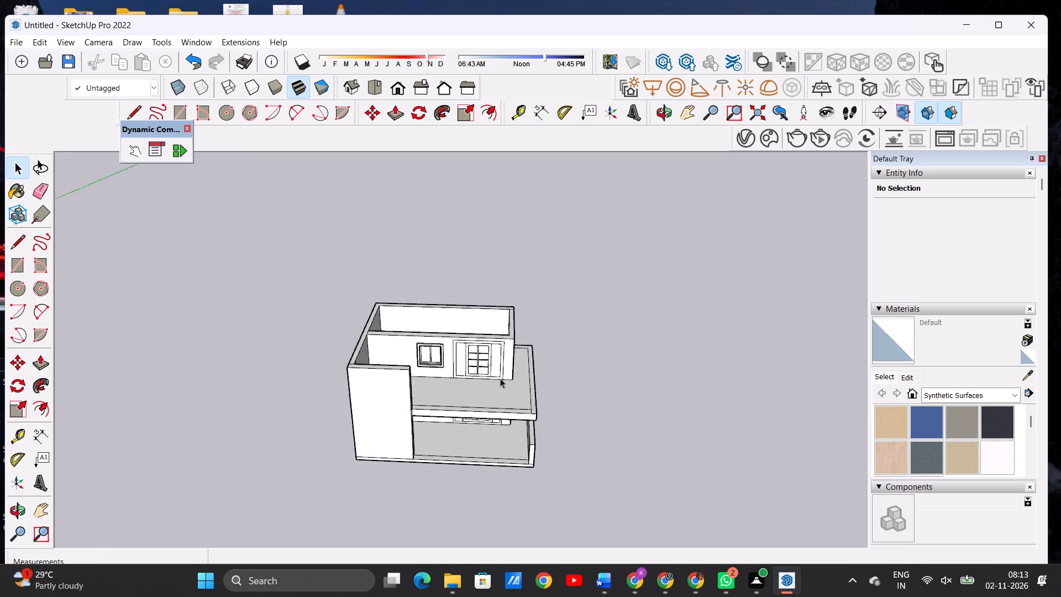
scroll(500, 378, "down", 4)
scroll(452, 413, "up", 1)
scroll(452, 413, "down", 1)
scroll(452, 413, "up", 12)
middle_click_drag(501, 377, 264, 411)
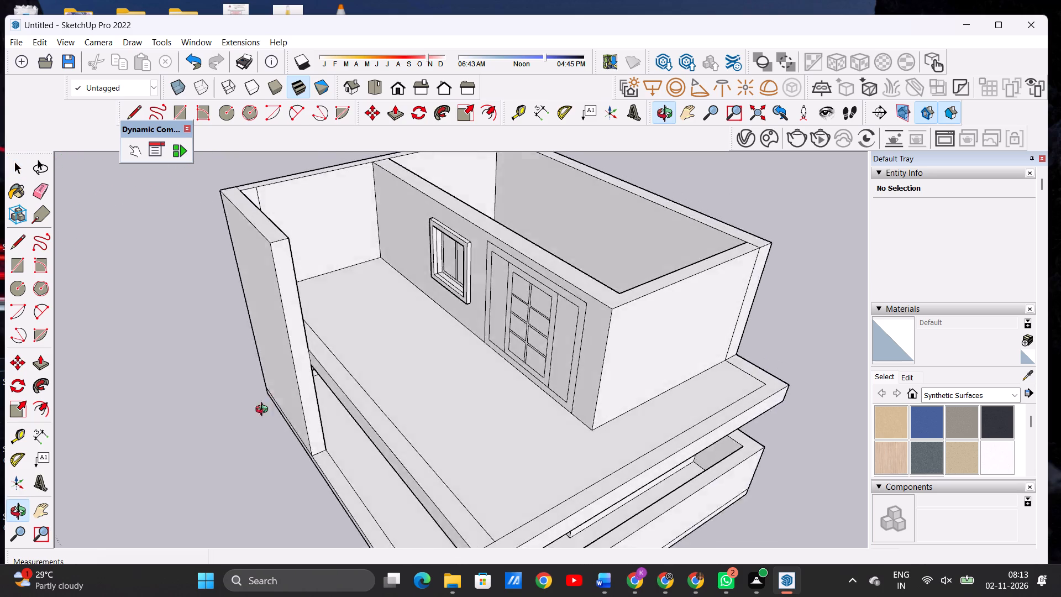
middle_click_drag(264, 411, 368, 399)
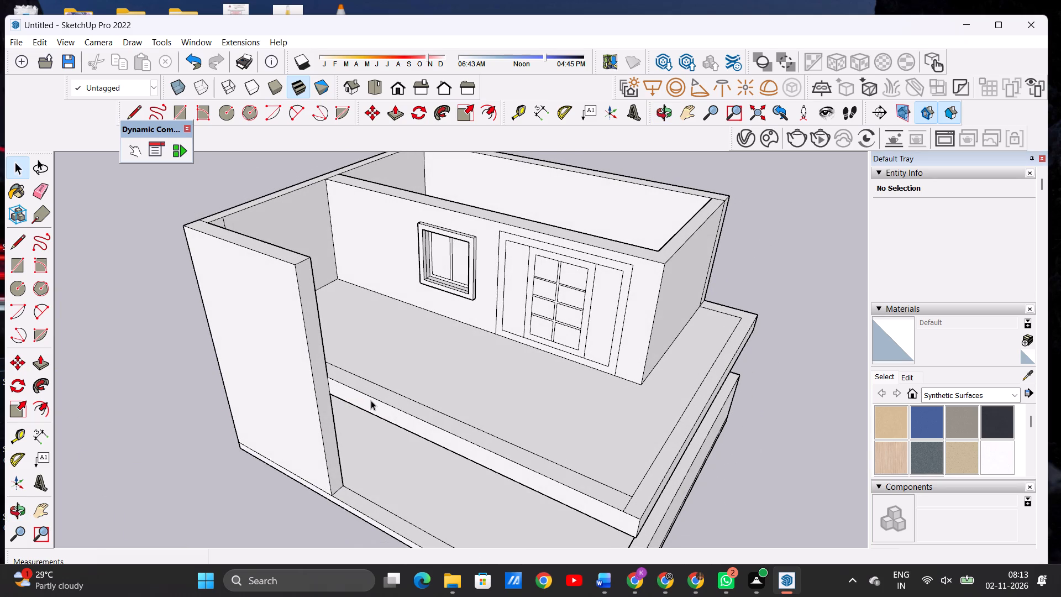
scroll(340, 383, "up", 1)
scroll(340, 383, "down", 1)
scroll(340, 383, "up", 3)
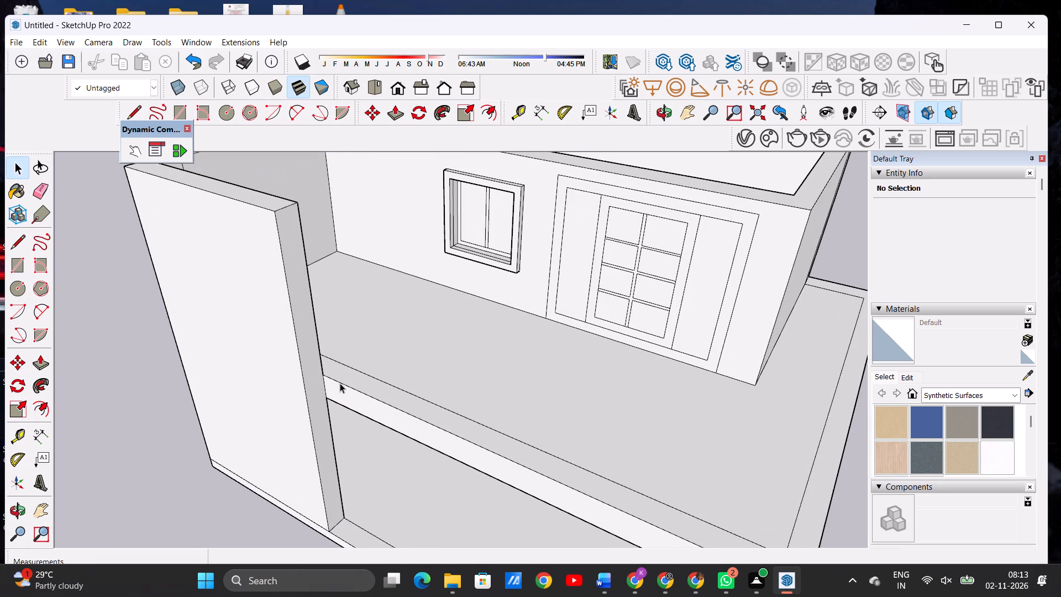
Push/Pull the upper slab's front edge face outward by about 1' 4 3/4" to the front wall's outer corner.
key("l")
key("space")
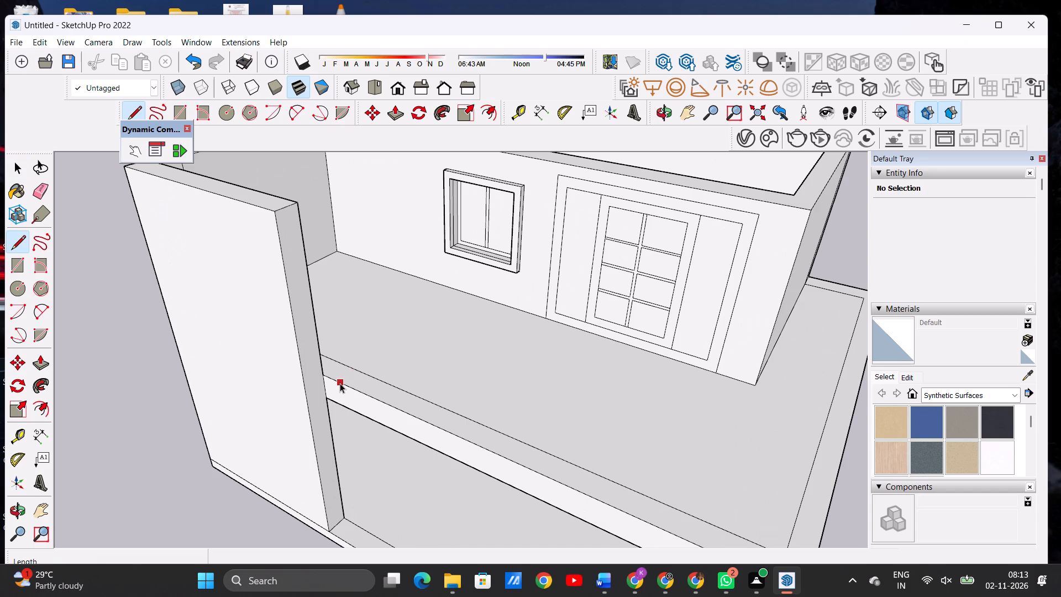
scroll(352, 381, "down", 9)
middle_click_drag(358, 431, 358, 384)
middle_click(358, 384)
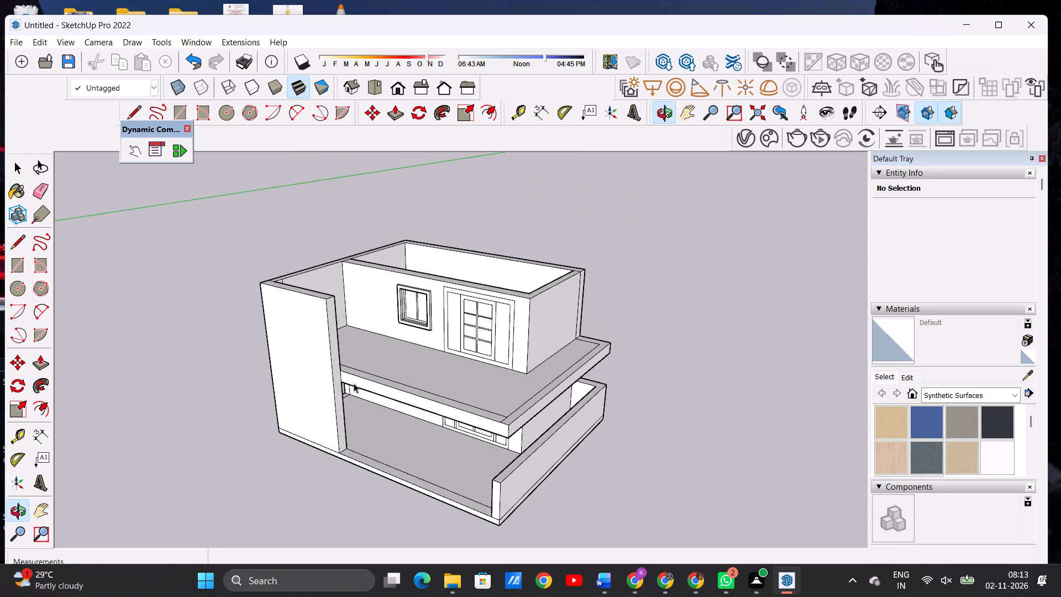
scroll(354, 383, "up", 18)
key("p")
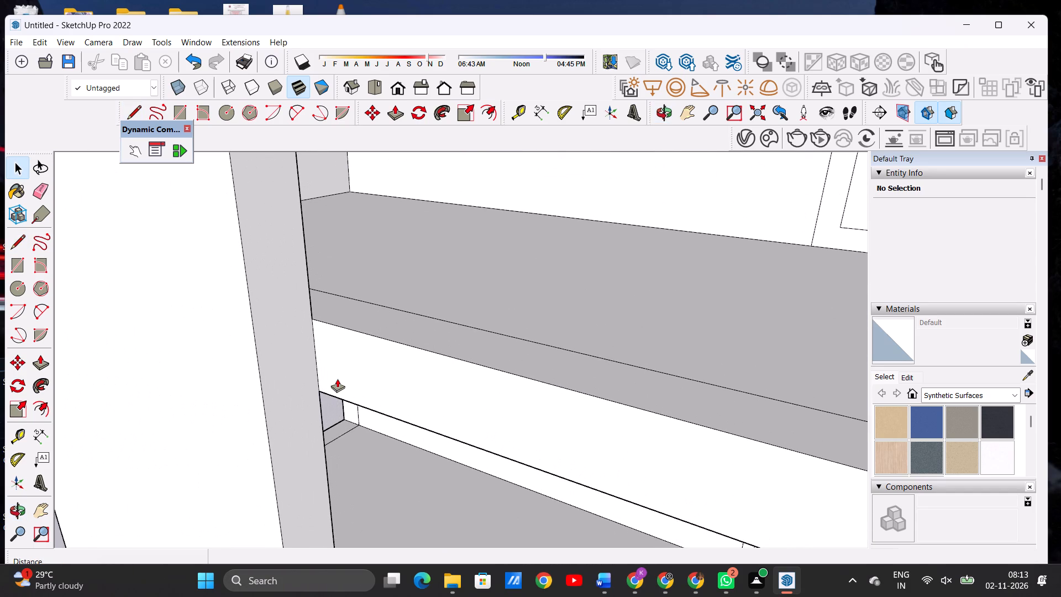
left_click(330, 332)
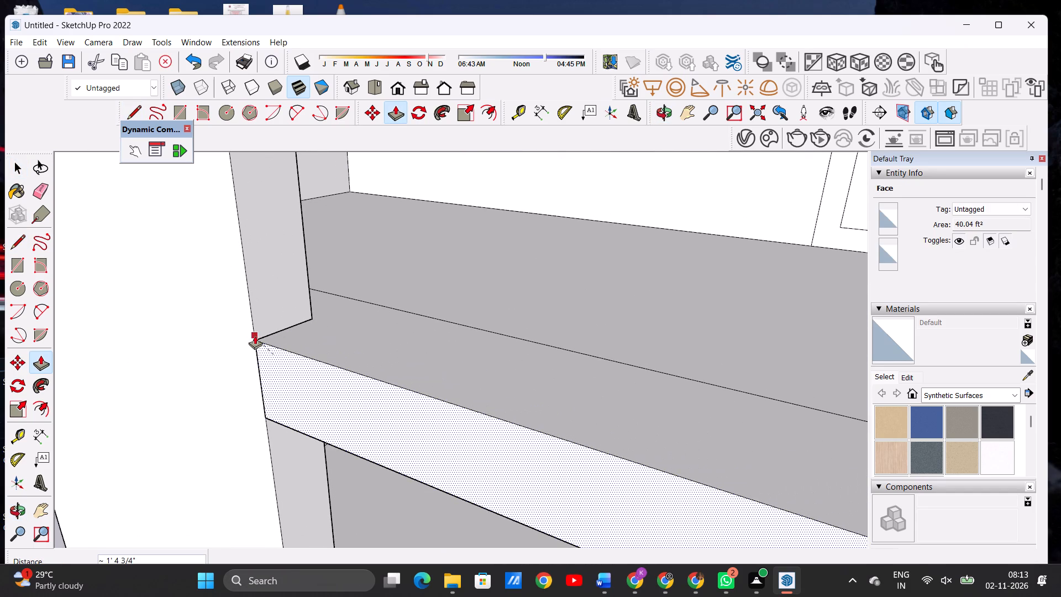
left_click(255, 336)
key("space")
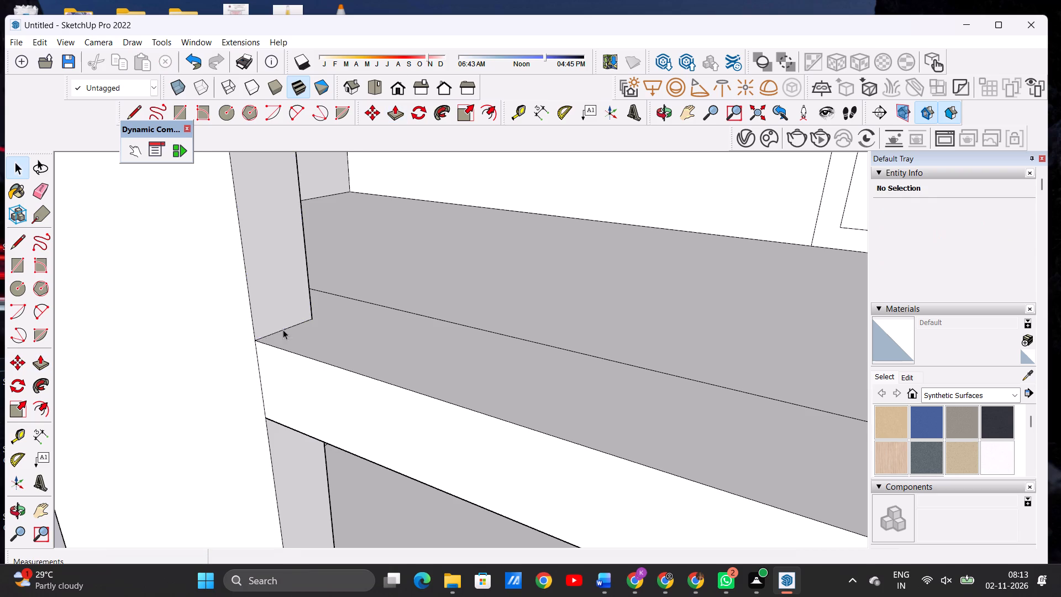
Draw a line about 23' 11" long across the terrace slab, from the front wall's inner corner to the side border line.
scroll(290, 329, "down", 4)
scroll(291, 332, "up", 1)
scroll(291, 332, "down", 16)
middle_click_drag(320, 359, 493, 402)
scroll(623, 407, "up", 5)
key("l")
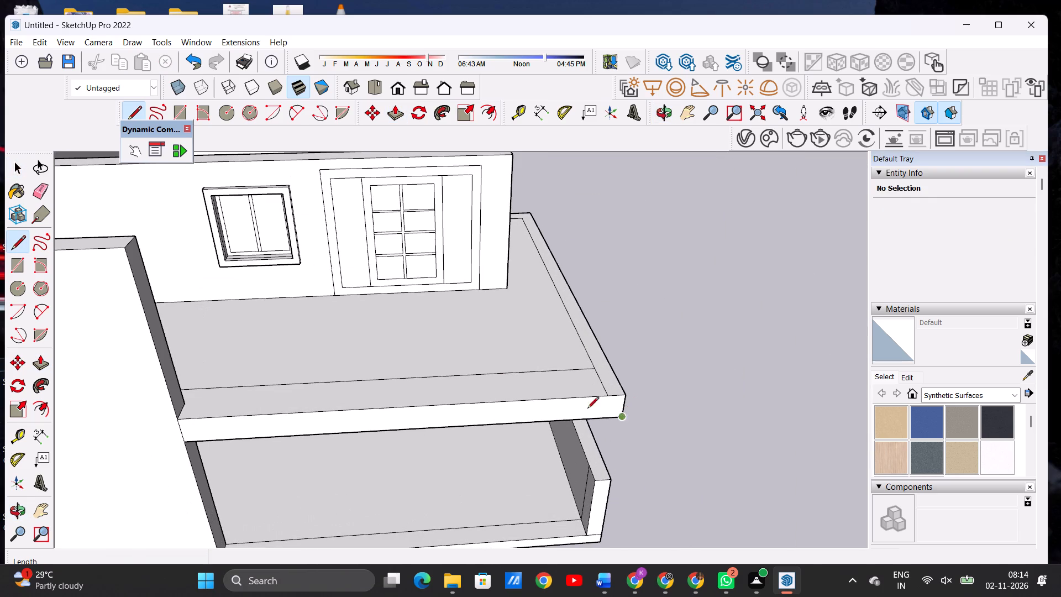
scroll(407, 381, "down", 3)
middle_click_drag(387, 383, 255, 433)
scroll(234, 349, "up", 1)
scroll(230, 349, "down", 1)
scroll(230, 349, "up", 5)
scroll(225, 340, "down", 1)
scroll(225, 339, "up", 2)
scroll(225, 339, "down", 1)
scroll(225, 339, "up", 1)
scroll(225, 339, "down", 1)
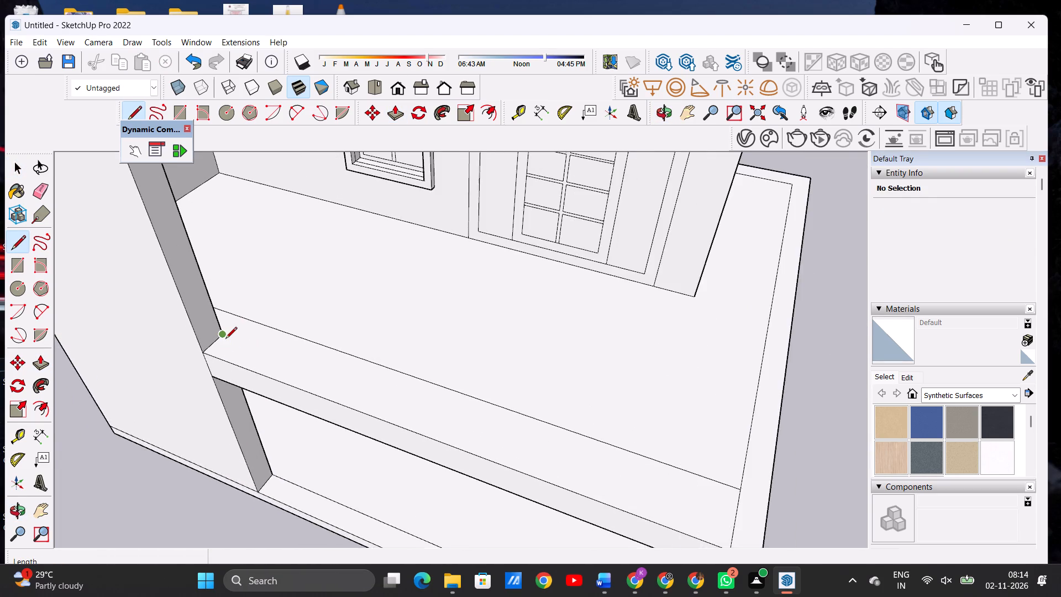
scroll(225, 339, "up", 7)
left_click(220, 328)
scroll(348, 384, "down", 6)
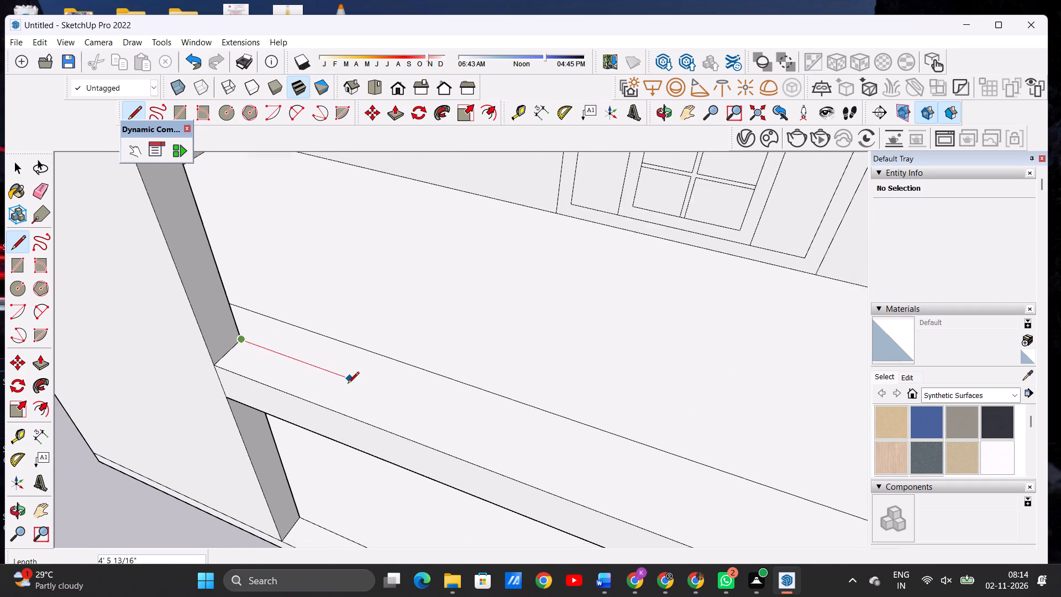
scroll(348, 384, "down", 10)
scroll(500, 441, "up", 13)
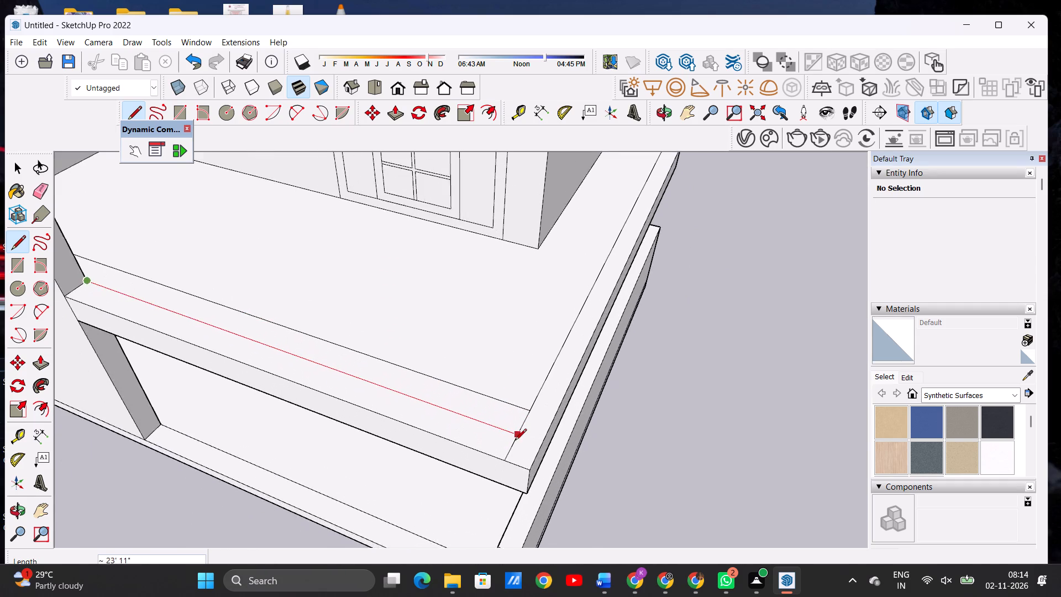
scroll(515, 441, "up", 9)
scroll(515, 439, "down", 1)
scroll(515, 439, "up", 2)
scroll(515, 439, "down", 1)
scroll(515, 439, "up", 1)
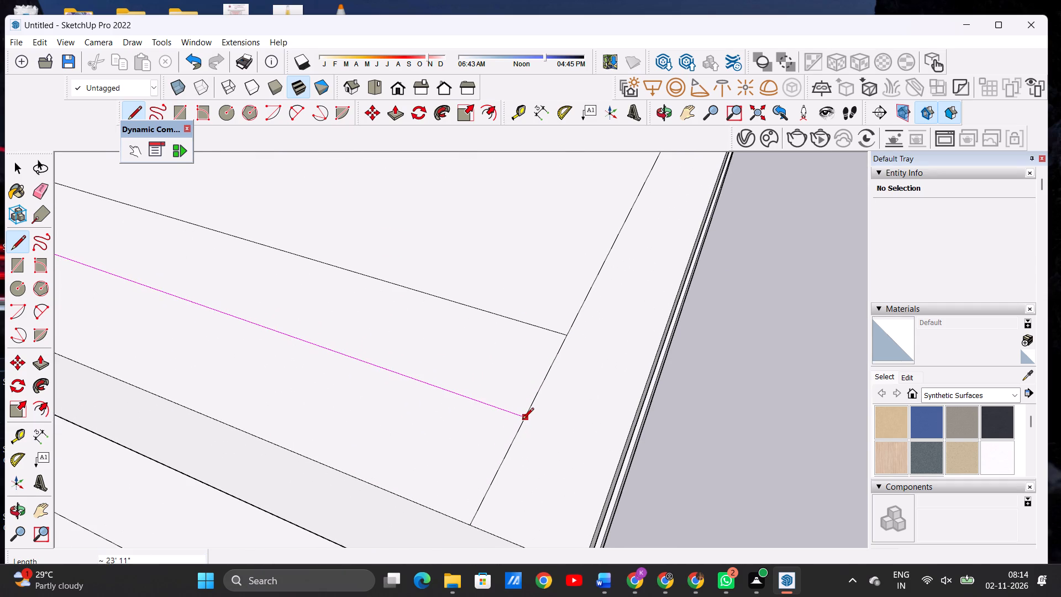
left_click(522, 420)
key("space")
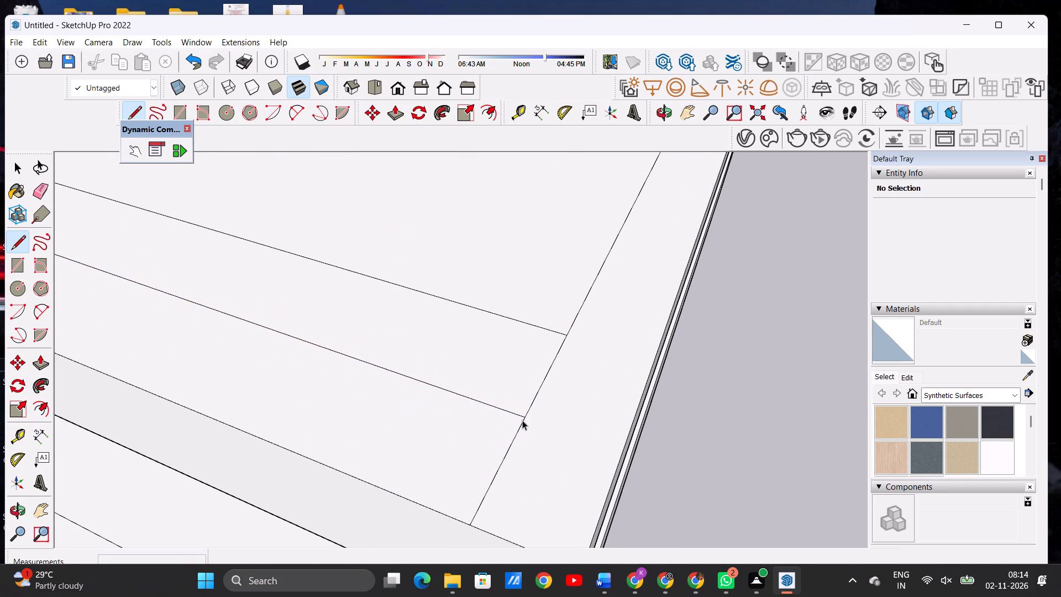
Examine the extended terrace slab and both floors of the facade from the front and from above.
scroll(517, 423, "down", 12)
scroll(542, 443, "up", 1)
scroll(542, 443, "down", 11)
middle_click(478, 431)
middle_click_drag(482, 430, 621, 396)
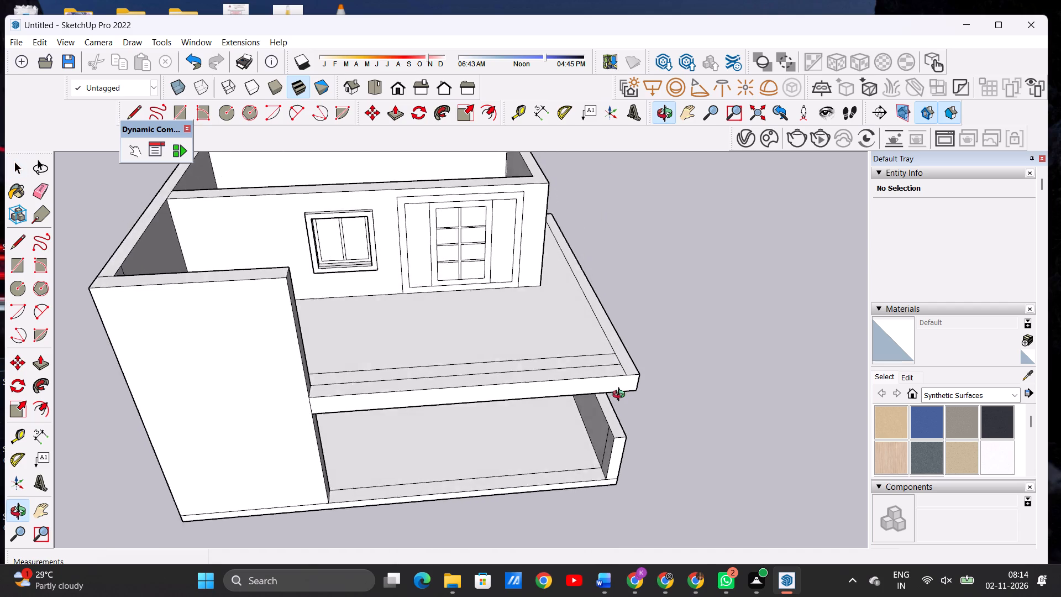
middle_click_drag(621, 396, 579, 374)
scroll(575, 398, "down", 1)
scroll(575, 399, "up", 1)
scroll(575, 399, "down", 4)
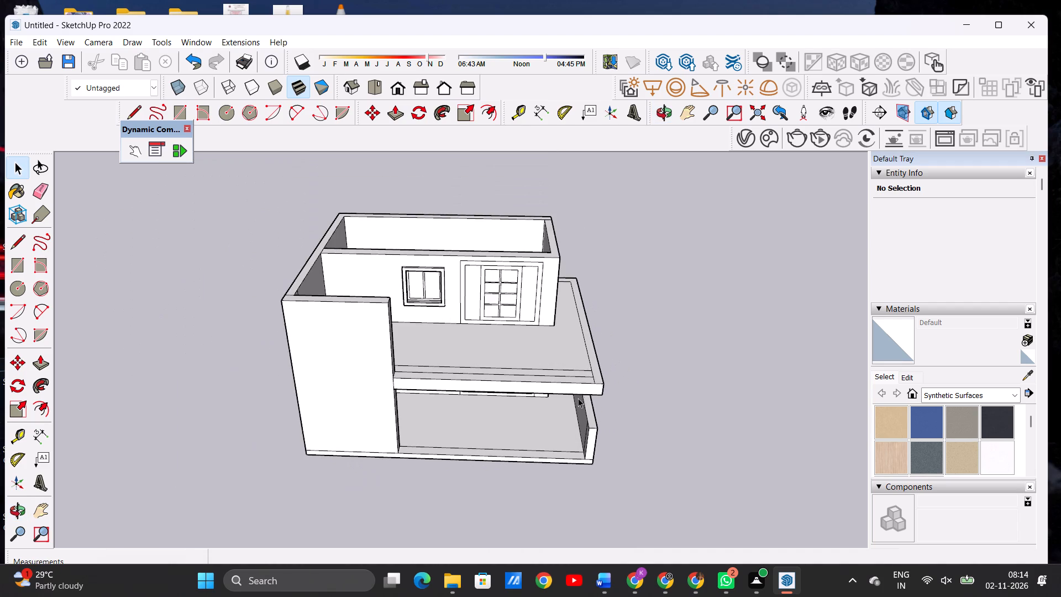
middle_click_drag(587, 392, 586, 362)
scroll(596, 365, "up", 8)
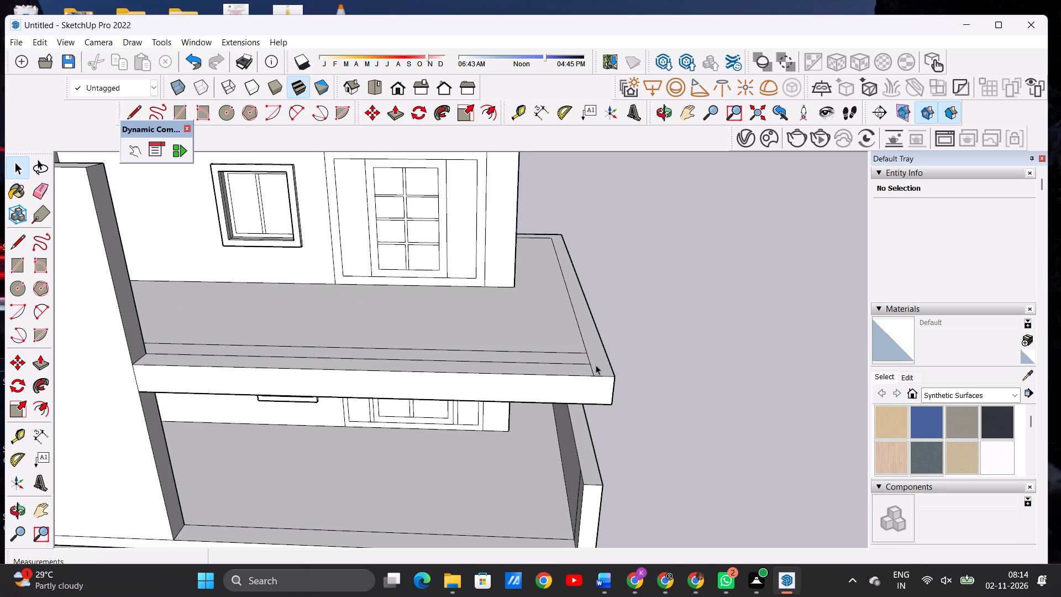
scroll(585, 386, "down", 6)
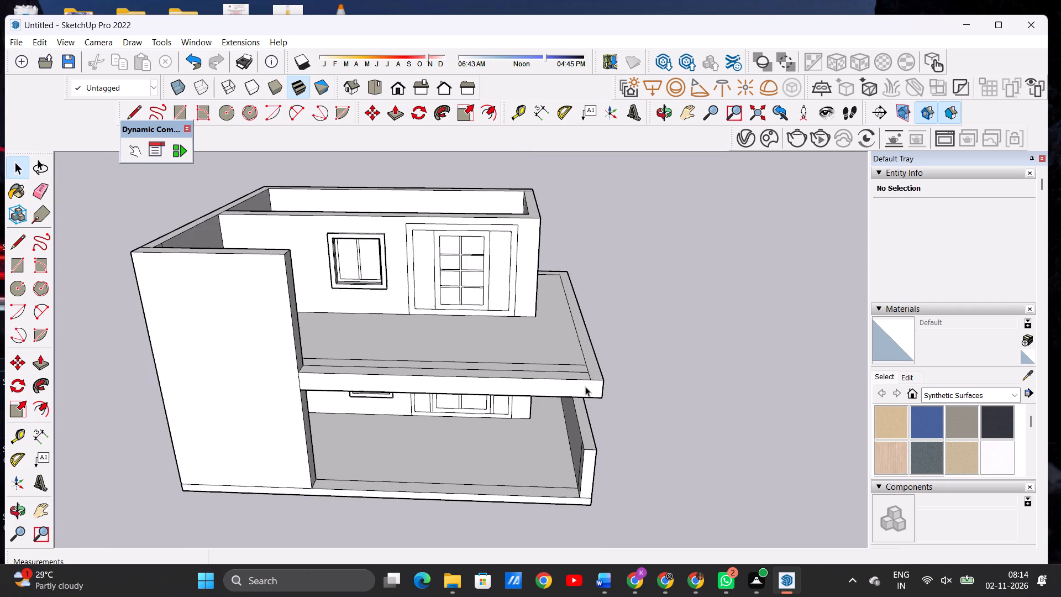
scroll(589, 386, "down", 6)
scroll(631, 402, "down", 3)
middle_click_drag(572, 411, 559, 295)
scroll(474, 357, "up", 2)
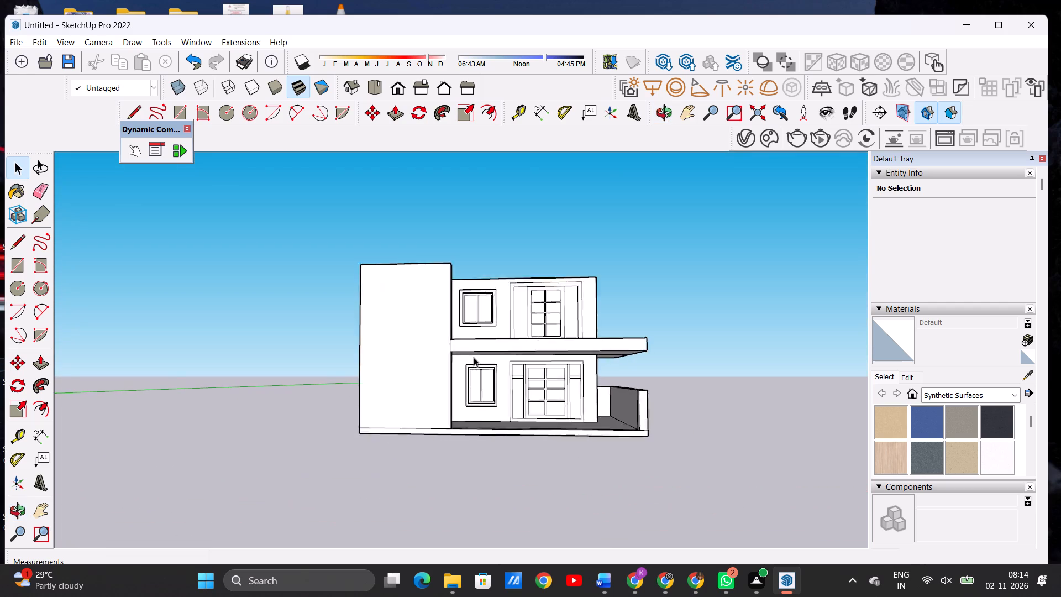
scroll(474, 357, "up", 4)
middle_click_drag(477, 326, 483, 382)
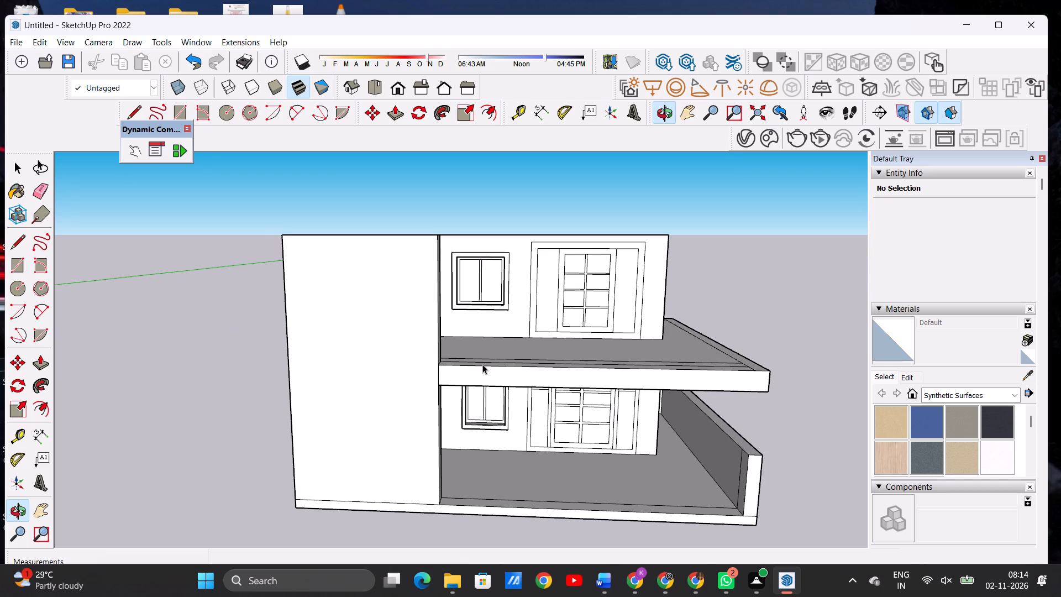
scroll(474, 355, "down", 5)
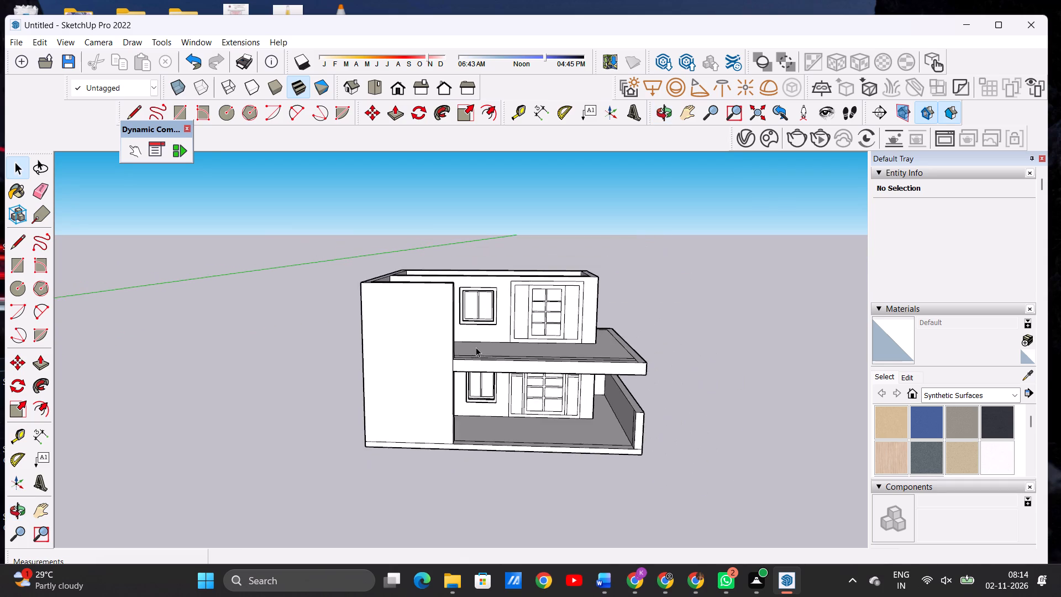
scroll(478, 347, "down", 4)
scroll(524, 317, "up", 7)
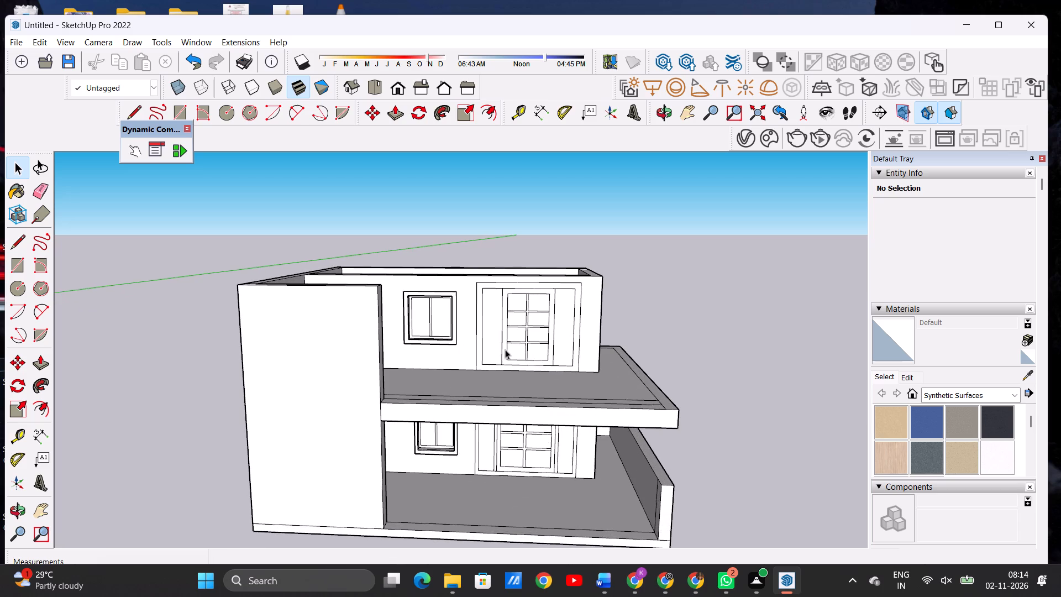
middle_click_drag(499, 361, 509, 406)
middle_click(509, 406)
scroll(432, 404, "down", 6)
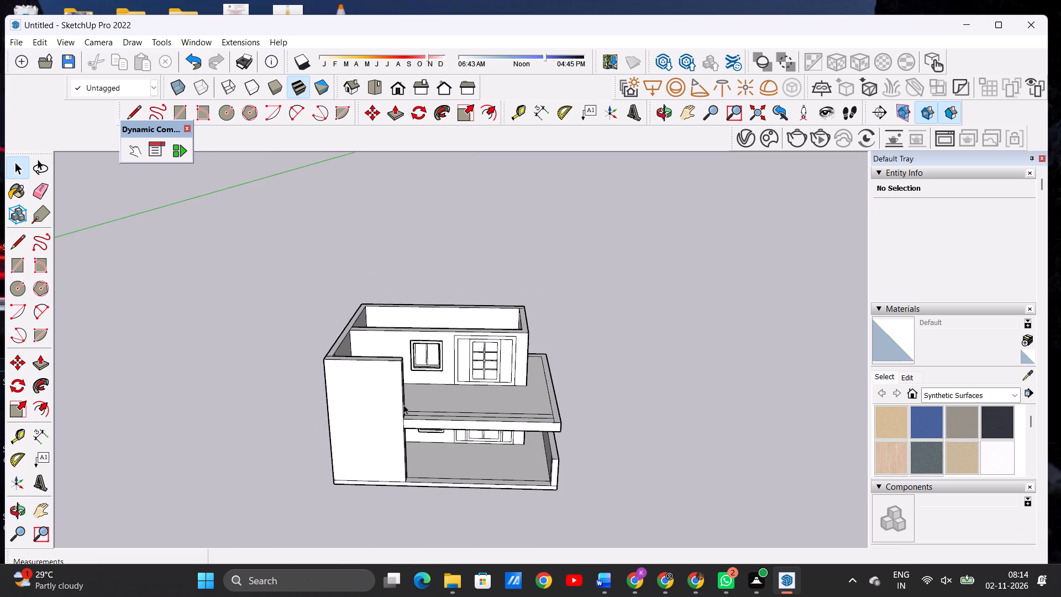
Extend the new terrace line about 1' 1/2" from the side border line to the slab's outer side edge.
scroll(560, 425, "up", 10)
scroll(546, 400, "down", 1)
scroll(546, 400, "up", 1)
scroll(546, 400, "down", 1)
scroll(547, 397, "up", 1)
middle_click_drag(547, 397, 550, 449)
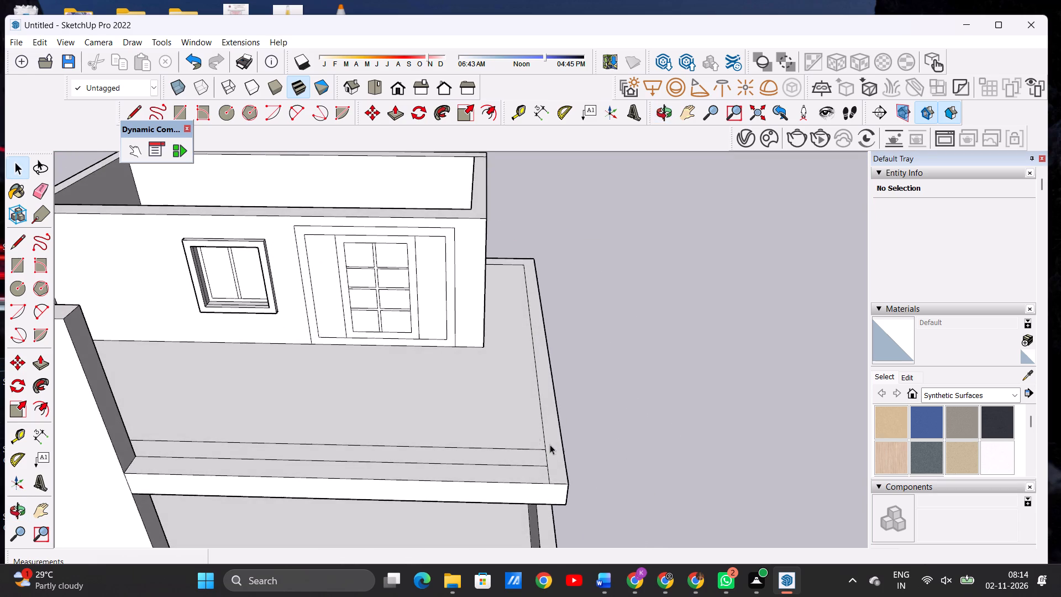
scroll(529, 427, "down", 1)
scroll(556, 454, "up", 7)
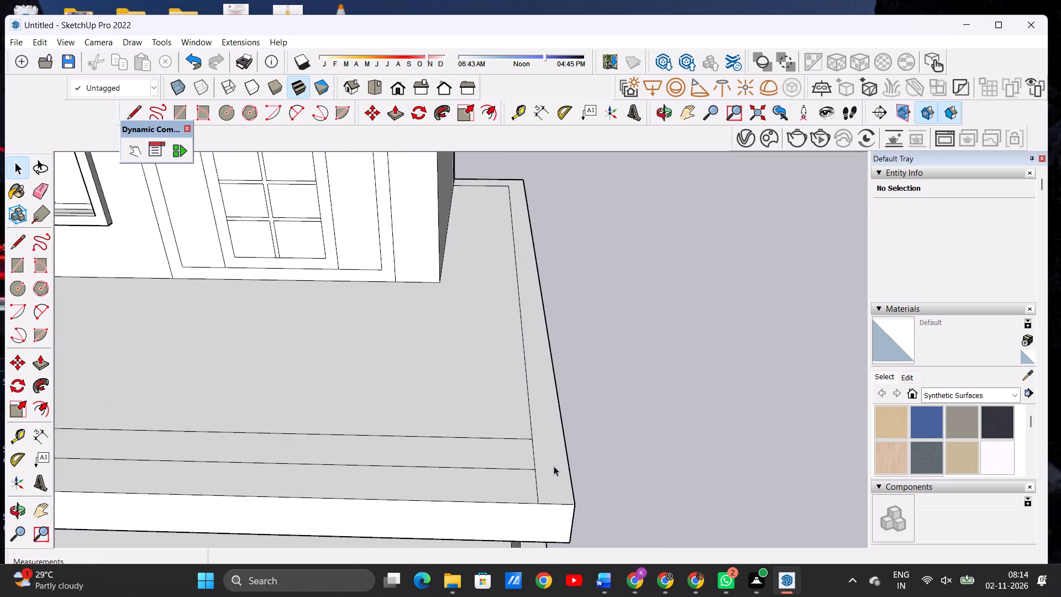
key("l")
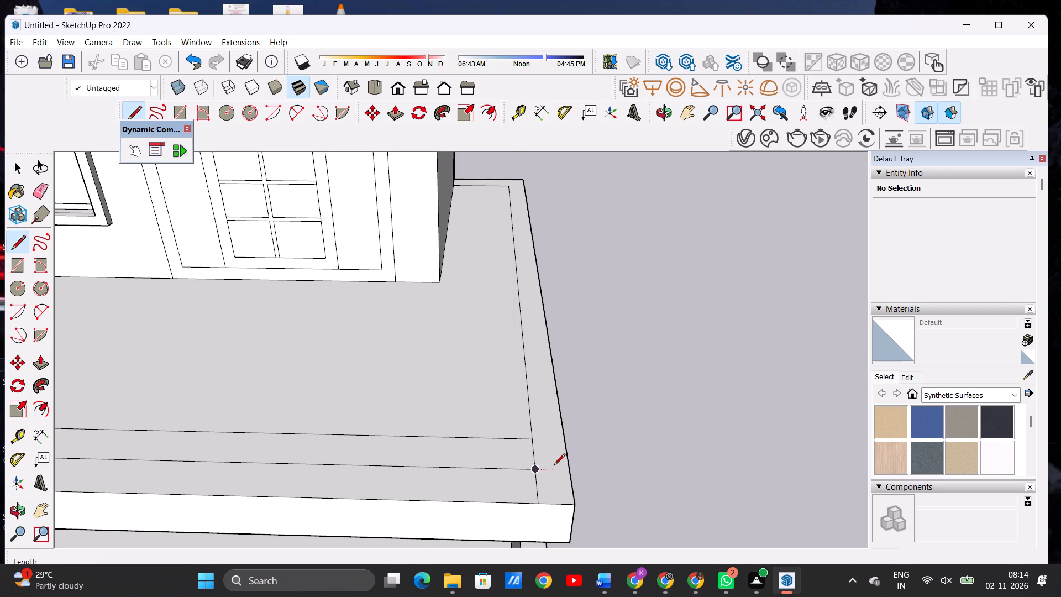
scroll(560, 484, "up", 8)
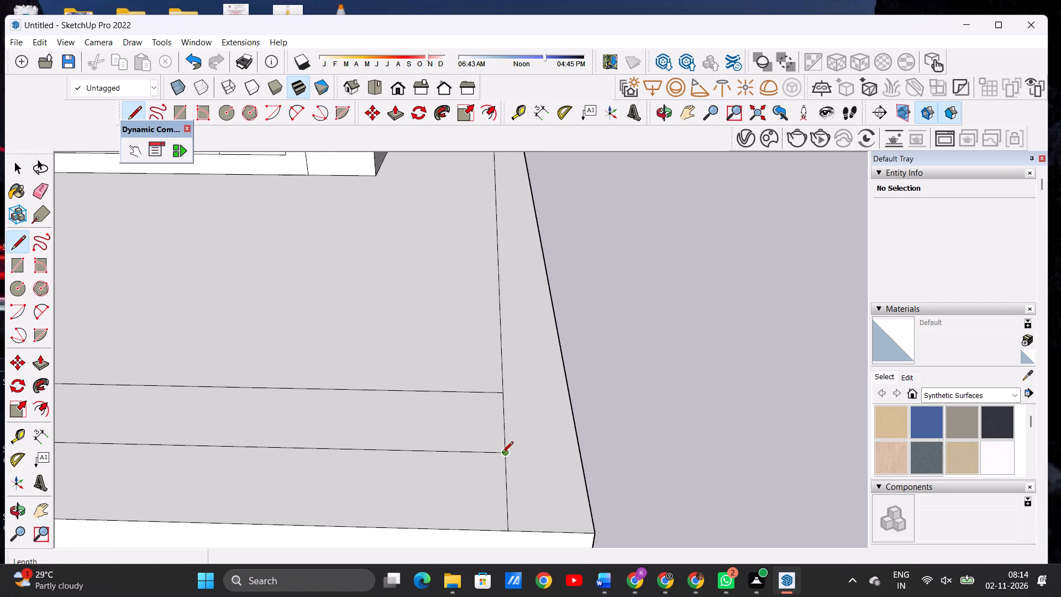
left_click(502, 453)
left_click(579, 454)
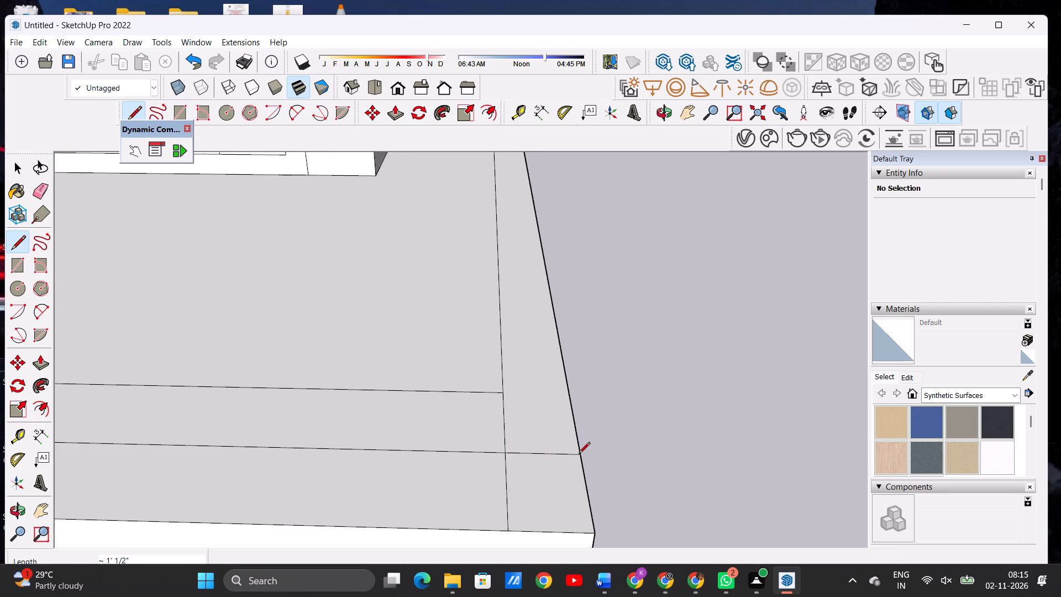
key("space")
Examine the terrace slab's border lines and front corner from the side and from above.
scroll(545, 462, "down", 8)
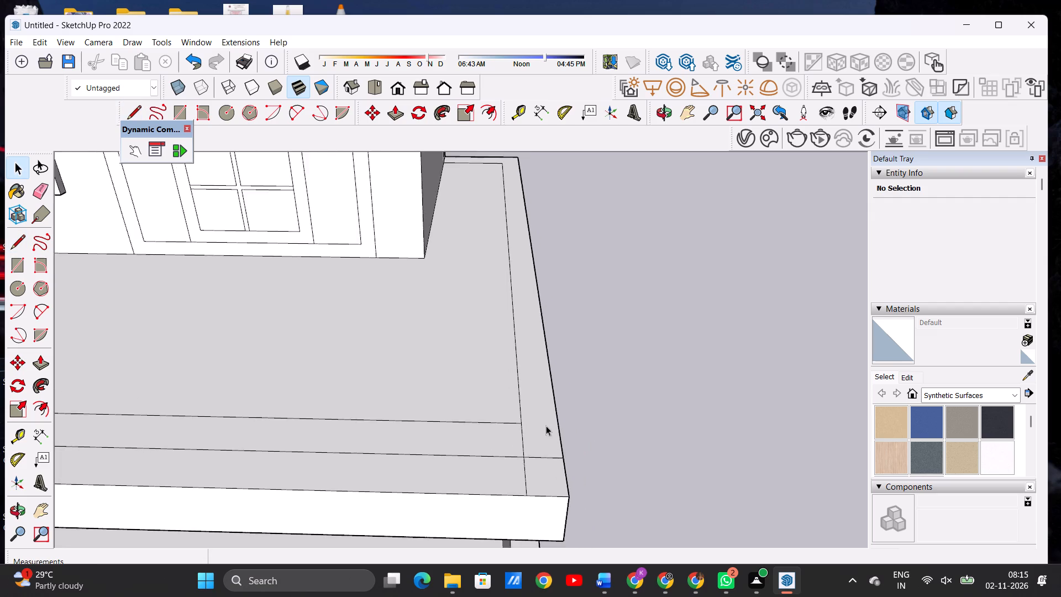
scroll(546, 426, "down", 6)
scroll(550, 421, "up", 1)
scroll(550, 421, "down", 8)
middle_click_drag(560, 412, 422, 401)
middle_click(422, 401)
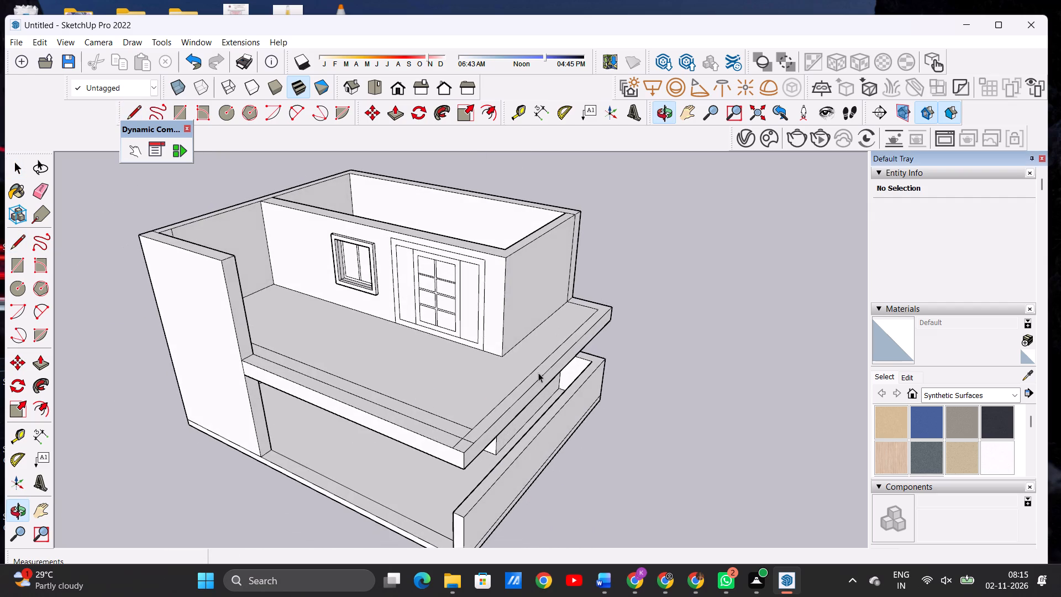
middle_click_drag(538, 373, 648, 350)
middle_click_drag(511, 386, 542, 392)
scroll(561, 402, "up", 3)
middle_click_drag(527, 384, 523, 442)
scroll(434, 413, "down", 6)
scroll(429, 432, "up", 3)
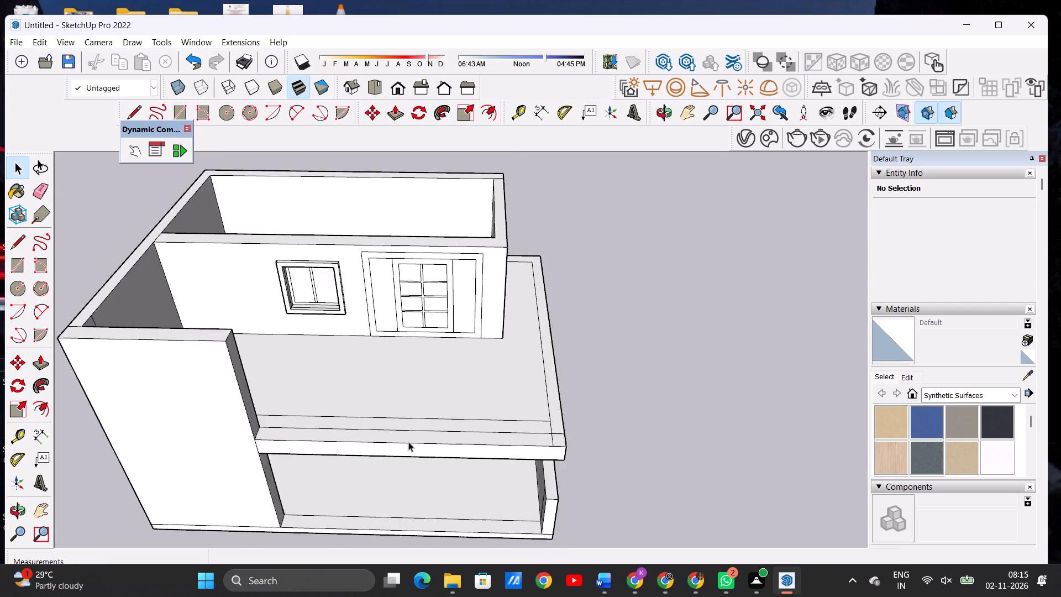
Examine the terrace slab's front border lines and outer corner from the front and from above.
scroll(408, 442, "up", 2)
scroll(274, 414, "down", 1)
scroll(274, 414, "up", 5)
middle_click_drag(281, 411, 322, 444)
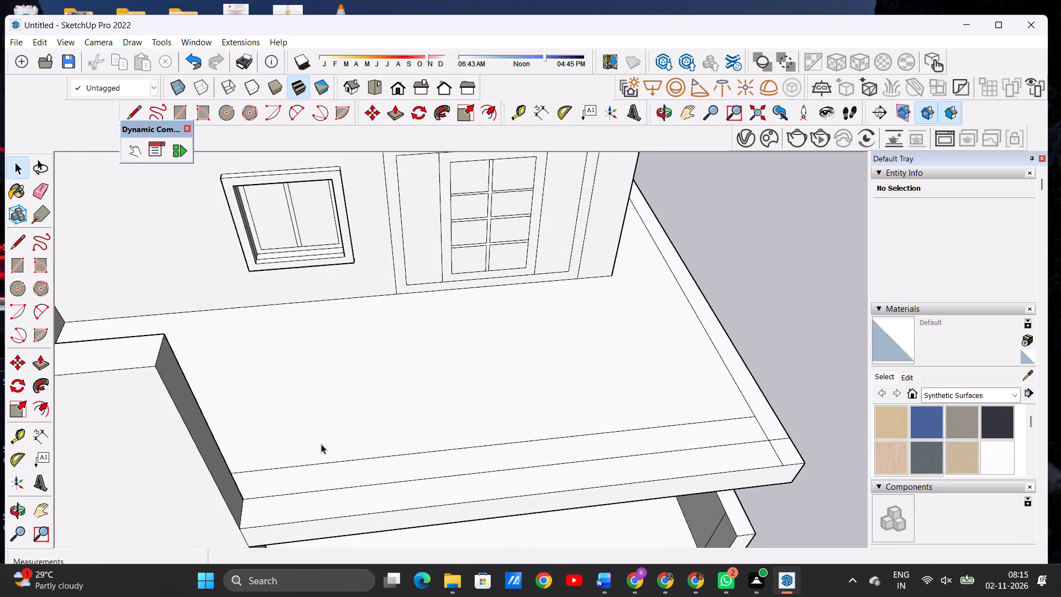
scroll(276, 388, "down", 3)
scroll(470, 486, "up", 2)
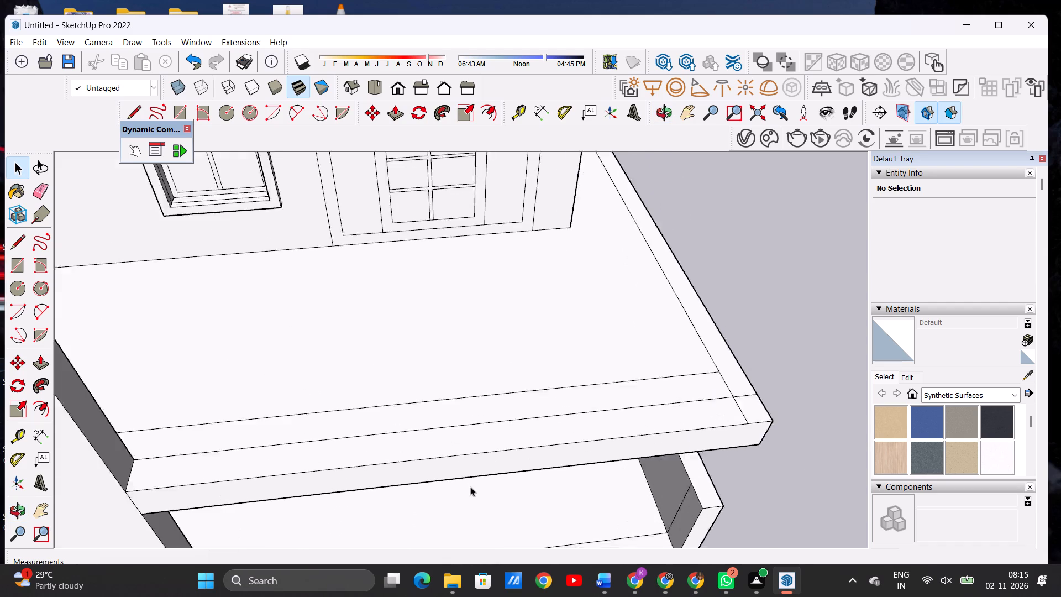
scroll(470, 486, "up", 4)
scroll(446, 371, "down", 6)
middle_click_drag(433, 360, 418, 420)
scroll(418, 405, "down", 5)
scroll(395, 450, "up", 6)
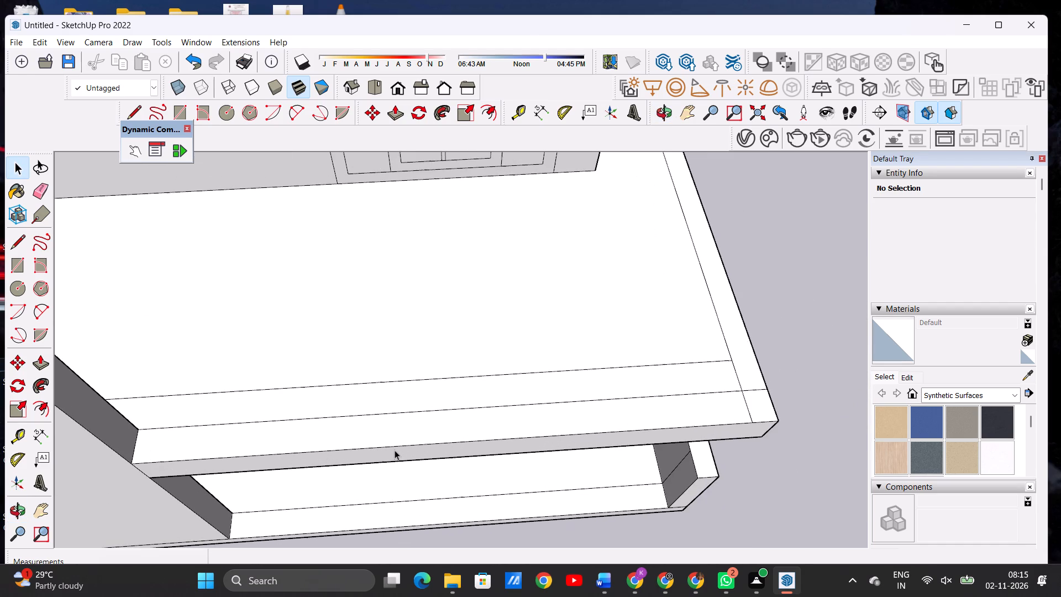
Draw a line about 24' 11 1/2" long across the terrace slab's front margin, from the front wall to the slab's outer side edge.
key("l")
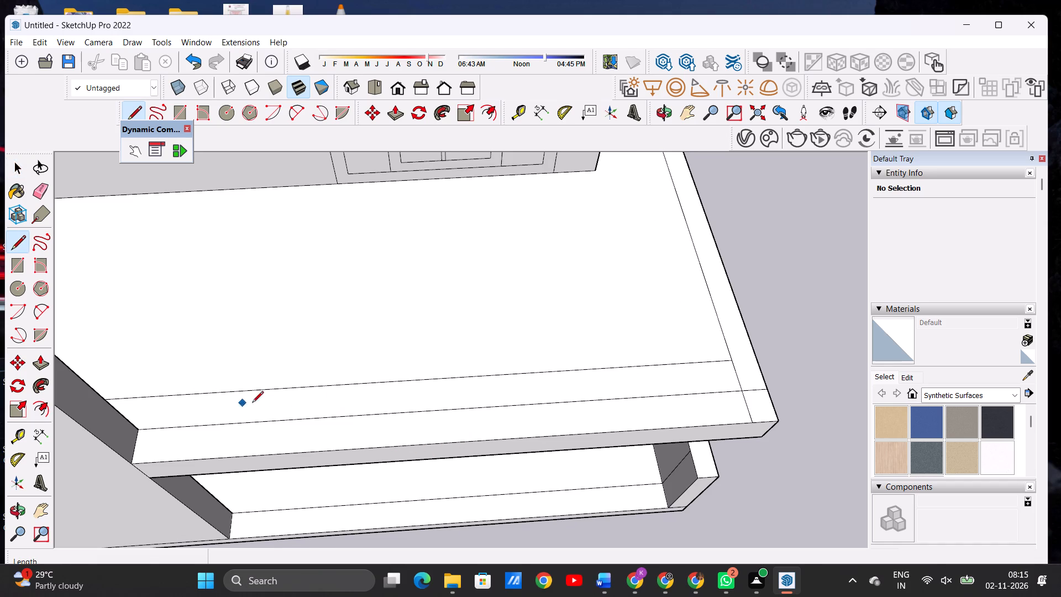
scroll(320, 406, "down", 8)
middle_click_drag(238, 418, 222, 356)
scroll(228, 379, "up", 3)
scroll(228, 379, "down", 1)
scroll(228, 379, "up", 4)
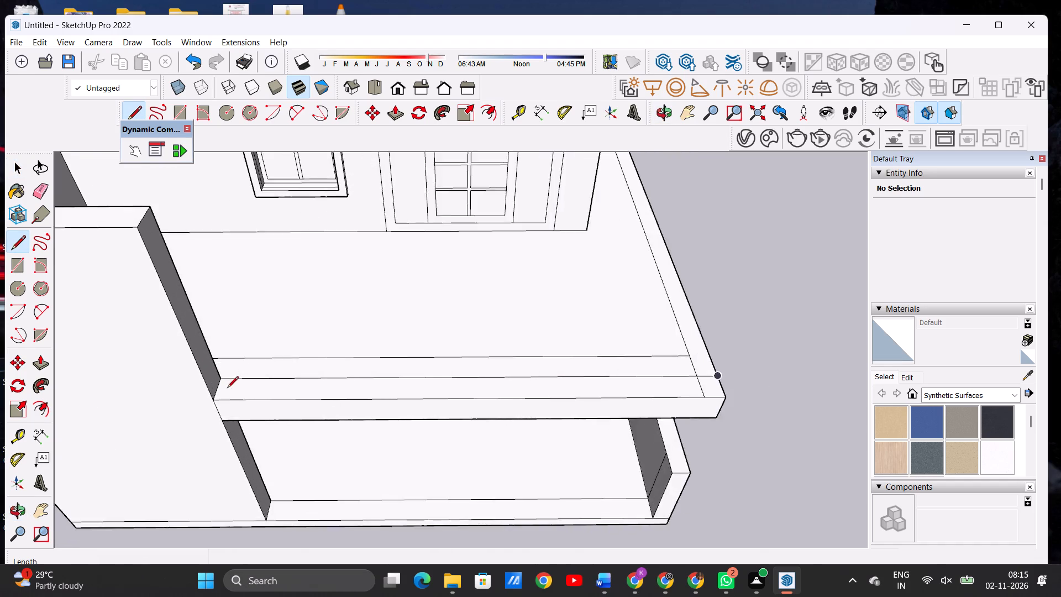
scroll(227, 389, "up", 5)
scroll(221, 387, "down", 1)
scroll(221, 387, "up", 3)
left_click(207, 387)
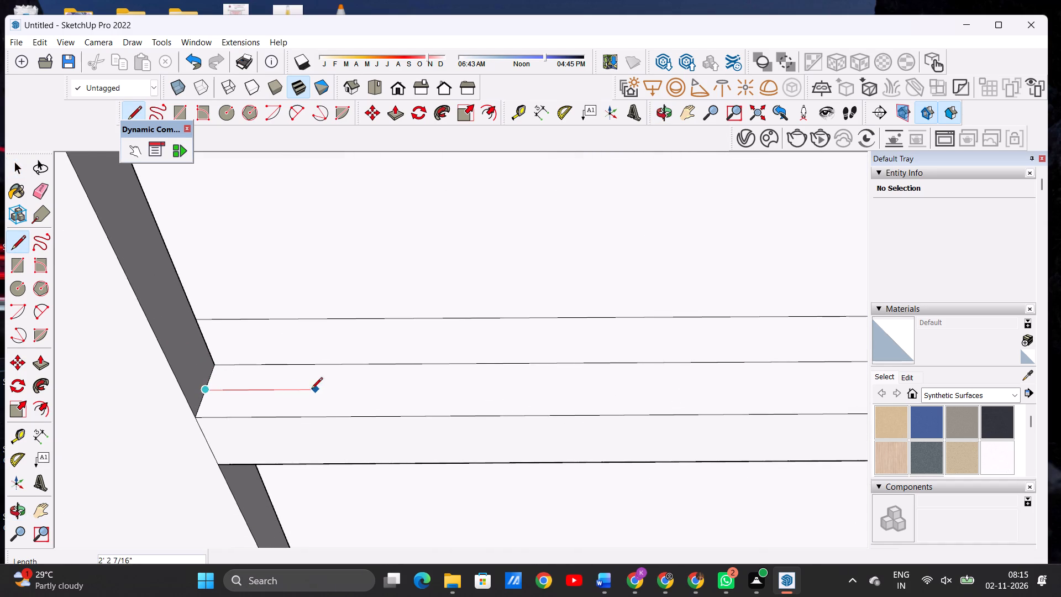
scroll(279, 399, "down", 10)
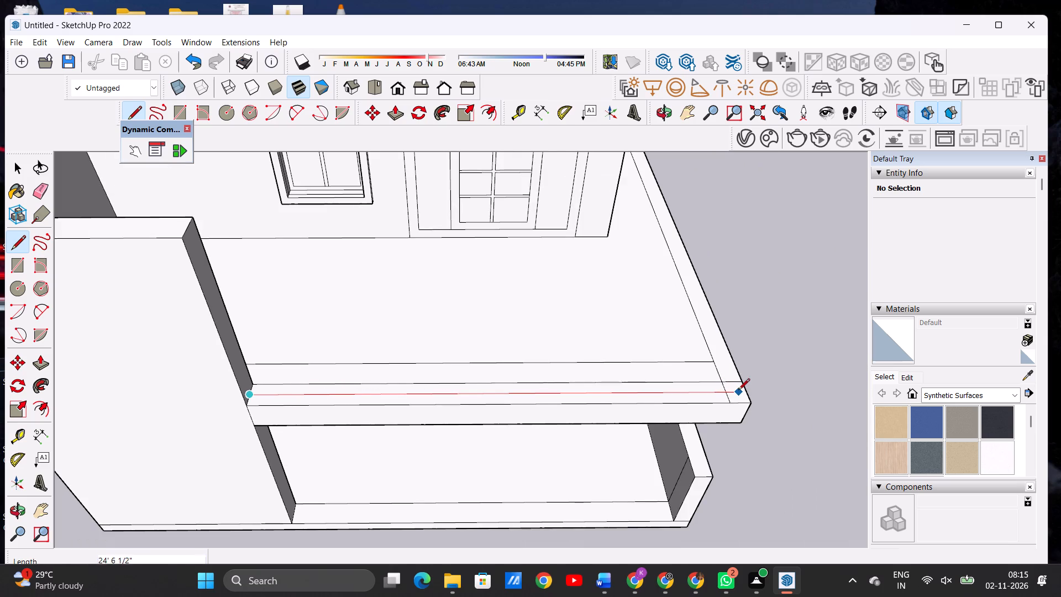
scroll(739, 391, "up", 10)
scroll(739, 391, "down", 1)
scroll(739, 391, "up", 6)
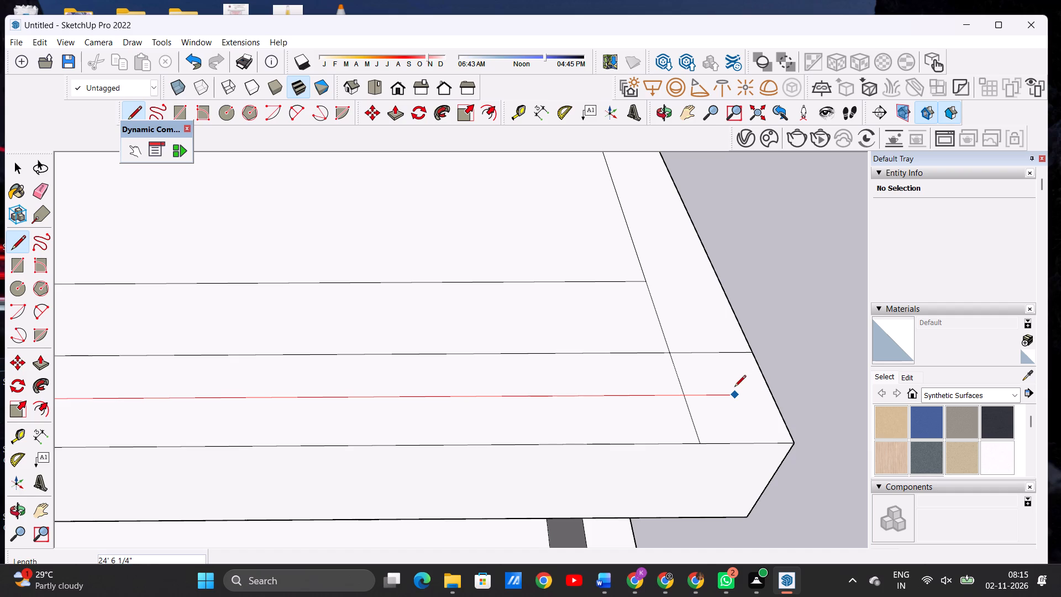
left_click(766, 390)
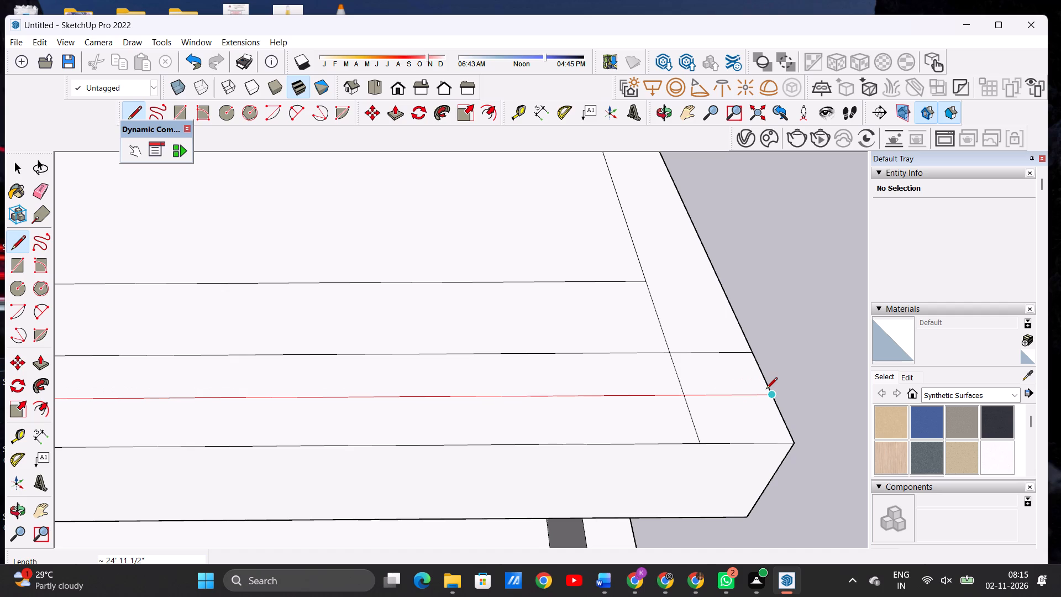
key("space")
Erase the earlier line's short extension between the side border line and the slab's outer side edge.
type("E")
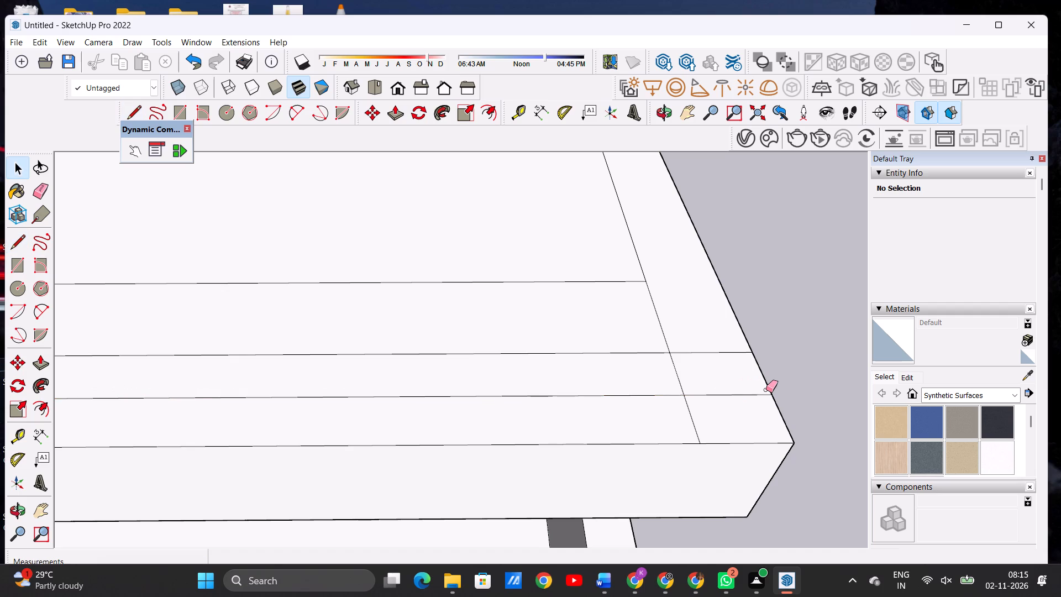
left_click_drag(706, 341, 705, 353)
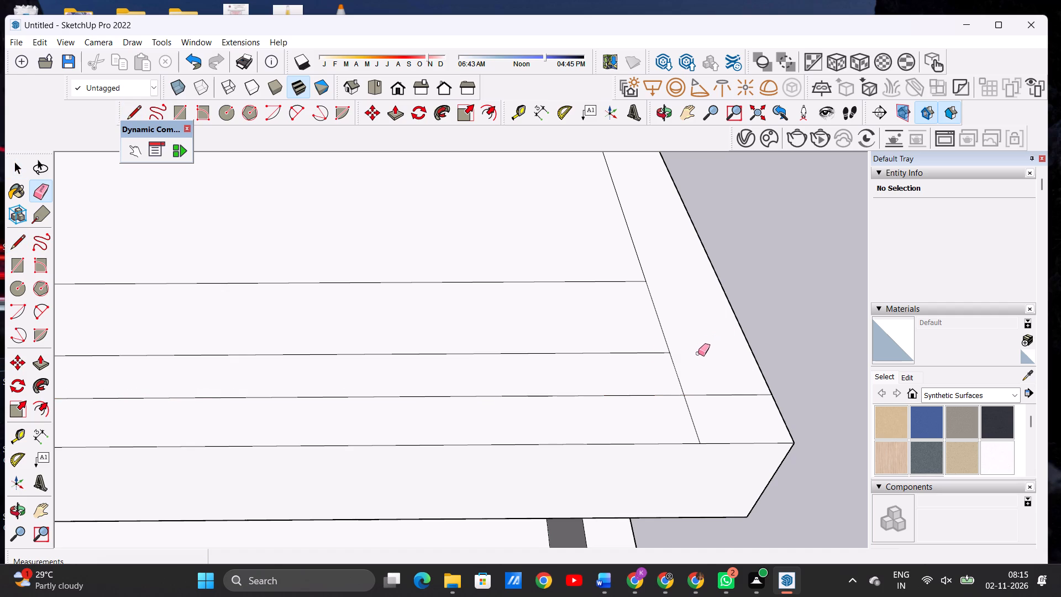
Draw an outer border from the new front line about 28' 10" along the slab's side and about 4' 6" across its back to the house wall.
scroll(621, 362, "down", 14)
scroll(571, 355, "down", 2)
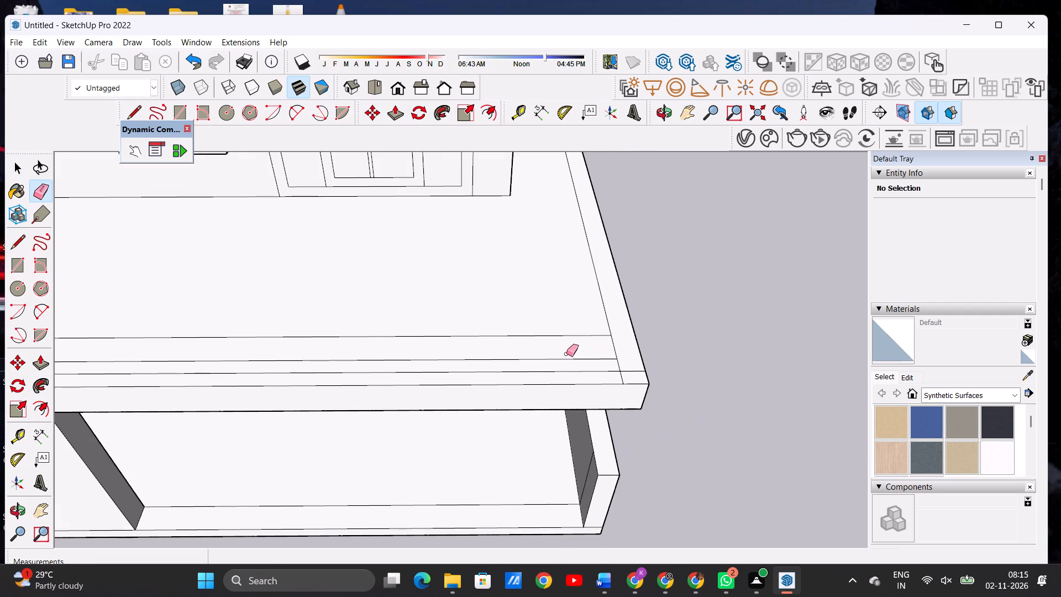
scroll(627, 358, "up", 3)
scroll(627, 358, "down", 1)
scroll(627, 358, "up", 3)
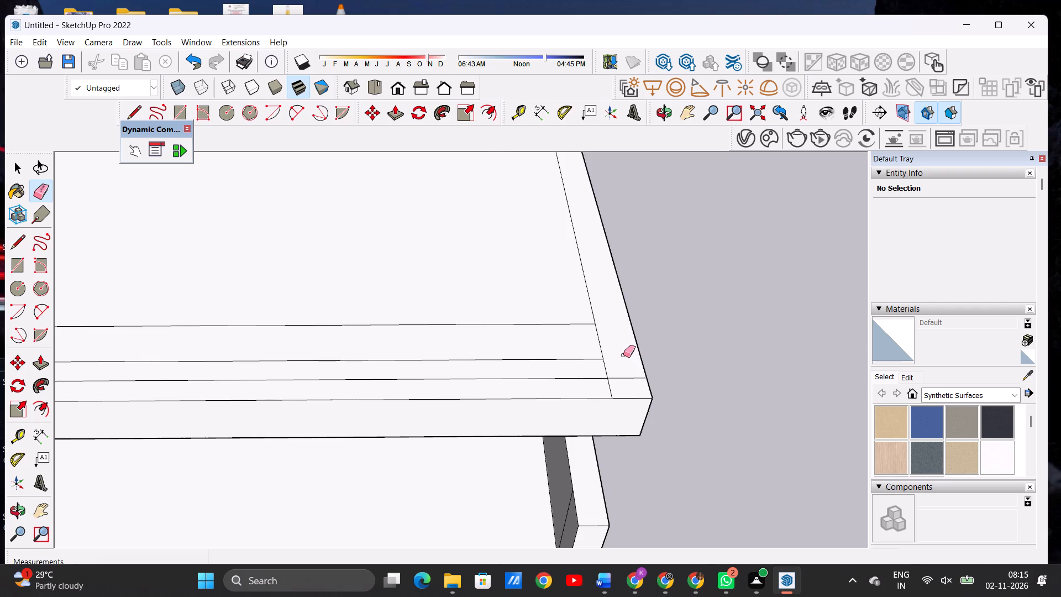
key("space")
type("L")
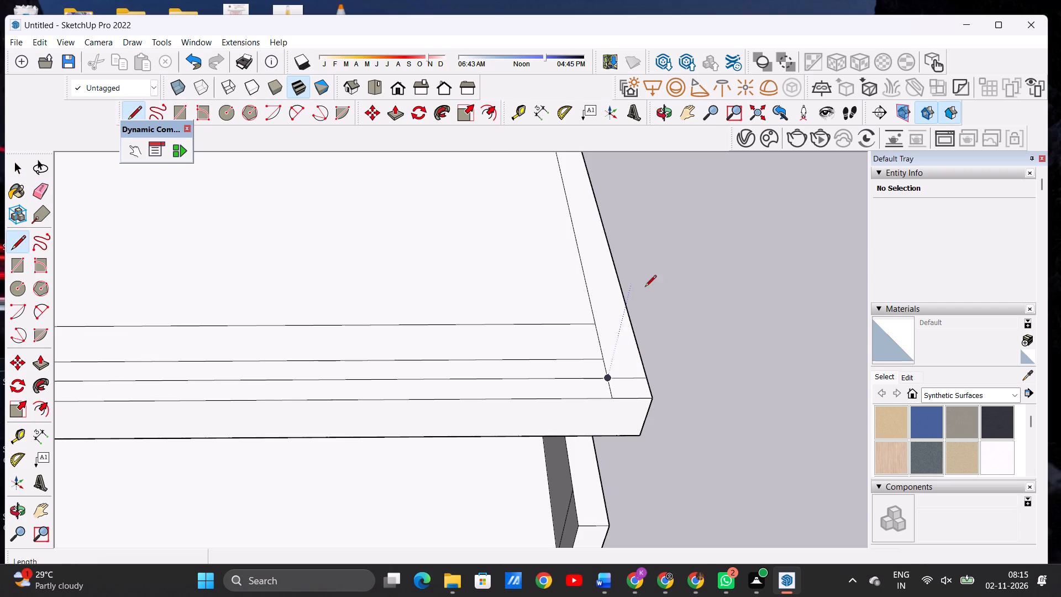
left_click(637, 380)
scroll(610, 344, "down", 3)
scroll(608, 346, "up", 1)
scroll(608, 346, "down", 17)
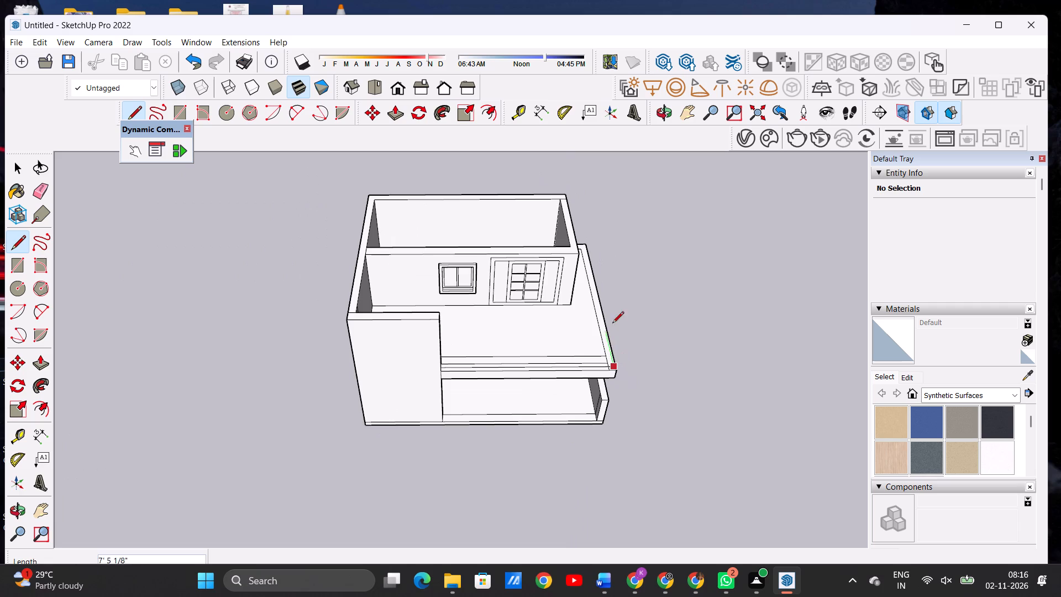
scroll(598, 255, "up", 17)
scroll(582, 243, "down", 1)
scroll(575, 253, "up", 5)
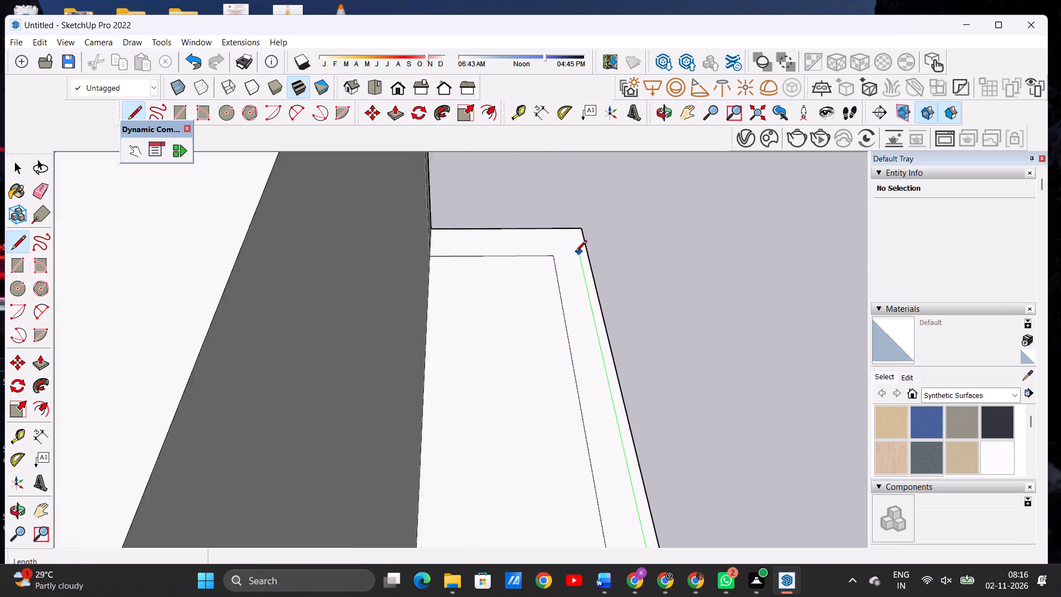
scroll(575, 253, "up", 9)
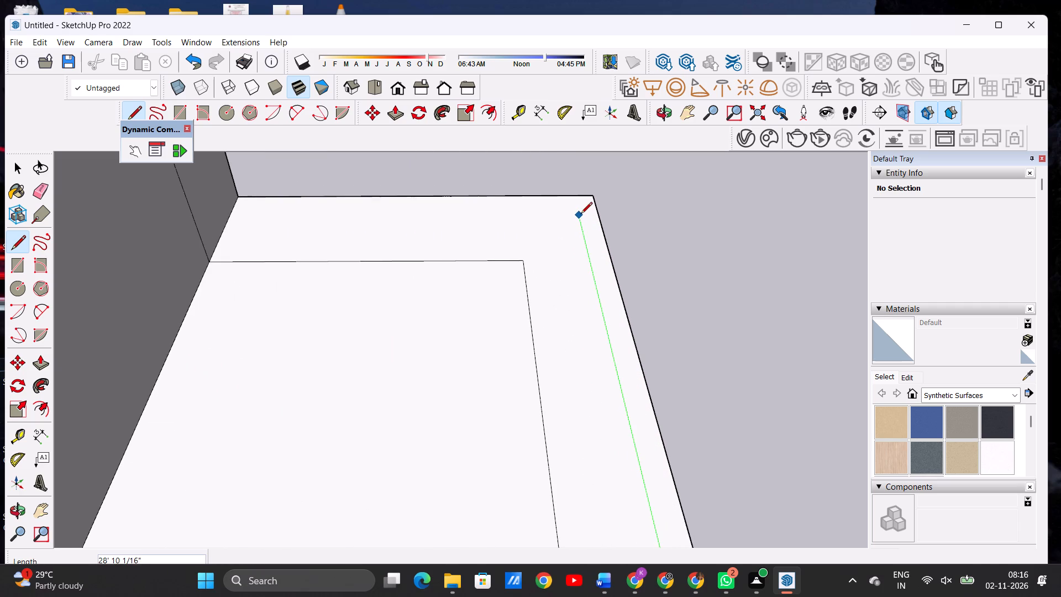
left_click(581, 214)
left_click(228, 213)
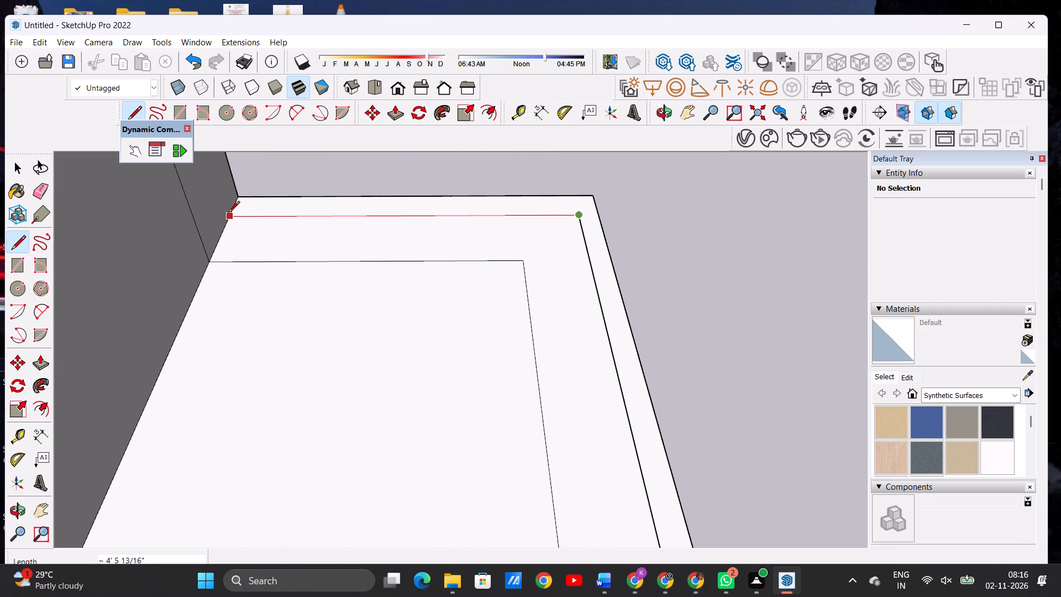
key("space")
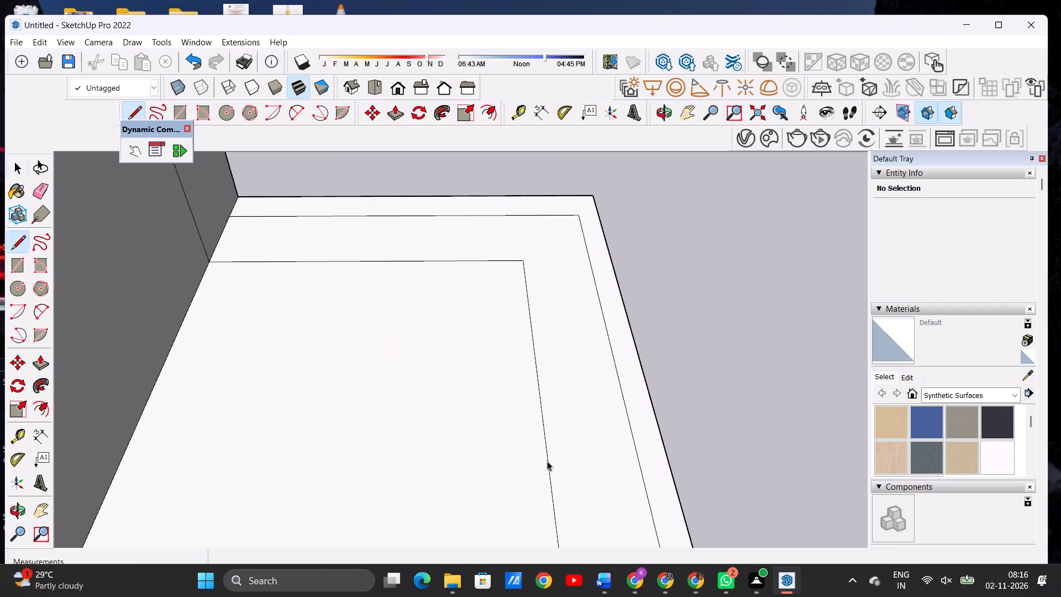
Examine the terrace slab's border strips and their meeting at the front corner.
scroll(546, 461, "down", 6)
scroll(533, 412, "down", 20)
scroll(533, 412, "down", 3)
scroll(559, 281, "down", 5)
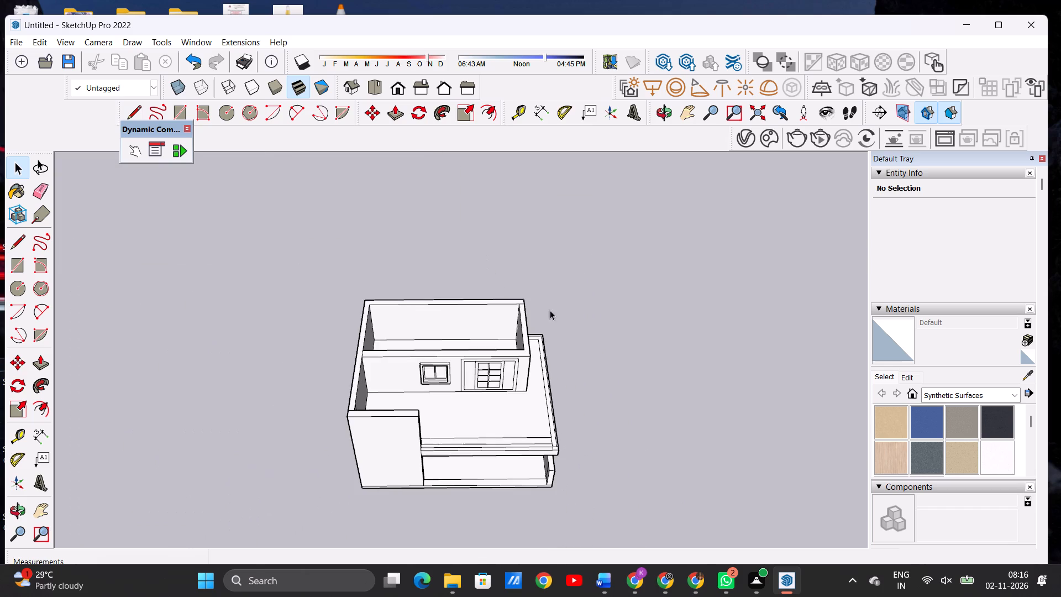
scroll(550, 310, "down", 2)
middle_click_drag(545, 422, 542, 361)
scroll(547, 418, "up", 1)
scroll(548, 419, "down", 1)
scroll(548, 420, "up", 19)
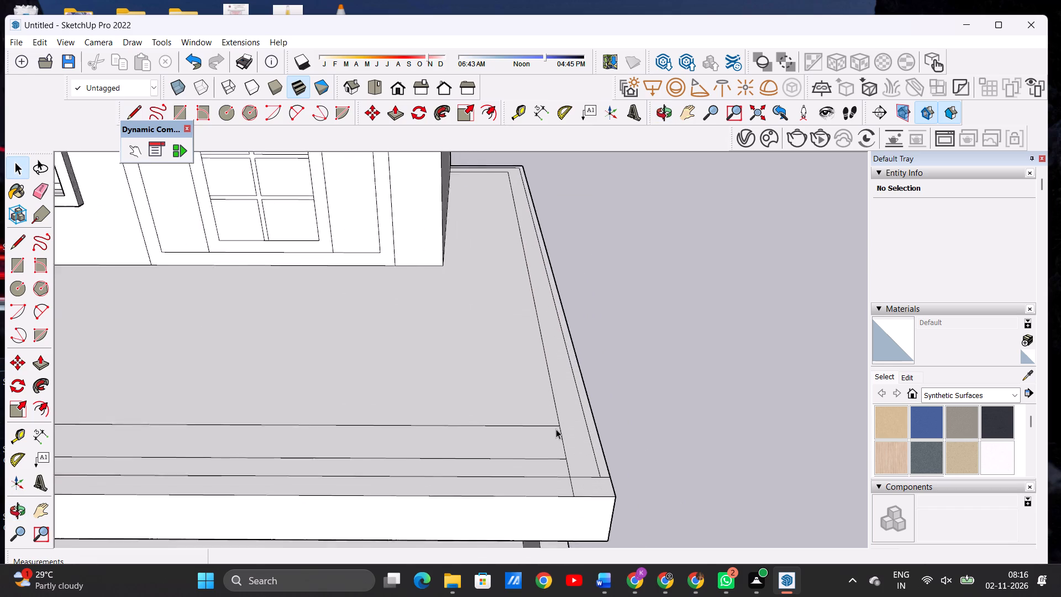
scroll(556, 429, "up", 2)
scroll(566, 444, "down", 1)
scroll(566, 444, "up", 1)
scroll(566, 444, "down", 5)
scroll(566, 442, "up", 1)
scroll(566, 442, "down", 2)
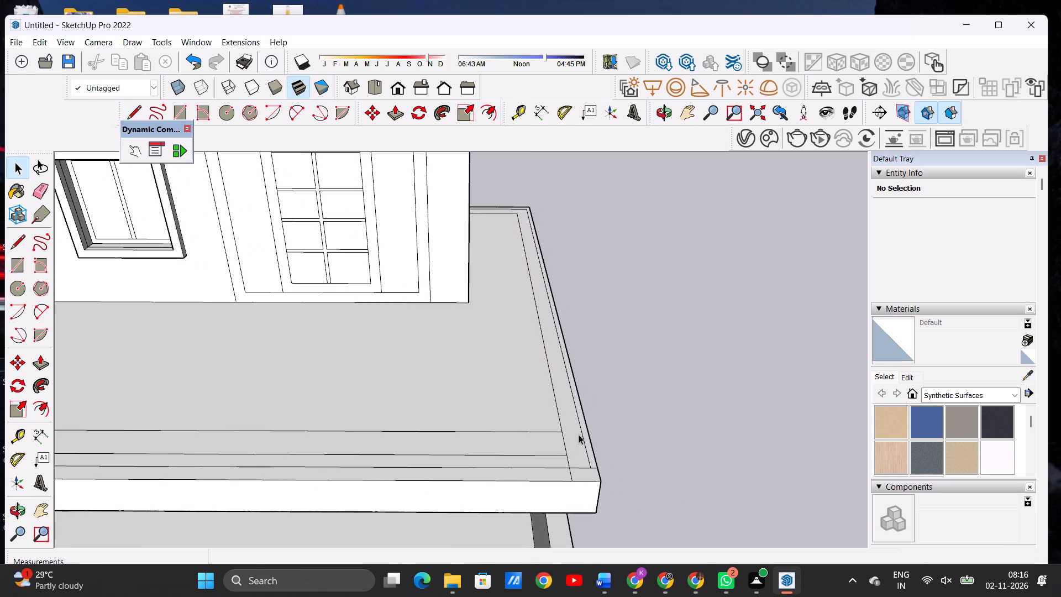
scroll(579, 434, "down", 4)
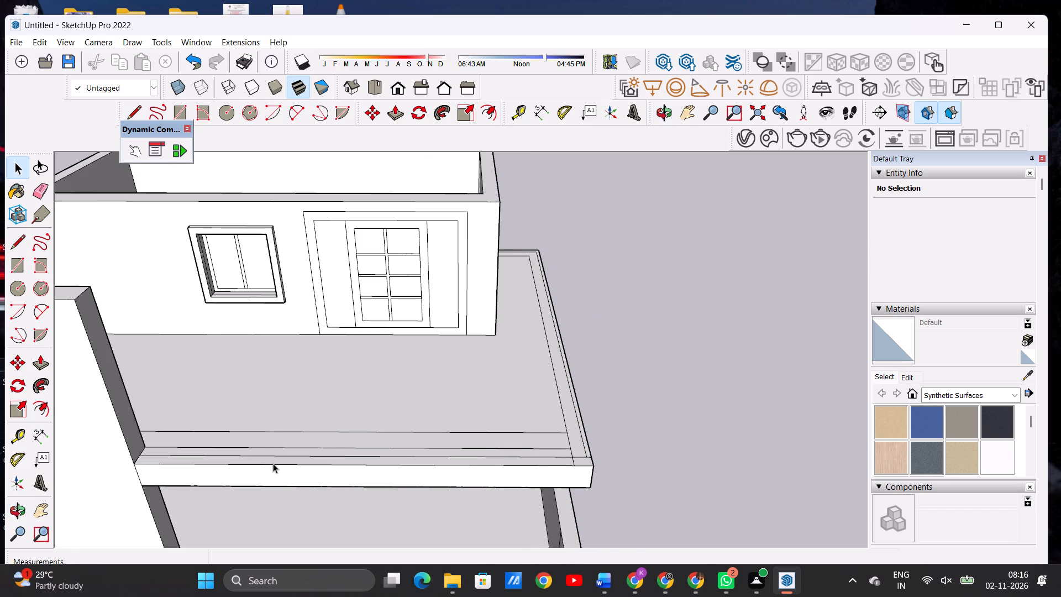
scroll(581, 452, "up", 11)
scroll(555, 452, "down", 1)
scroll(570, 457, "up", 3)
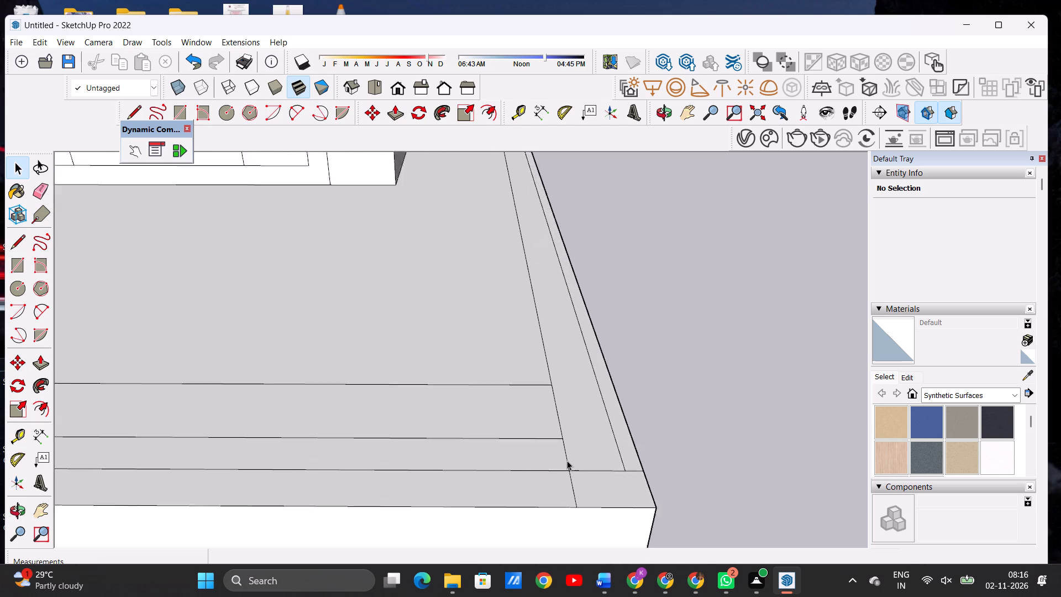
scroll(567, 460, "up", 6)
scroll(567, 460, "down", 1)
scroll(567, 460, "up", 4)
key("e")
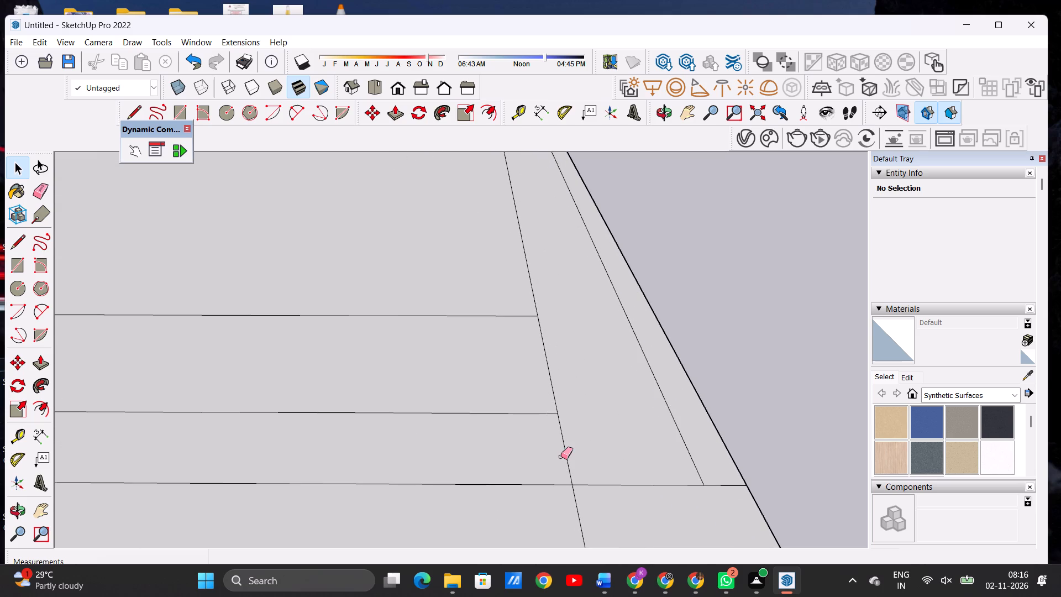
key("space")
Push/Pull the strip between the two border lines along the terrace's side and back up about 3' 3 1/2".
type("P")
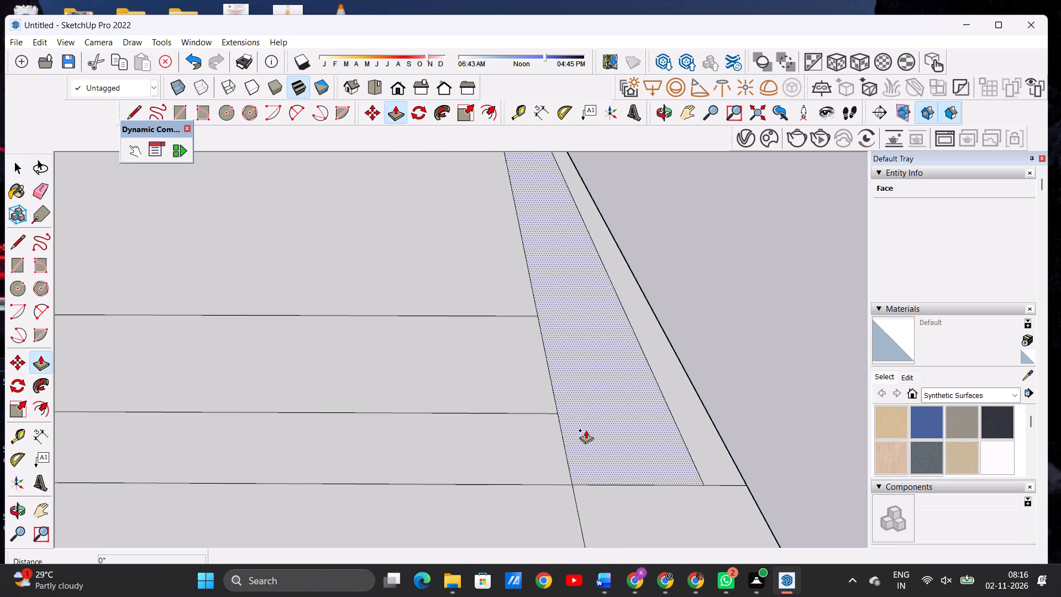
left_click(586, 430)
scroll(604, 383, "down", 1)
scroll(602, 387, "up", 1)
scroll(602, 387, "down", 15)
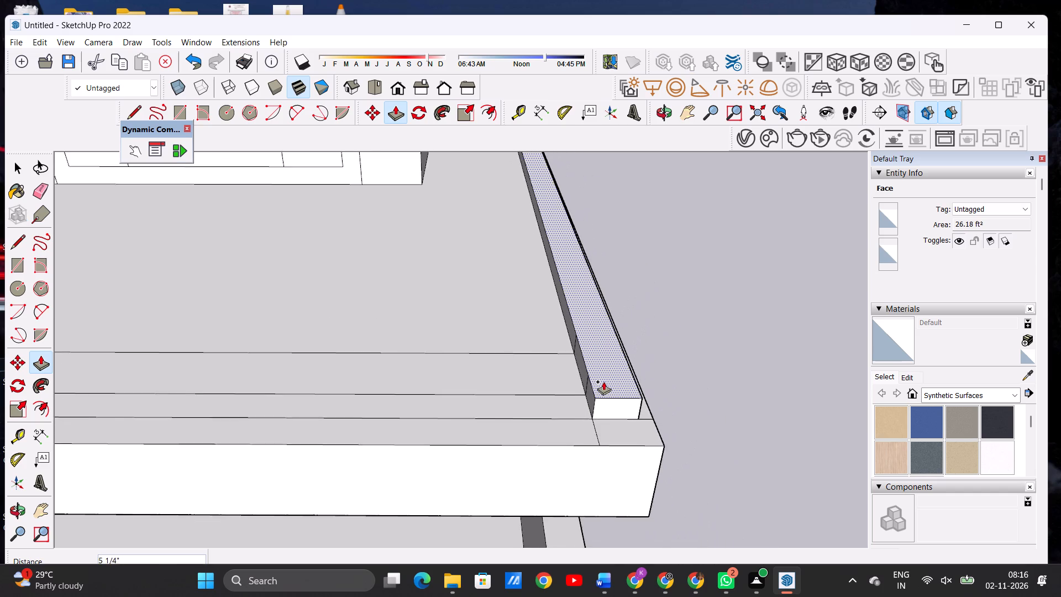
scroll(603, 381, "down", 3)
scroll(603, 383, "up", 1)
scroll(603, 383, "down", 11)
middle_click_drag(618, 345, 621, 293)
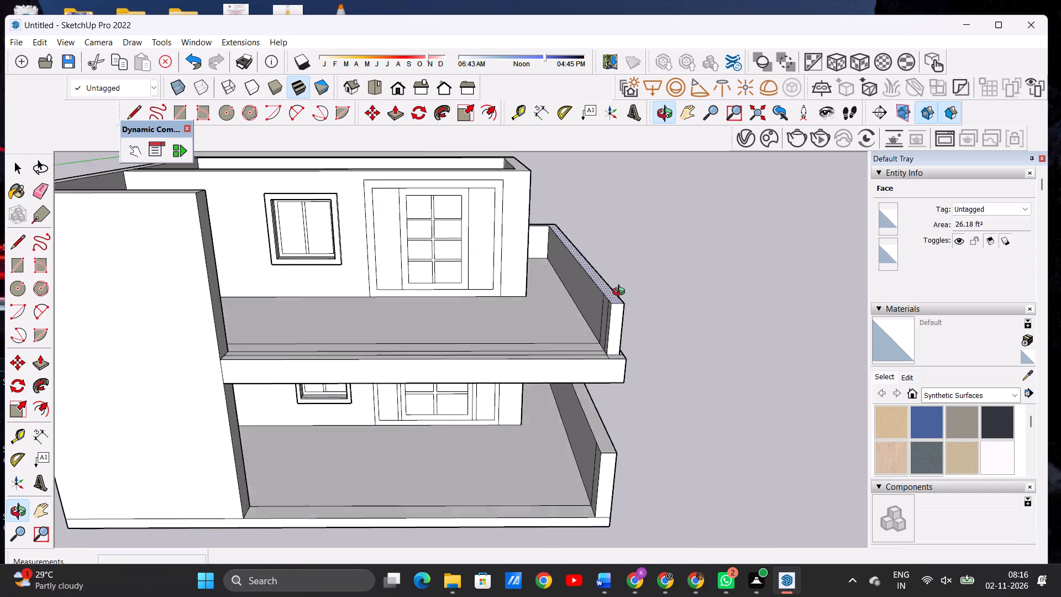
middle_click_drag(621, 293, 621, 274)
scroll(621, 274, "up", 2)
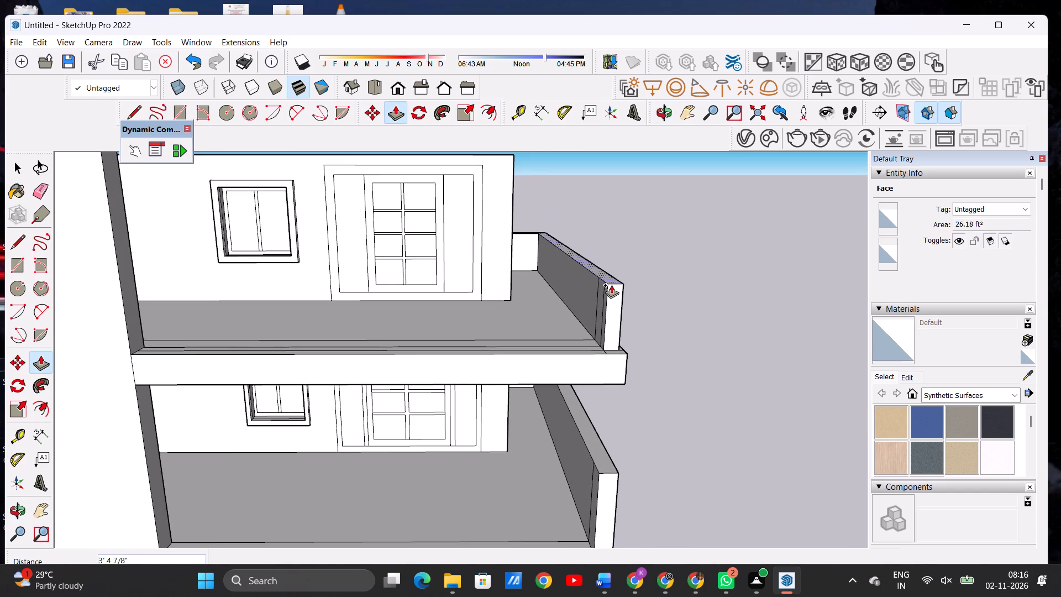
left_click(611, 285)
Push/Pull the terrace's front border strip up to the top of the side parapet.
middle_click_drag(574, 328, 590, 424)
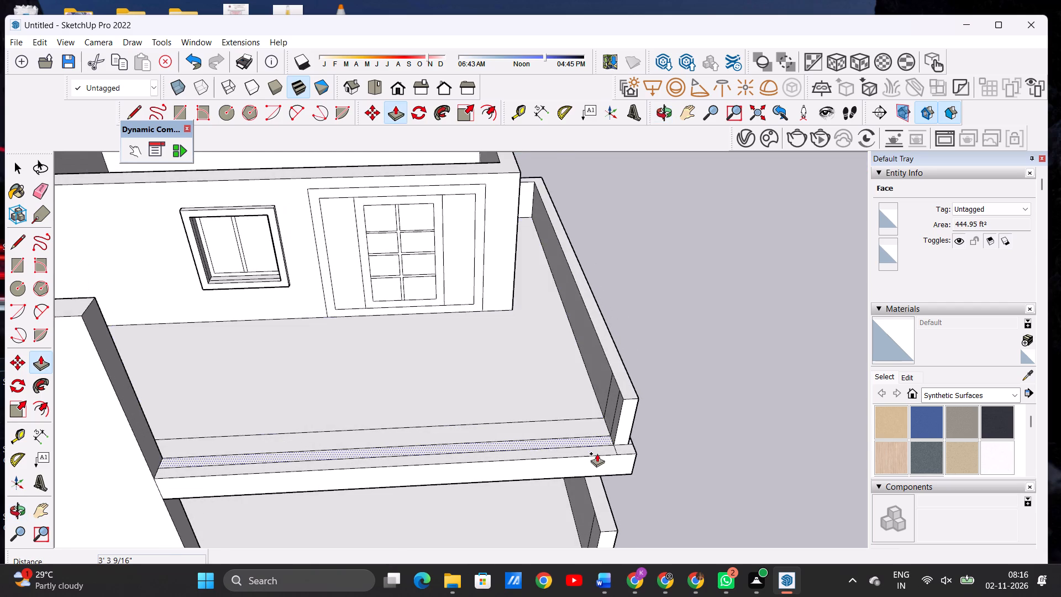
scroll(597, 447, "up", 7)
scroll(597, 447, "down", 1)
scroll(605, 436, "up", 7)
left_click(616, 433)
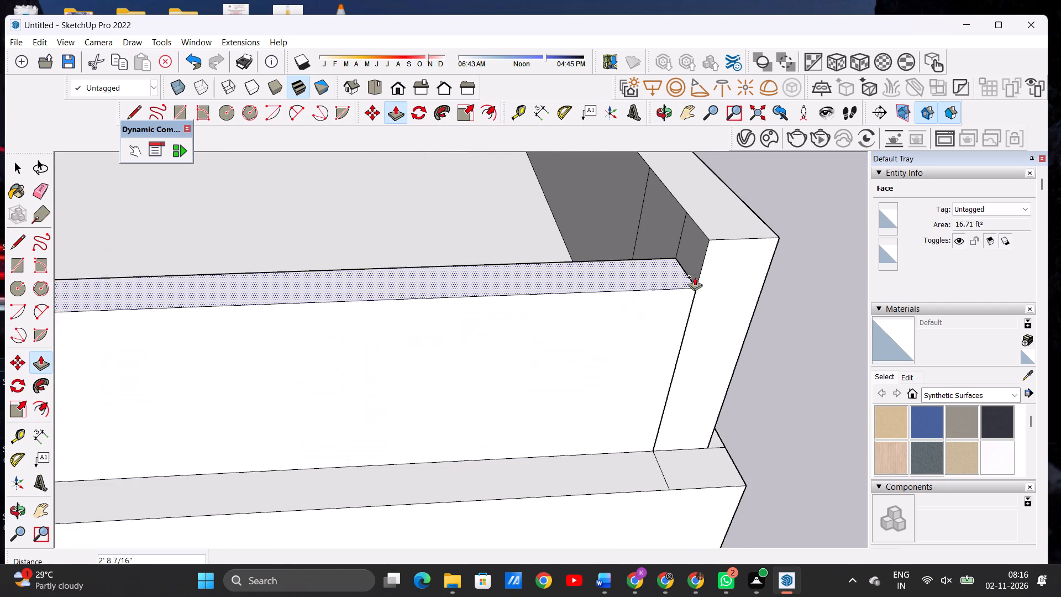
left_click(709, 237)
key("space")
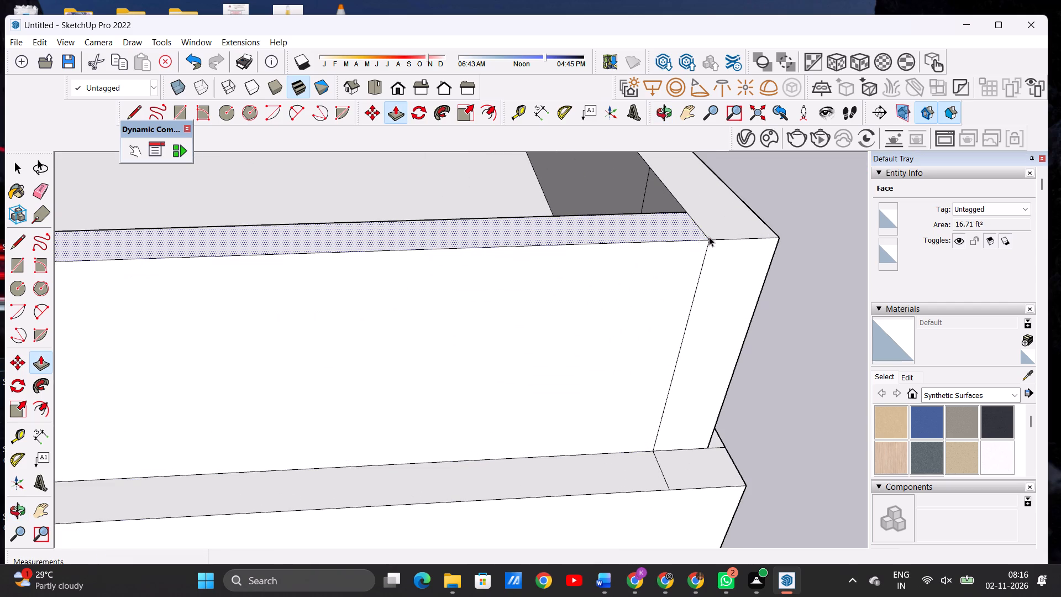
Examine the upper terrace parapets and the whole house from the front and side.
scroll(684, 379, "down", 18)
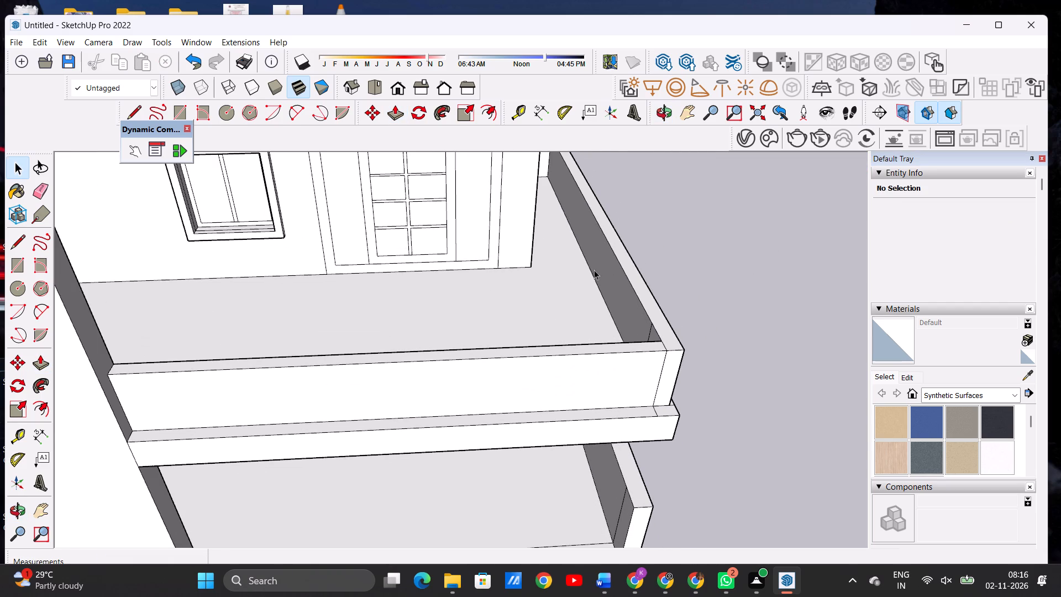
middle_click_drag(635, 410, 635, 289)
middle_click(635, 289)
middle_click_drag(627, 289, 602, 289)
scroll(644, 310, "down", 6)
middle_click_drag(686, 294, 440, 347)
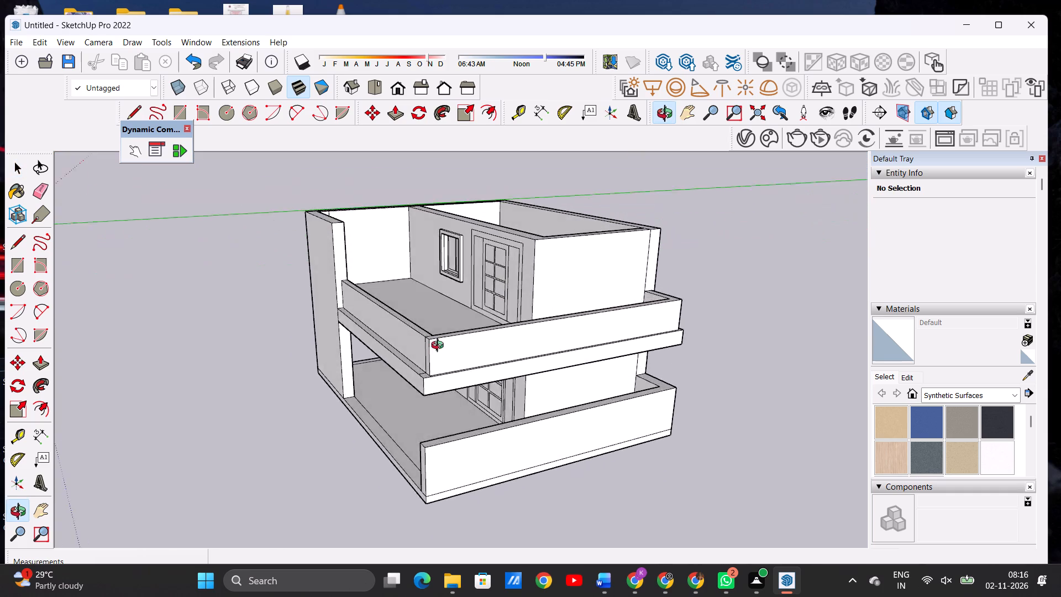
Examine the house's front elevation, terrace and parapets from several heights, and the side wall with its ground-floor opening.
middle_click_drag(440, 347, 686, 305)
scroll(539, 350, "down", 3)
middle_click_drag(542, 370, 543, 353)
left_click(393, 92)
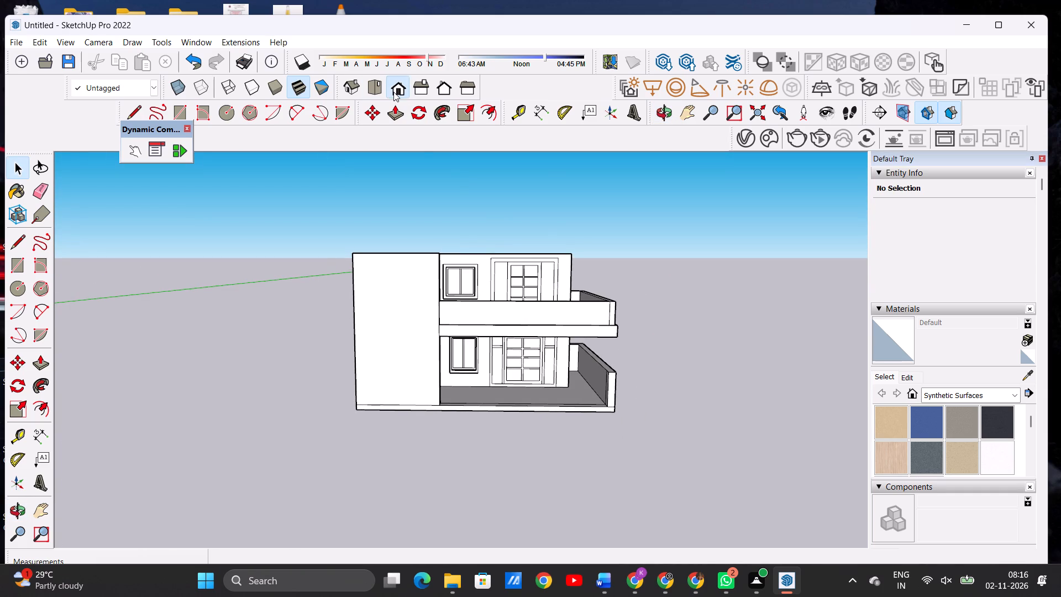
middle_click_drag(499, 308, 495, 369)
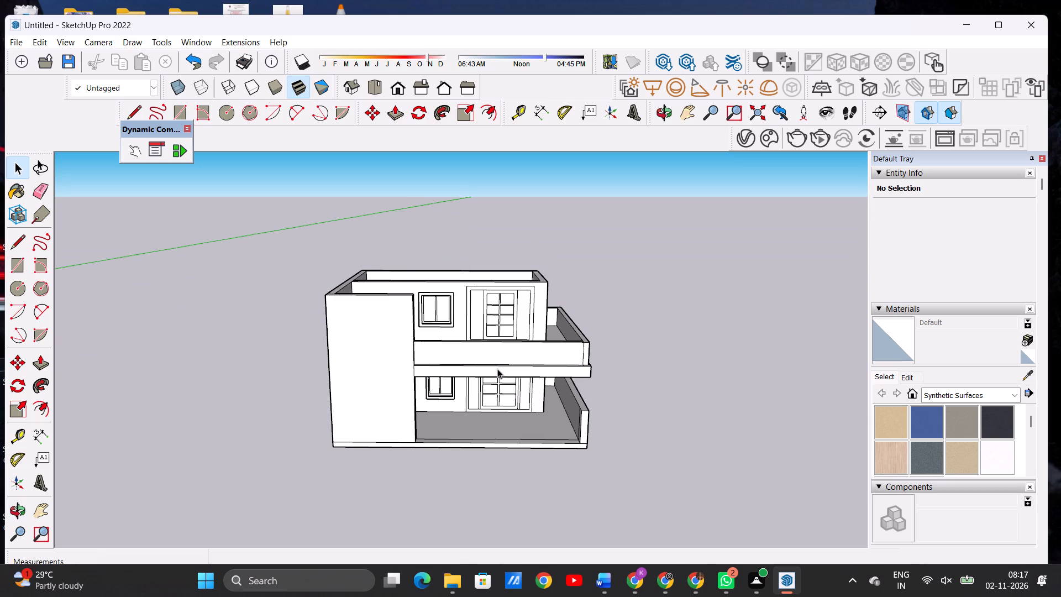
scroll(575, 381, "down", 3)
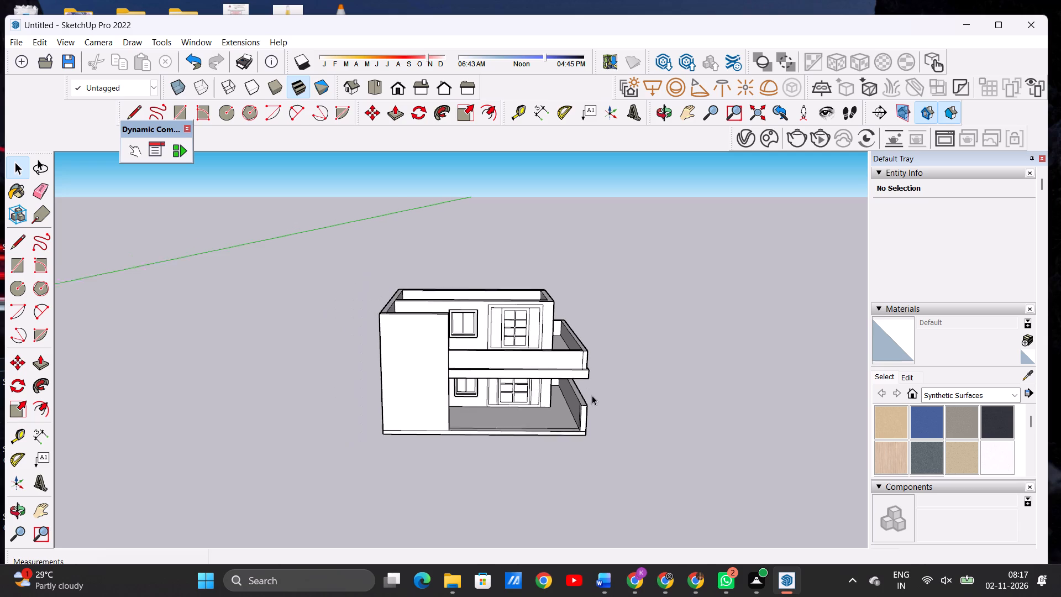
scroll(592, 395, "down", 1)
scroll(522, 394, "up", 2)
scroll(521, 394, "down", 1)
scroll(521, 394, "up", 1)
scroll(521, 394, "down", 1)
middle_click_drag(516, 369, 517, 318)
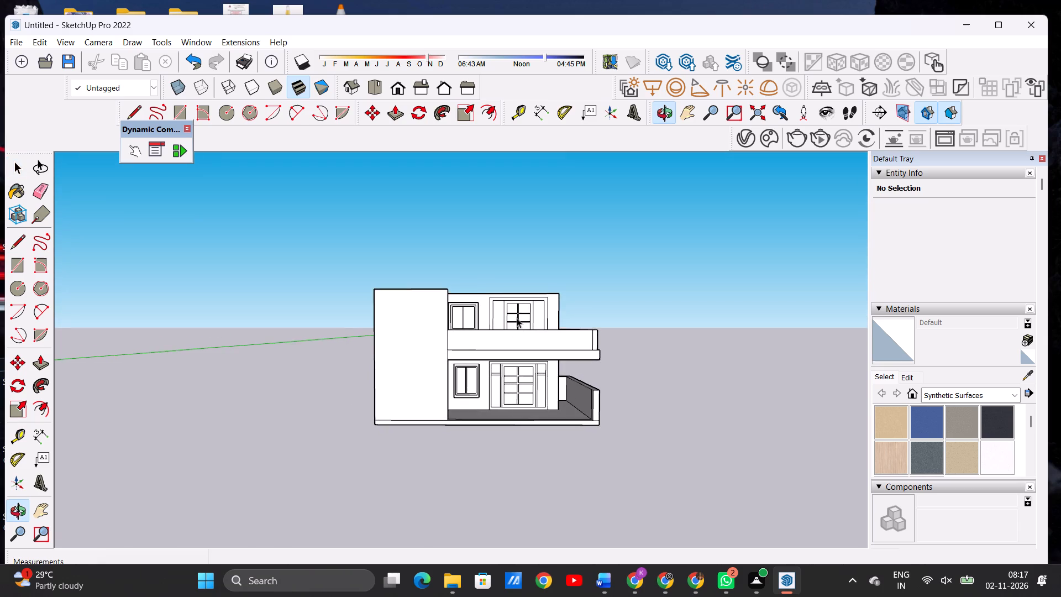
scroll(517, 318, "up", 8)
scroll(517, 318, "down", 1)
scroll(517, 318, "up", 5)
scroll(514, 340, "down", 5)
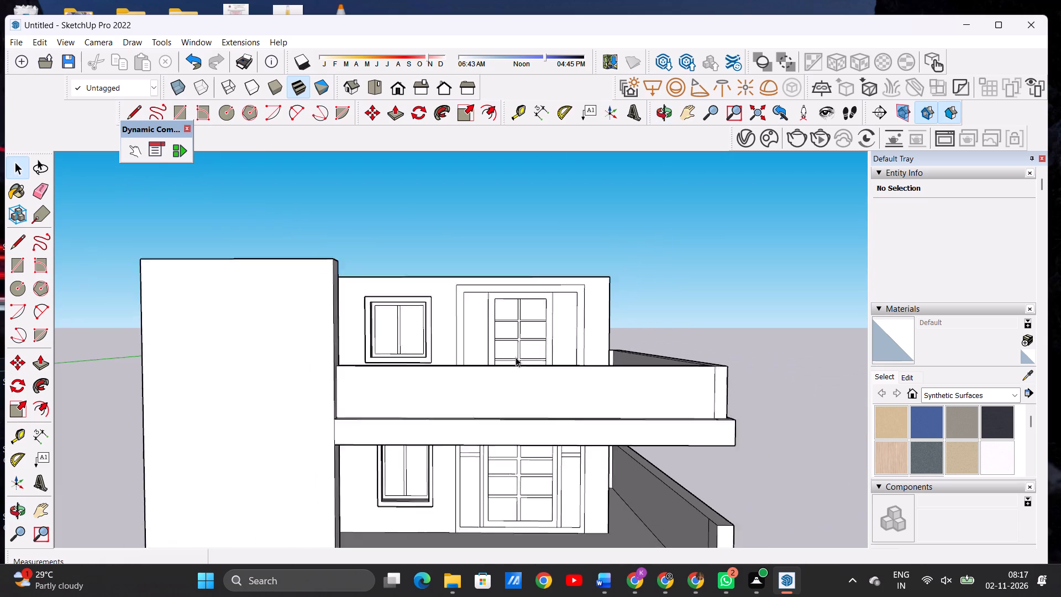
scroll(516, 357, "down", 1)
middle_click_drag(506, 340, 513, 294)
middle_click_drag(502, 311, 461, 434)
middle_click_drag(596, 376, 591, 345)
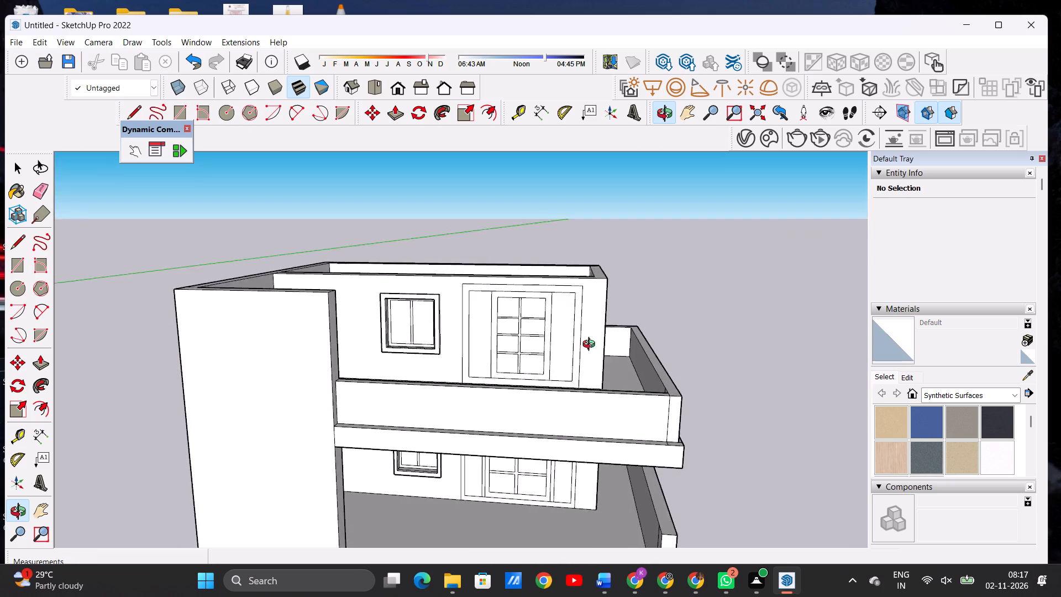
middle_click_drag(591, 345, 597, 336)
scroll(597, 336, "up", 1)
scroll(595, 343, "down", 6)
middle_click_drag(438, 388, 487, 380)
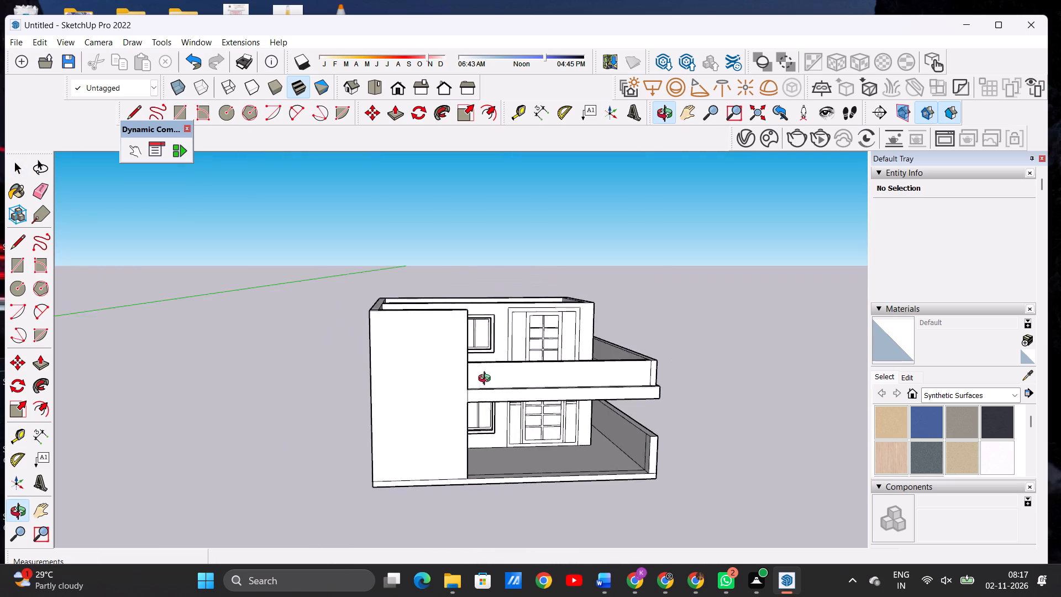
middle_click_drag(487, 380, 636, 382)
scroll(556, 360, "down", 5)
scroll(460, 430, "up", 6)
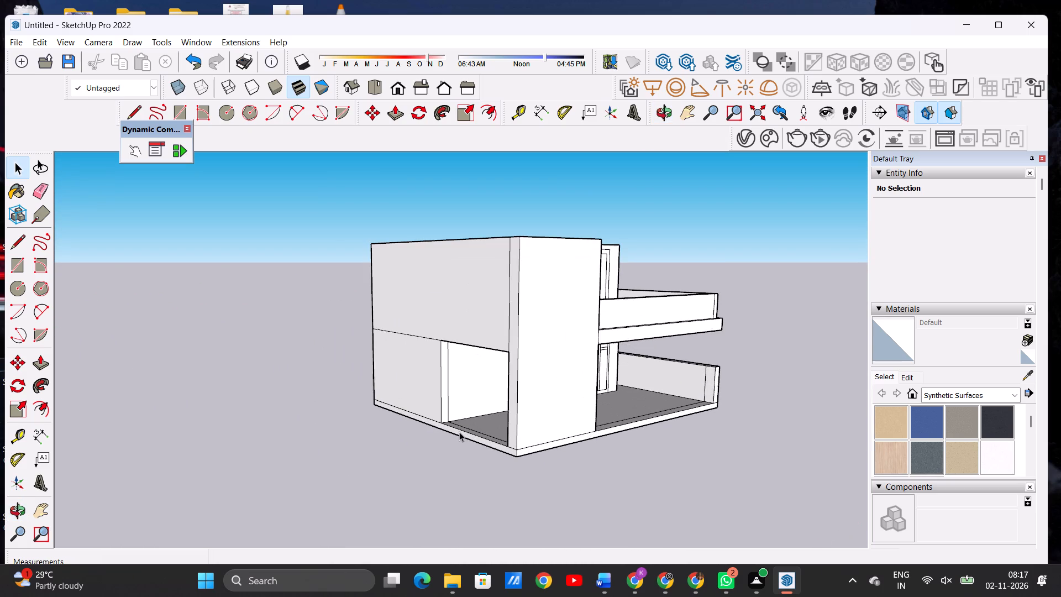
Push/Pull the floor strip in the ground-floor side opening up 10' to close the gap beside the full-height front wall.
middle_click_drag(471, 403, 475, 481)
scroll(478, 483, "up", 2)
scroll(479, 483, "down", 1)
scroll(479, 483, "up", 10)
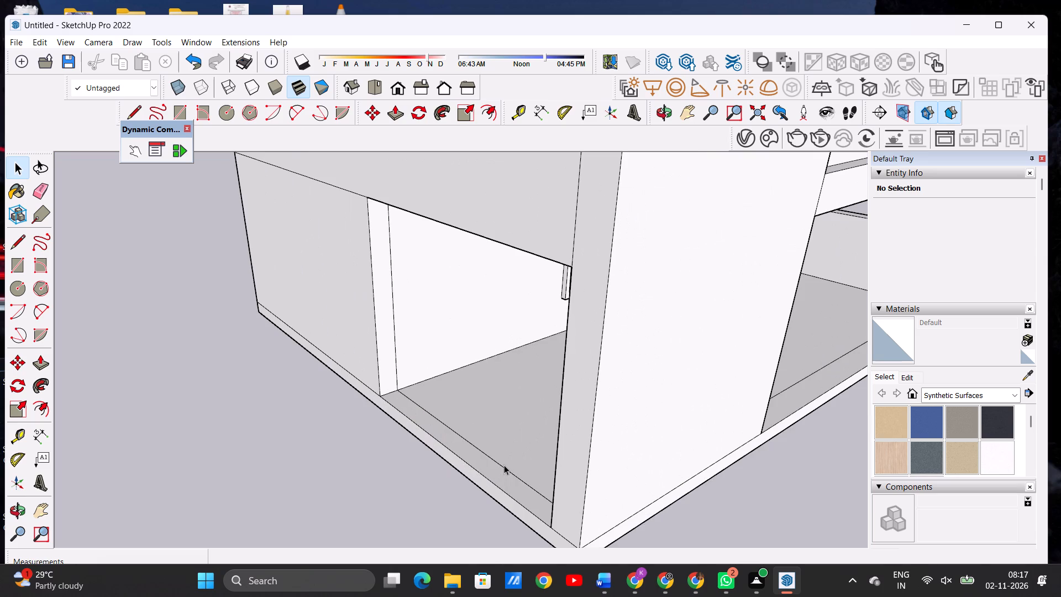
key("p")
scroll(514, 491, "up", 3)
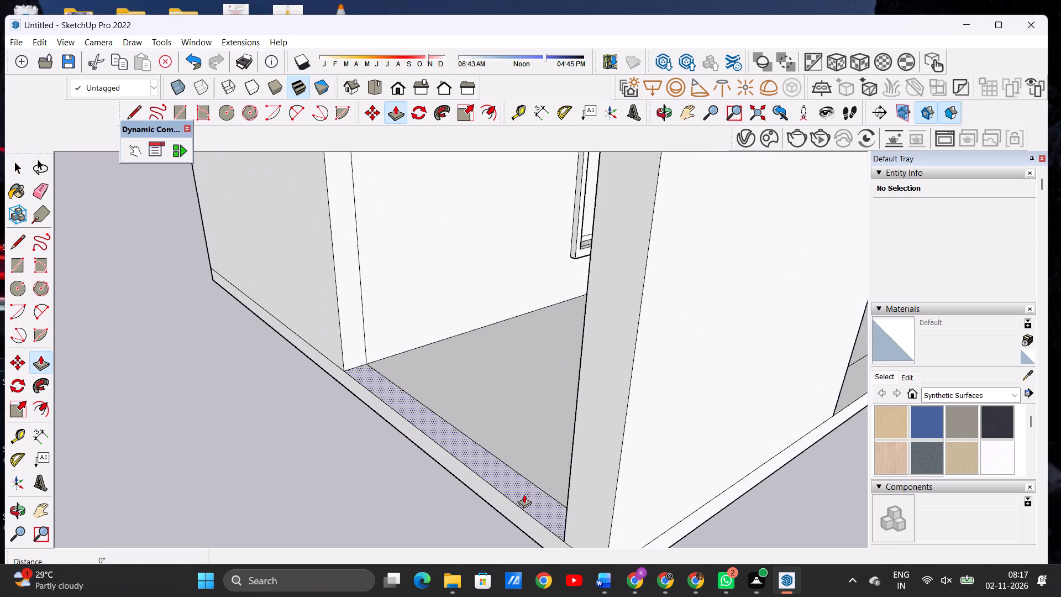
scroll(524, 494, "up", 2)
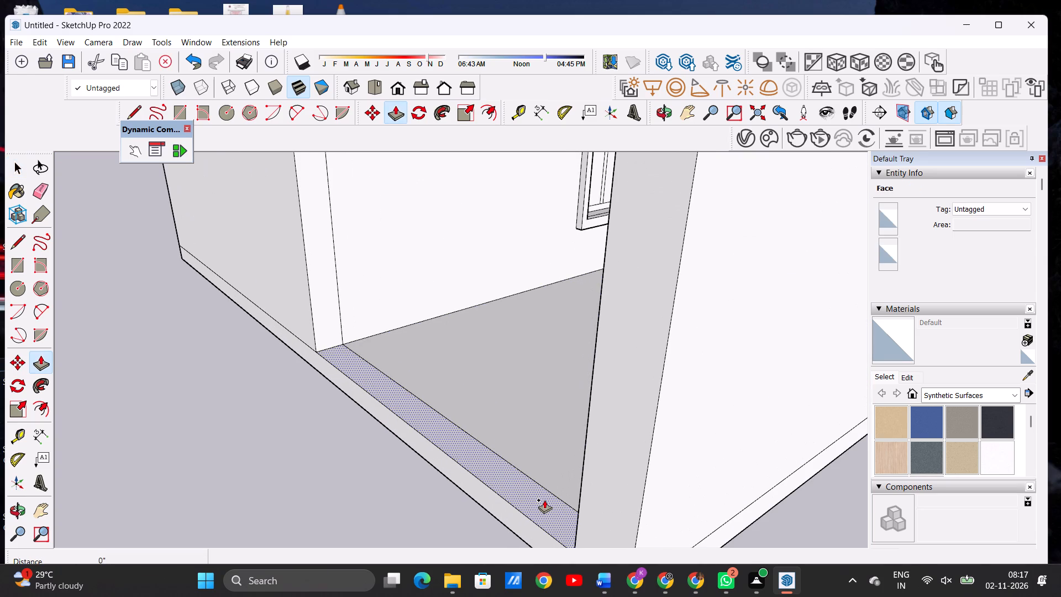
left_click(544, 500)
scroll(582, 363, "down", 8)
scroll(577, 394, "up", 1)
scroll(577, 394, "down", 7)
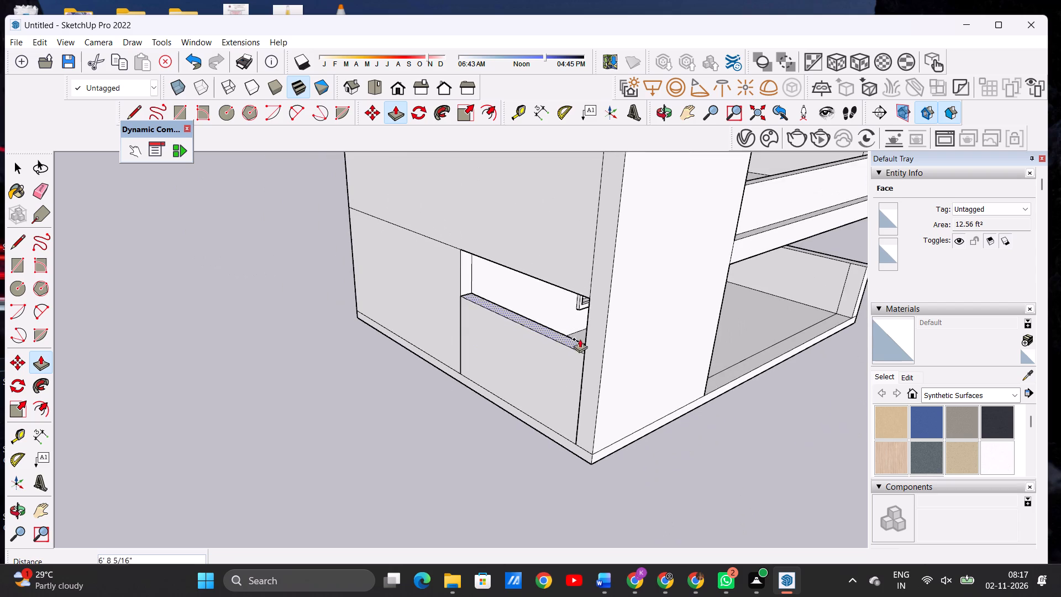
scroll(597, 295, "up", 8)
scroll(555, 306, "down", 1)
scroll(555, 306, "up", 8)
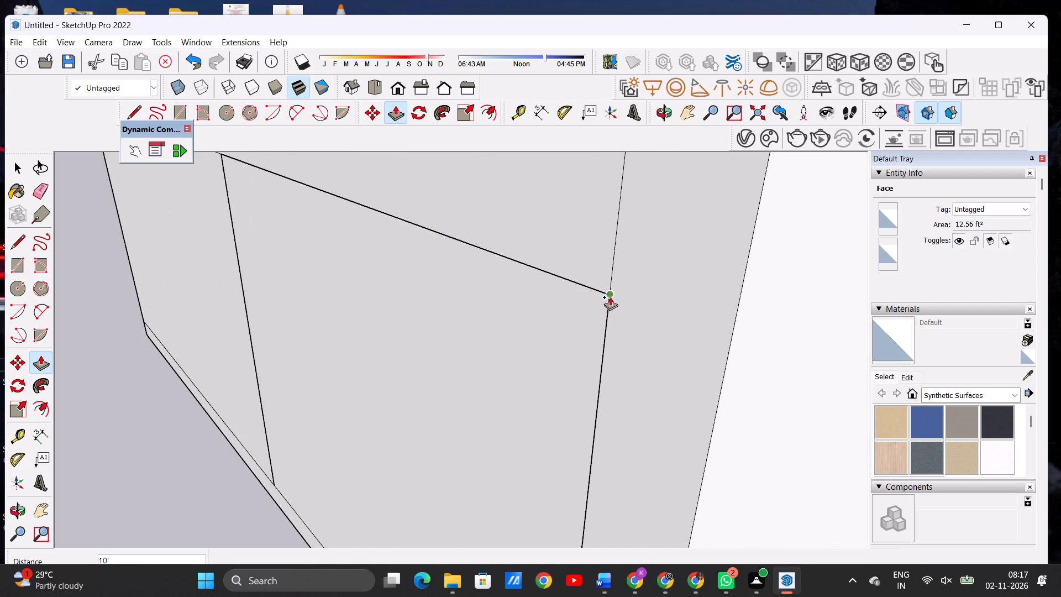
left_click(613, 290)
key("space")
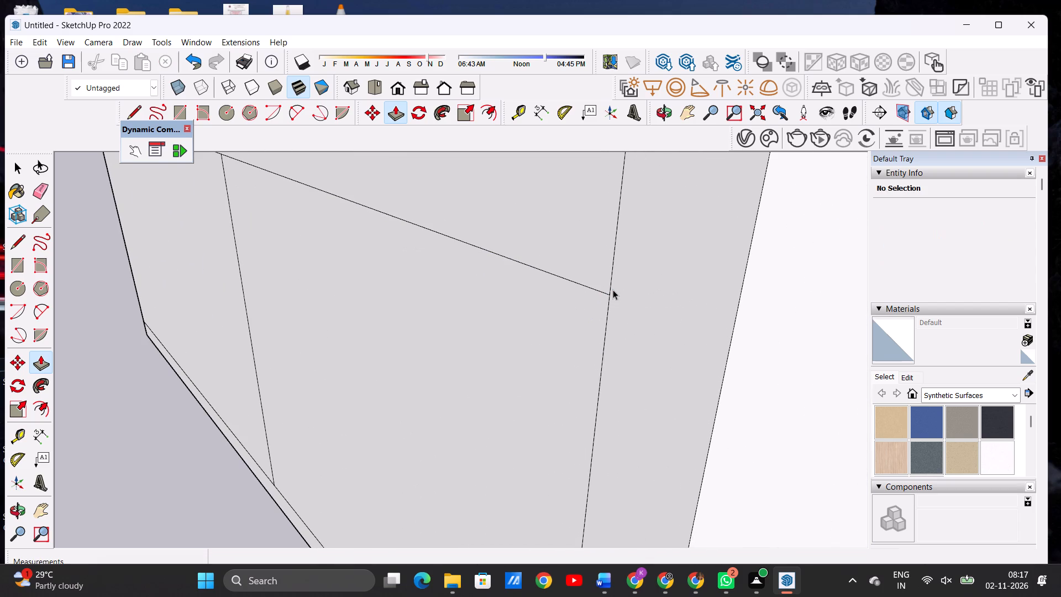
Examine the closed side wall and the whole house from the front, the parapet side and below.
scroll(507, 322, "down", 5)
scroll(505, 320, "up", 1)
scroll(502, 318, "down", 6)
scroll(471, 321, "up", 1)
scroll(472, 322, "down", 10)
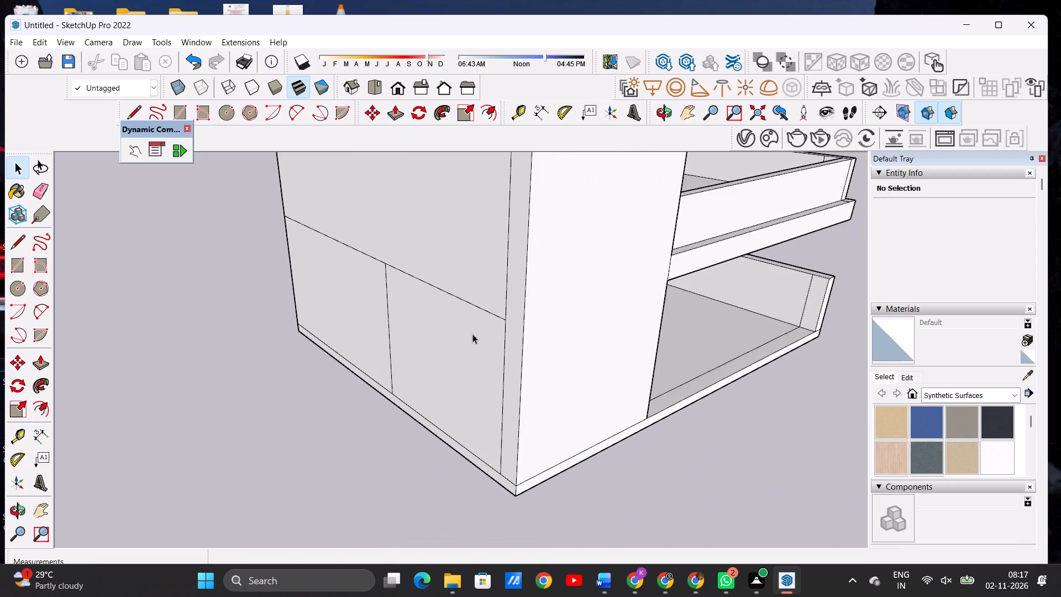
scroll(472, 334, "down", 3)
middle_click_drag(583, 353, 402, 320)
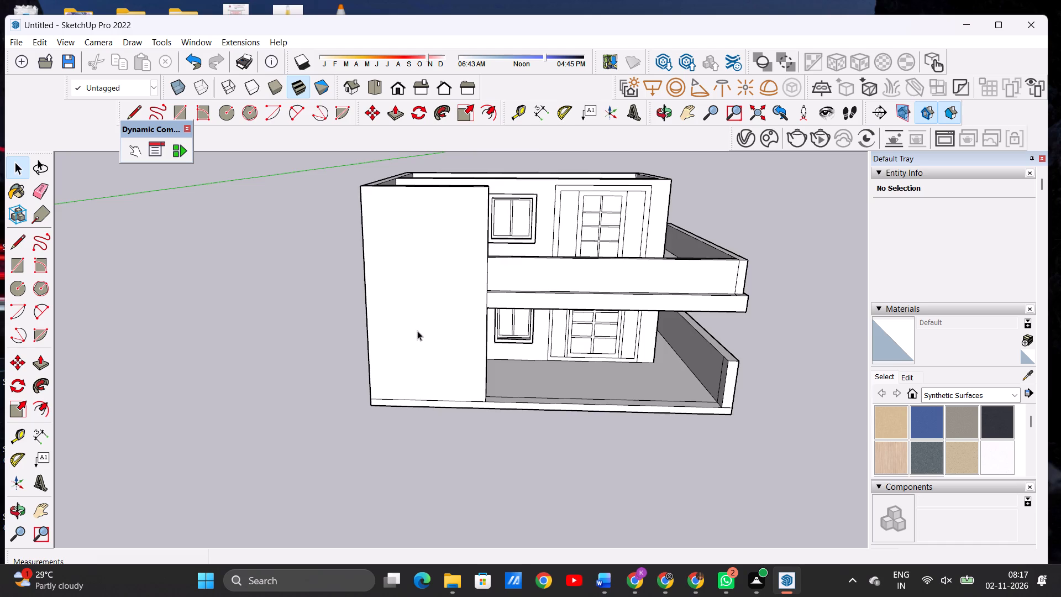
scroll(457, 365, "down", 7)
middle_click_drag(587, 381, 282, 331)
scroll(500, 334, "up", 6)
scroll(482, 339, "down", 1)
middle_click_drag(423, 354, 477, 357)
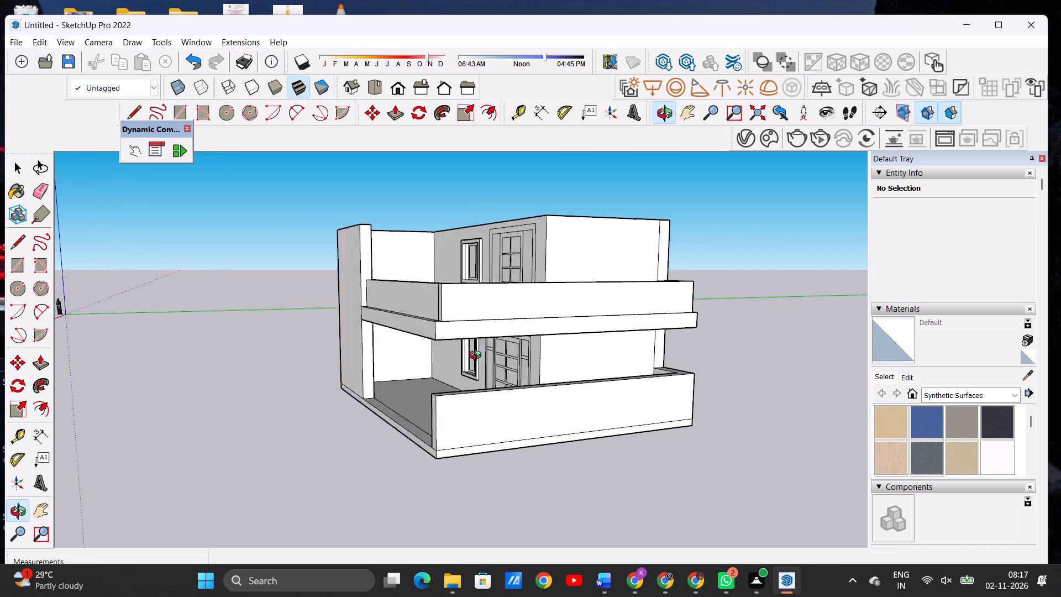
middle_click_drag(477, 357, 700, 342)
middle_click_drag(584, 376, 591, 343)
middle_click_drag(591, 341, 591, 232)
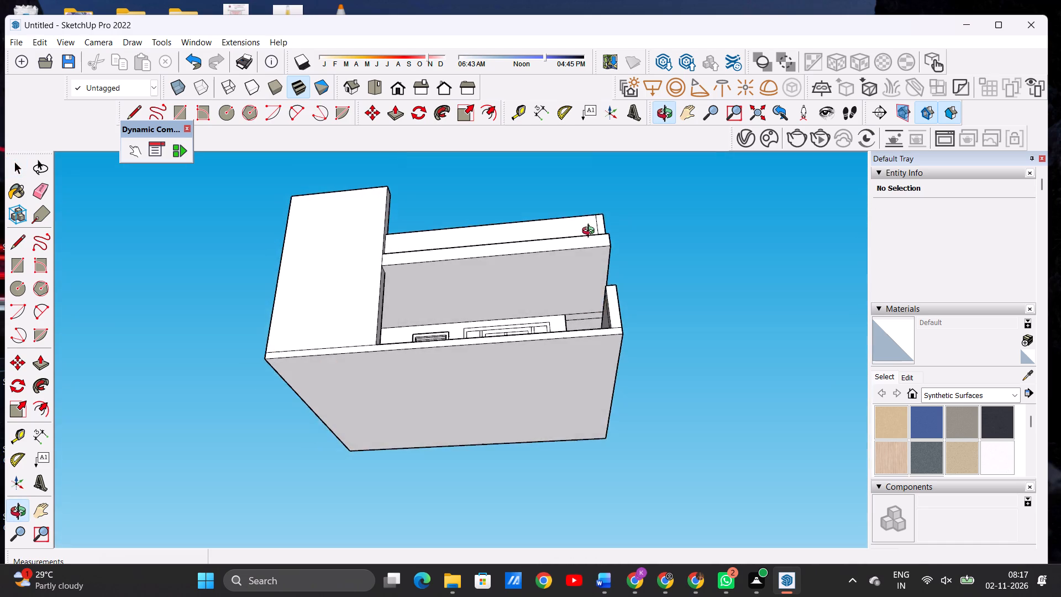
middle_click_drag(591, 232, 641, 419)
middle_click(640, 419)
scroll(497, 417, "down", 4)
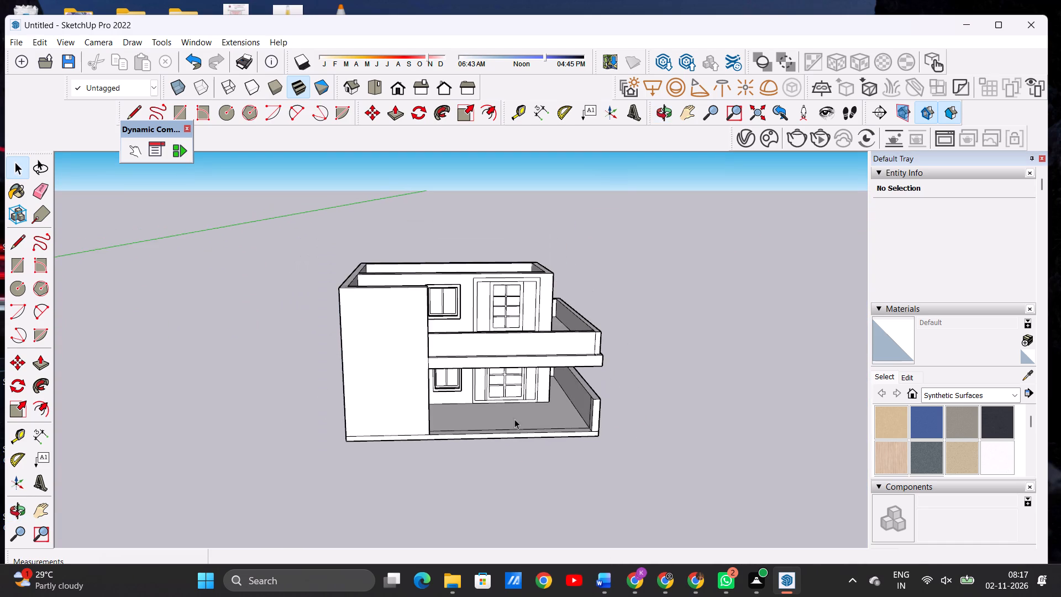
scroll(615, 392, "down", 6)
scroll(562, 337, "up", 10)
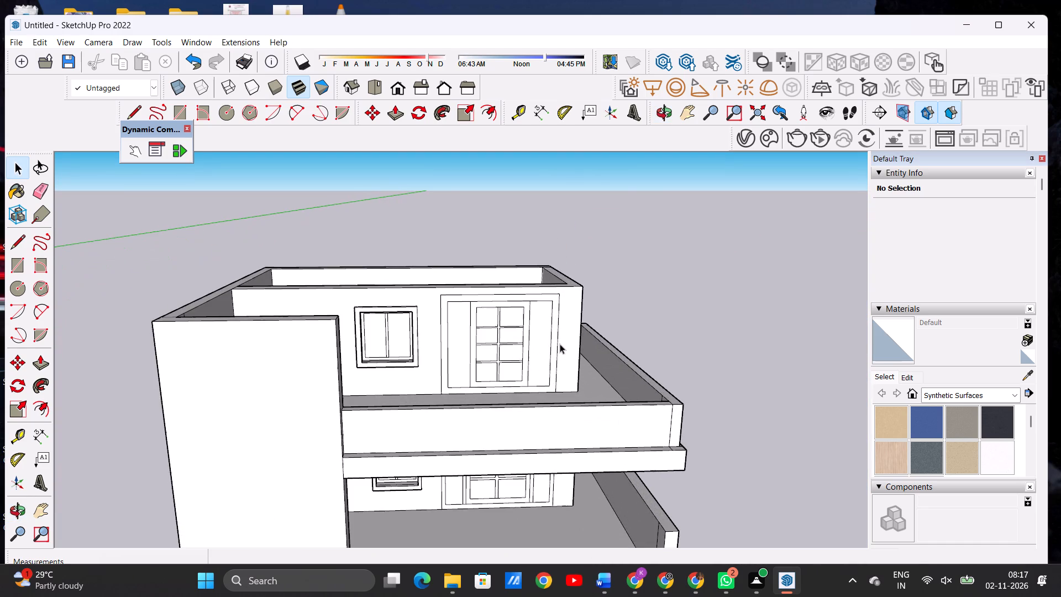
scroll(560, 347, "down", 5)
middle_click_drag(549, 412, 548, 392)
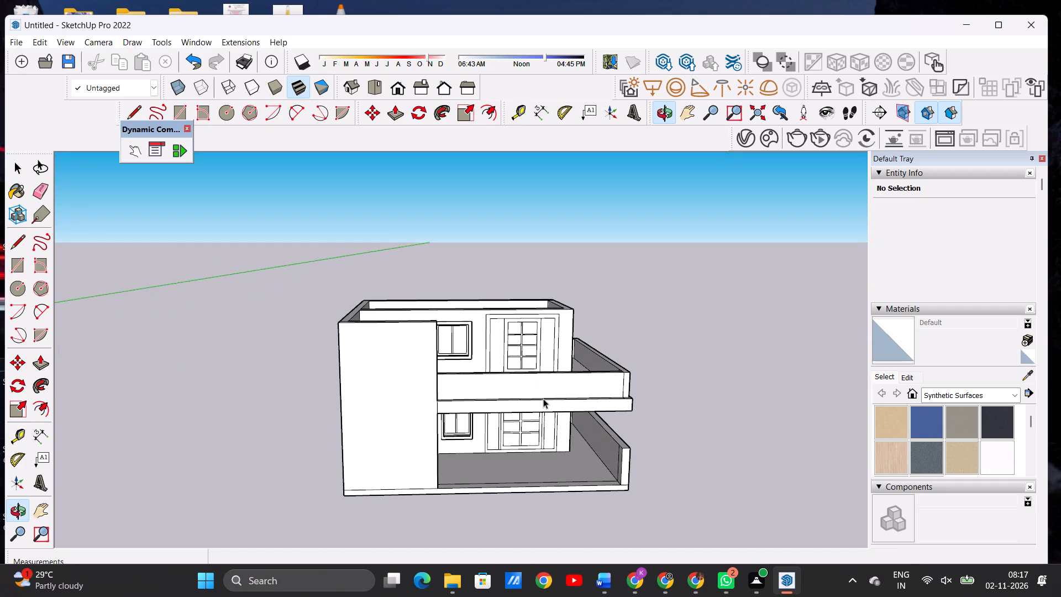
middle_click_drag(577, 413, 454, 409)
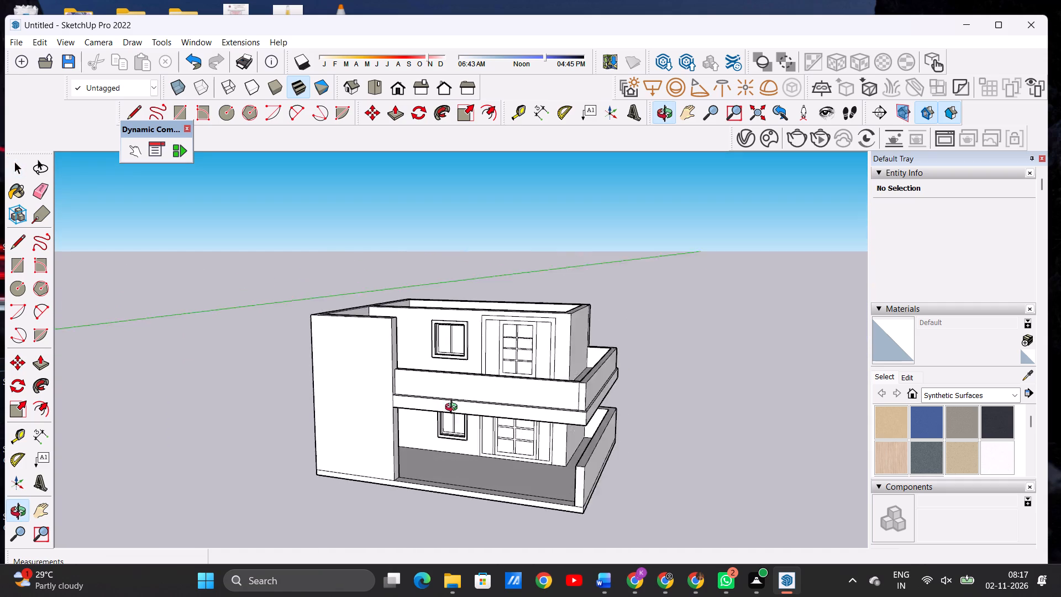
middle_click_drag(454, 409, 409, 404)
Examine the terrace overhang and lower porch at the front corner, and the front windows and doors on both storeys.
scroll(522, 439, "up", 17)
middle_click_drag(670, 400, 502, 404)
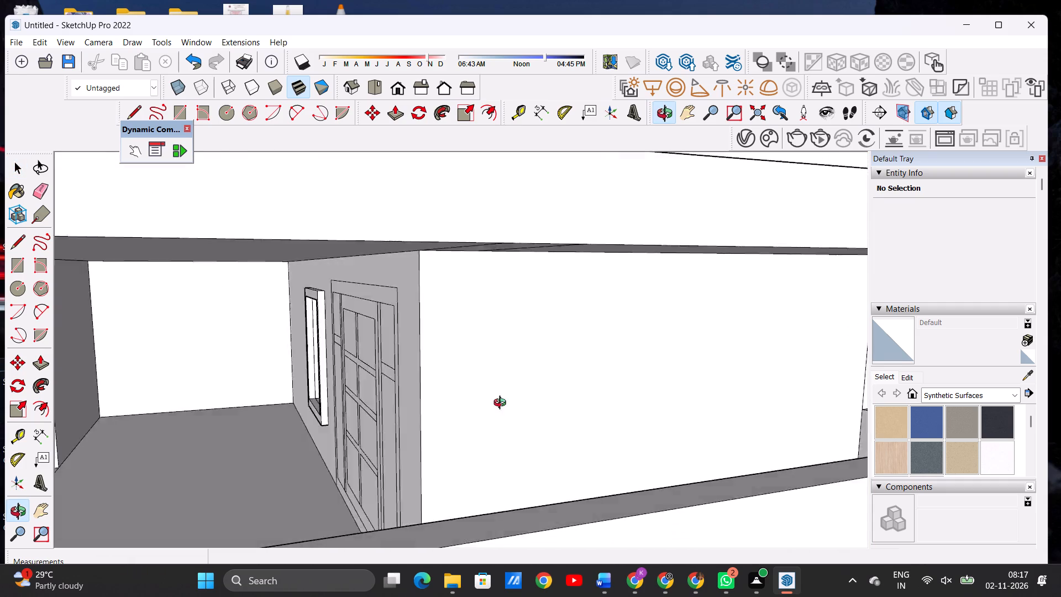
middle_click_drag(502, 404, 656, 412)
scroll(656, 412, "up", 1)
scroll(656, 404, "down", 13)
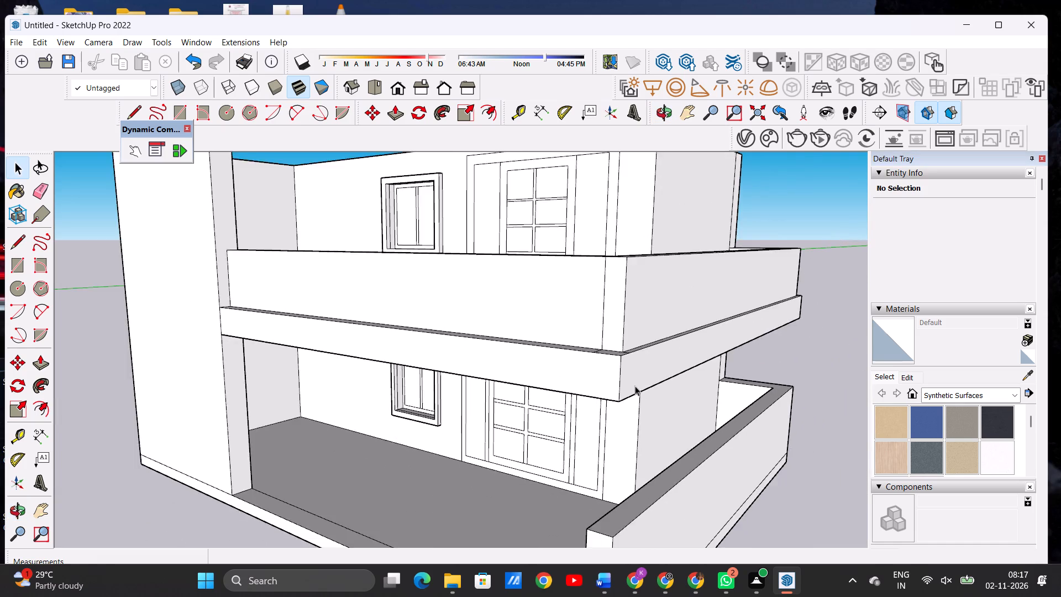
scroll(635, 386, "down", 4)
scroll(628, 395, "up", 1)
scroll(628, 395, "down", 5)
scroll(623, 405, "up", 1)
scroll(621, 407, "down", 1)
middle_click_drag(490, 416, 660, 388)
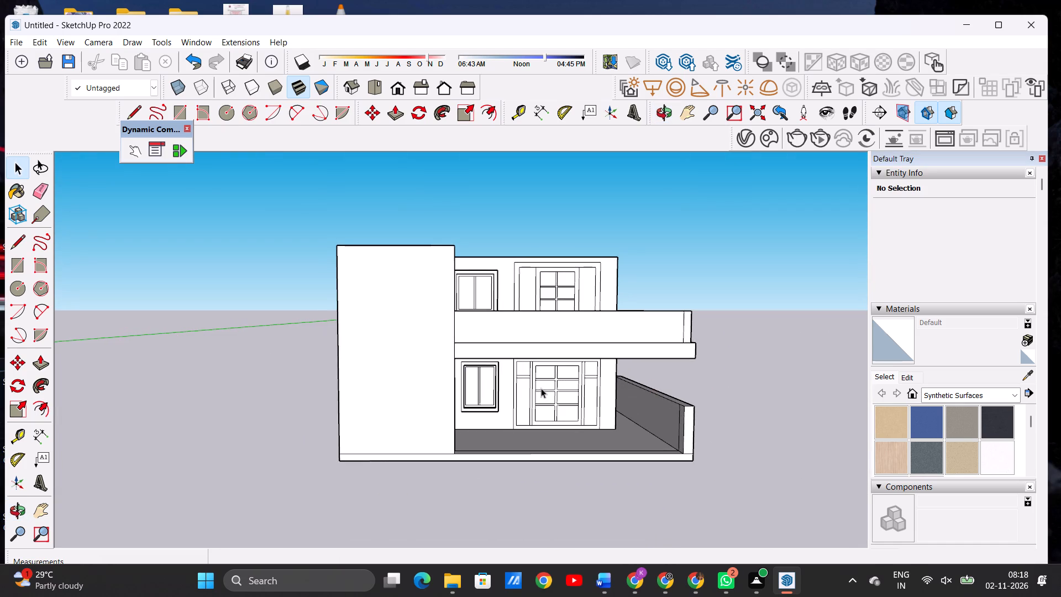
scroll(472, 408, "down", 4)
middle_click_drag(490, 332, 489, 451)
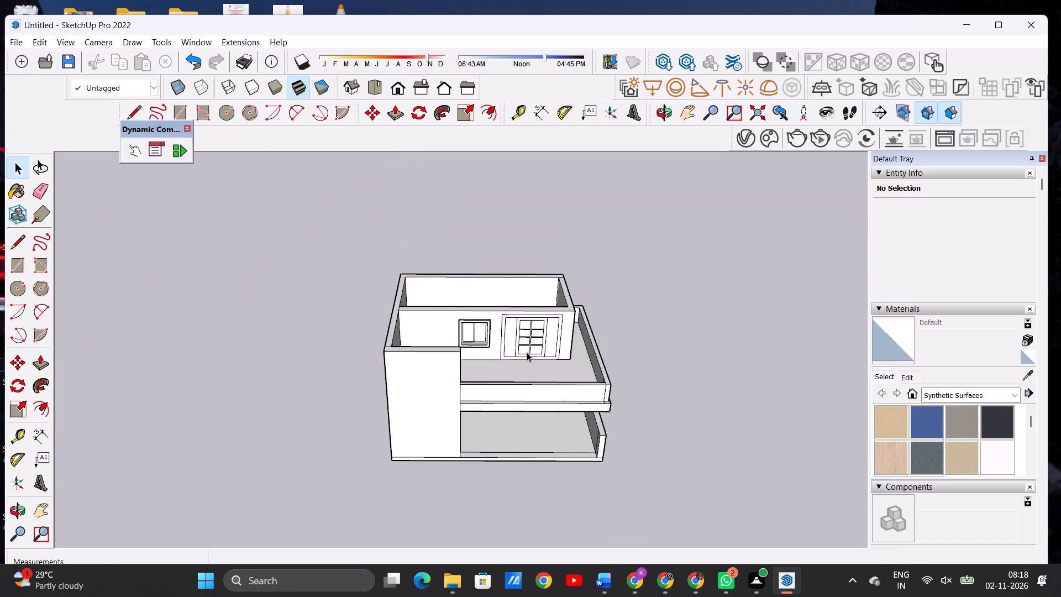
scroll(522, 337, "up", 6)
middle_click_drag(527, 366, 528, 266)
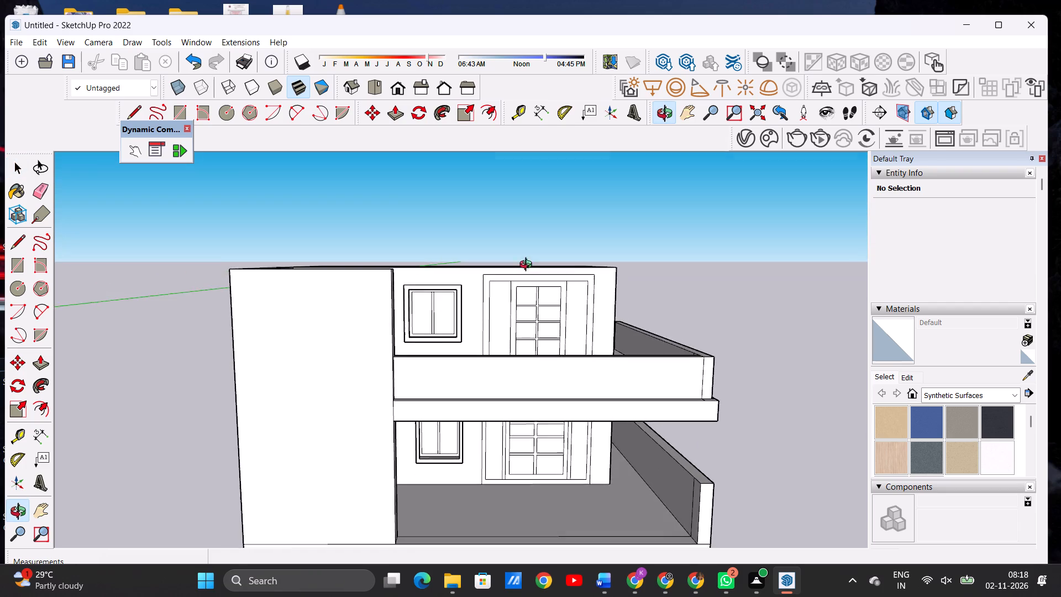
middle_click_drag(528, 266, 514, 297)
scroll(533, 350, "down", 5)
Move the upper room's floor face with its edges straight up 10' to the top inner corner of the walls.
middle_click_drag(533, 312, 413, 458)
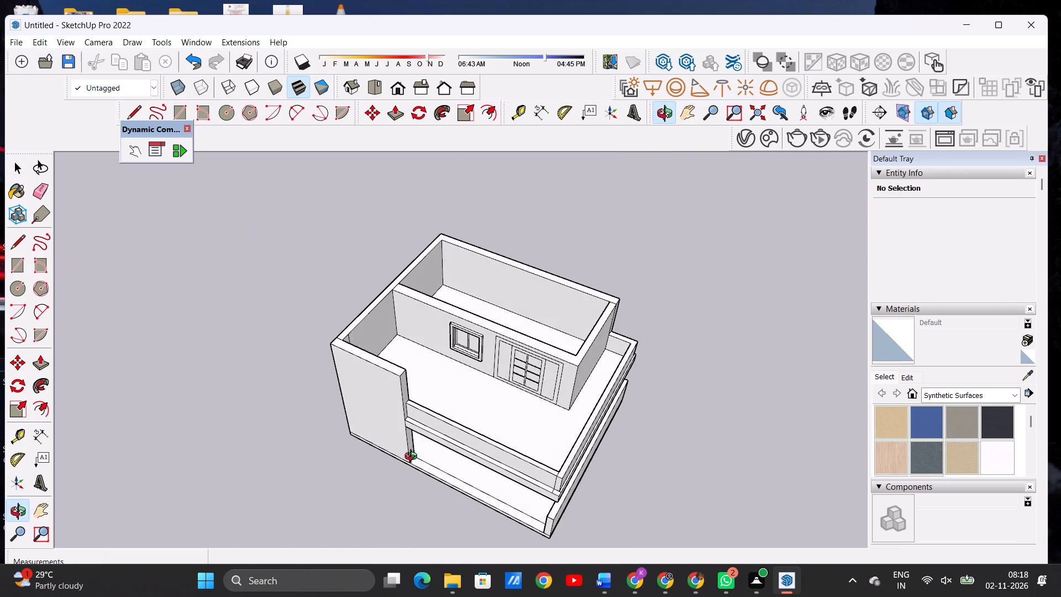
middle_click_drag(413, 458, 416, 454)
middle_click_drag(554, 332, 424, 406)
scroll(504, 379, "up", 5)
scroll(538, 379, "down", 1)
scroll(538, 379, "up", 4)
double_click(538, 379)
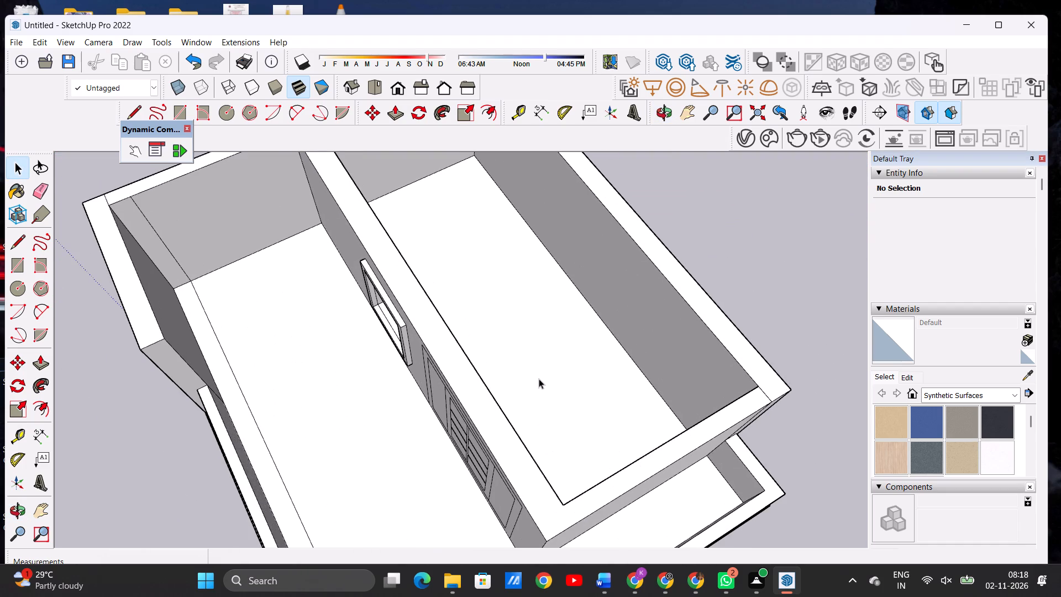
scroll(508, 373, "down", 3)
scroll(507, 375, "up", 2)
scroll(507, 375, "down", 5)
middle_click_drag(504, 350, 512, 400)
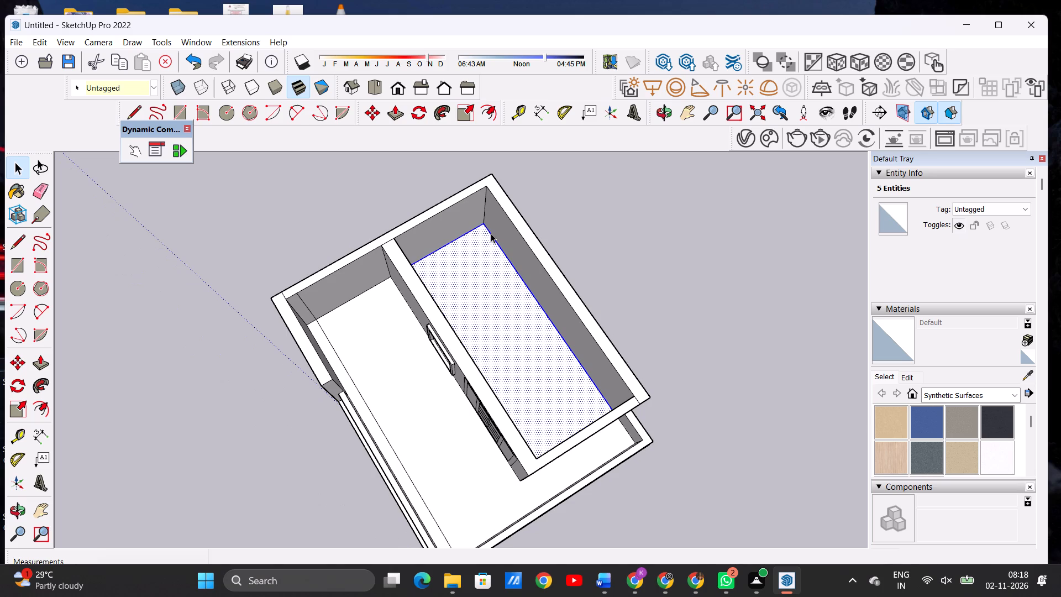
key("m")
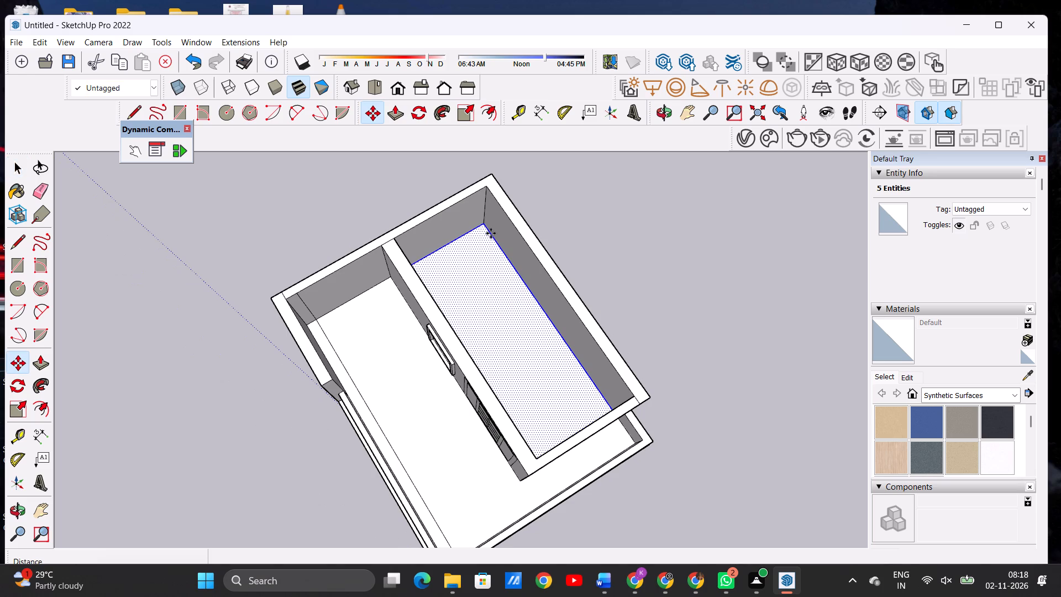
scroll(492, 216, "up", 1)
scroll(492, 216, "down", 1)
scroll(492, 216, "up", 6)
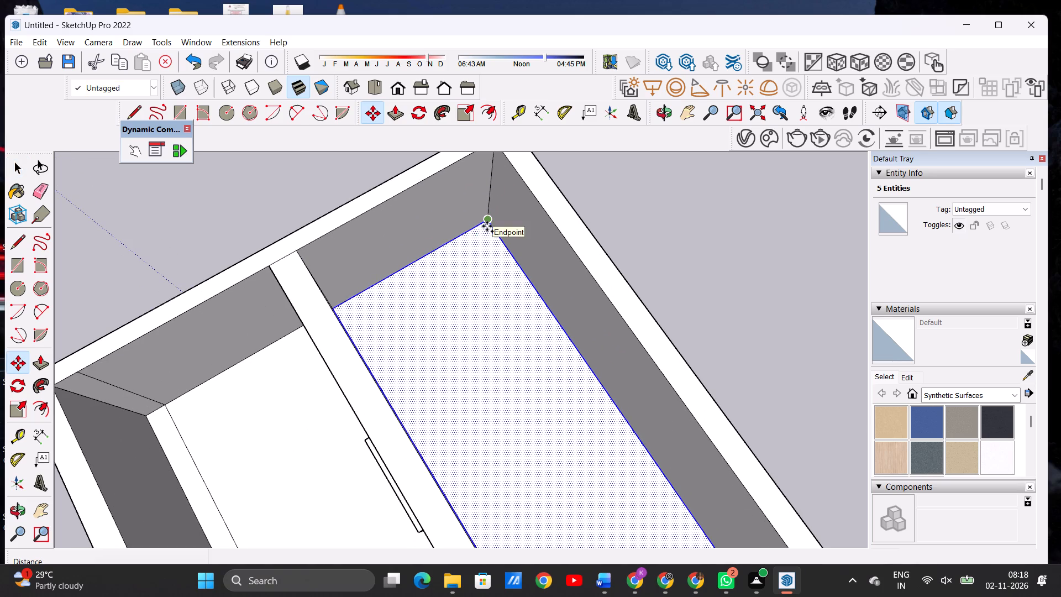
left_click(487, 226)
scroll(488, 214, "down", 5)
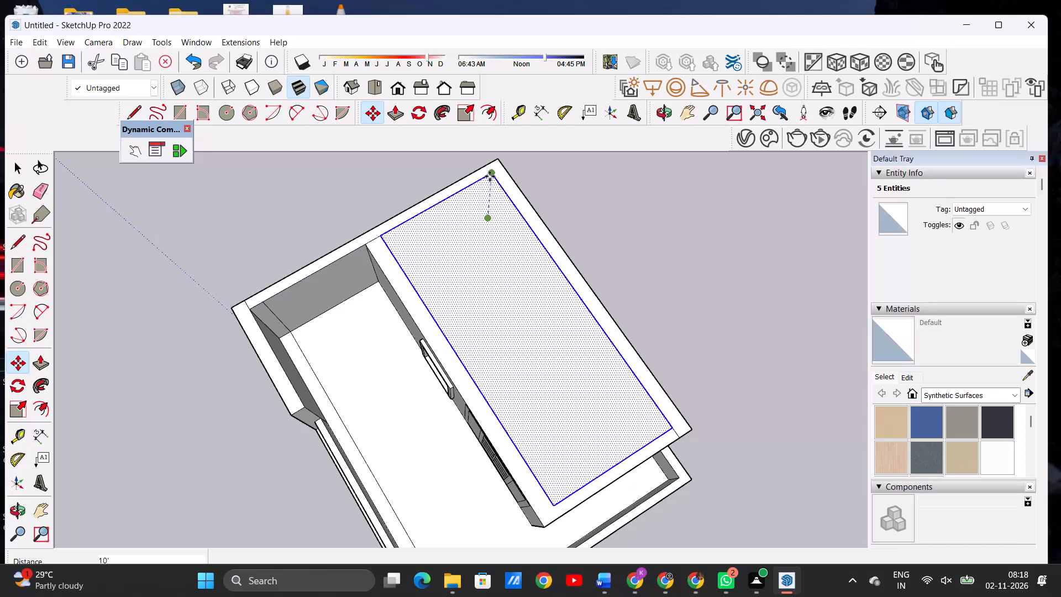
left_click(490, 176)
key("space")
left_click(600, 231)
Push/Pull the roof face over the upper room up about 10 13/16" to form a slab.
scroll(606, 400, "down", 6)
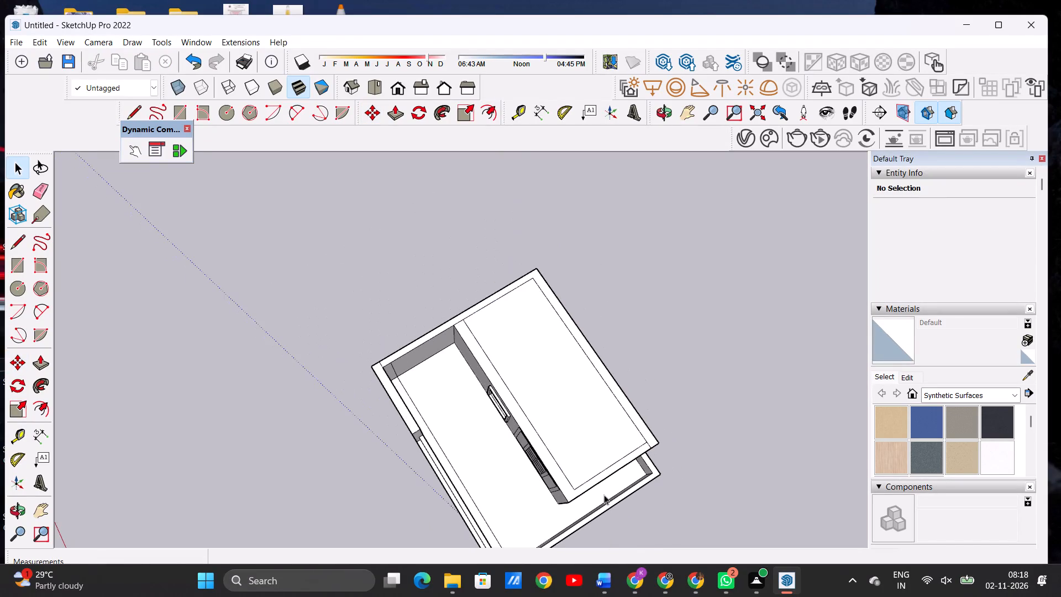
middle_click_drag(603, 493, 613, 238)
scroll(602, 260, "down", 5)
scroll(603, 280, "up", 10)
scroll(591, 329, "down", 2)
scroll(591, 329, "up", 3)
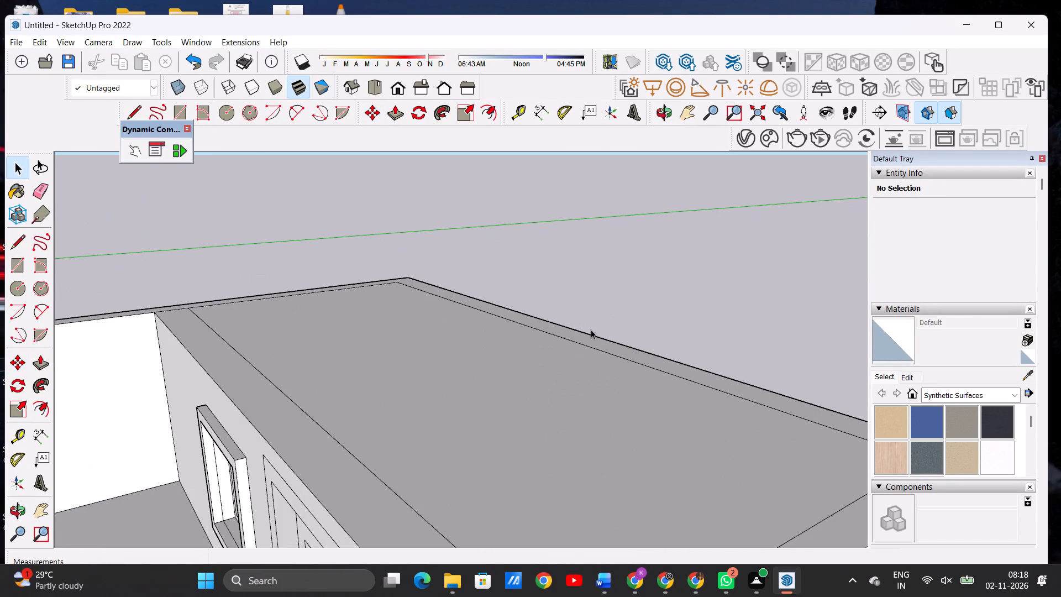
scroll(591, 332, "down", 1)
scroll(590, 333, "up", 1)
scroll(590, 333, "down", 14)
middle_click(604, 369)
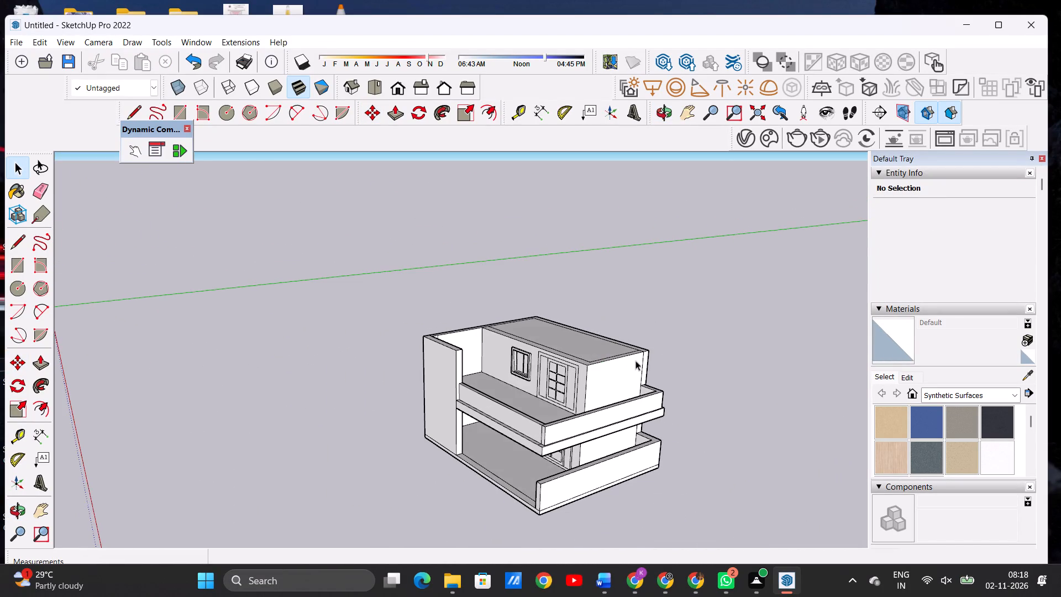
middle_click_drag(665, 350, 673, 357)
middle_click_drag(632, 367, 611, 371)
middle_click_drag(559, 376, 661, 348)
scroll(582, 323, "up", 8)
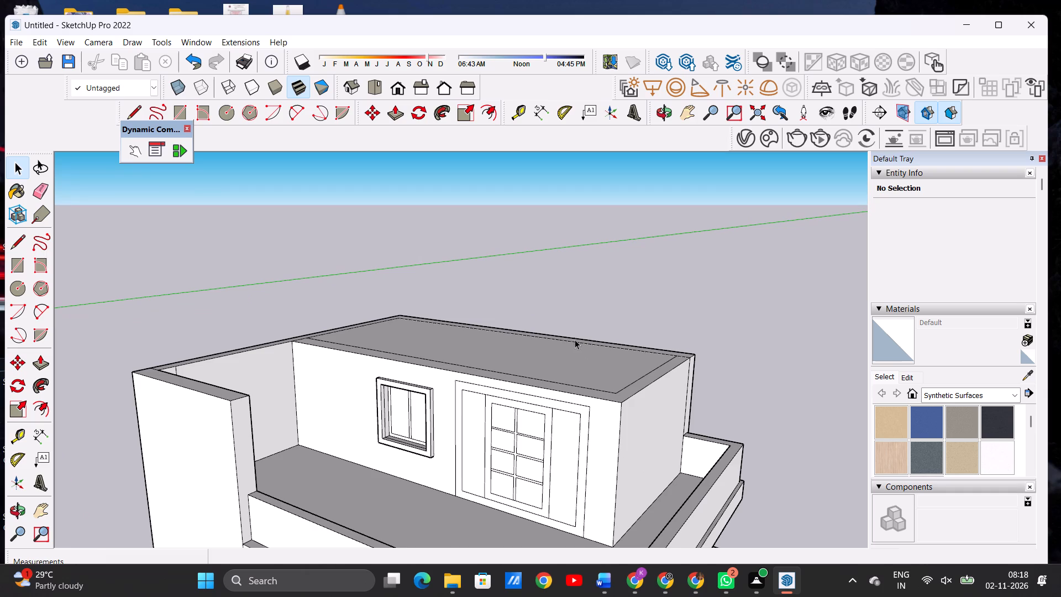
key("p")
middle_click_drag(612, 379, 535, 385)
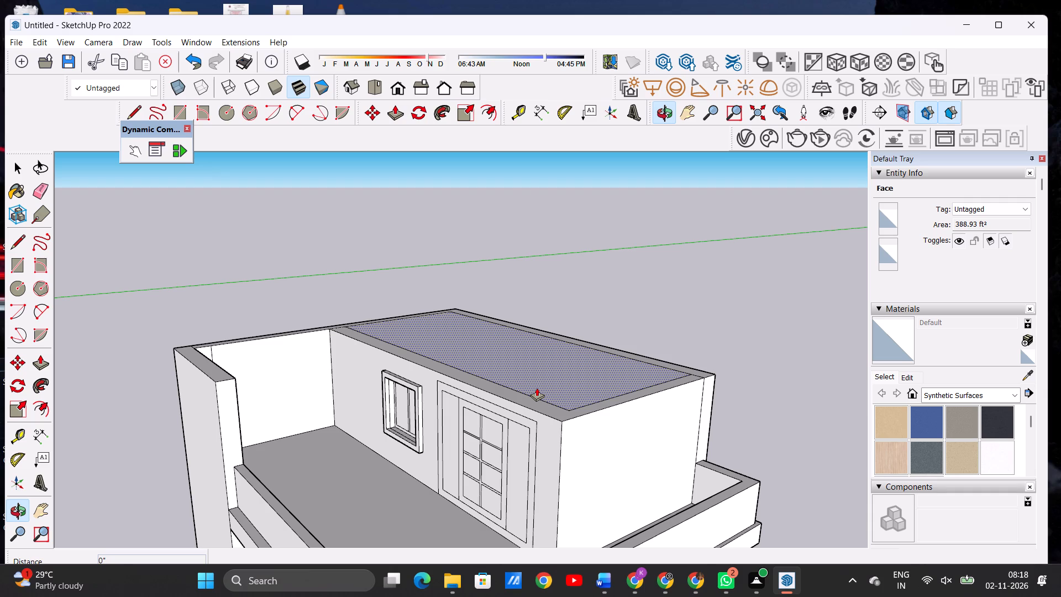
scroll(591, 394, "up", 10)
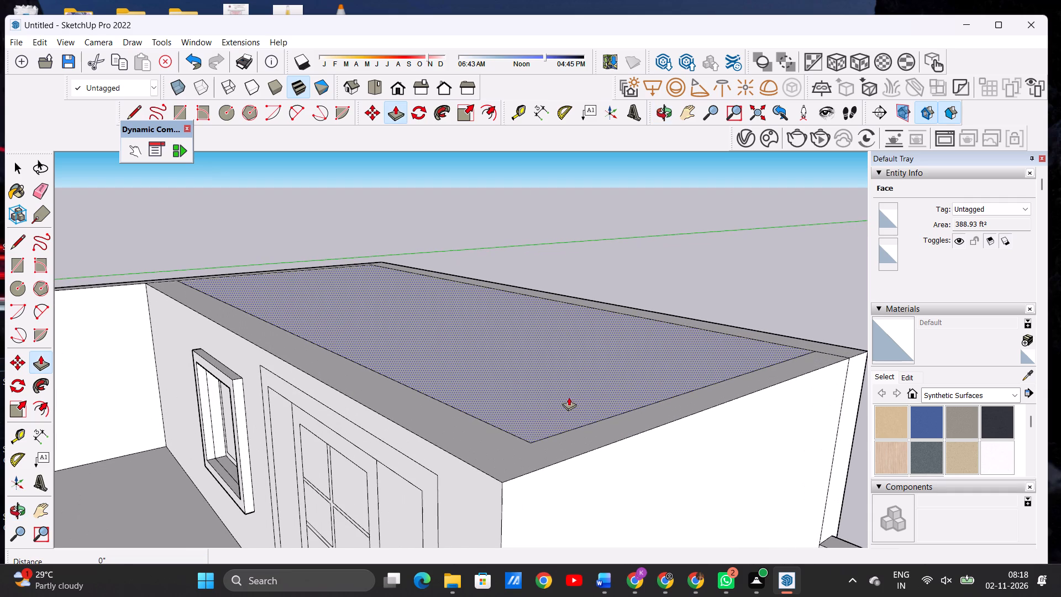
left_click(556, 394)
scroll(564, 367, "down", 5)
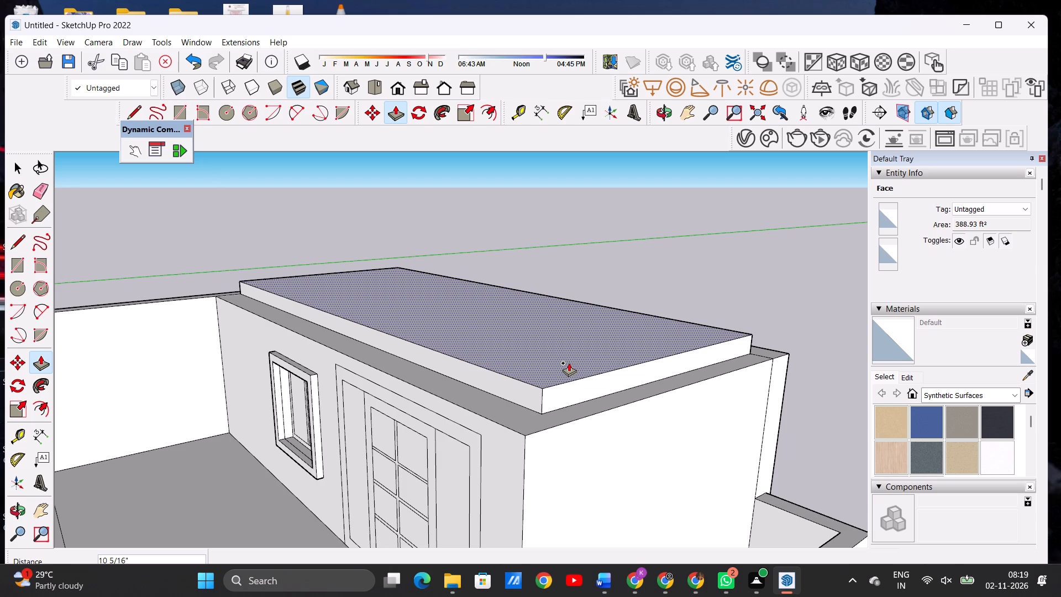
left_click(569, 362)
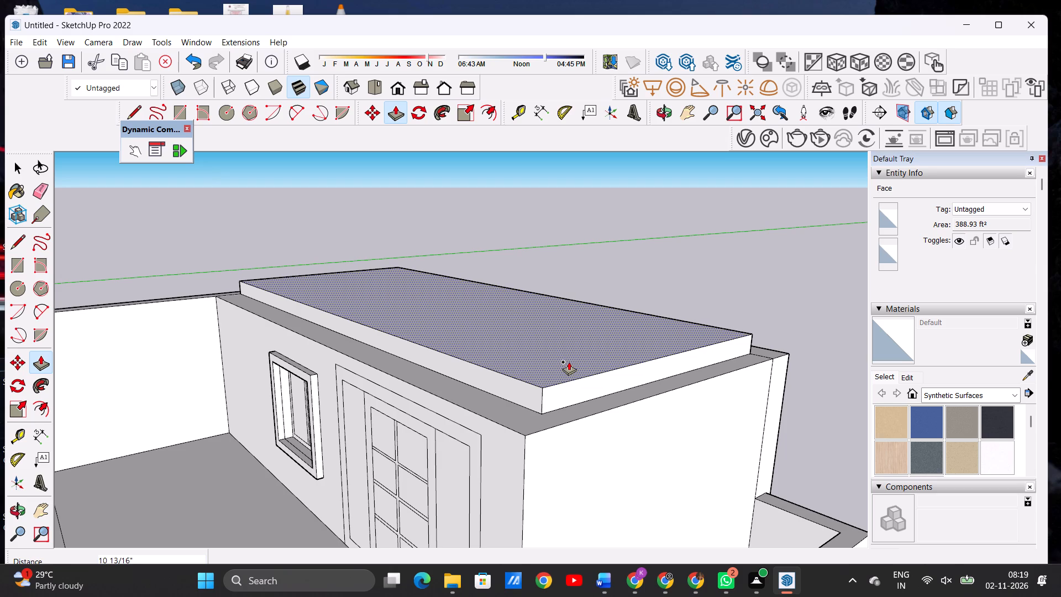
key("space")
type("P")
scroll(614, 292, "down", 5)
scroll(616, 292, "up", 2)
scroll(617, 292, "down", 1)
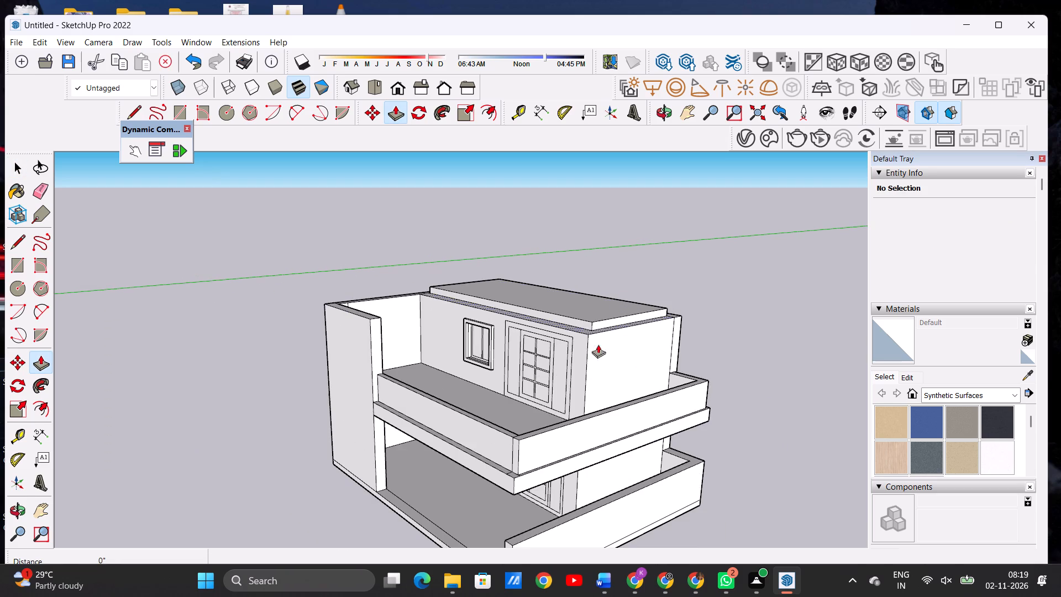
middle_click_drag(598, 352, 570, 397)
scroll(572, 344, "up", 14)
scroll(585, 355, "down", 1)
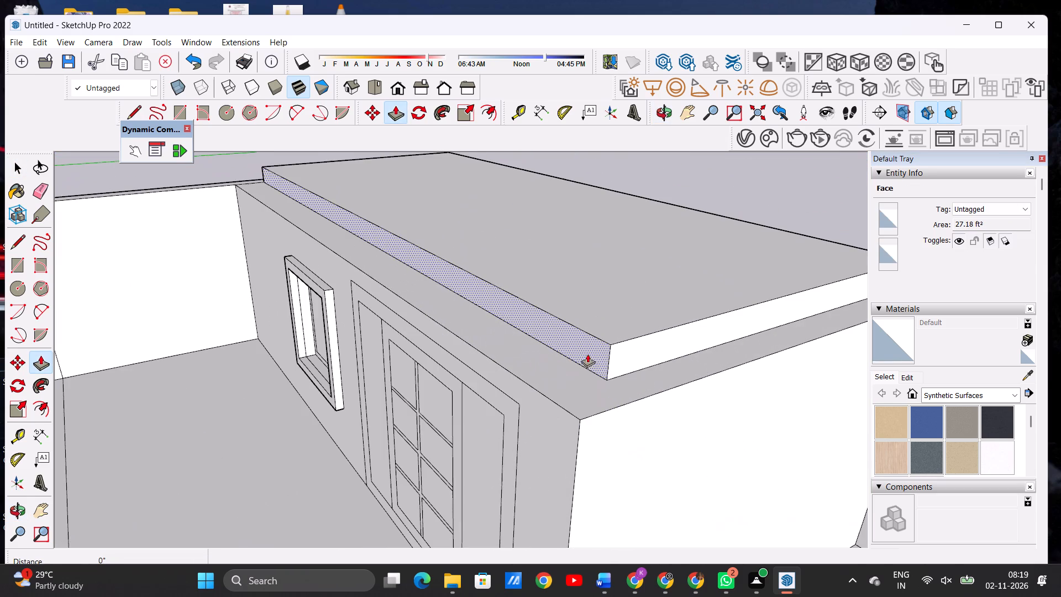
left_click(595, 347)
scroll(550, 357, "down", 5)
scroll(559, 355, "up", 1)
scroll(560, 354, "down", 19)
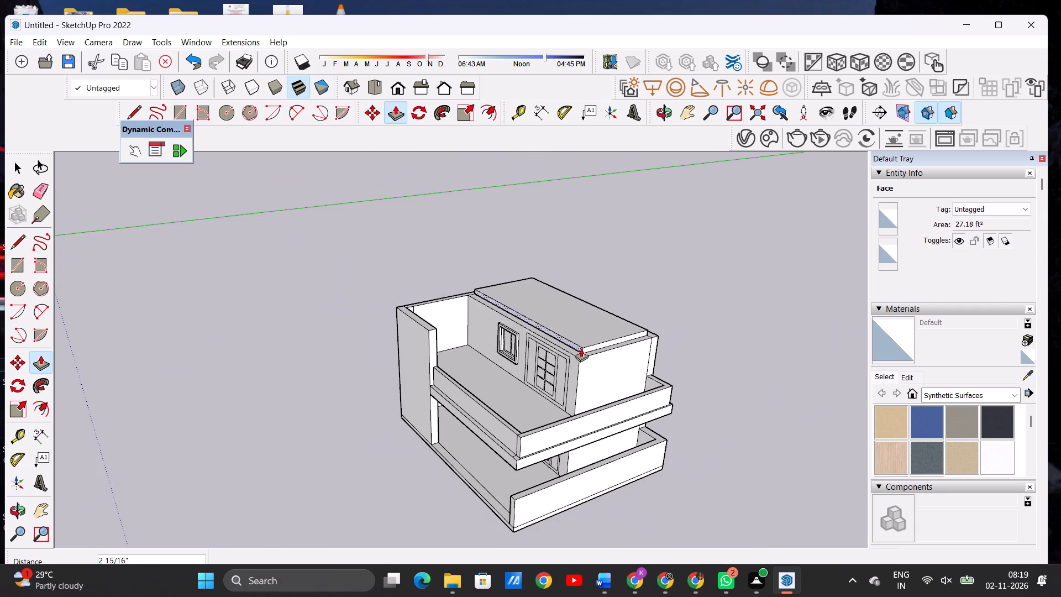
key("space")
Push/Pull the roof slab's long front edge out about 14' 3 5/8" over the terrace to the full-height front wall's inner corner.
scroll(529, 318, "down", 6)
scroll(529, 318, "up", 1)
scroll(529, 318, "down", 2)
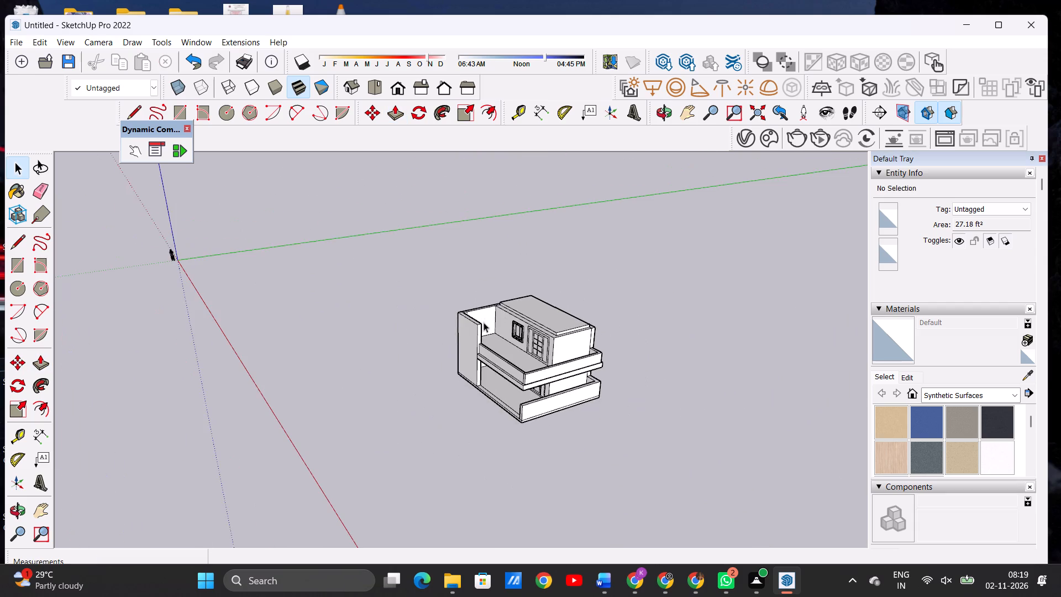
middle_click_drag(468, 323, 681, 297)
scroll(541, 306, "up", 6)
scroll(528, 309, "down", 1)
scroll(454, 304, "up", 6)
middle_click_drag(430, 331, 502, 338)
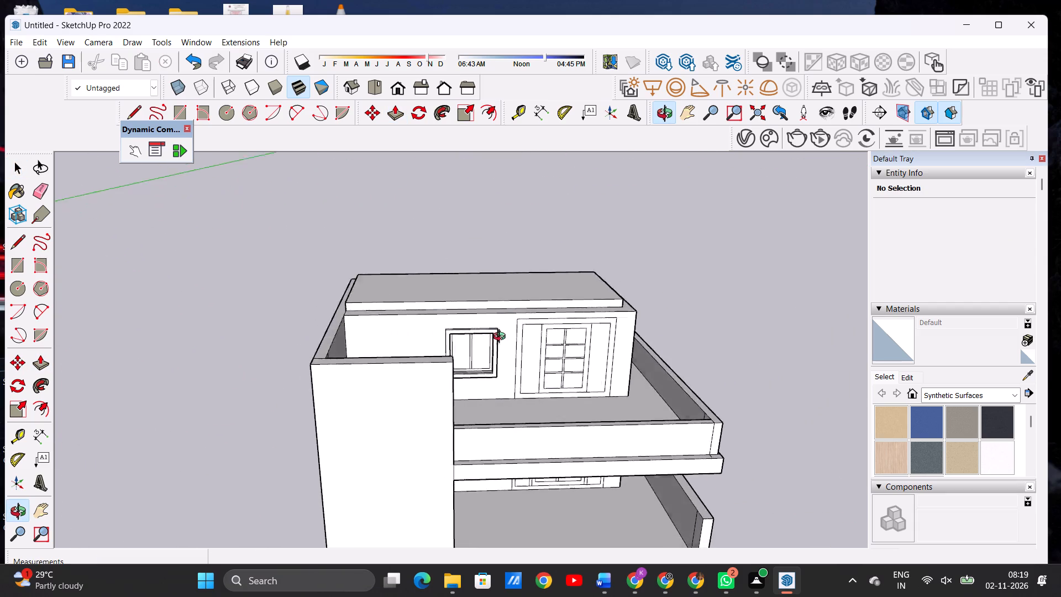
middle_click_drag(502, 338, 701, 352)
scroll(444, 331, "down", 4)
scroll(442, 337, "up", 1)
scroll(442, 337, "down", 1)
scroll(442, 337, "up", 13)
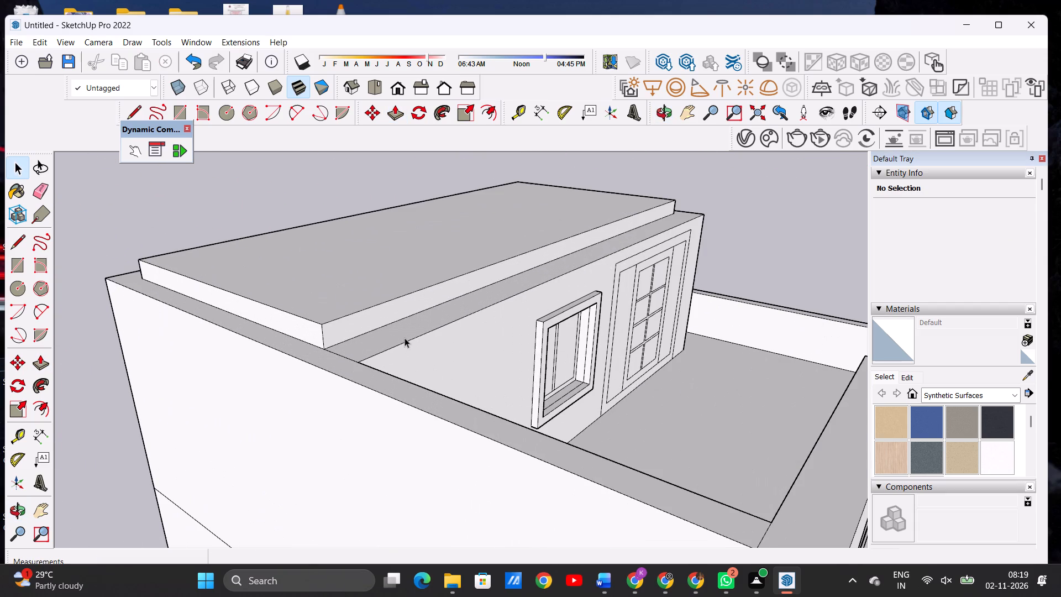
key("p")
scroll(342, 322, "up", 3)
scroll(342, 322, "down", 1)
scroll(342, 322, "up", 1)
left_click(340, 322)
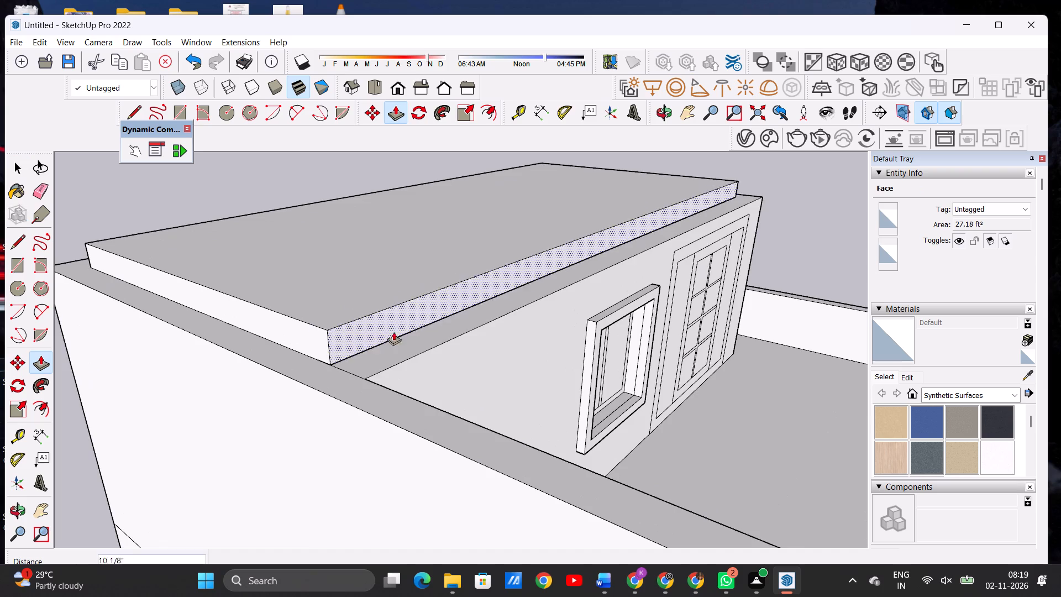
scroll(445, 353, "down", 18)
scroll(527, 371, "up", 8)
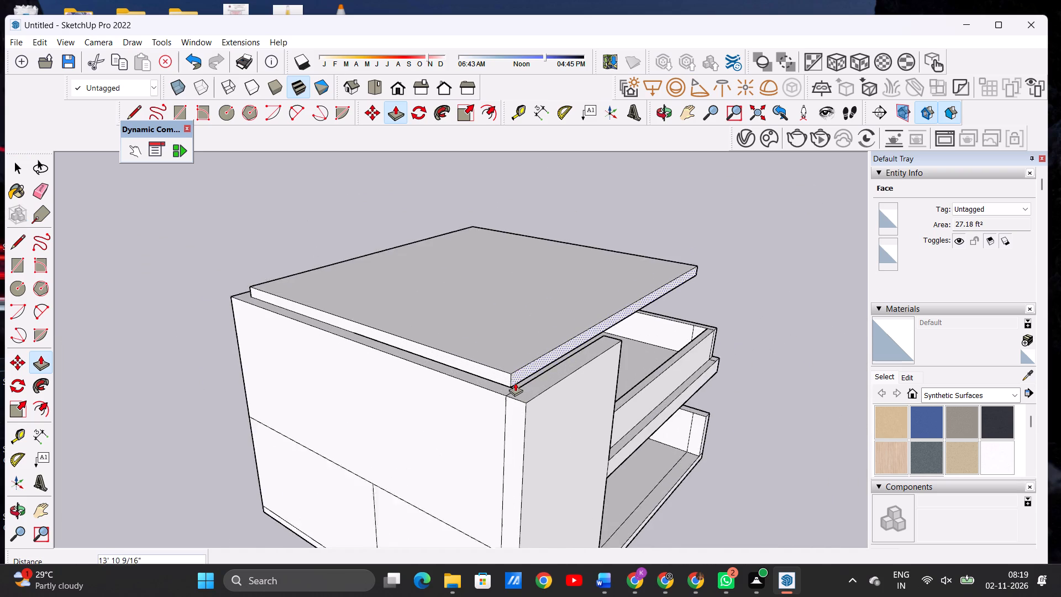
scroll(515, 383, "down", 1)
scroll(515, 383, "up", 5)
scroll(515, 386, "down", 1)
scroll(515, 386, "up", 11)
left_click(527, 405)
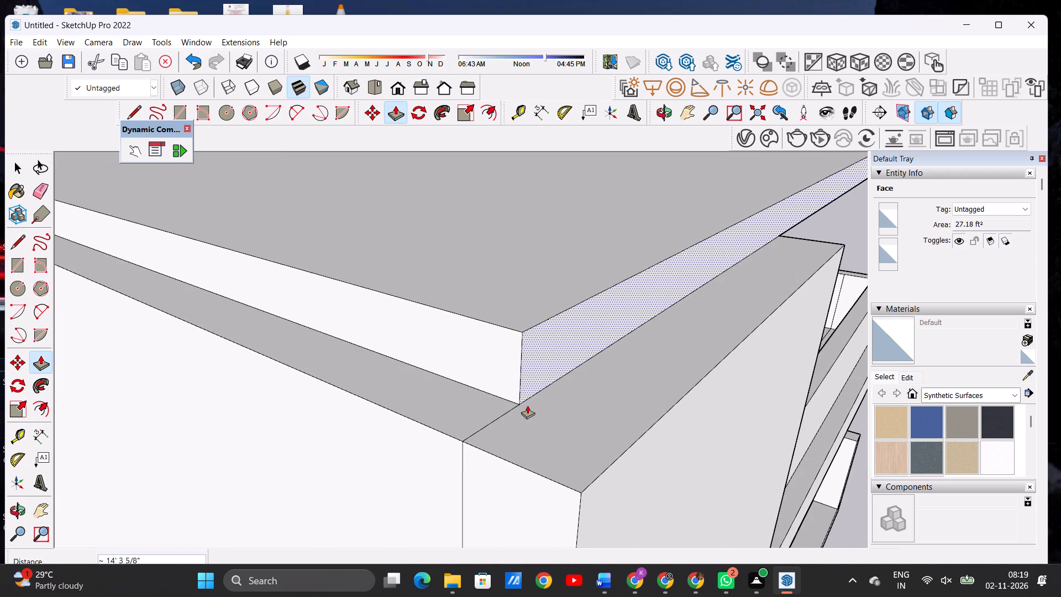
key("space")
Examine the extended roof slab above the terrace from the front and from the parapet-side corner.
scroll(527, 405, "down", 13)
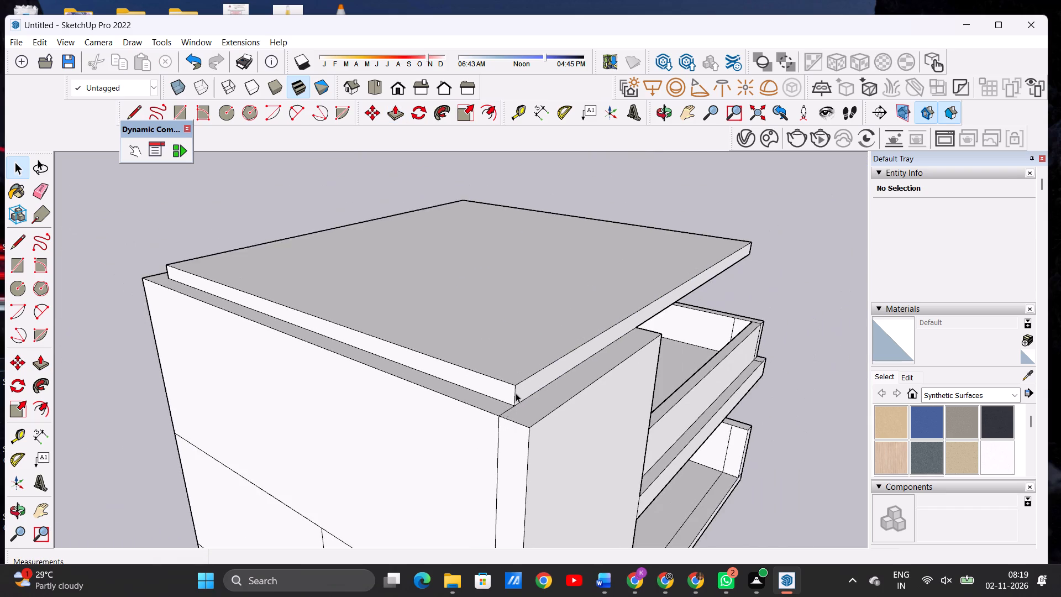
scroll(516, 393, "down", 3)
scroll(516, 393, "up", 1)
scroll(516, 393, "down", 18)
middle_click_drag(575, 401, 318, 363)
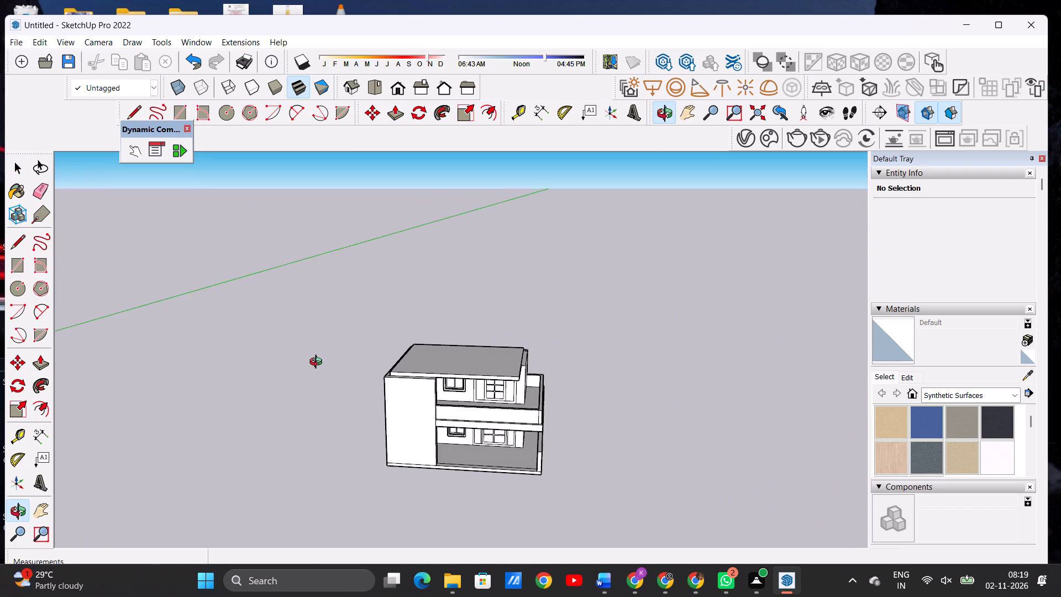
middle_click_drag(318, 363, 335, 348)
scroll(438, 374, "up", 9)
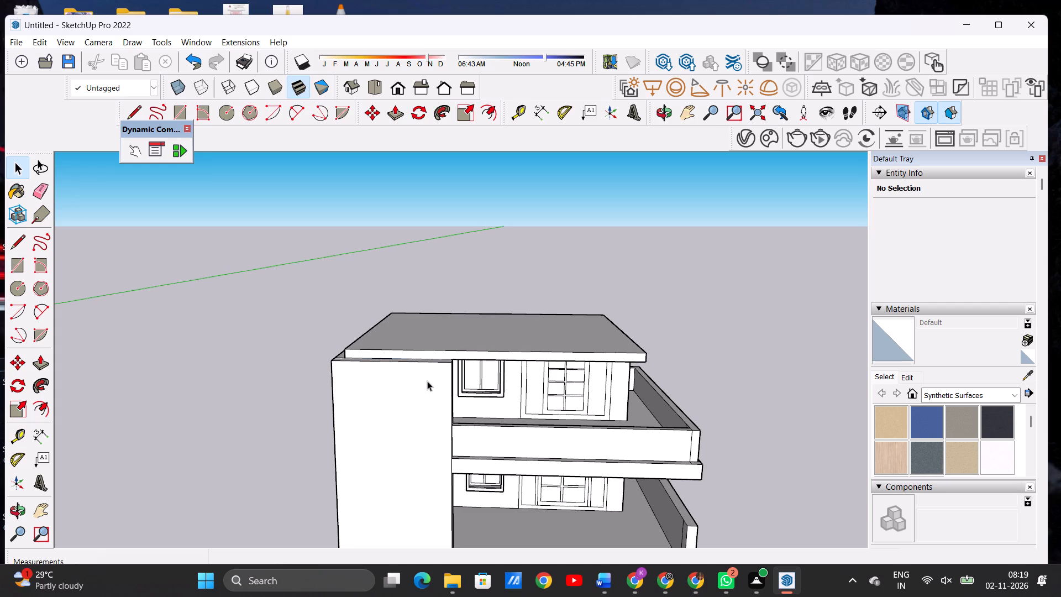
scroll(427, 381, "down", 4)
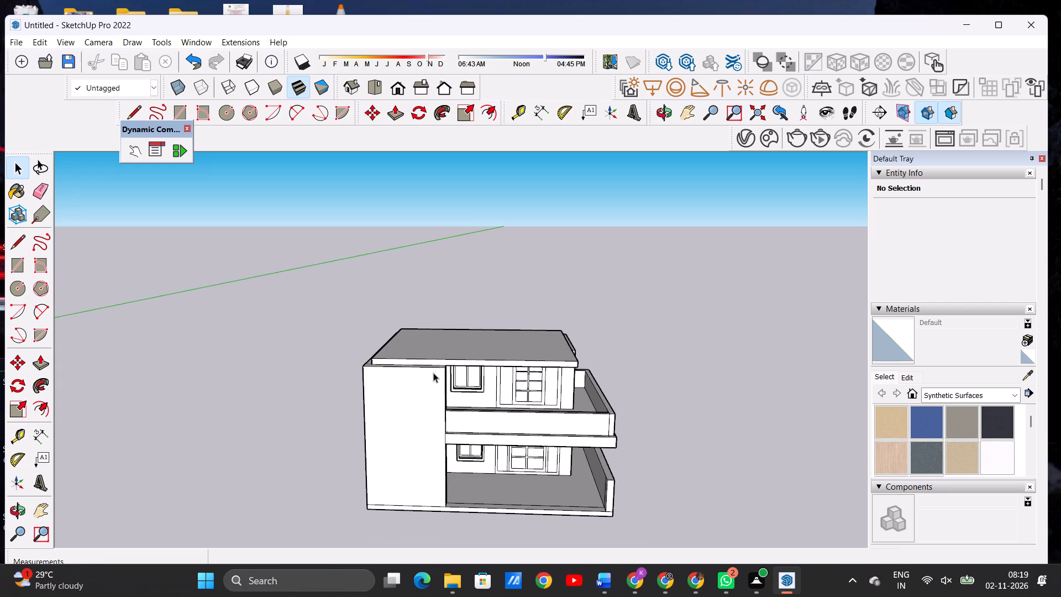
middle_click_drag(429, 381, 441, 397)
scroll(424, 379, "down", 6)
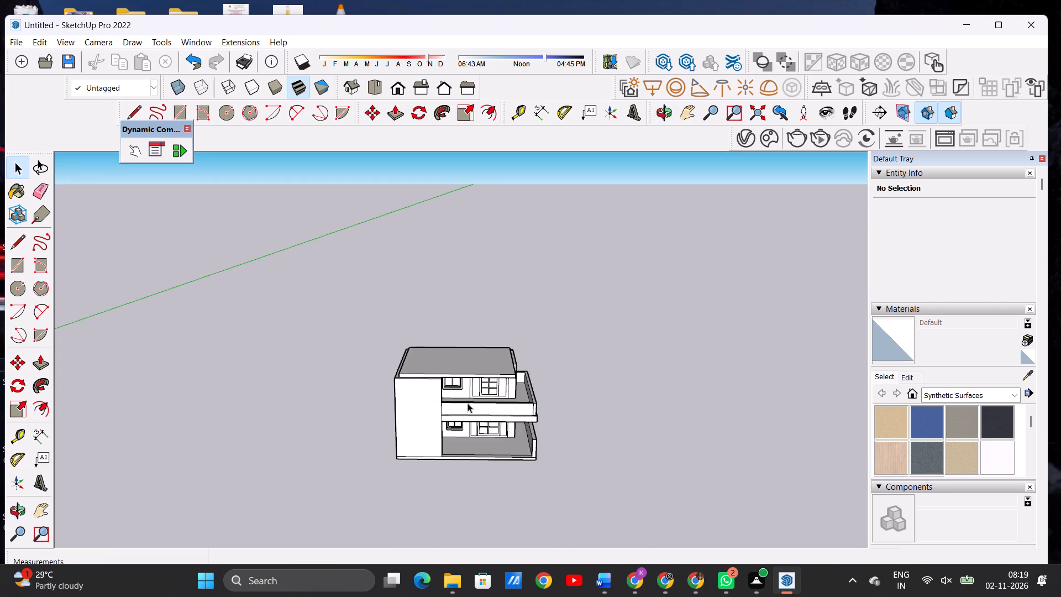
middle_click_drag(481, 406, 489, 369)
scroll(517, 379, "up", 1)
scroll(517, 379, "down", 2)
scroll(517, 379, "up", 3)
middle_click_drag(532, 374, 439, 392)
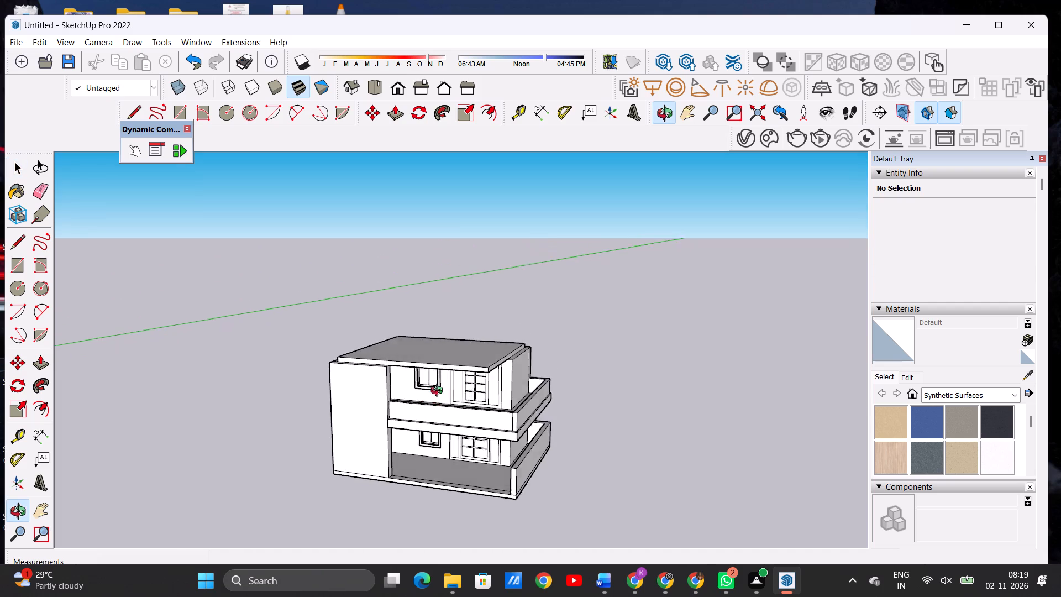
Push/Pull the roof slab's short parapet-side edge out about 1' 5/8" over the upper room's side wall.
middle_click_drag(439, 392, 428, 430)
scroll(497, 390, "up", 8)
key("p")
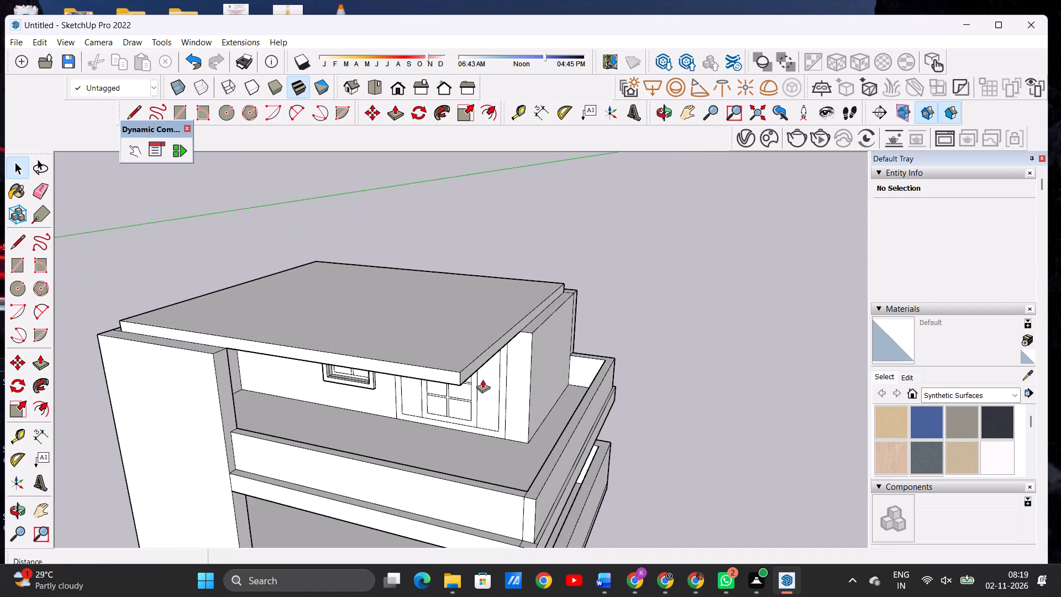
scroll(493, 364, "up", 5)
scroll(436, 380, "down", 1)
scroll(436, 380, "up", 2)
left_click(437, 392)
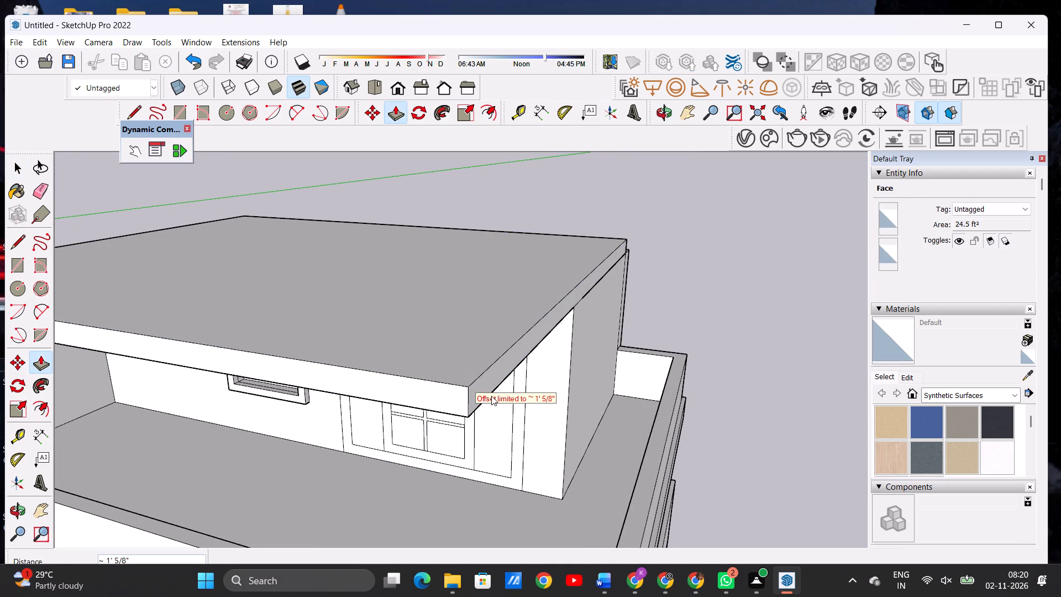
left_click(492, 396)
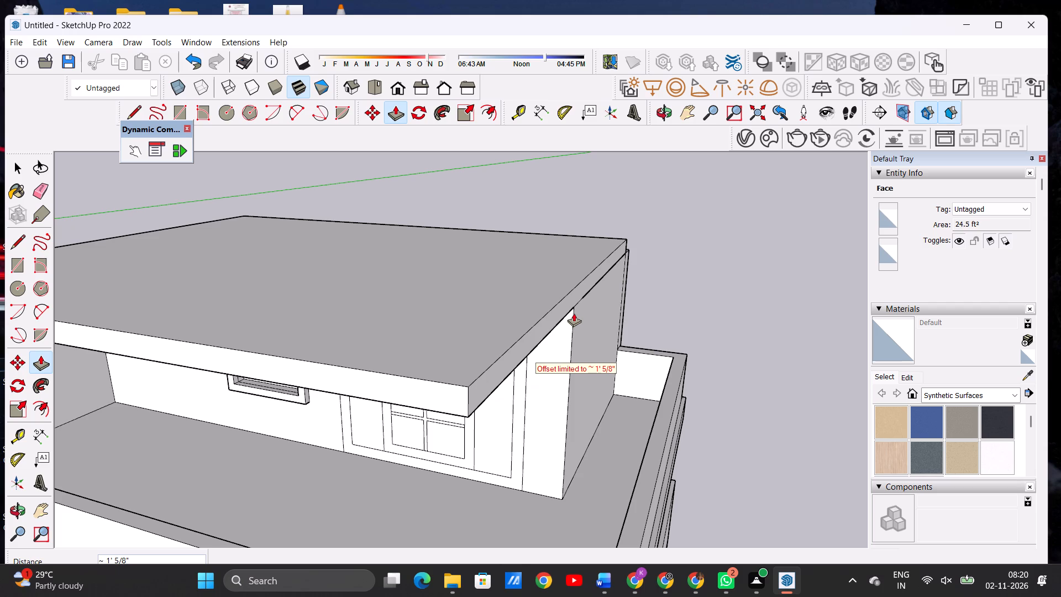
left_click(574, 307)
Push/Pull the slab's parapet-side edge out a further 4' 5 13/16" or so, aligned with the terrace parapet's outer corner.
scroll(490, 390, "up", 6)
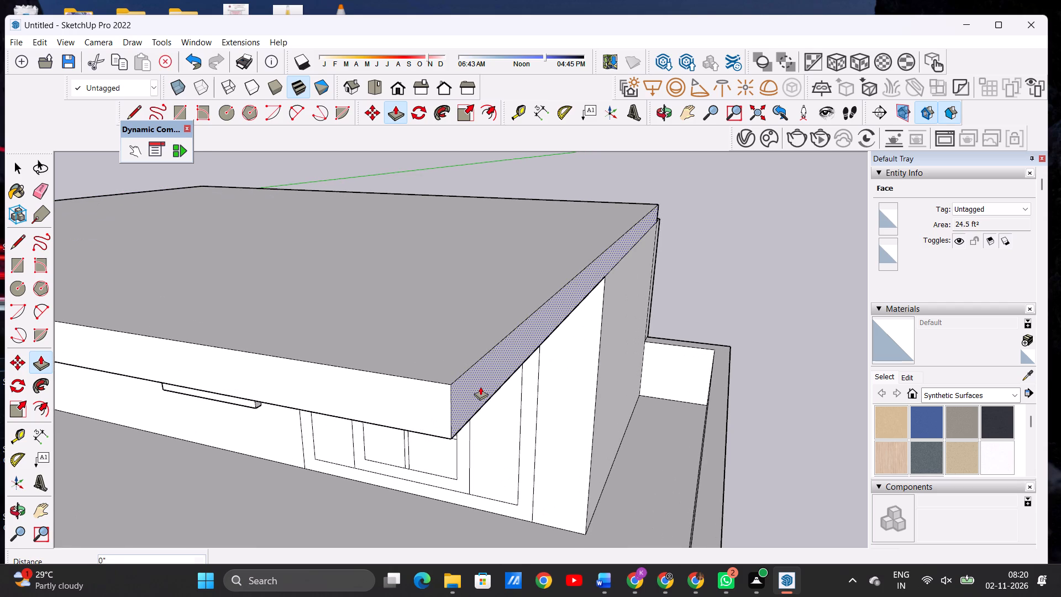
left_click(480, 386)
scroll(529, 390, "down", 9)
scroll(532, 386, "up", 1)
scroll(532, 386, "down", 13)
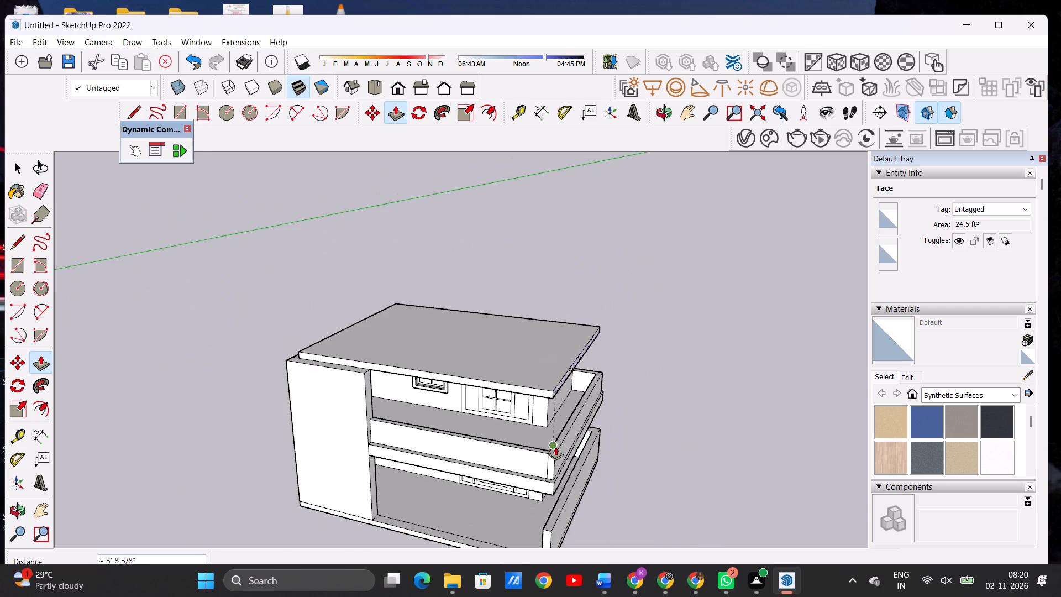
scroll(550, 466, "up", 8)
scroll(568, 456, "down", 2)
scroll(568, 456, "up", 9)
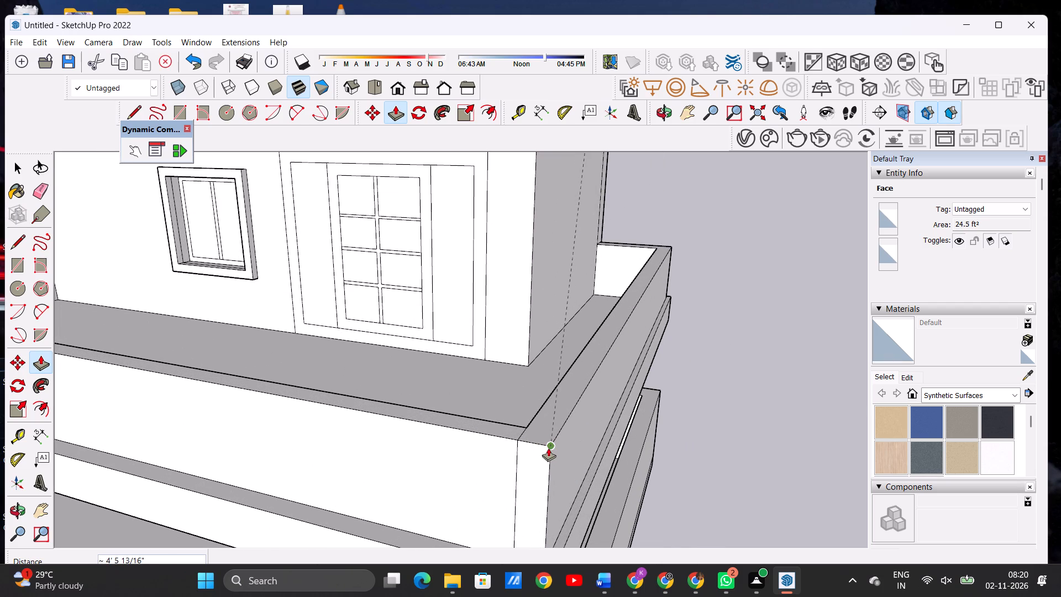
left_click(548, 448)
key("space")
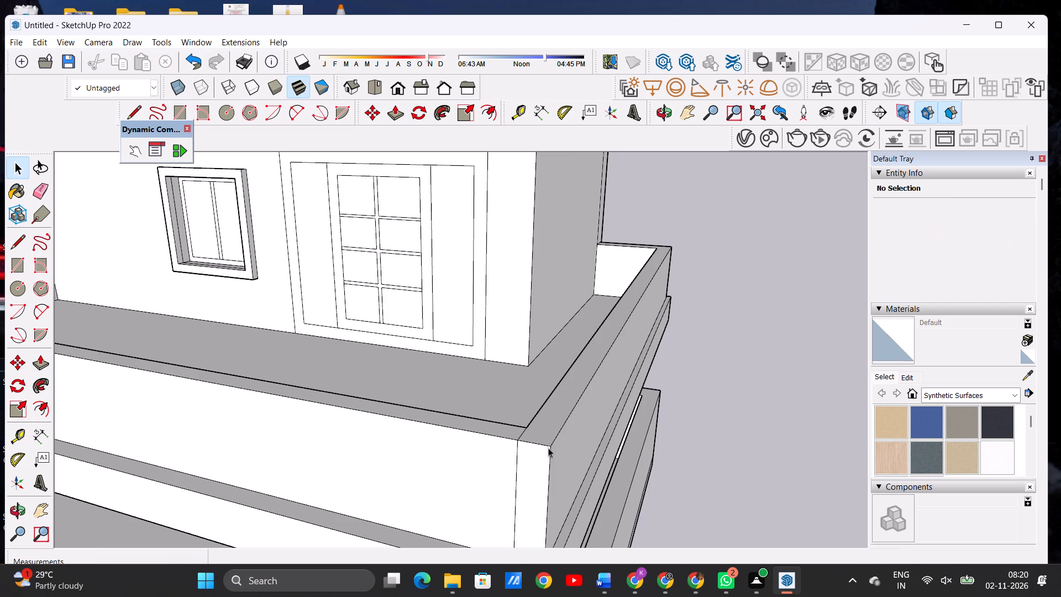
Push/Pull the roof slab's long rear edge out about 11 3/8", referencing the terrace parapet's rear corner.
scroll(559, 423, "down", 8)
scroll(568, 472, "down", 2)
scroll(569, 473, "up", 1)
scroll(572, 473, "down", 4)
middle_click_drag(607, 370, 431, 388)
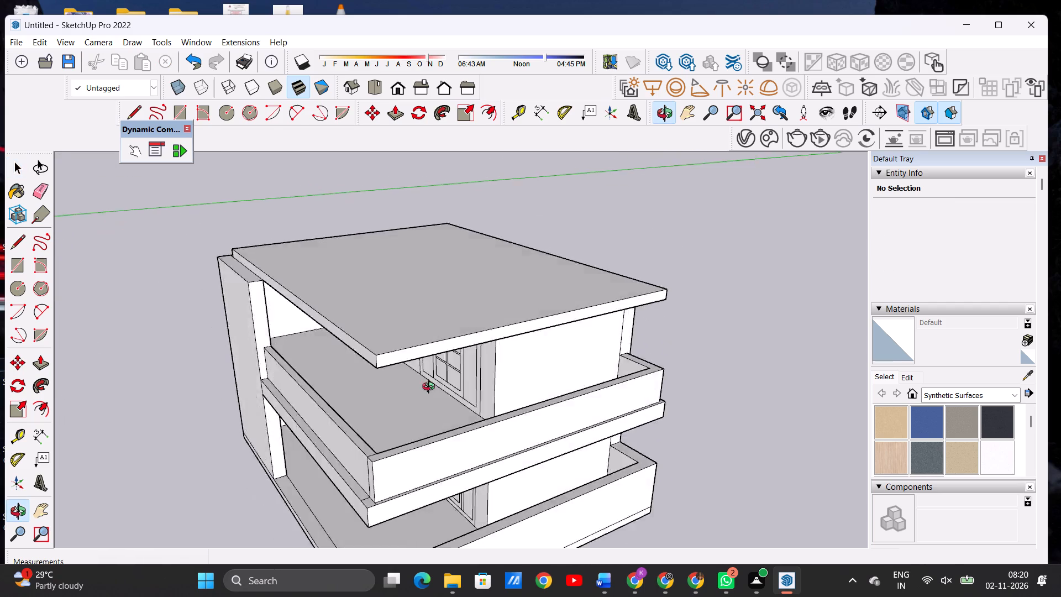
middle_click_drag(431, 388, 366, 402)
middle_click(366, 402)
middle_click_drag(609, 353, 409, 394)
middle_click(411, 394)
scroll(450, 415, "up", 2)
scroll(450, 415, "down", 1)
scroll(450, 415, "up", 2)
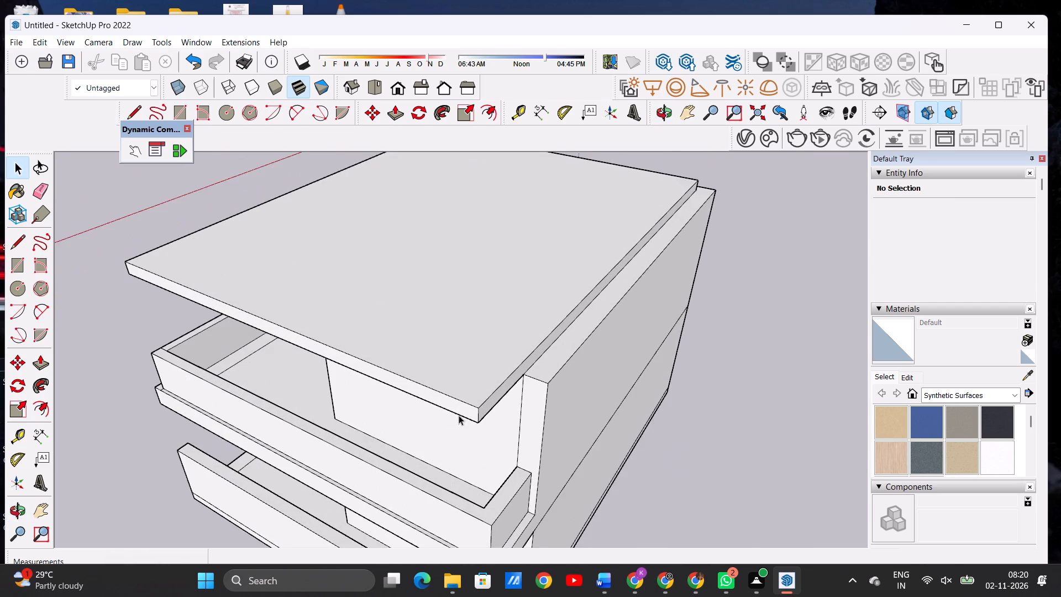
scroll(470, 419, "up", 3)
key("p")
scroll(548, 359, "up", 3)
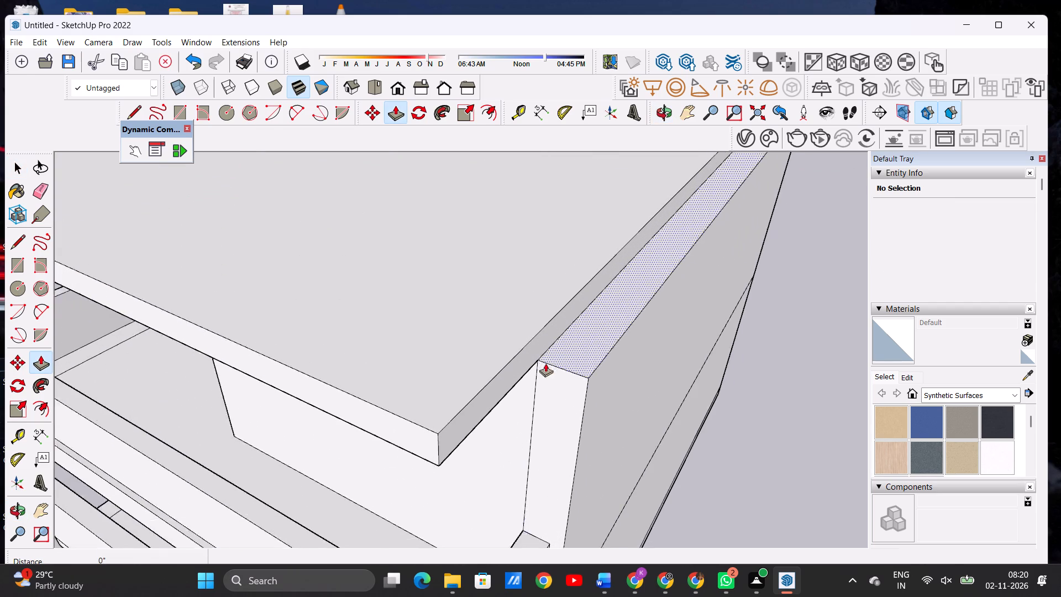
scroll(545, 363, "up", 8)
left_click(489, 384)
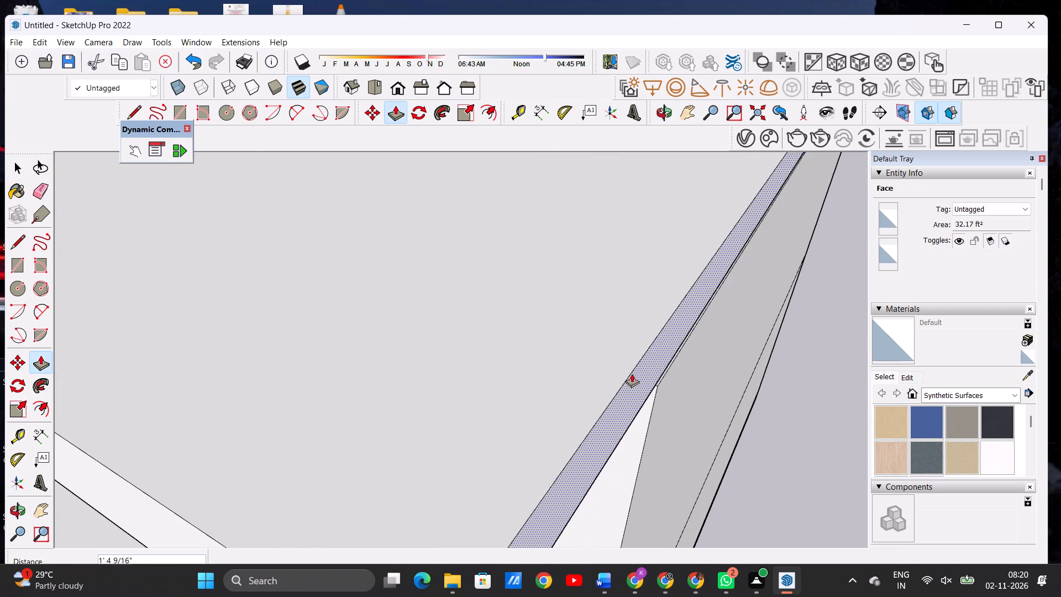
scroll(631, 374, "down", 2)
scroll(631, 374, "up", 1)
scroll(631, 374, "down", 20)
scroll(631, 374, "down", 7)
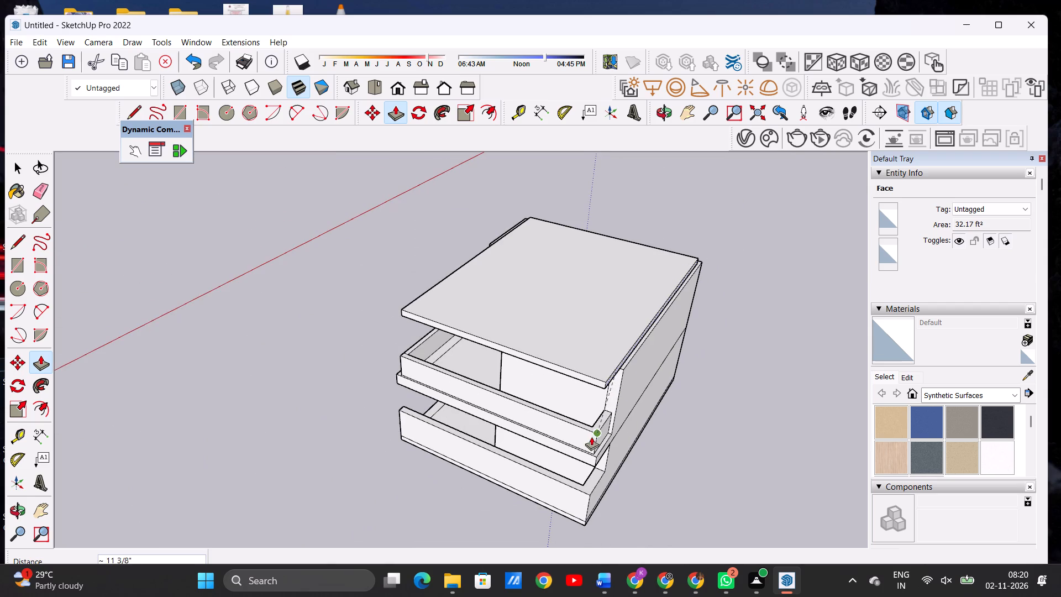
left_click(593, 438)
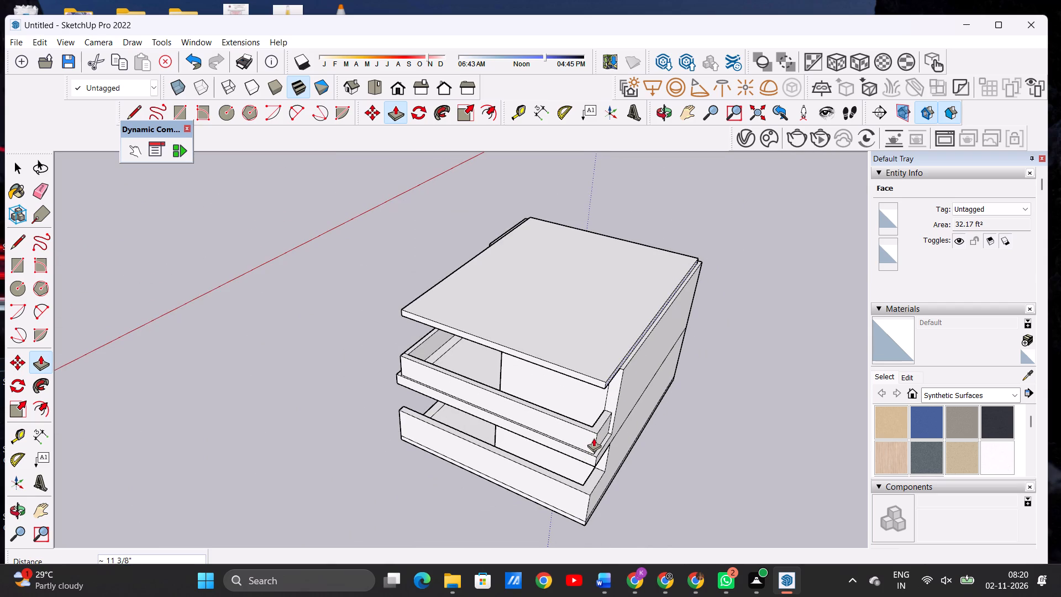
key("space")
Push/Pull the roof slab's rear edge out a further 5 9/16" or so to the rear wall's outer top corner.
scroll(619, 377, "up", 12)
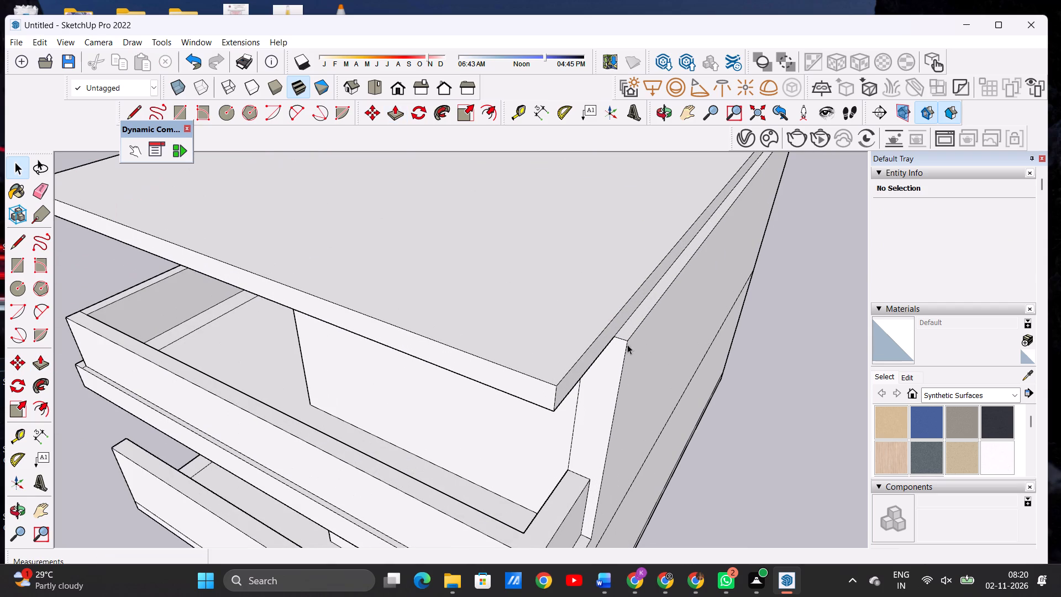
scroll(616, 333, "down", 3)
scroll(617, 333, "up", 1)
scroll(619, 334, "down", 2)
middle_click_drag(635, 354, 581, 343)
scroll(540, 340, "up", 8)
key("p")
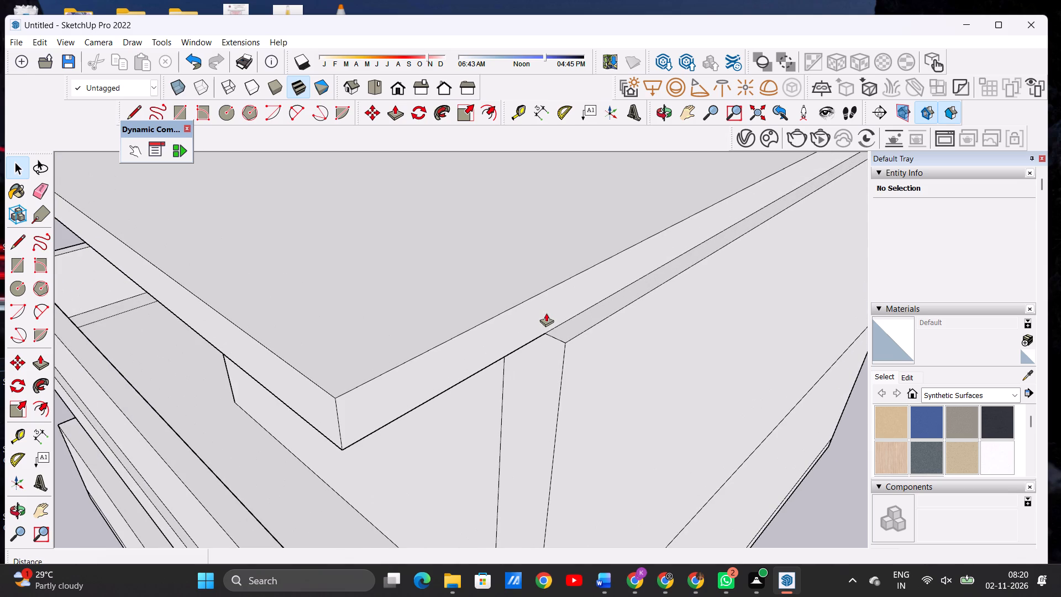
scroll(633, 309, "up", 4)
middle_click_drag(544, 325, 553, 369)
scroll(523, 343, "up", 5)
left_click(514, 328)
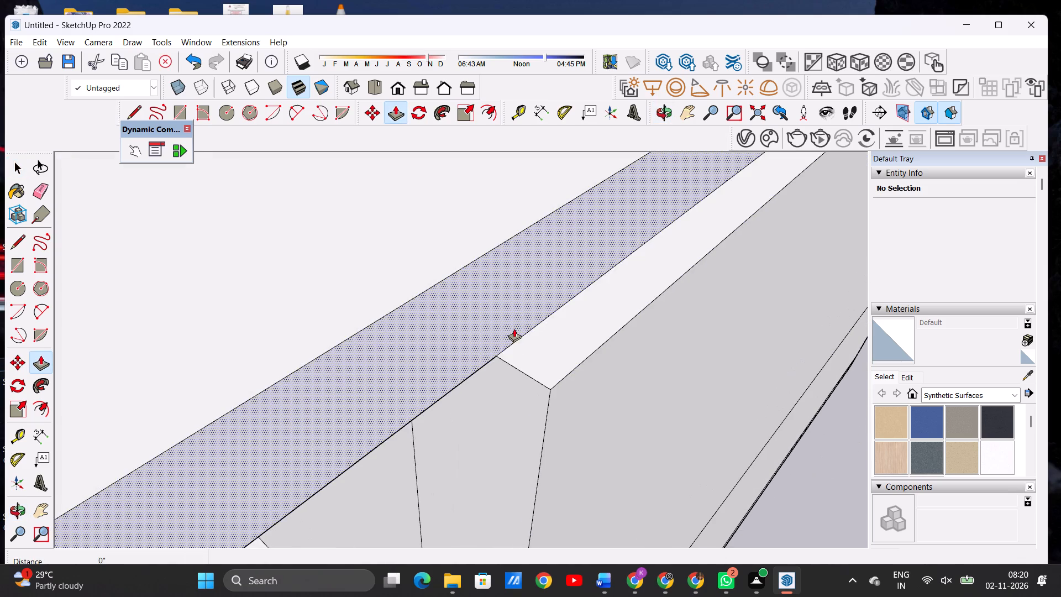
left_click(551, 397)
scroll(455, 373, "down", 7)
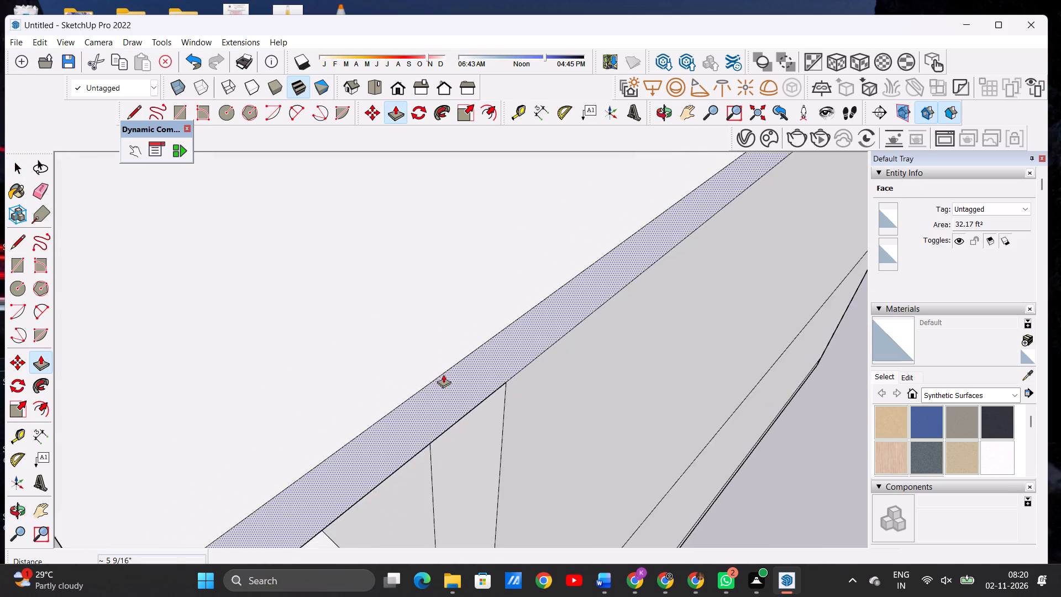
scroll(443, 374, "down", 20)
scroll(443, 374, "down", 4)
Push/Pull the roof slab's short edge opposite the parapet side out about 1' 1/2" to the end wall's outer corner.
middle_click_drag(679, 313, 409, 307)
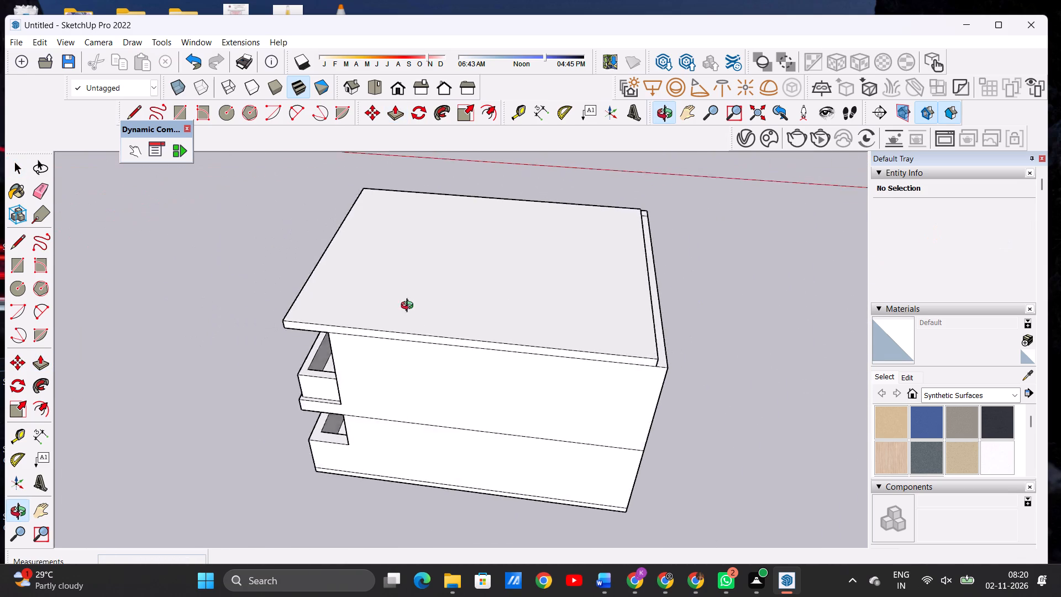
middle_click_drag(409, 307, 385, 310)
scroll(641, 416, "up", 7)
middle_click_drag(613, 373, 598, 357)
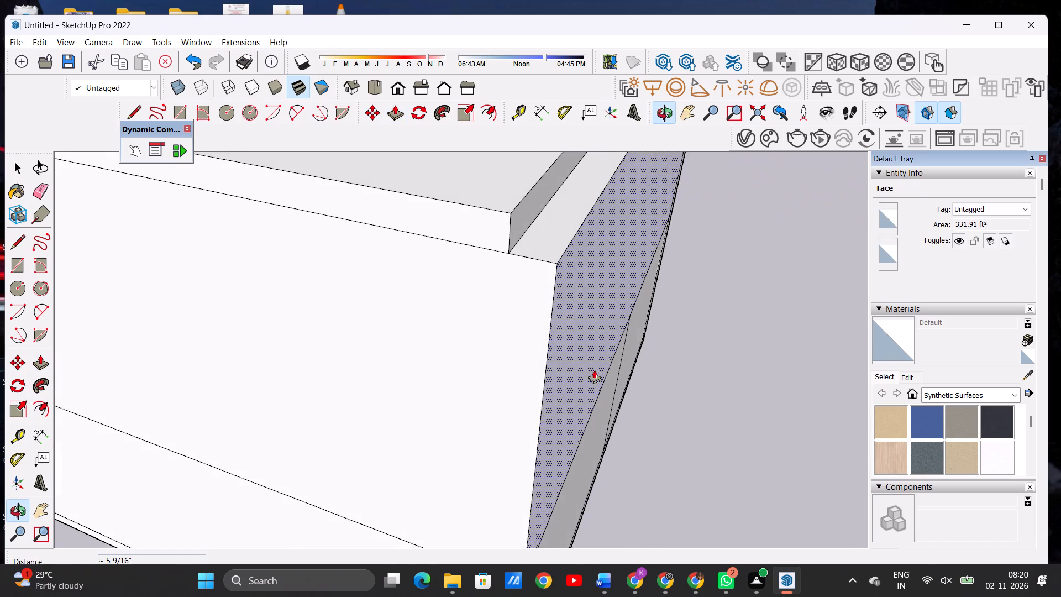
scroll(591, 389, "down", 7)
scroll(570, 322, "up", 20)
scroll(570, 322, "up", 2)
scroll(548, 341, "down", 1)
scroll(548, 341, "up", 2)
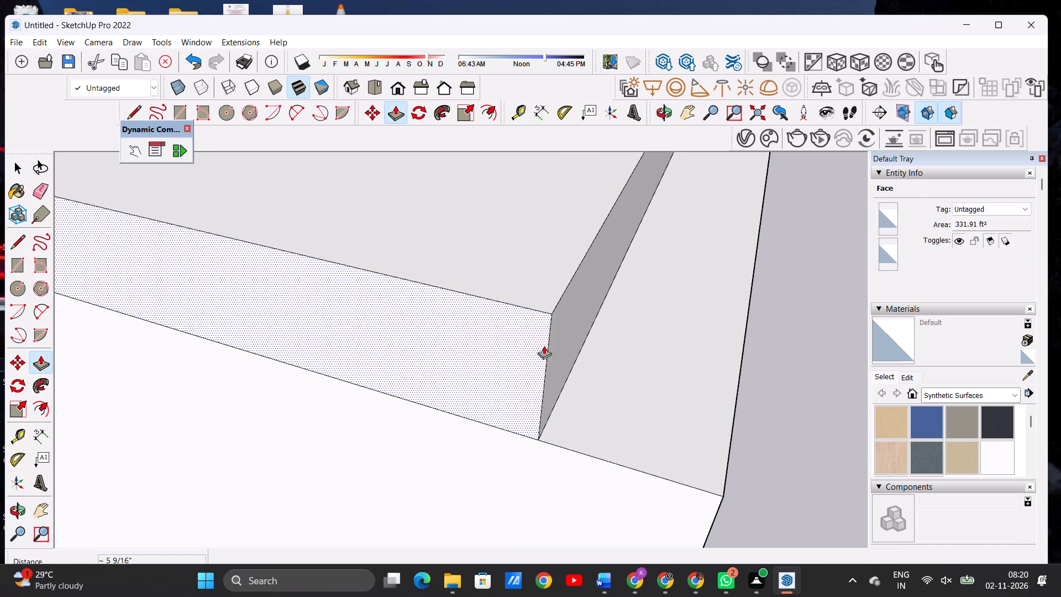
left_click(552, 354)
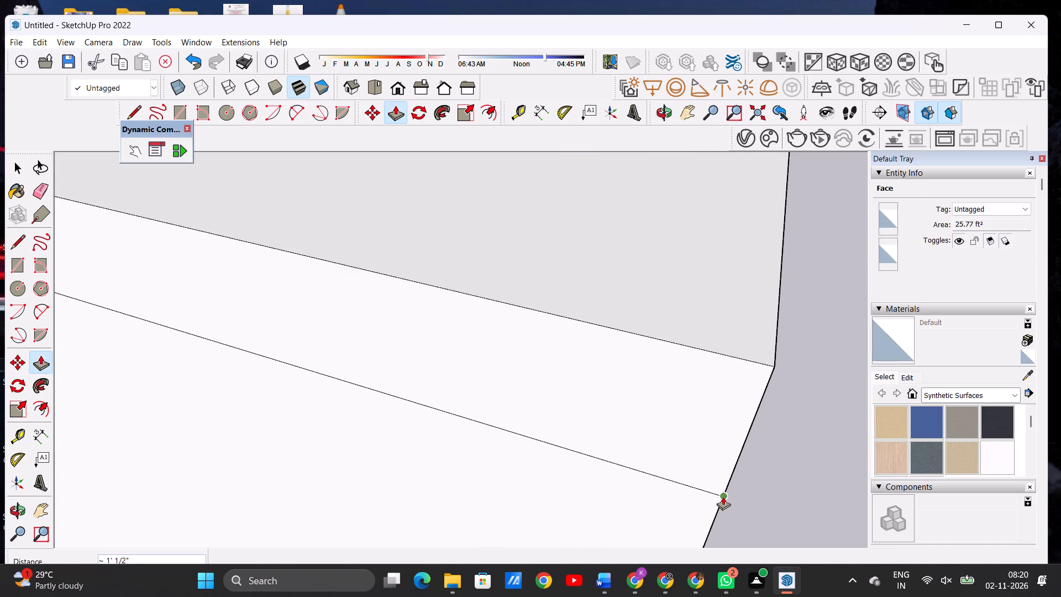
left_click(723, 496)
key("space")
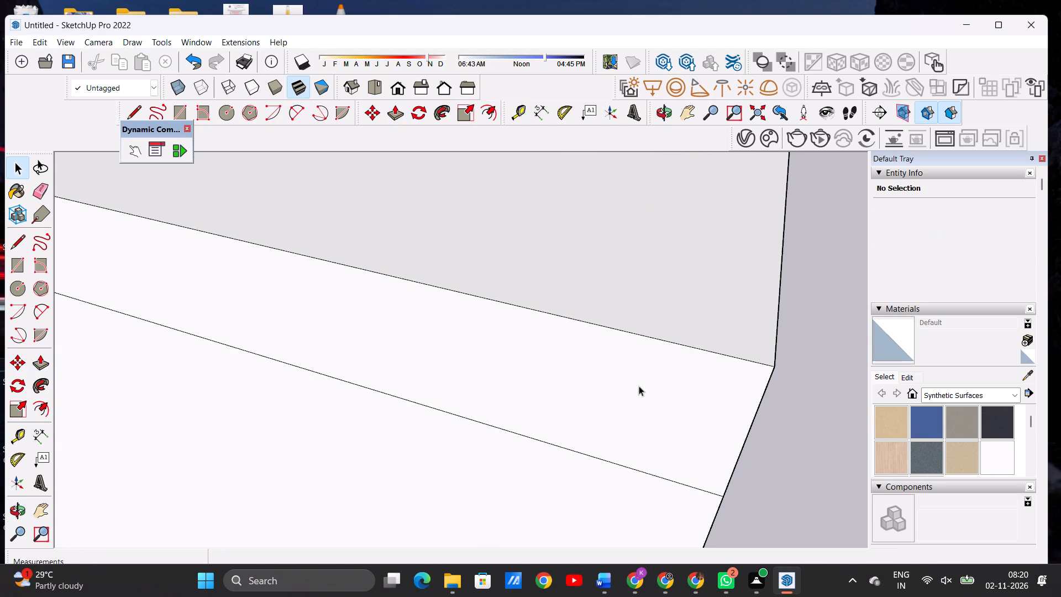
Examine the house in front view and from slightly above, checking the roof slab against the front wall and terrace.
left_click(396, 88)
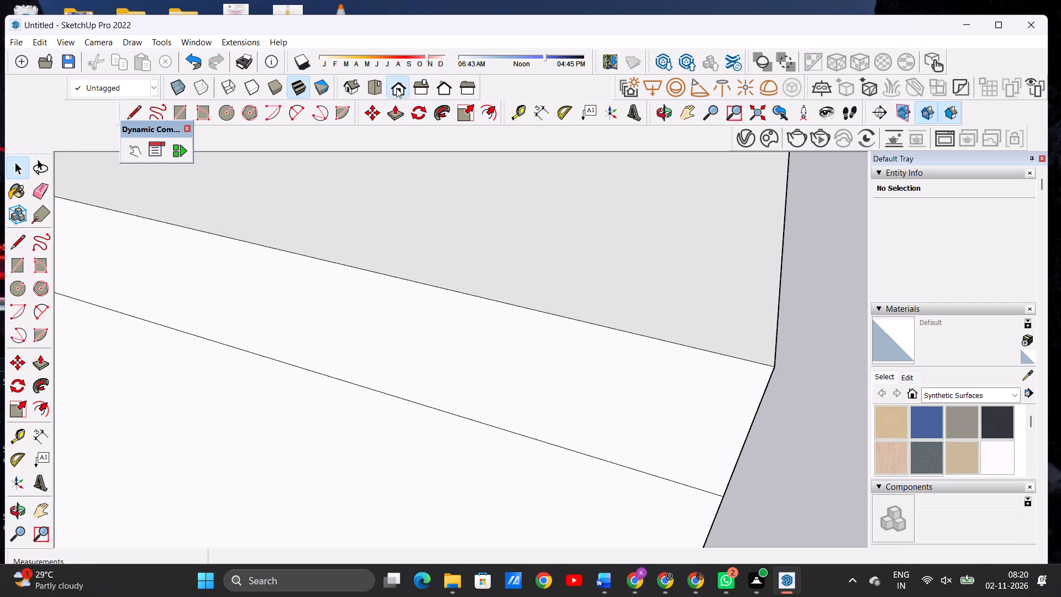
scroll(496, 334, "down", 6)
scroll(547, 378, "up", 1)
scroll(549, 385, "down", 7)
scroll(555, 425, "up", 1)
middle_click(539, 391)
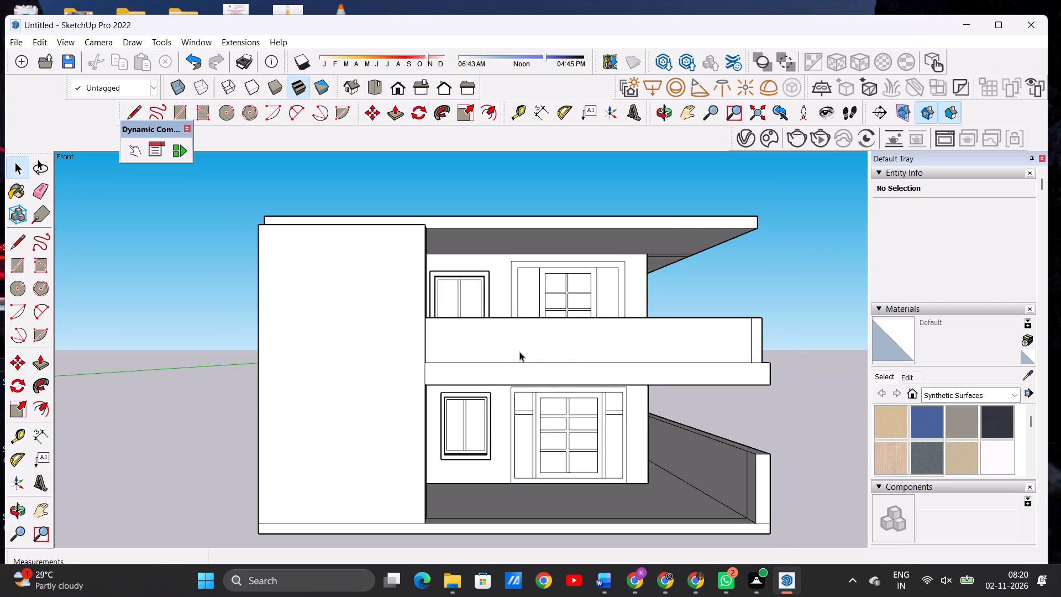
middle_click_drag(522, 342, 532, 392)
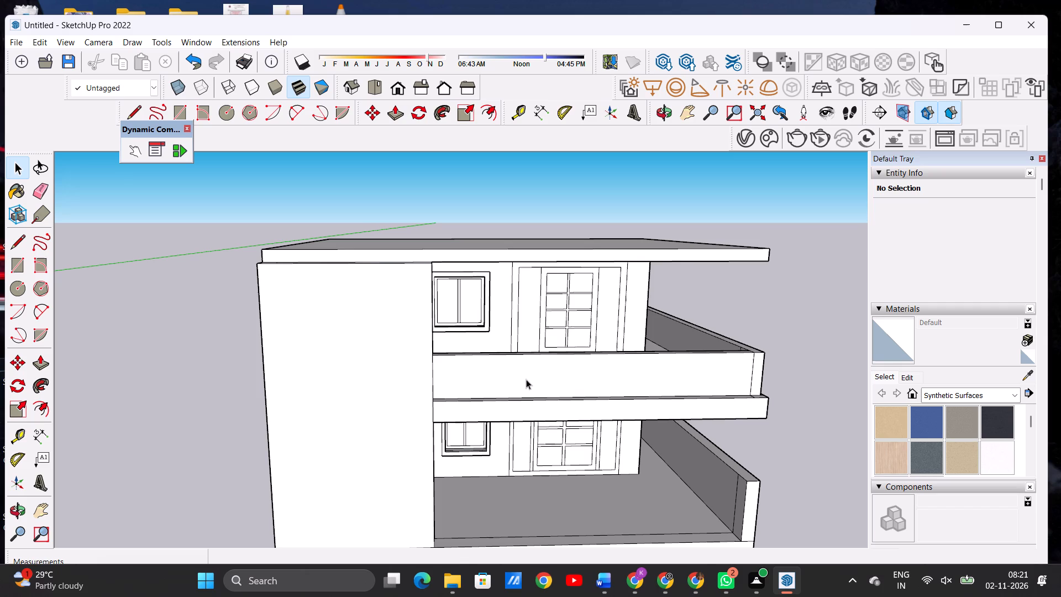
scroll(541, 347, "down", 1)
scroll(542, 347, "up", 1)
scroll(543, 347, "down", 9)
middle_click_drag(564, 368, 549, 335)
middle_click_drag(560, 360, 546, 348)
scroll(544, 330, "up", 8)
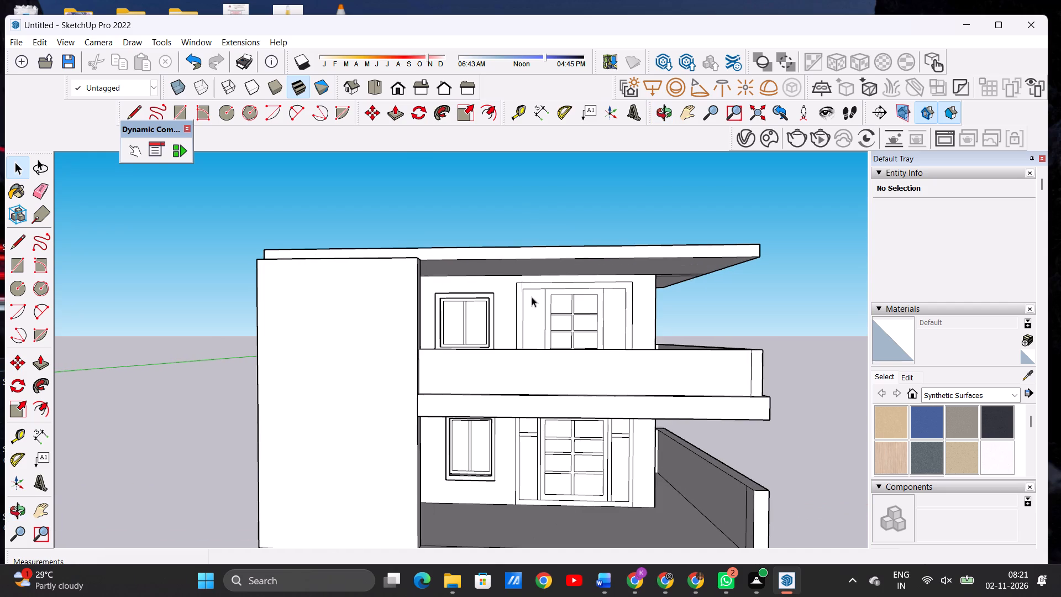
left_click(396, 90)
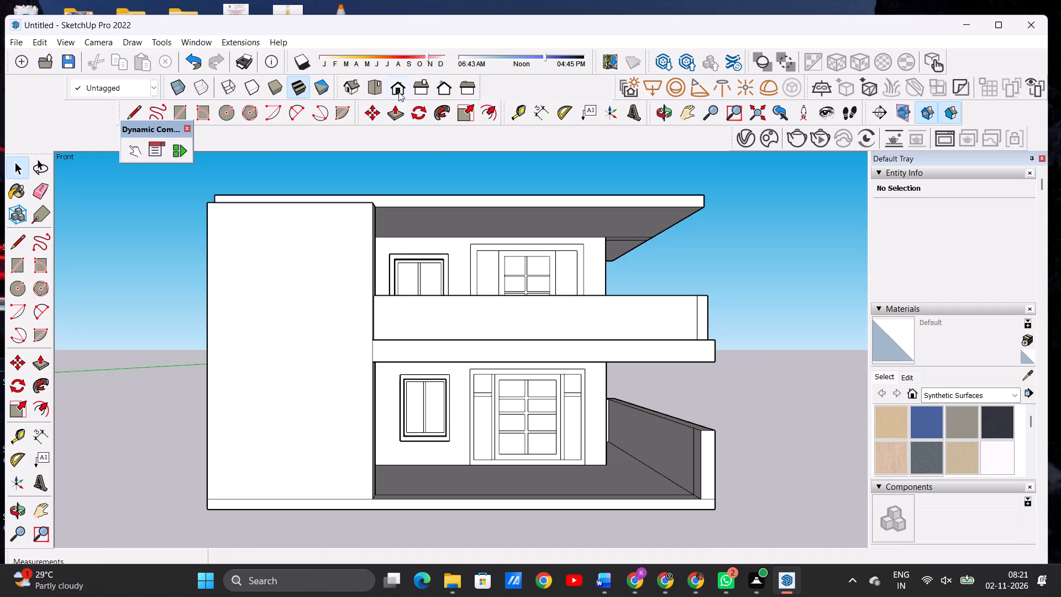
scroll(479, 302, "down", 5)
middle_click_drag(482, 312, 474, 333)
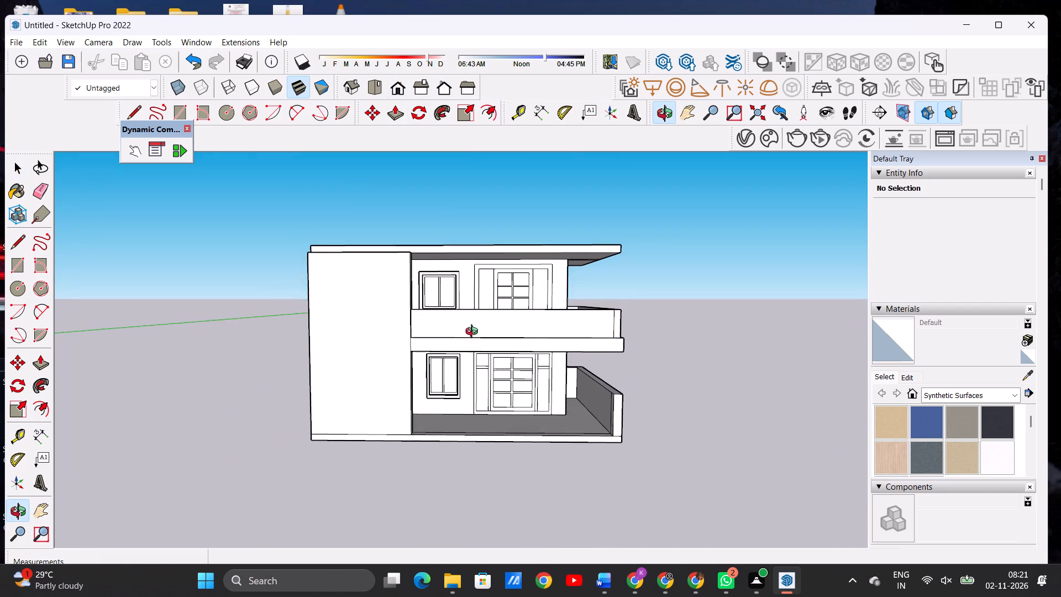
middle_click_drag(474, 333, 484, 333)
middle_click_drag(482, 332, 475, 343)
middle_click(473, 344)
middle_click(472, 345)
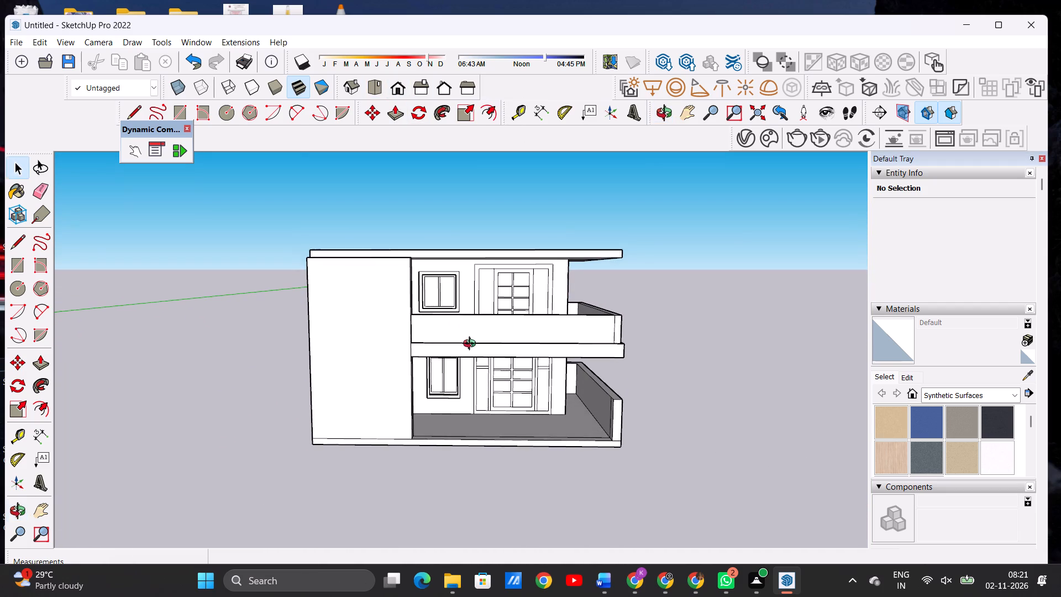
Examine the upper-floor window frame and gridded door up close and in the context of the front facade.
scroll(455, 297, "up", 16)
middle_click_drag(524, 290, 394, 281)
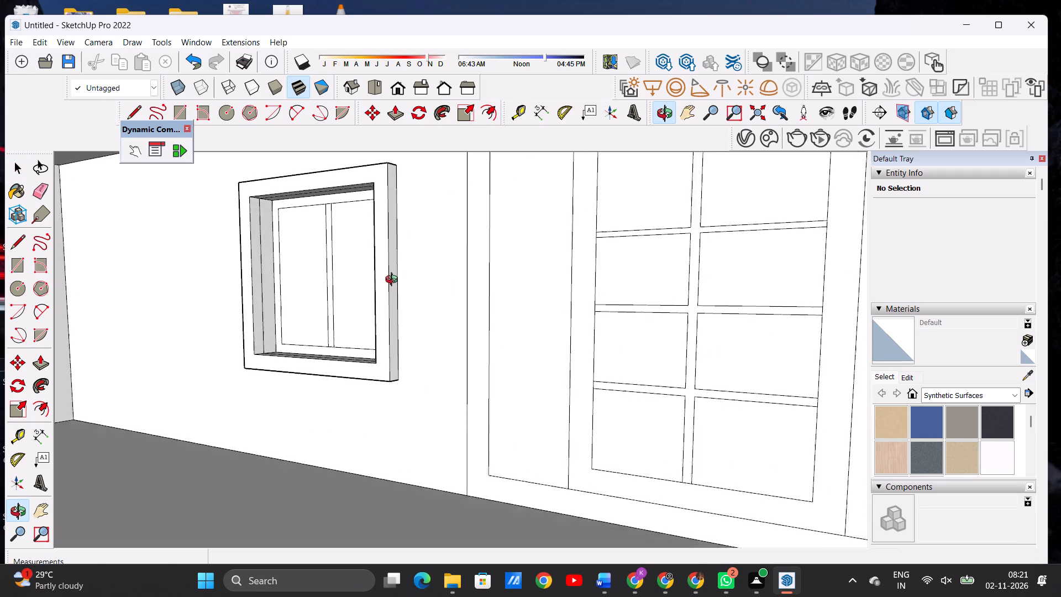
middle_click_drag(394, 281, 539, 291)
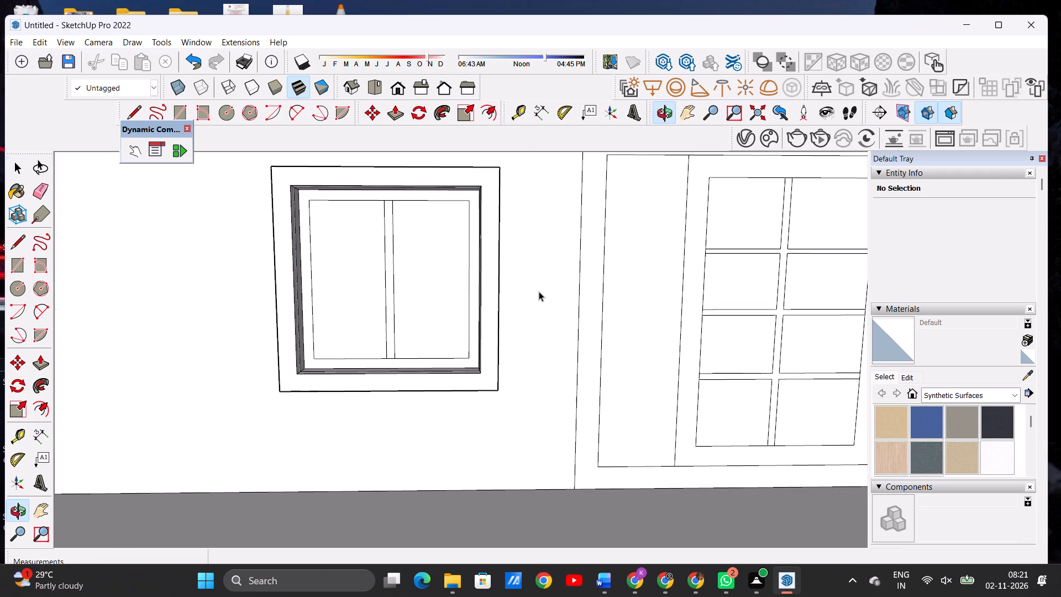
scroll(543, 318, "up", 1)
scroll(549, 332, "down", 18)
scroll(496, 367, "down", 2)
middle_click_drag(537, 378, 512, 365)
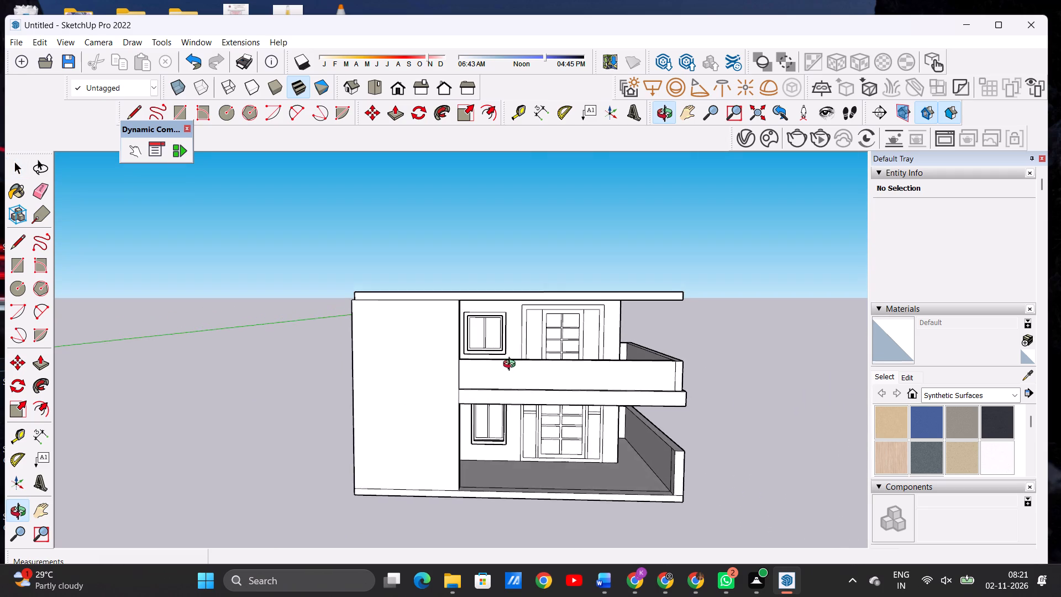
middle_click_drag(512, 365, 529, 368)
scroll(594, 328, "up", 5)
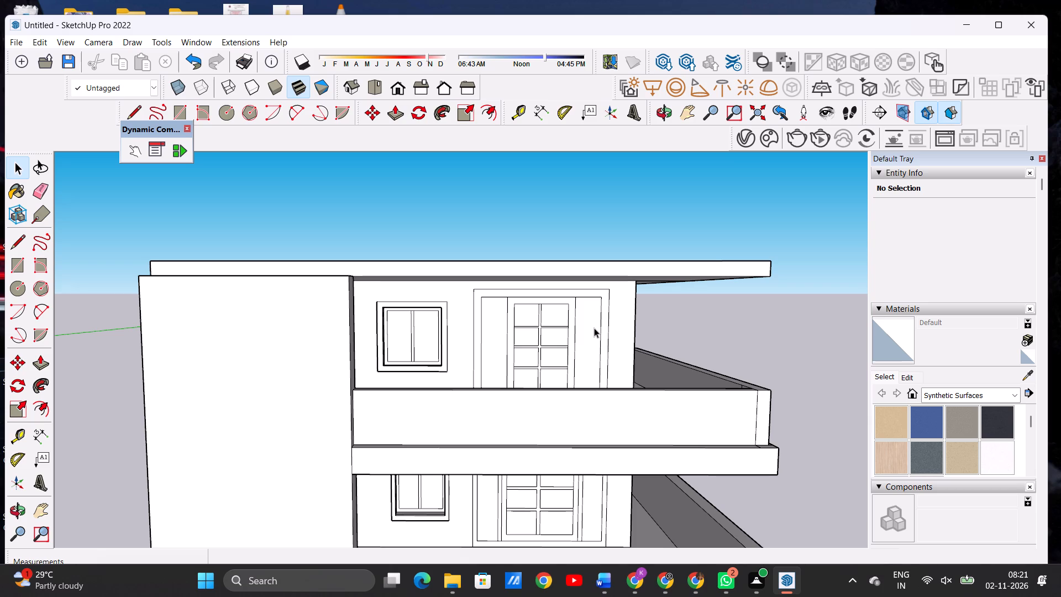
Examine the whole house from the front and the parapet-side corner, including the roof overhang, terrace parapet and ground-floor openings.
scroll(594, 342, "down", 6)
middle_click_drag(596, 352, 427, 366)
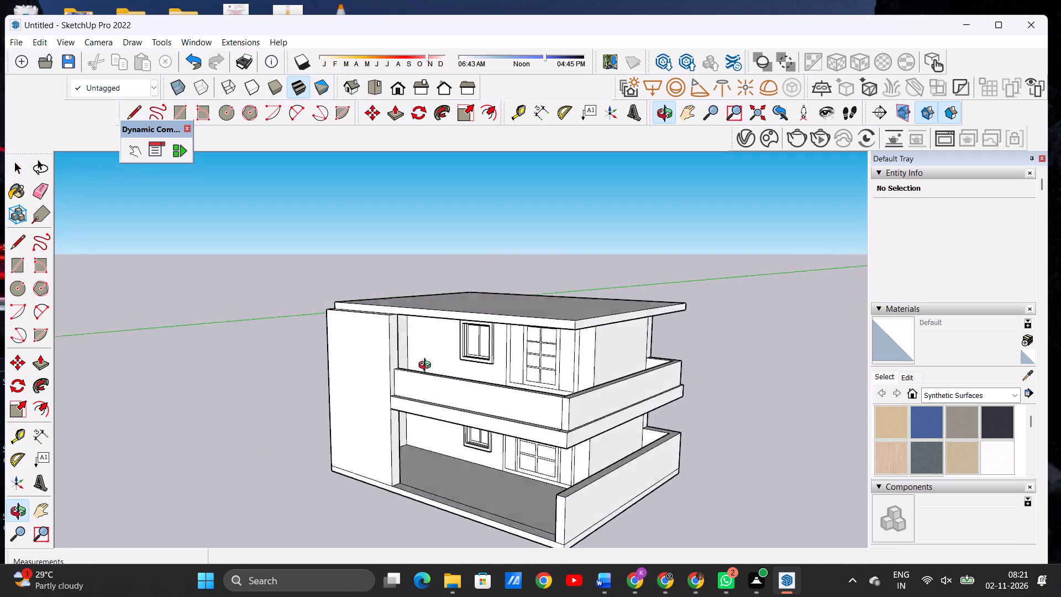
middle_click_drag(427, 366, 586, 348)
scroll(426, 385, "down", 4)
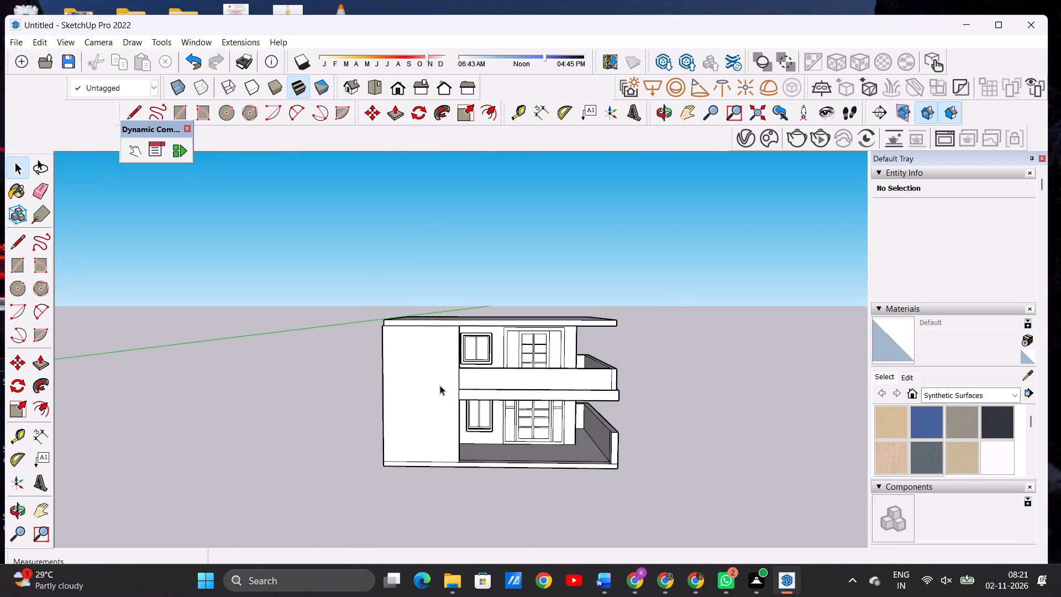
scroll(491, 365, "up", 6)
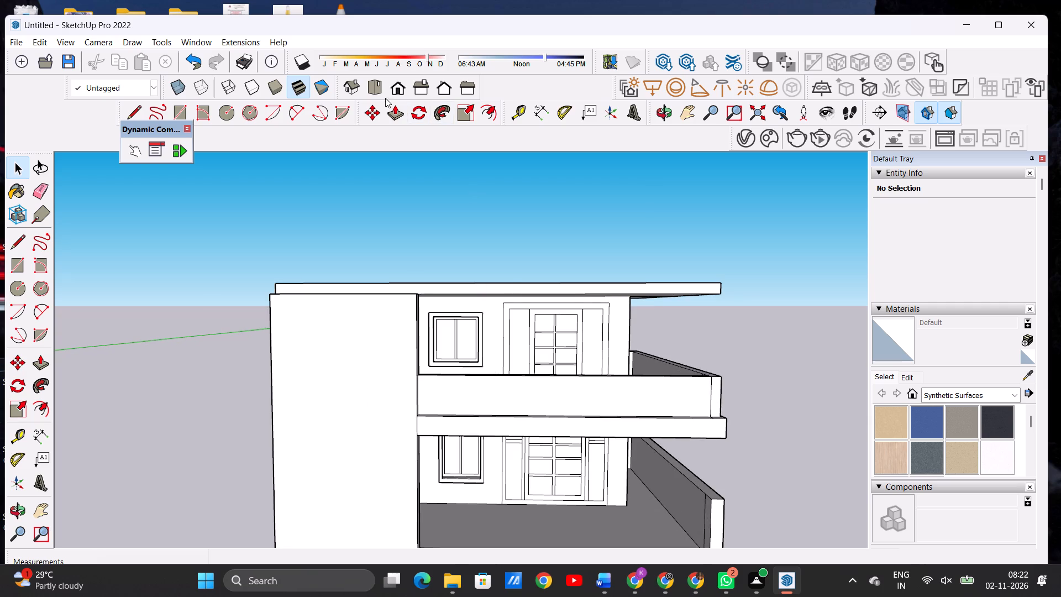
left_click(393, 87)
scroll(597, 366, "down", 3)
middle_click_drag(502, 356, 506, 370)
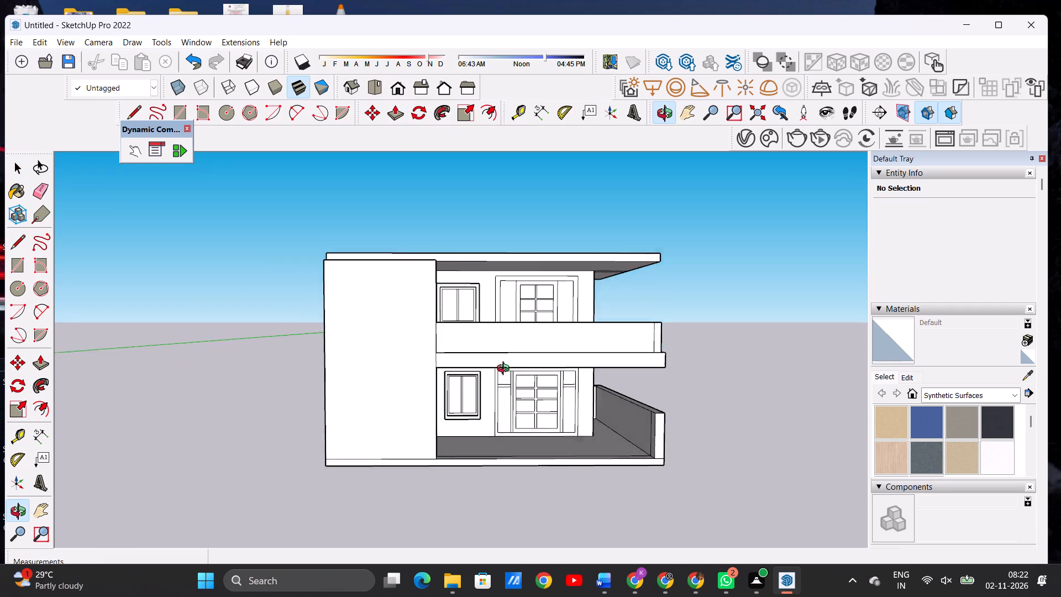
middle_click_drag(506, 370, 498, 396)
scroll(516, 329, "up", 6)
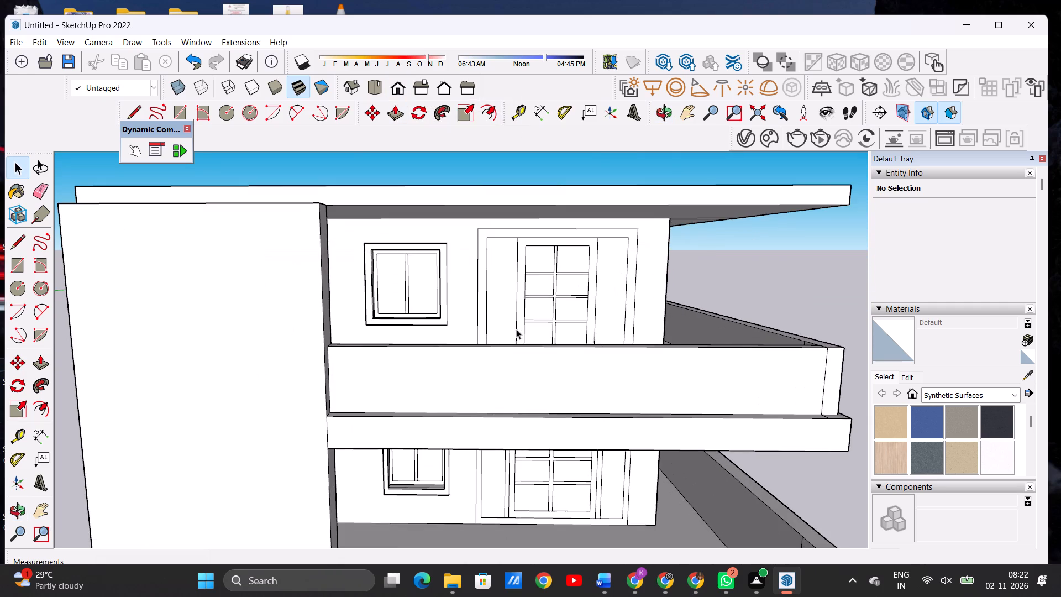
middle_click_drag(582, 322, 543, 330)
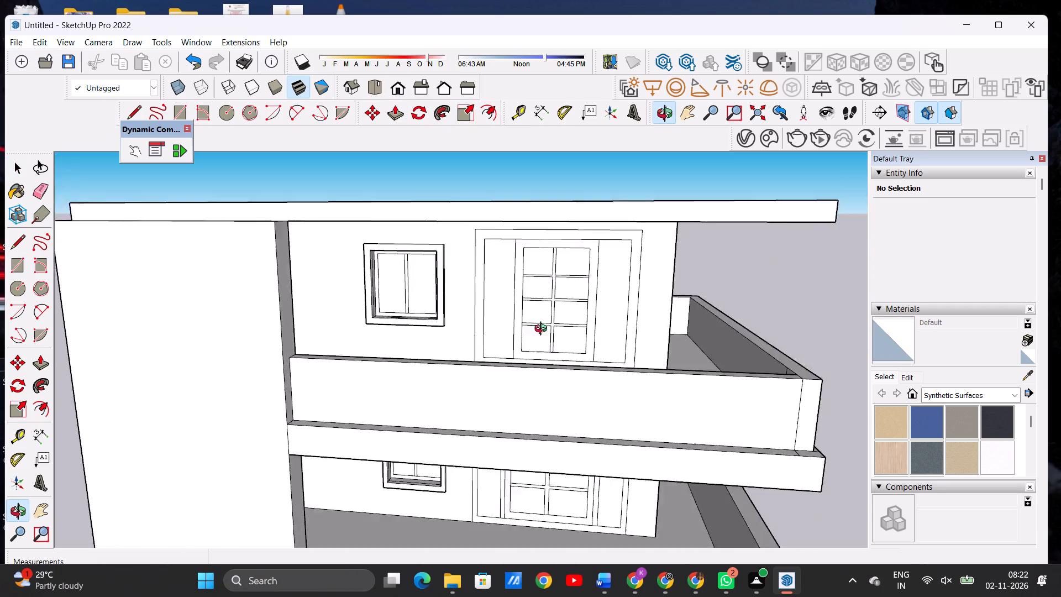
middle_click_drag(543, 330, 548, 295)
middle_click_drag(550, 286, 580, 332)
scroll(560, 297, "down", 8)
middle_click_drag(550, 366, 554, 348)
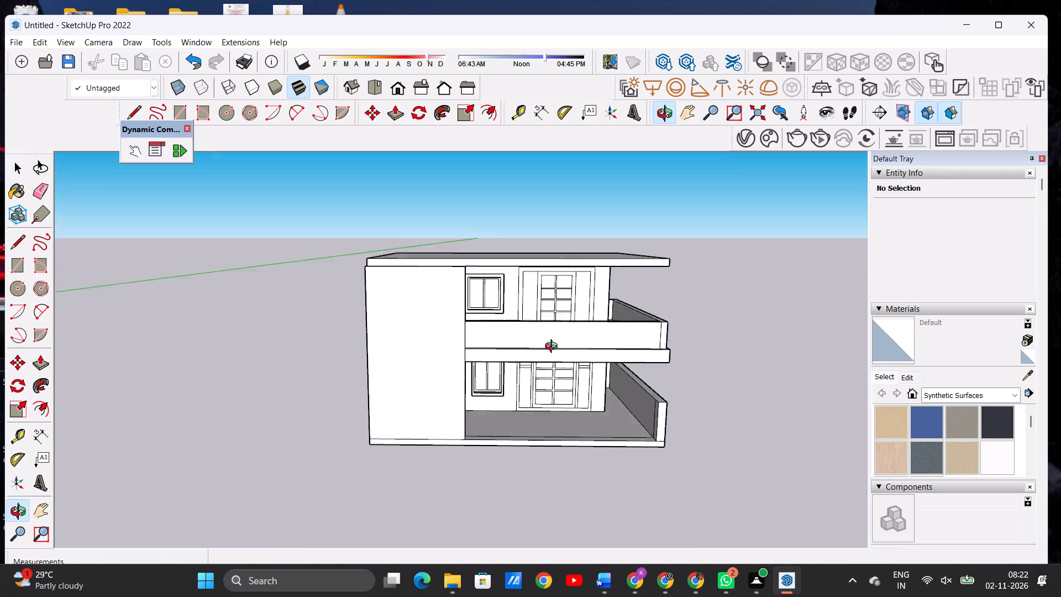
middle_click_drag(554, 348, 535, 347)
middle_click(535, 347)
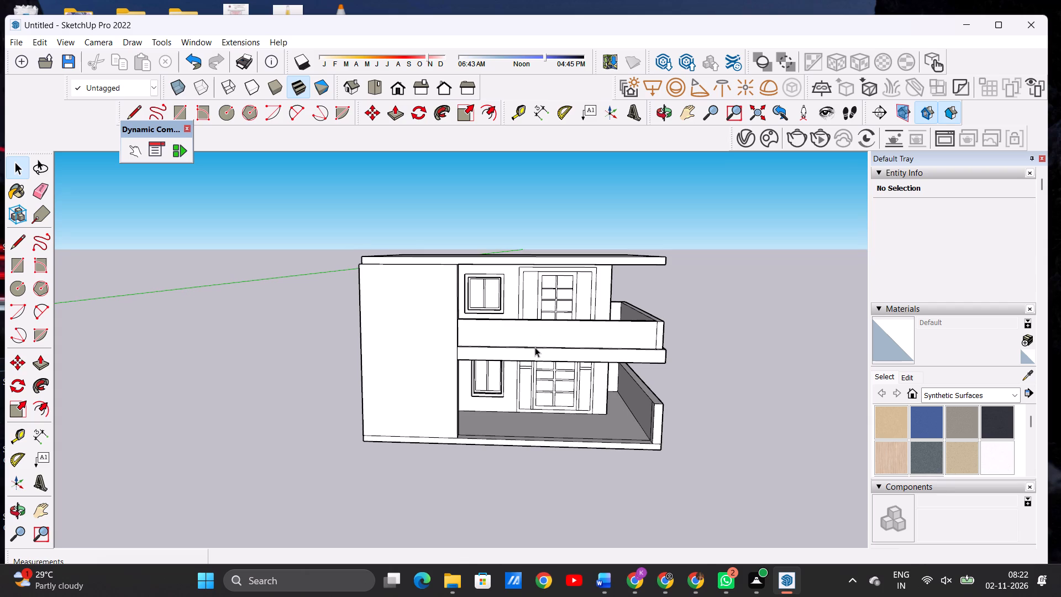
scroll(527, 408, "up", 4)
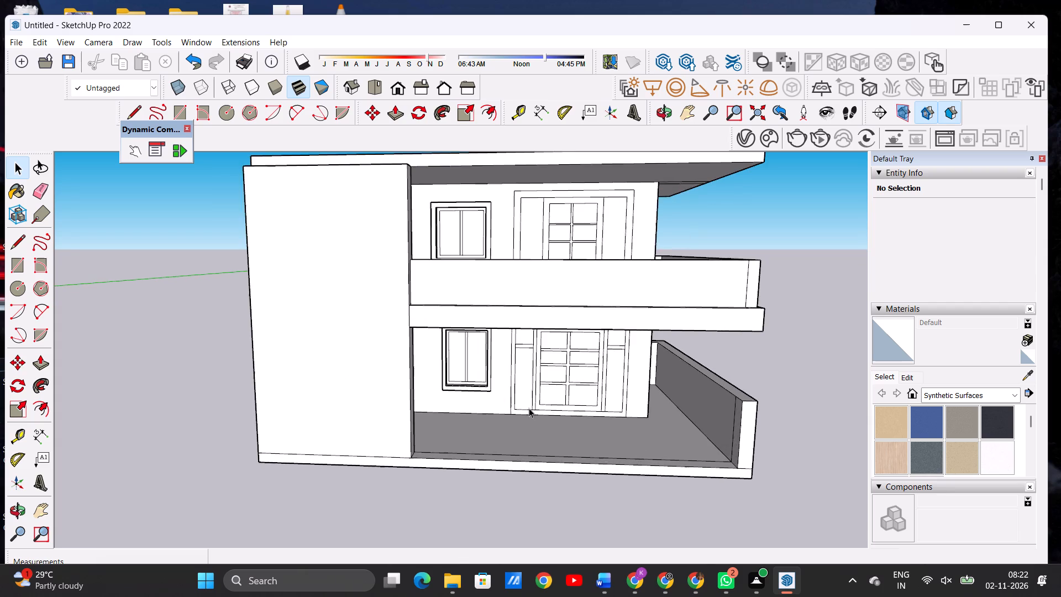
Examine the whole house from the front, from above and around the blank wall side.
middle_click_drag(530, 406, 535, 404)
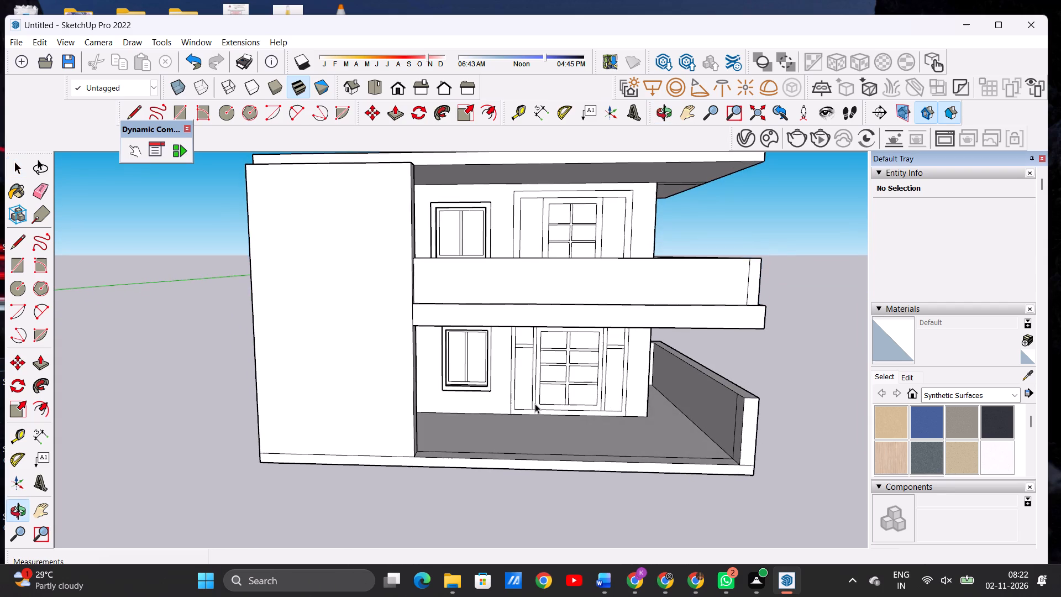
scroll(534, 390, "down", 7)
middle_click_drag(532, 387, 539, 395)
scroll(564, 308, "up", 8)
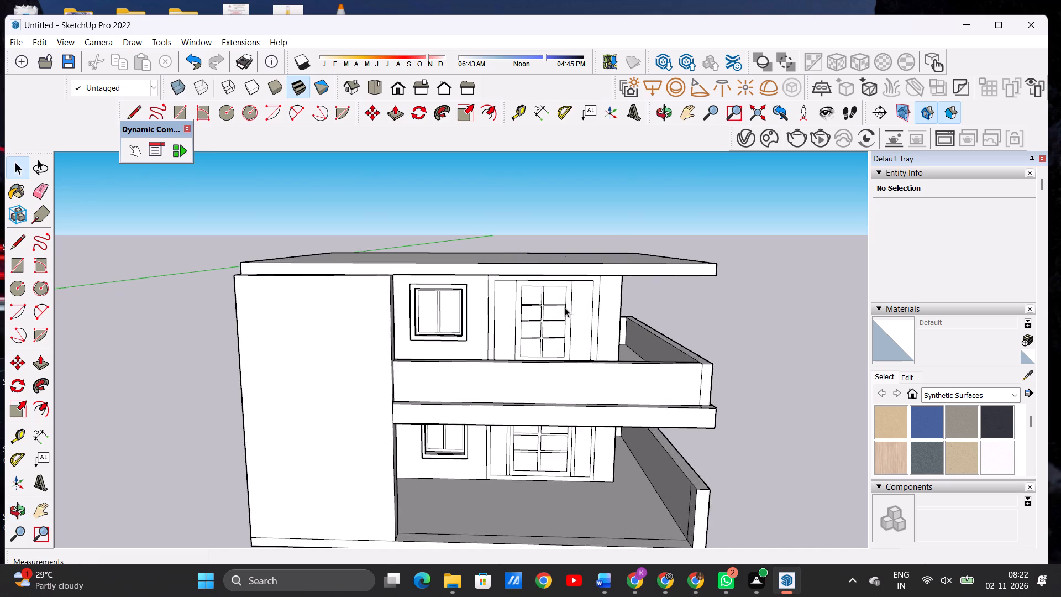
scroll(566, 308, "up", 4)
scroll(560, 374, "down", 13)
middle_click_drag(488, 315, 487, 341)
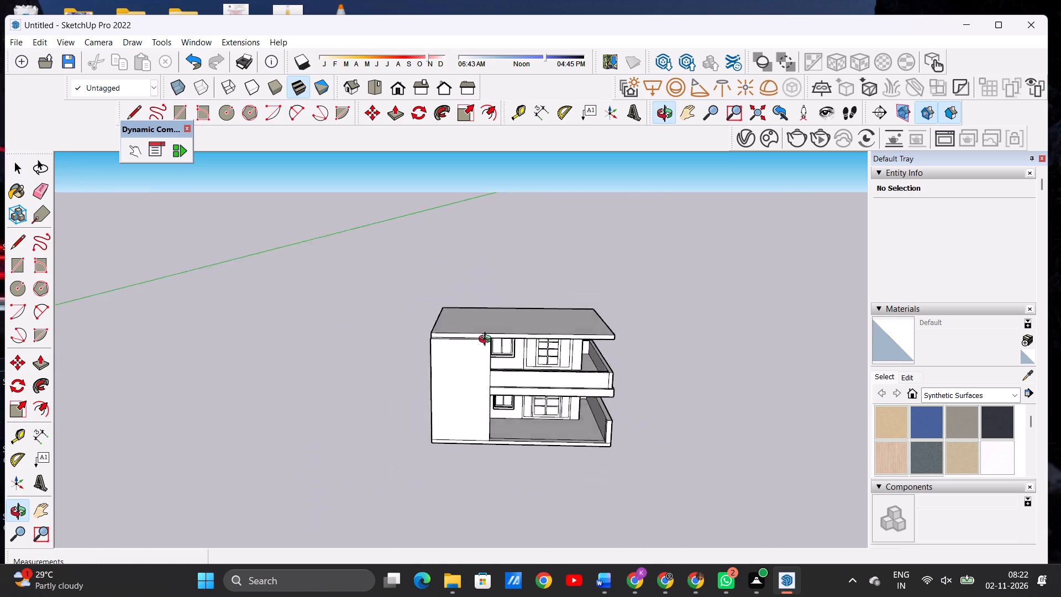
middle_click_drag(487, 341, 506, 435)
middle_click_drag(464, 363, 711, 321)
middle_click_drag(470, 328, 587, 325)
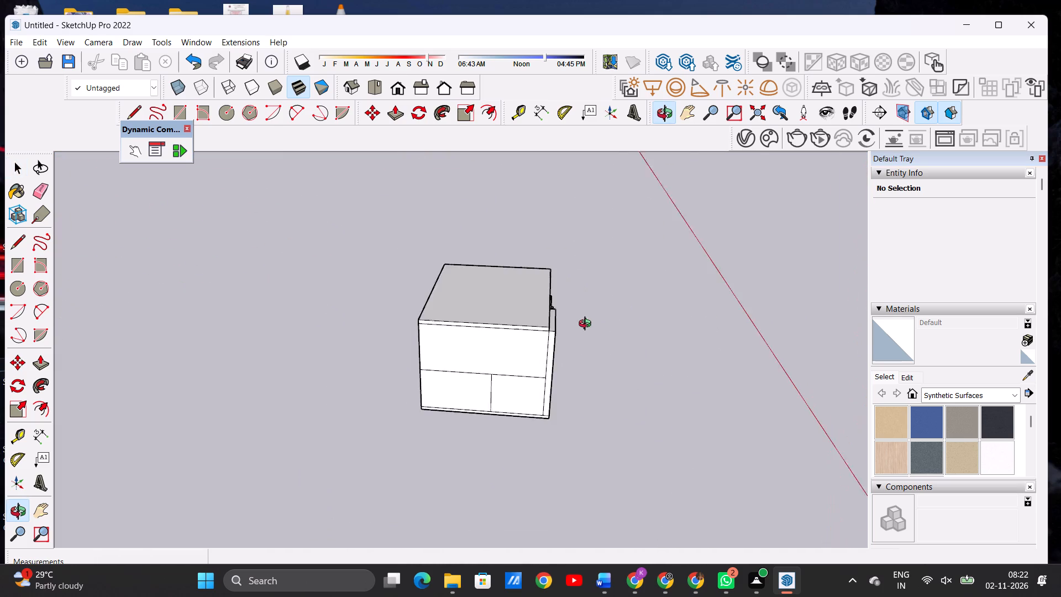
middle_click_drag(587, 325, 592, 323)
middle_click_drag(417, 328, 396, 312)
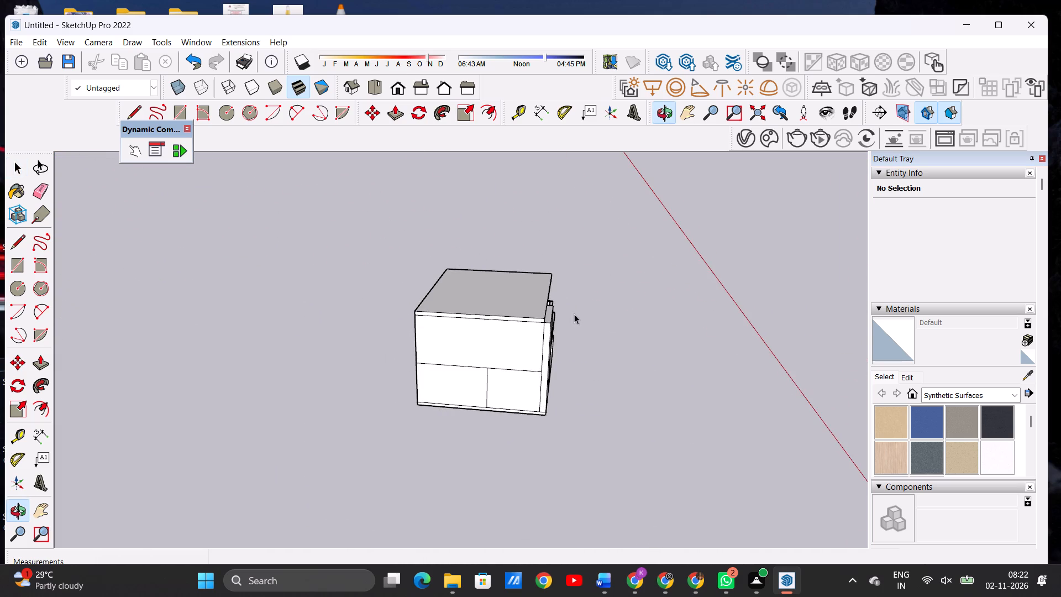
middle_click_drag(574, 314, 380, 306)
middle_click_drag(549, 316, 385, 261)
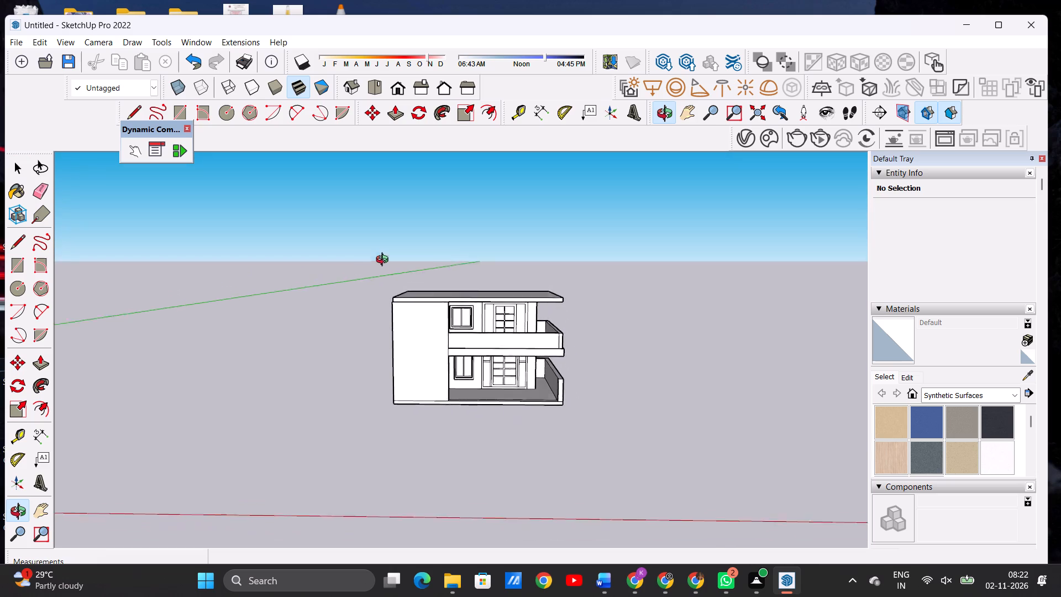
middle_click_drag(385, 261, 386, 268)
Examine the front facade up close and in front view, checking the upper openings, terrace parapet and roof overhang.
scroll(446, 333, "up", 9)
scroll(516, 307, "up", 2)
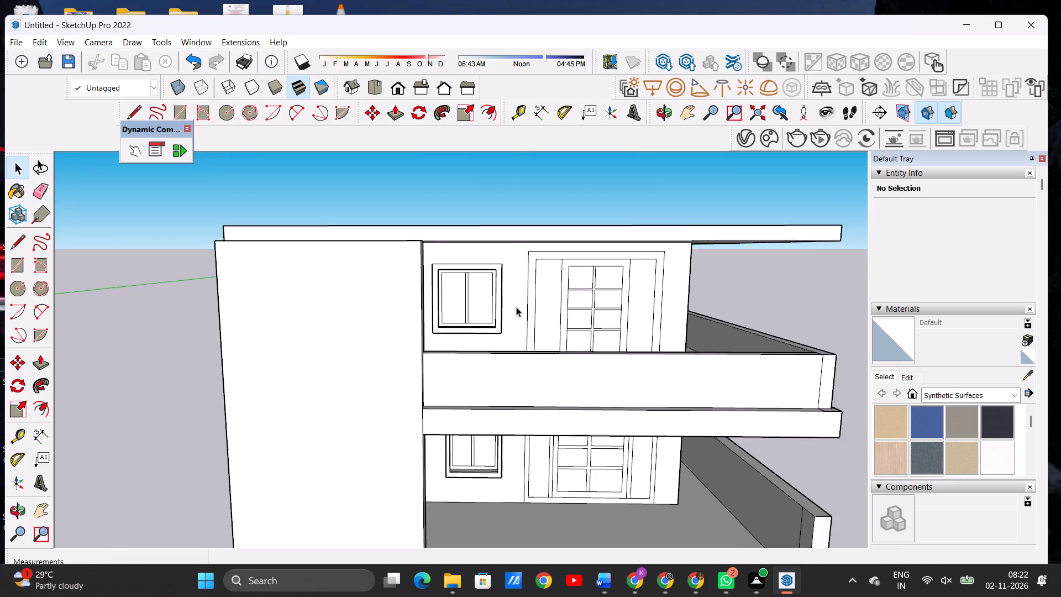
scroll(516, 307, "up", 1)
scroll(525, 346, "down", 5)
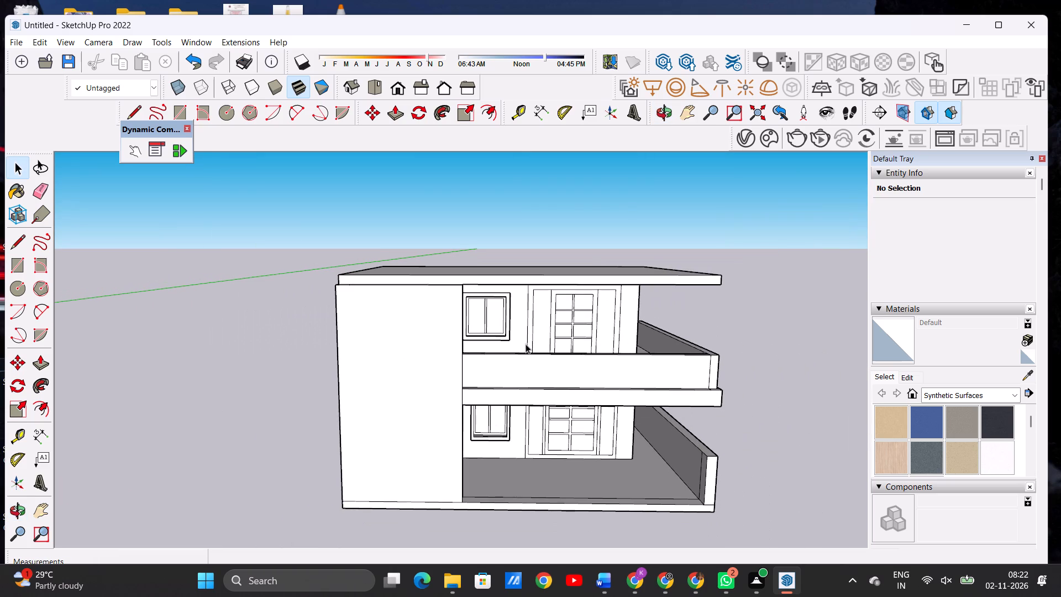
middle_click_drag(527, 342, 521, 313)
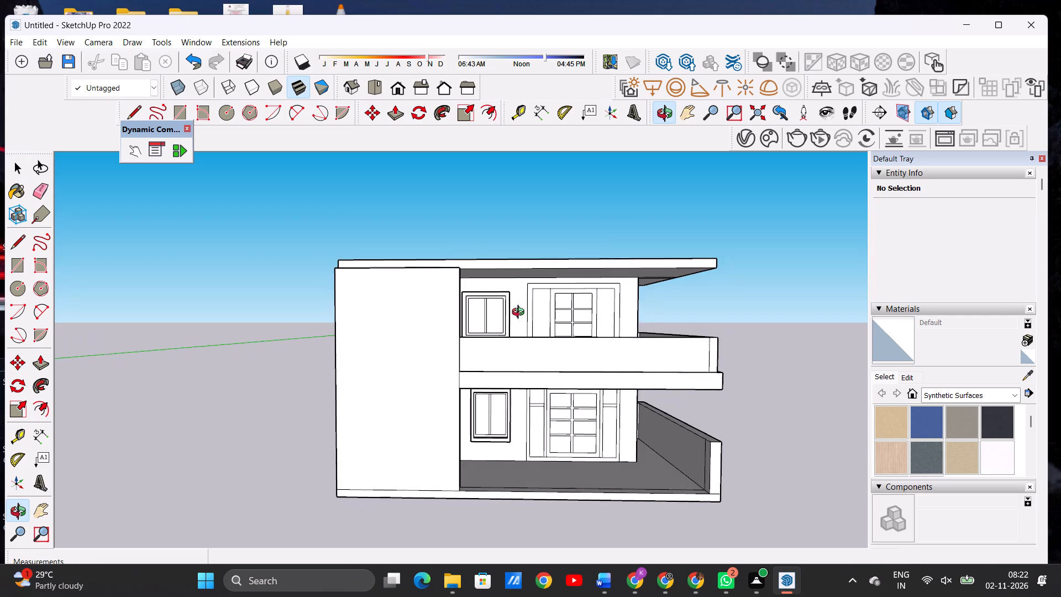
middle_click_drag(521, 313, 523, 305)
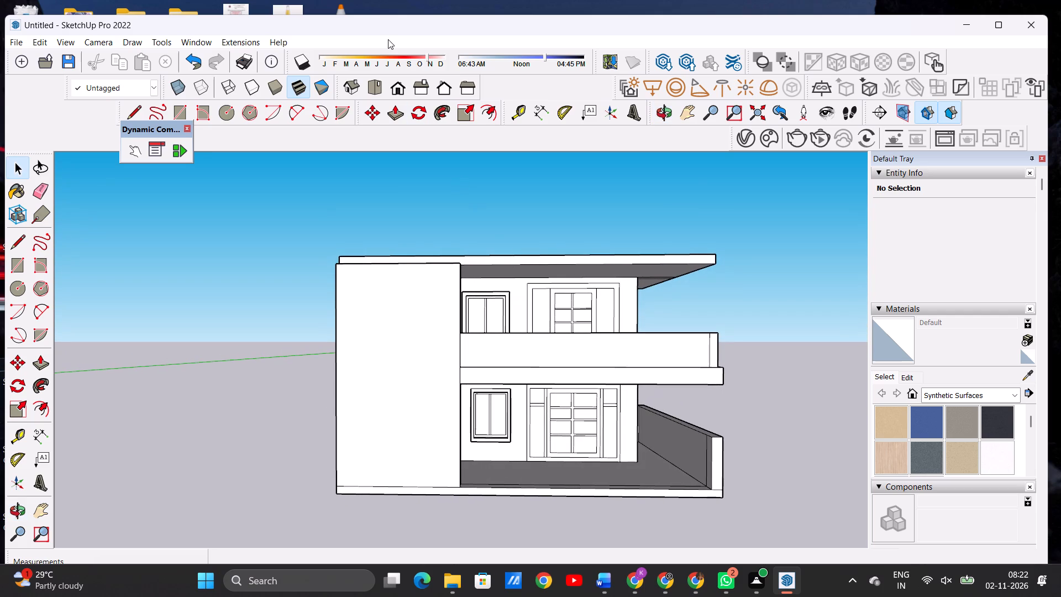
left_click(402, 90)
middle_click_drag(493, 285, 490, 304)
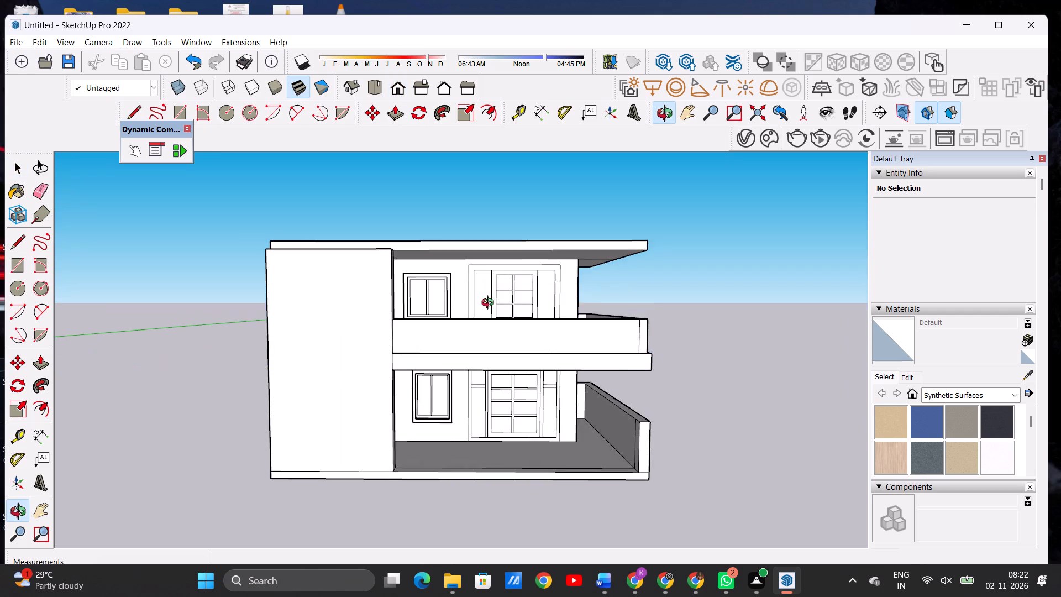
middle_click_drag(490, 304, 491, 295)
scroll(589, 399, "down", 6)
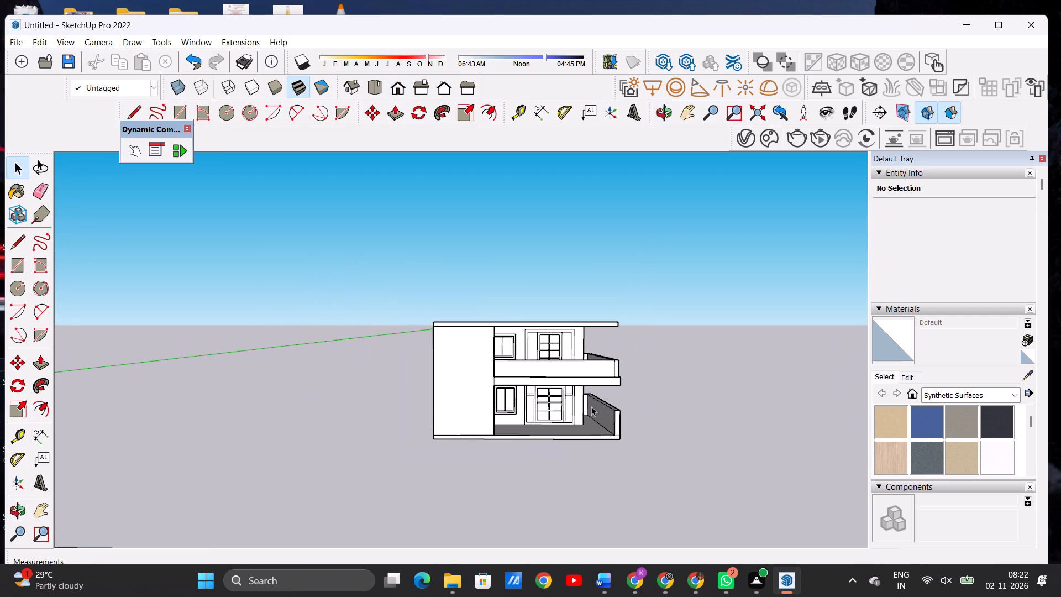
scroll(517, 315, "up", 8)
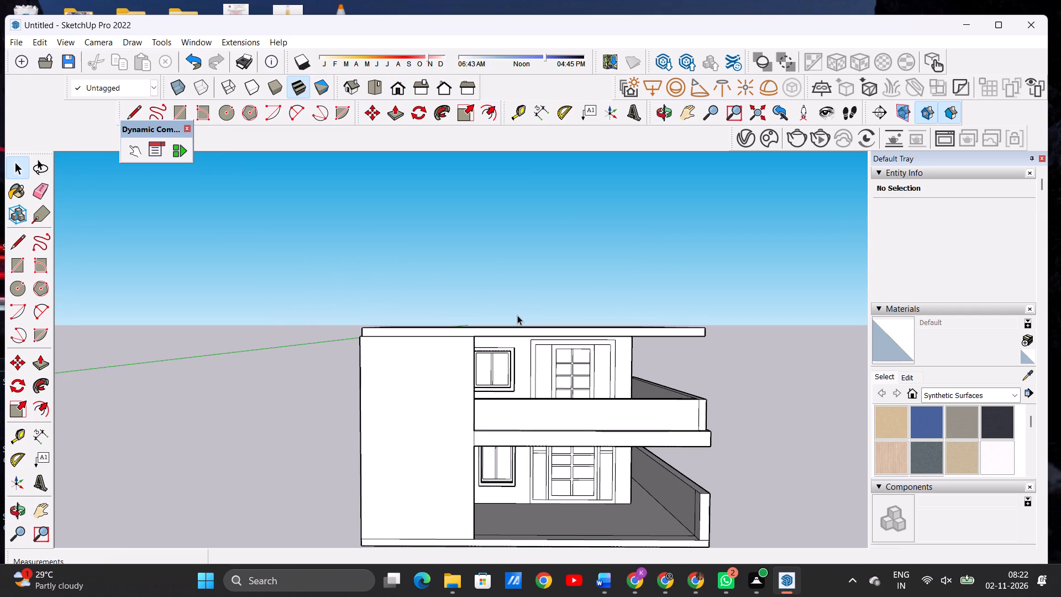
middle_click(517, 315)
Examine the roof slab and terrace from above and from the parapet-side corner.
middle_click_drag(517, 316, 519, 385)
scroll(569, 351, "down", 11)
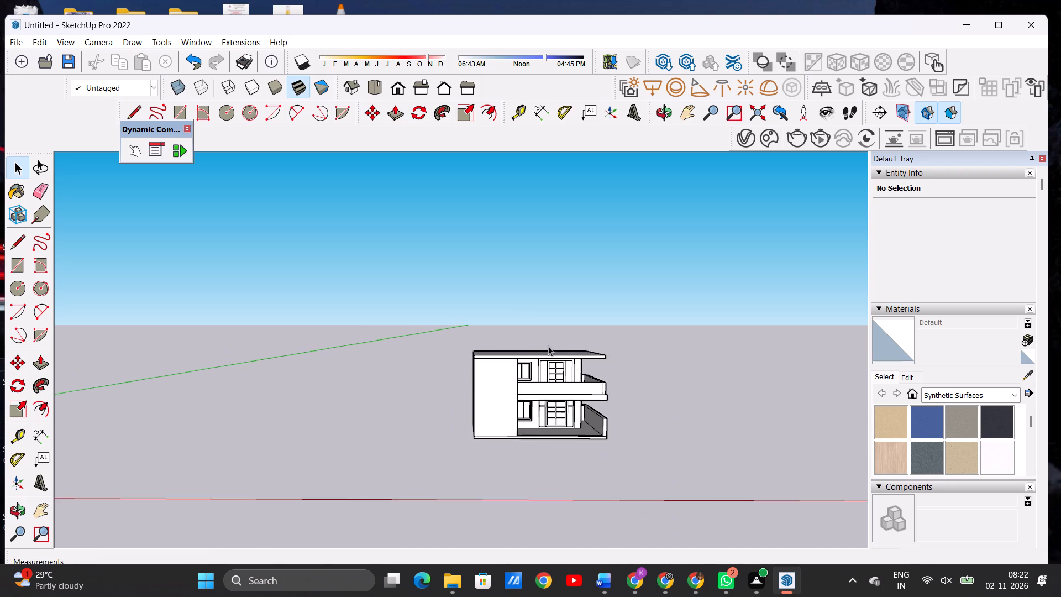
middle_click_drag(543, 346, 542, 453)
scroll(553, 406, "up", 6)
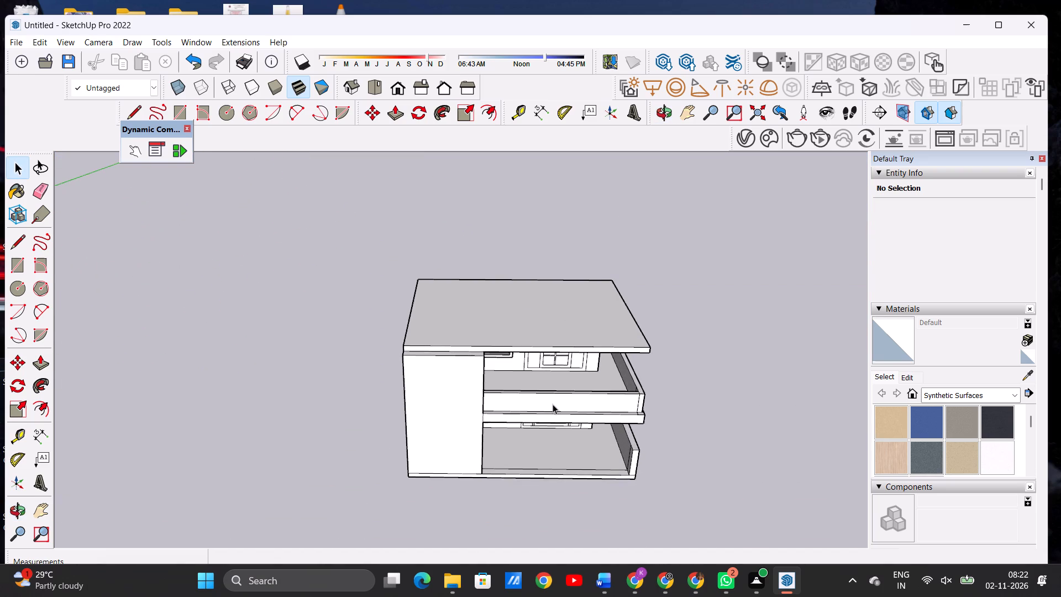
scroll(552, 404, "up", 2)
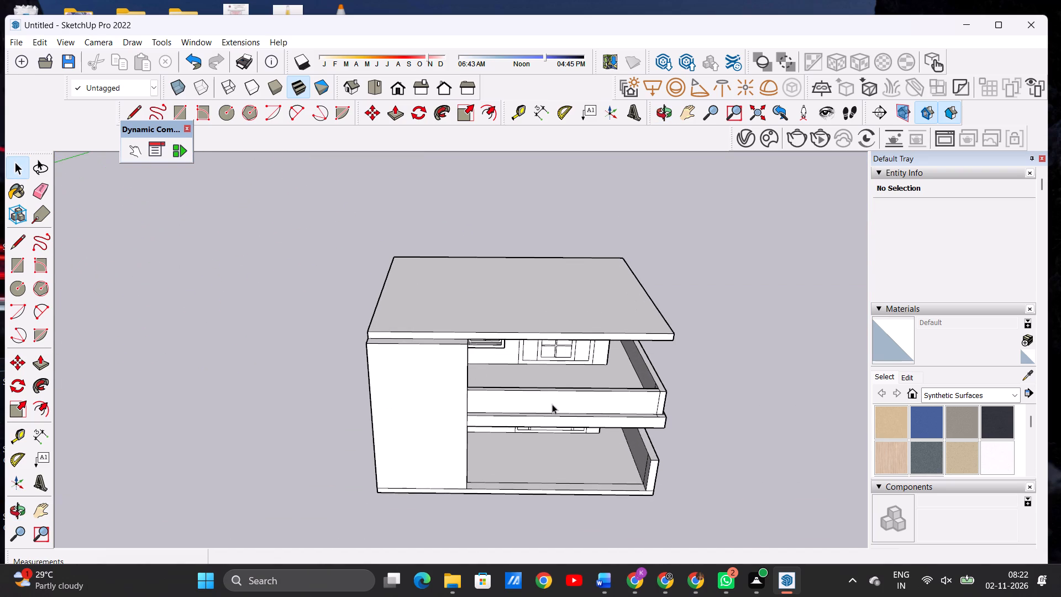
scroll(551, 404, "up", 6)
middle_click_drag(542, 400, 381, 379)
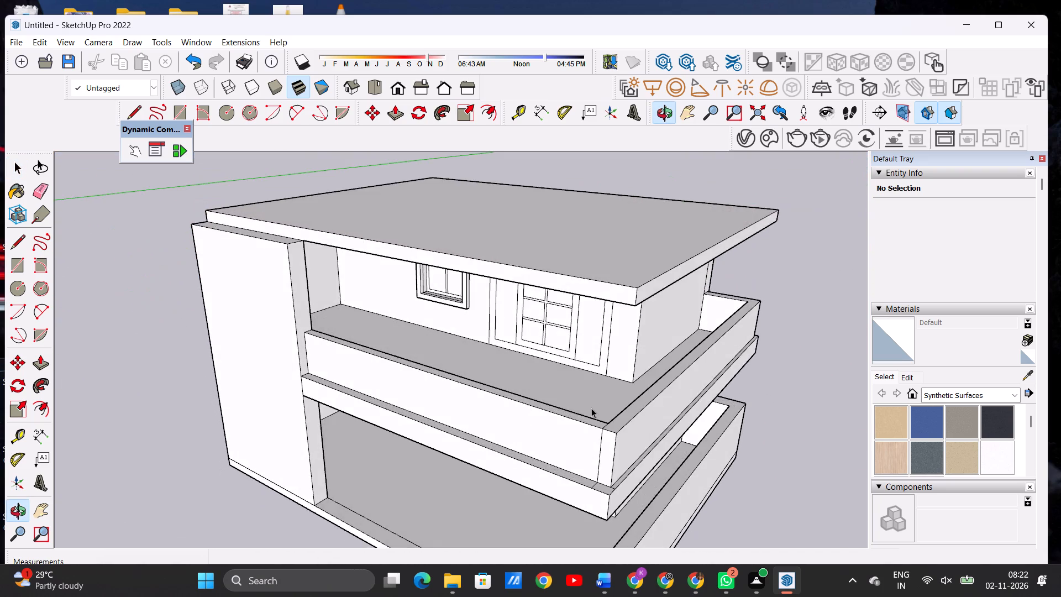
scroll(614, 402, "down", 7)
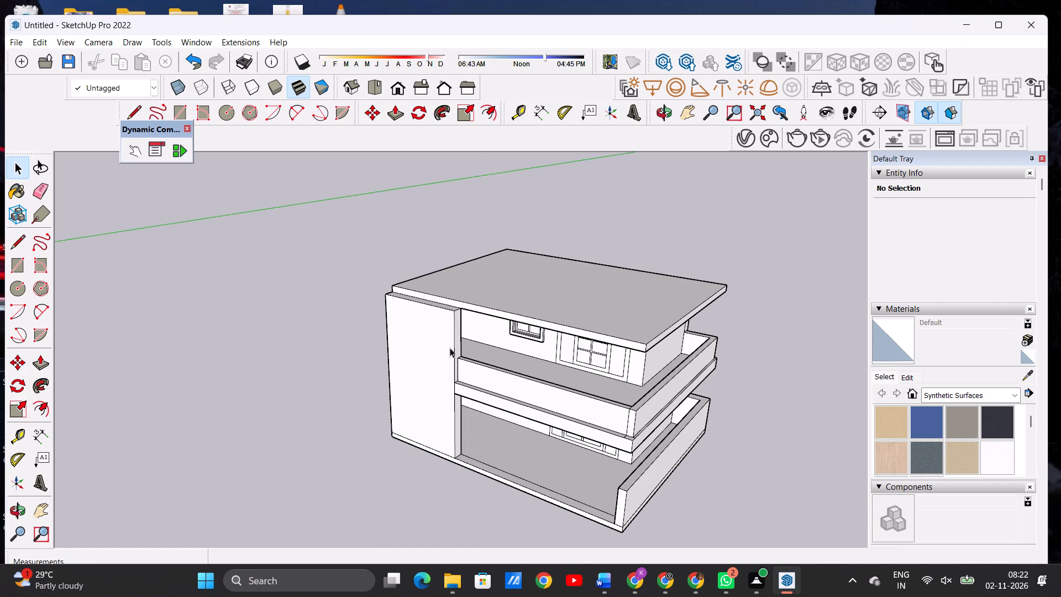
Offset the roof slab's top face outline inward by about 1' 6".
middle_click_drag(451, 348, 615, 401)
middle_click_drag(580, 286, 572, 371)
scroll(634, 314, "up", 8)
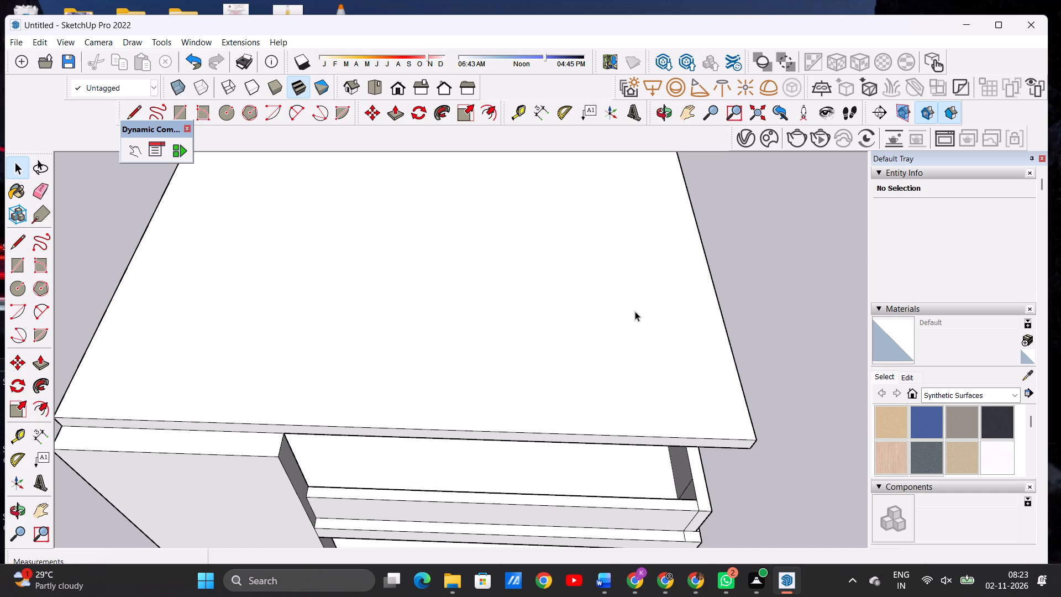
type("OF")
scroll(587, 329, "down", 2)
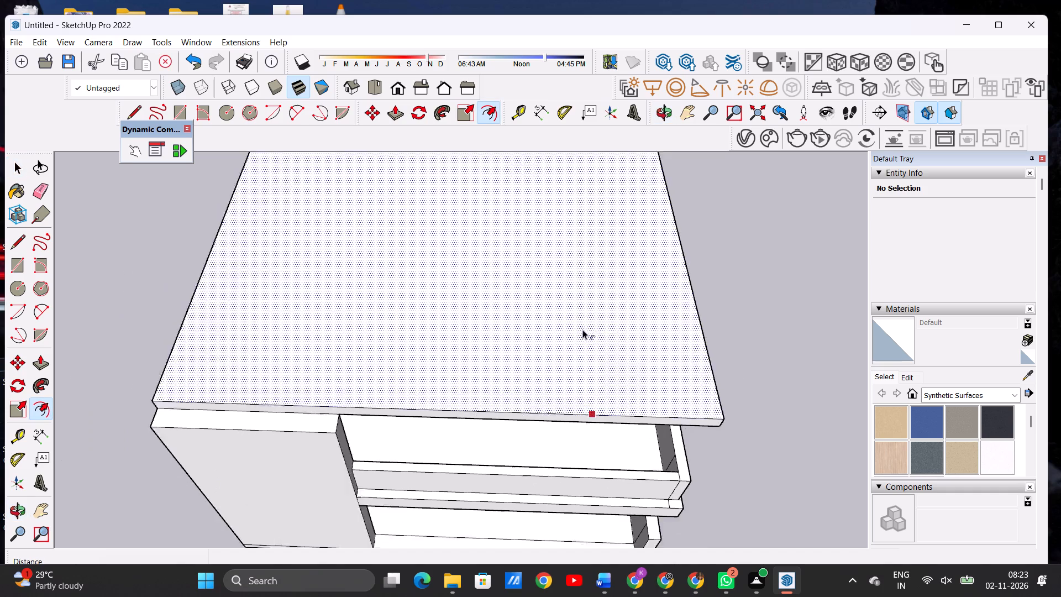
scroll(582, 329, "down", 2)
middle_click_drag(553, 300, 560, 375)
scroll(566, 360, "down", 6)
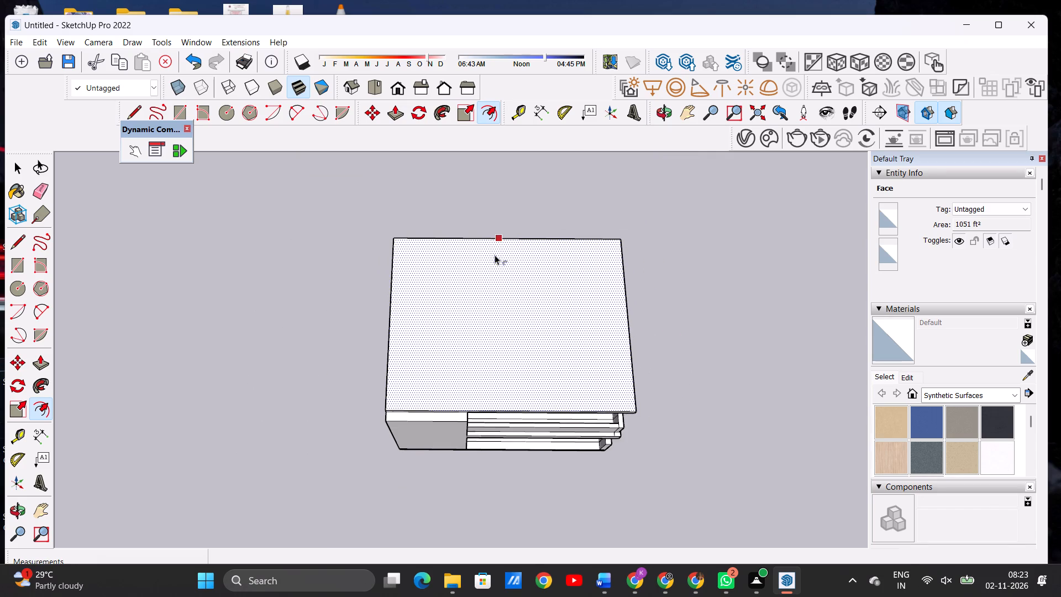
scroll(485, 245, "up", 6)
left_click(485, 245)
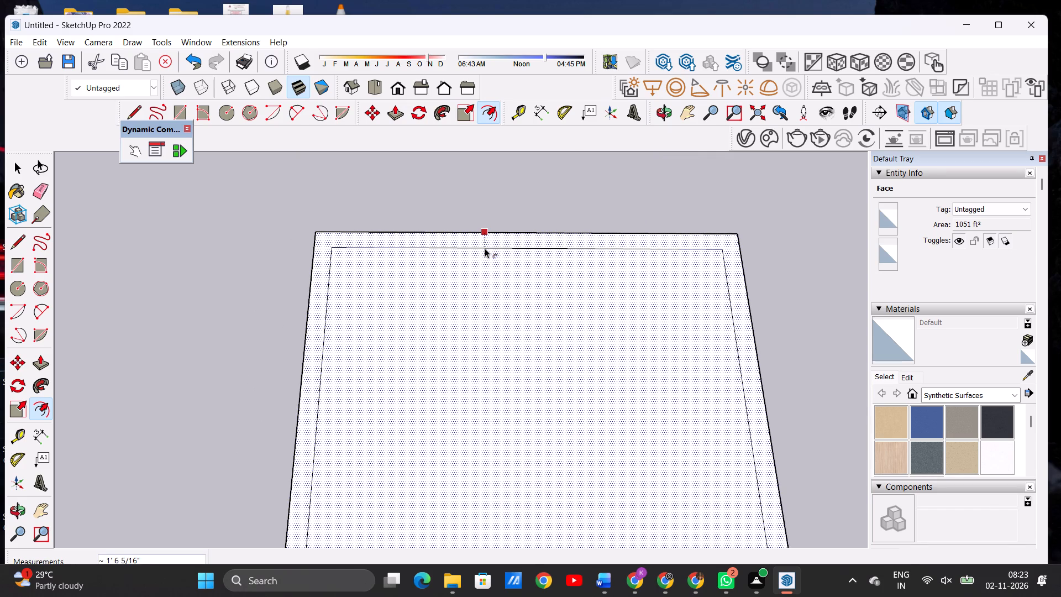
left_click(485, 248)
key("space")
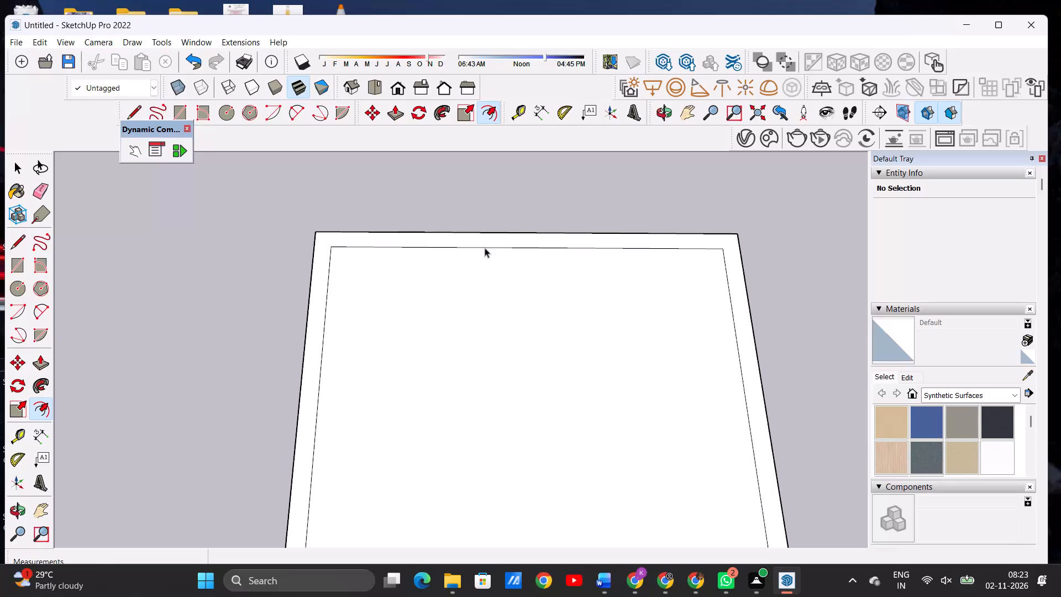
Examine the inset outline on the roof slab from above, near and far.
scroll(489, 303, "down", 15)
middle_click_drag(506, 370, 493, 297)
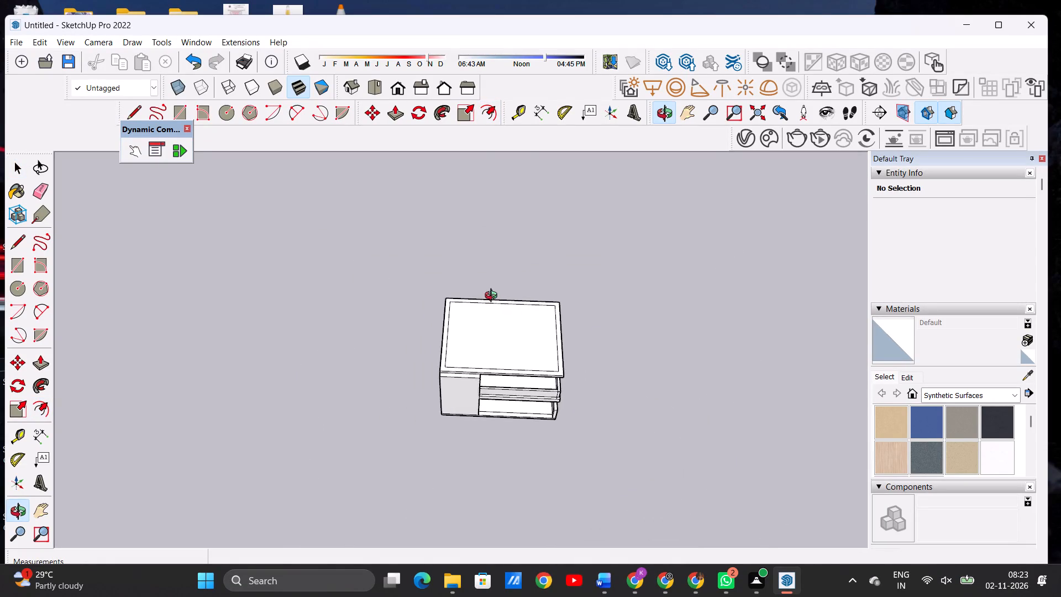
middle_click_drag(493, 297, 493, 298)
scroll(467, 394, "up", 7)
scroll(509, 369, "down", 1)
scroll(510, 369, "up", 3)
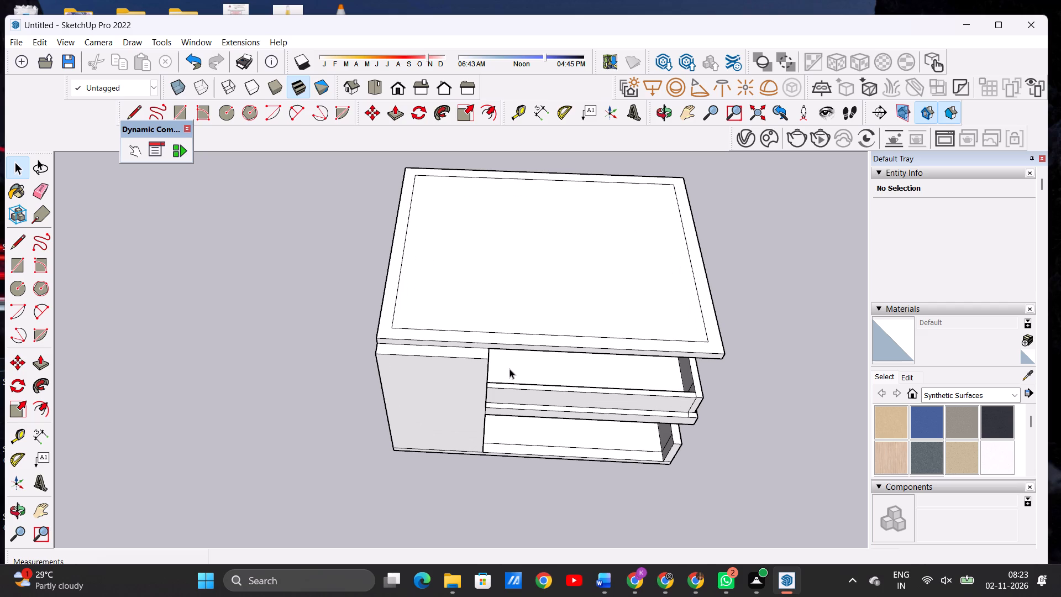
scroll(446, 354, "down", 8)
scroll(468, 353, "up", 1)
scroll(469, 353, "down", 1)
scroll(470, 352, "up", 2)
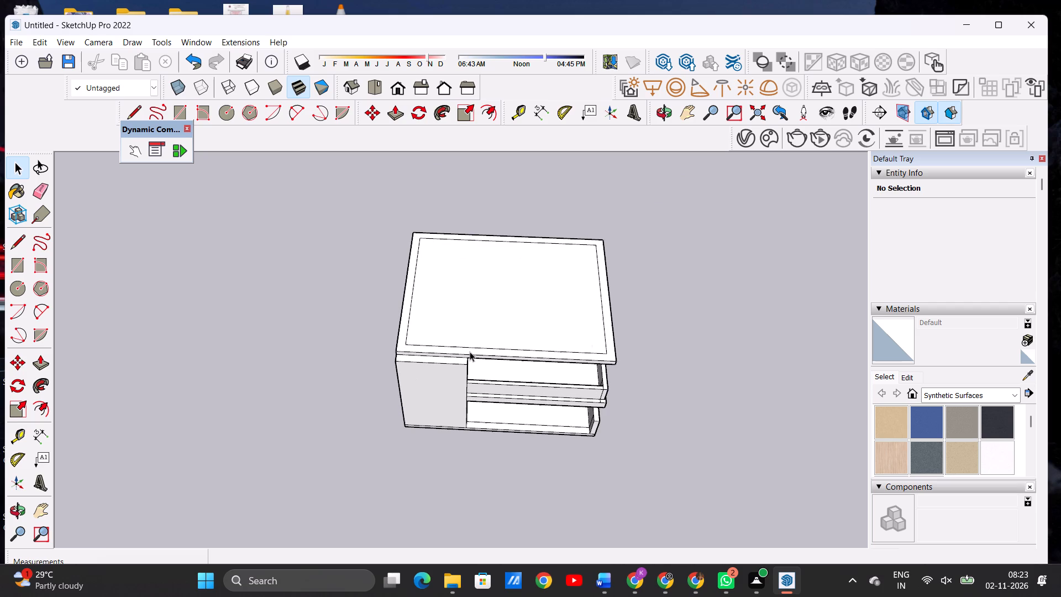
scroll(470, 352, "up", 1)
scroll(478, 366, "down", 6)
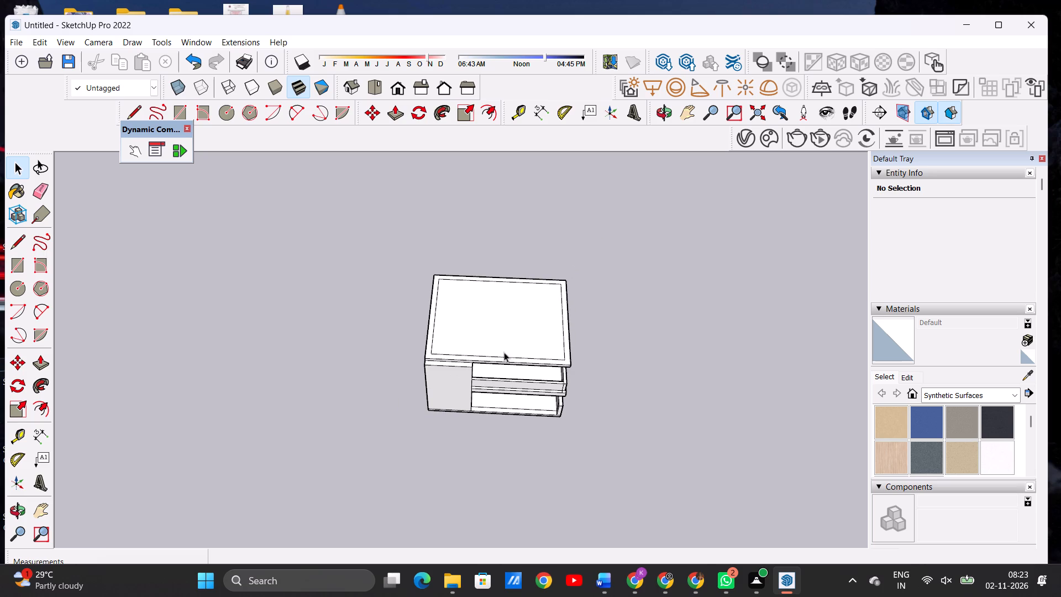
scroll(476, 374, "up", 8)
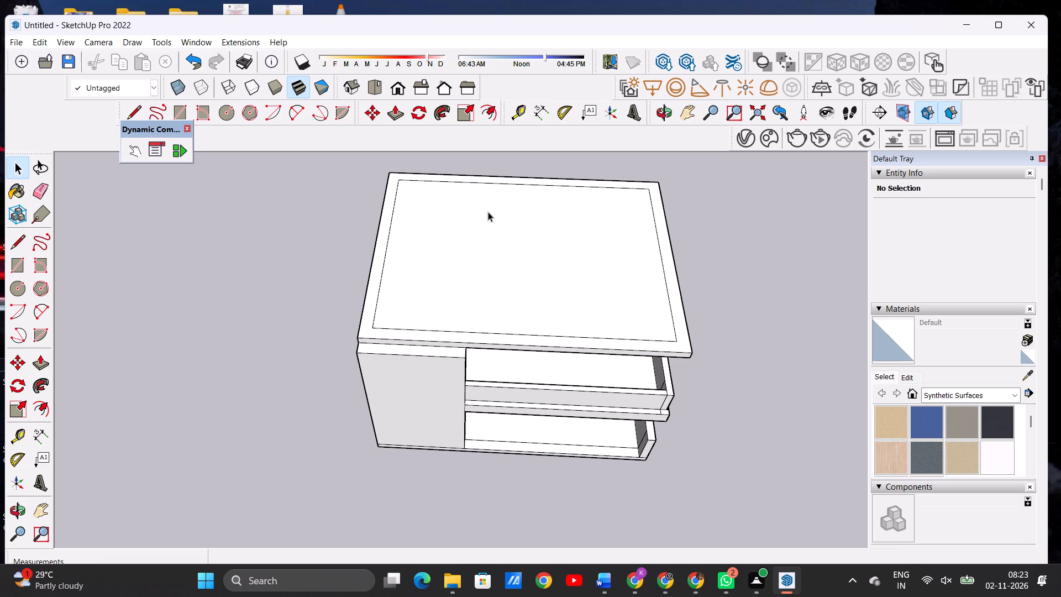
Examine the house from the front and the roof slab's front edge from slightly above, including its inset border.
left_click(668, 113)
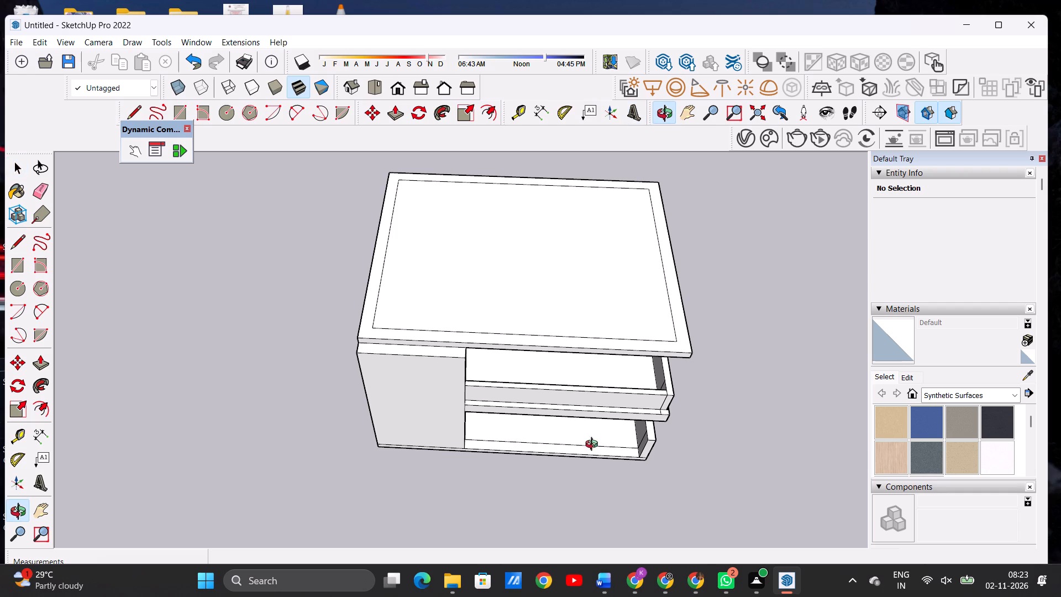
left_click_drag(589, 432, 598, 242)
scroll(592, 326, "up", 7)
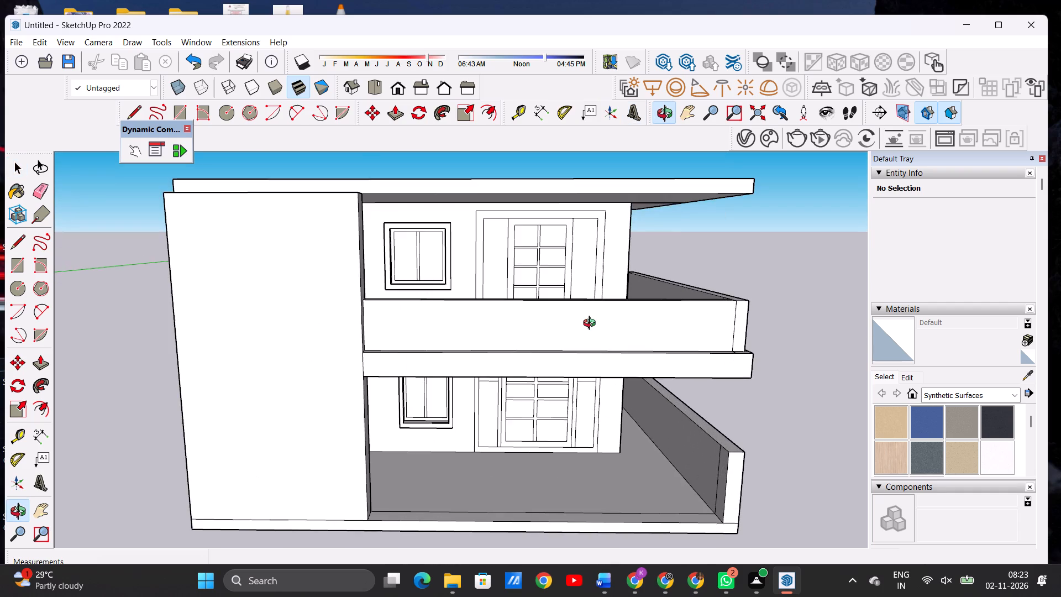
scroll(576, 334, "down", 4)
left_click_drag(522, 340, 521, 328)
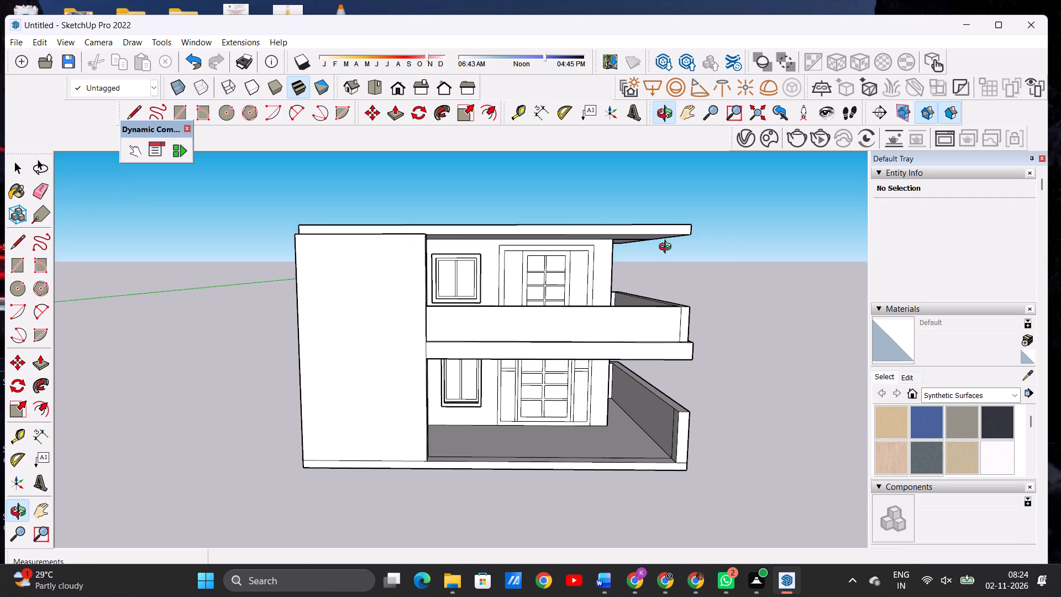
left_click_drag(477, 260, 474, 331)
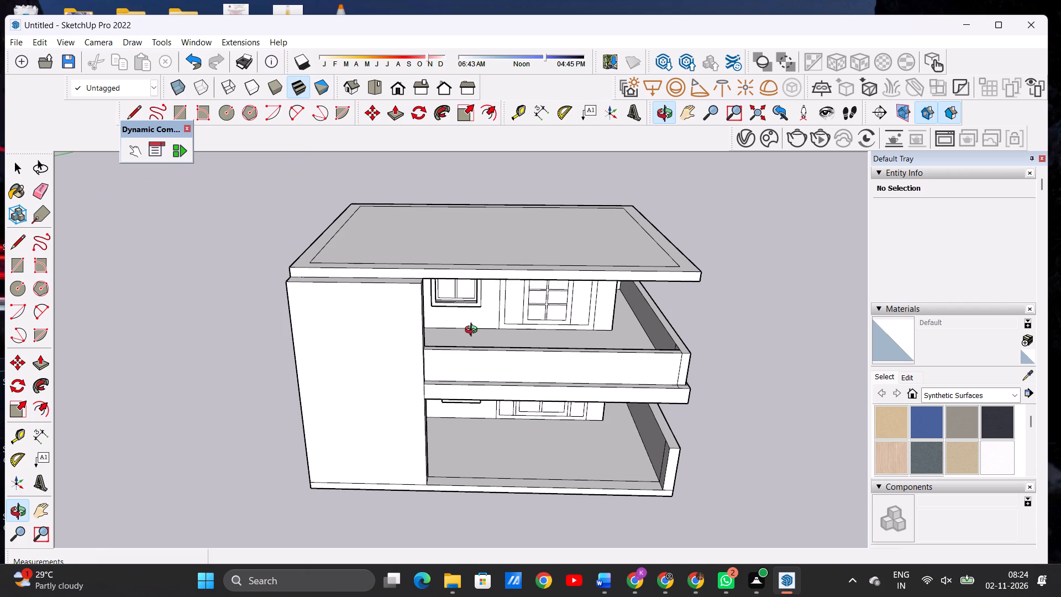
scroll(416, 289, "up", 8)
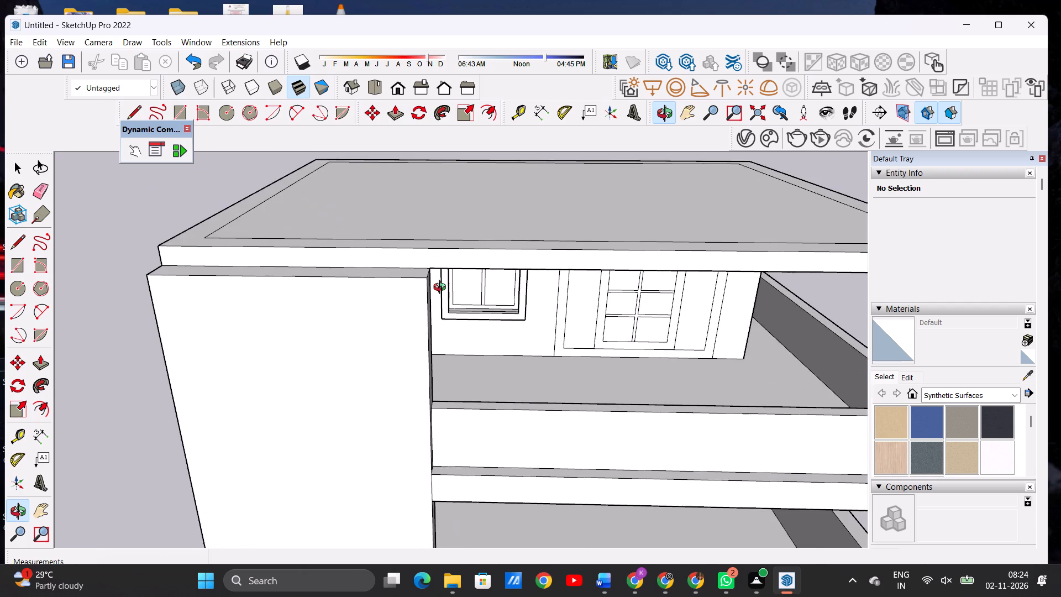
scroll(442, 289, "up", 2)
scroll(429, 318, "down", 3)
key("space")
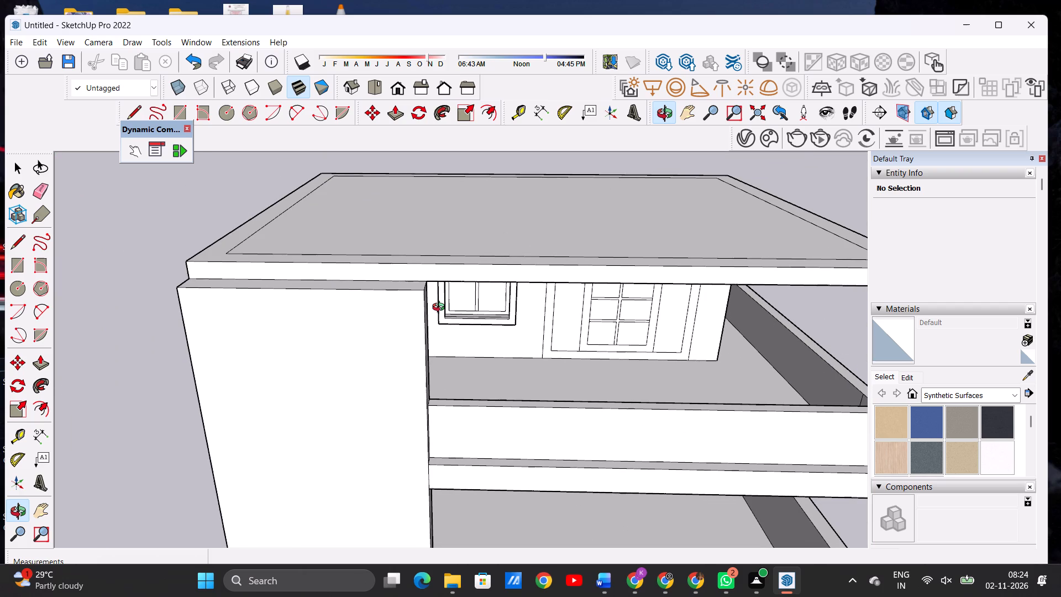
Examine the house's front, both storeys' doors and windows, and the roof slab from low and raised viewpoints.
scroll(442, 353, "down", 6)
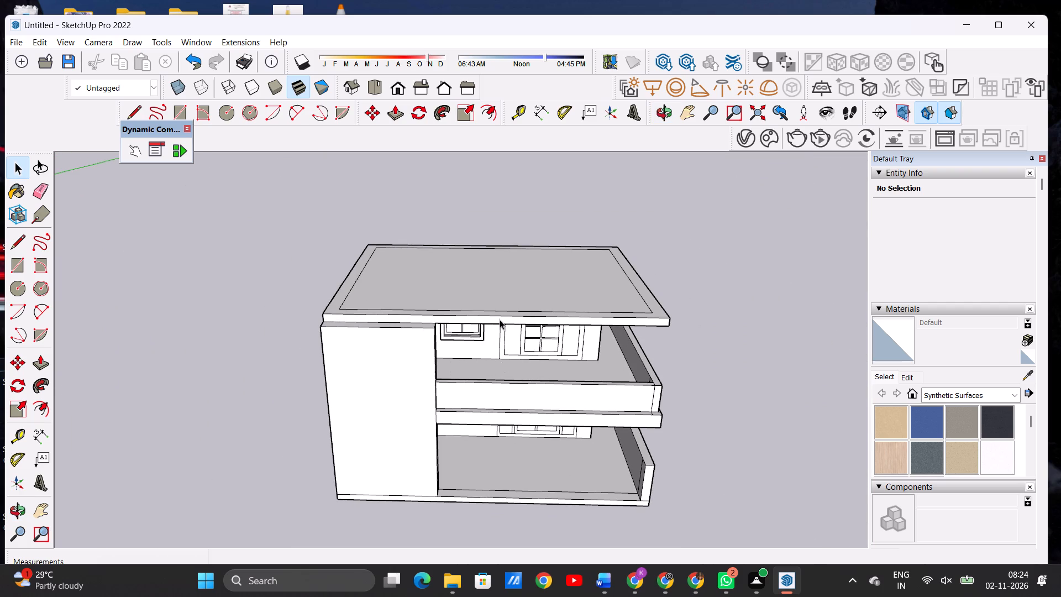
scroll(573, 342, "up", 3)
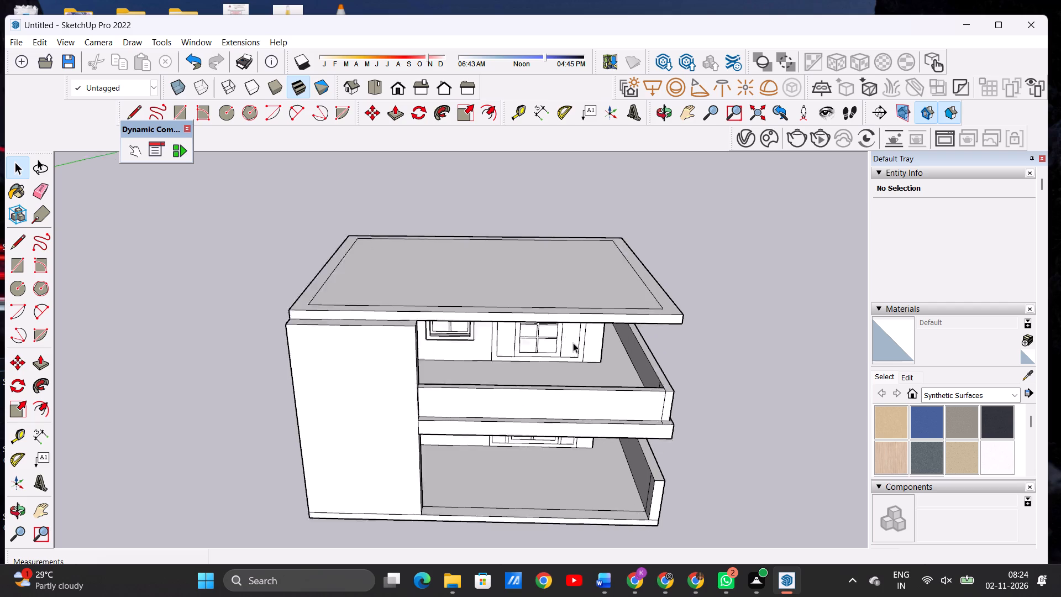
scroll(573, 343, "up", 7)
scroll(561, 352, "down", 3)
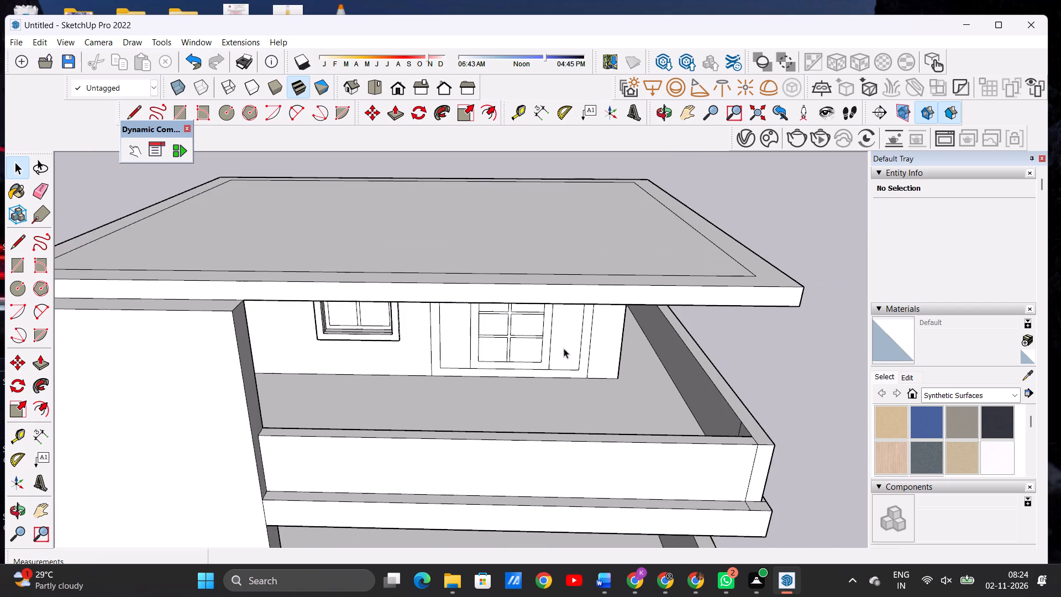
middle_click_drag(564, 337, 564, 326)
middle_click_drag(565, 312, 576, 216)
middle_click(576, 216)
middle_click(566, 420)
middle_click_drag(565, 324, 565, 321)
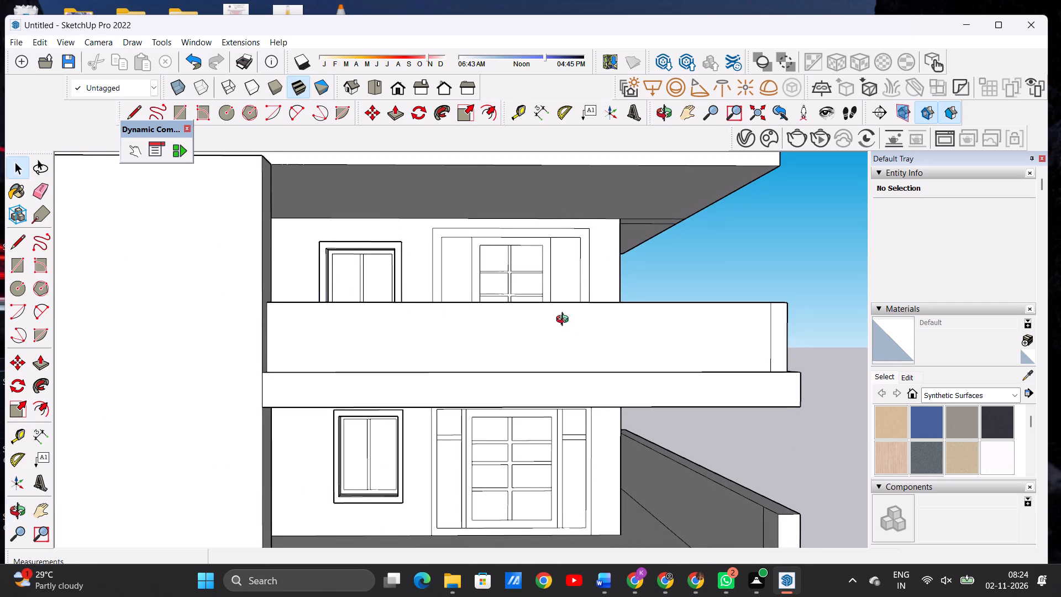
middle_click_drag(565, 321, 565, 449)
scroll(565, 334, "up", 1)
middle_click_drag(565, 449, 563, 374)
scroll(565, 385, "up", 2)
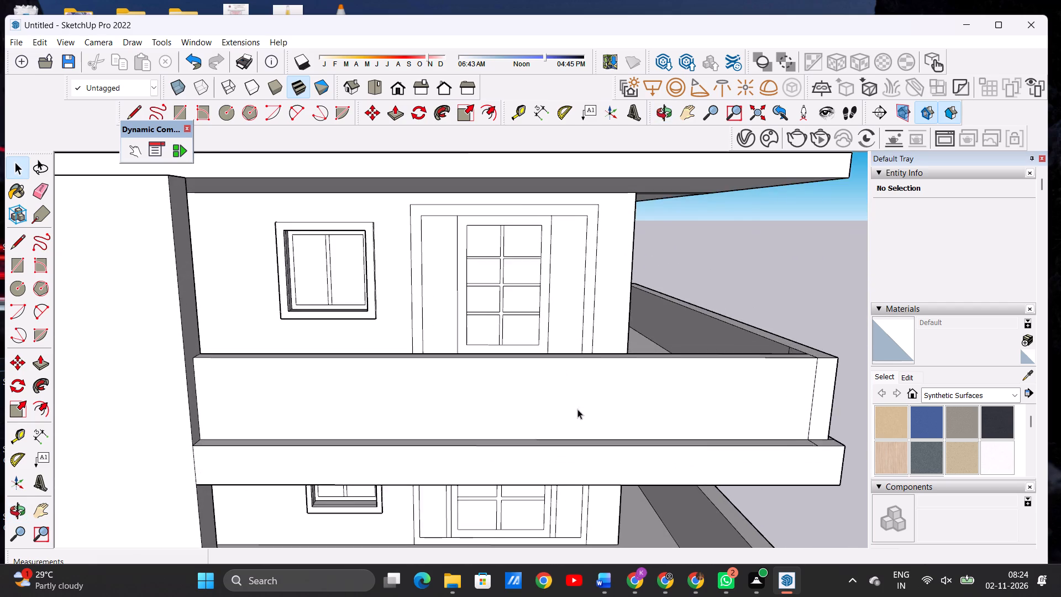
scroll(577, 409, "down", 17)
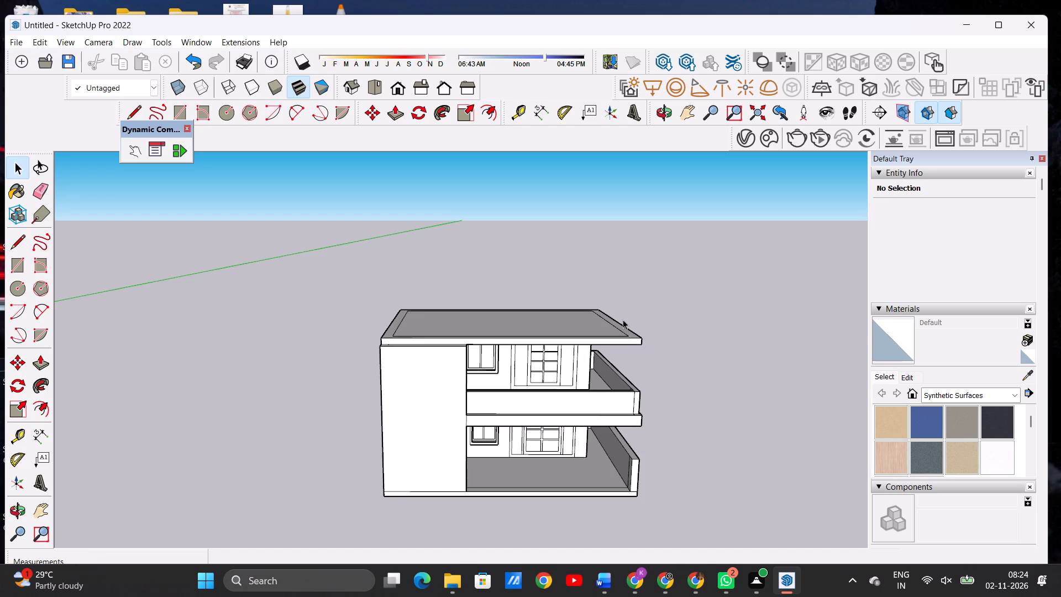
scroll(623, 320, "up", 3)
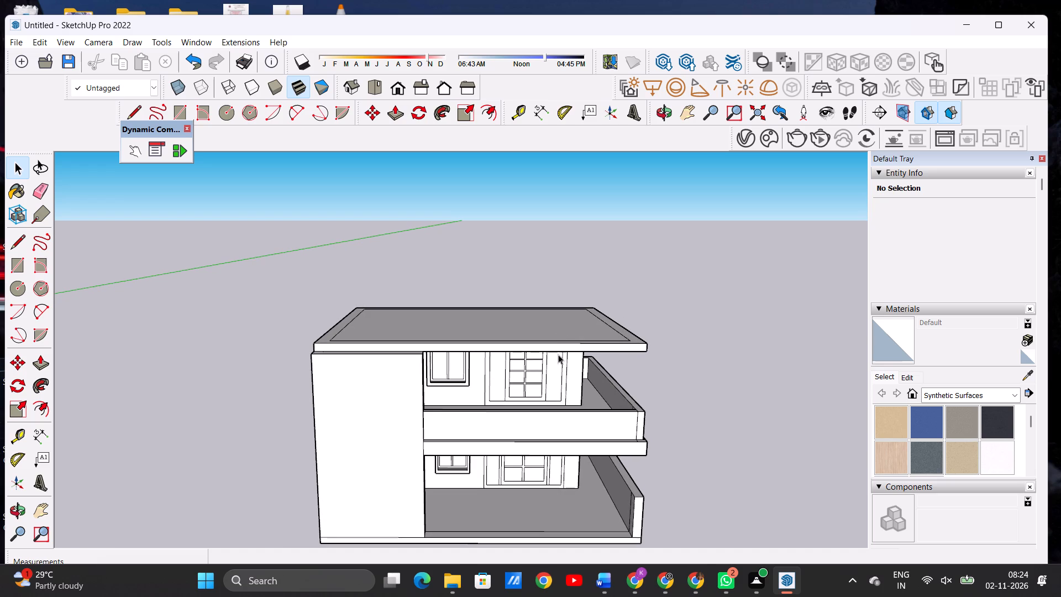
middle_click_drag(562, 402, 562, 438)
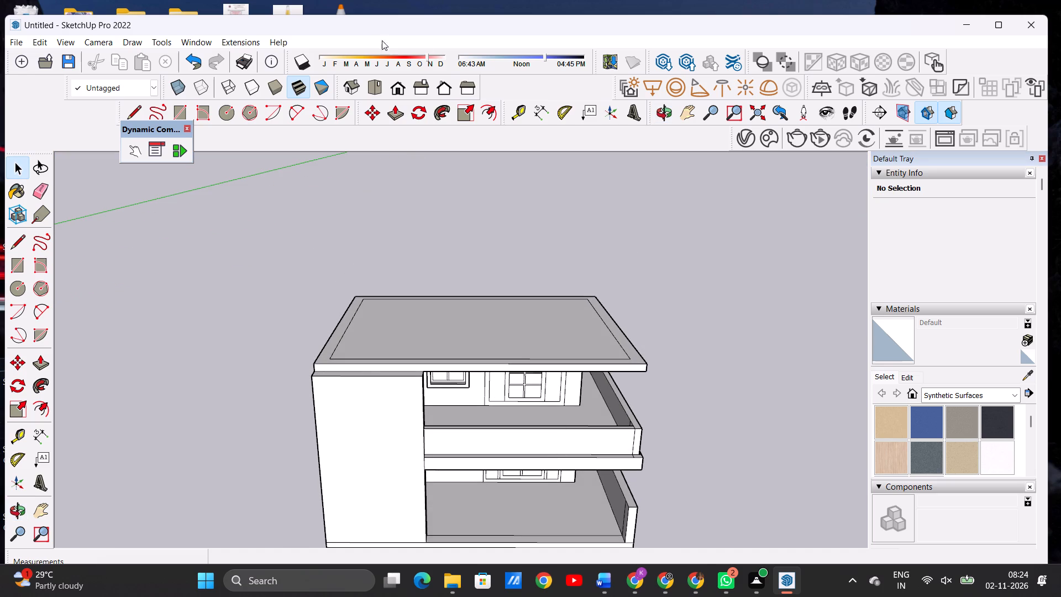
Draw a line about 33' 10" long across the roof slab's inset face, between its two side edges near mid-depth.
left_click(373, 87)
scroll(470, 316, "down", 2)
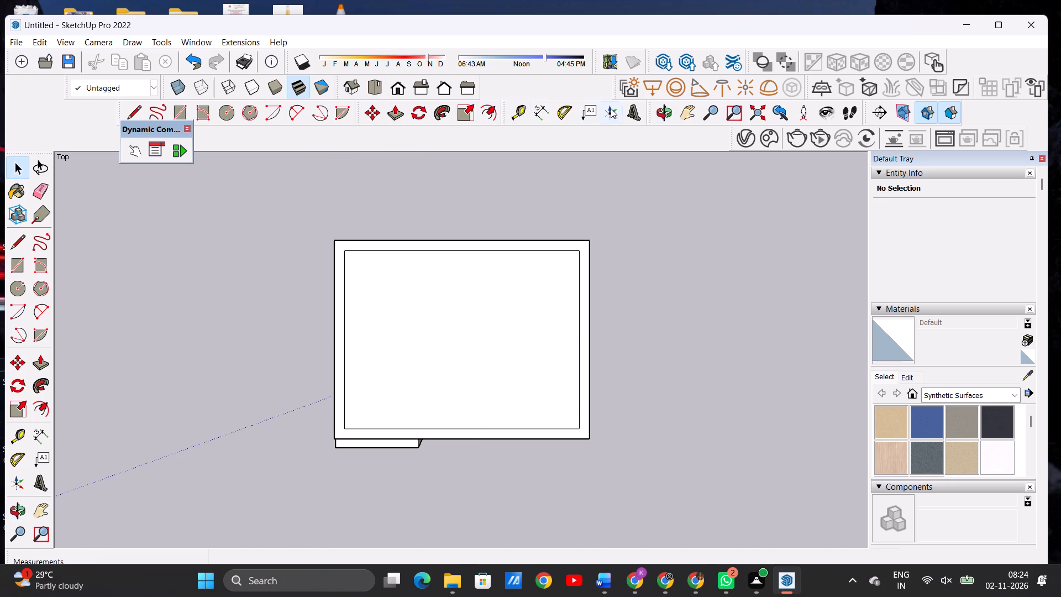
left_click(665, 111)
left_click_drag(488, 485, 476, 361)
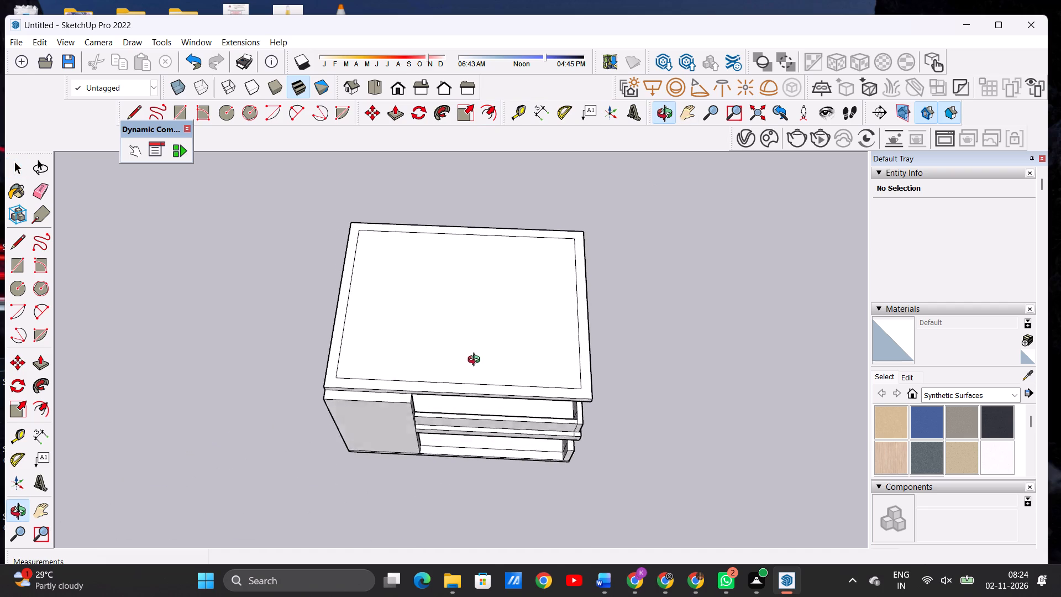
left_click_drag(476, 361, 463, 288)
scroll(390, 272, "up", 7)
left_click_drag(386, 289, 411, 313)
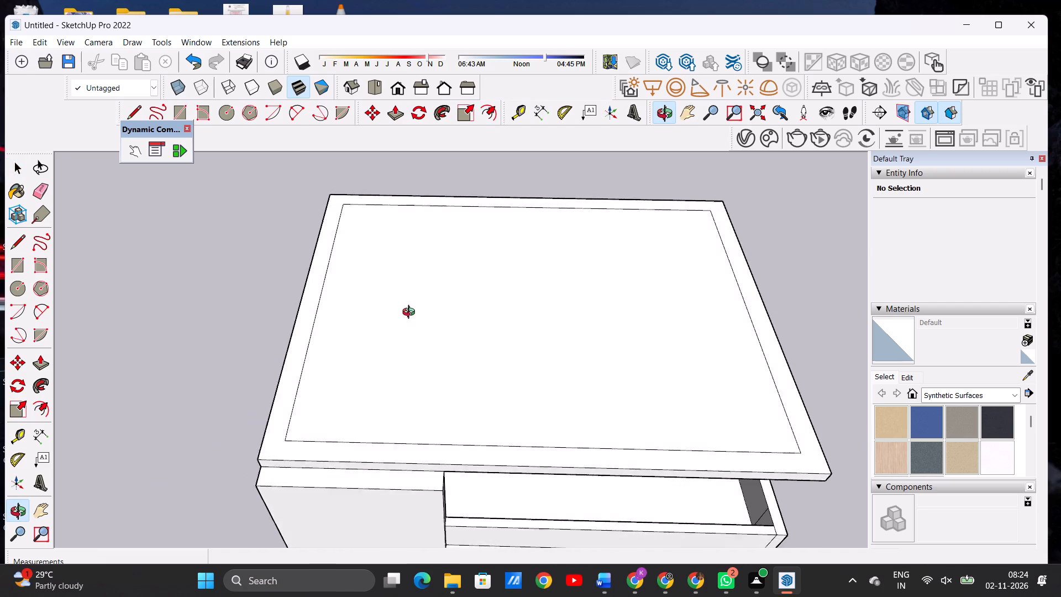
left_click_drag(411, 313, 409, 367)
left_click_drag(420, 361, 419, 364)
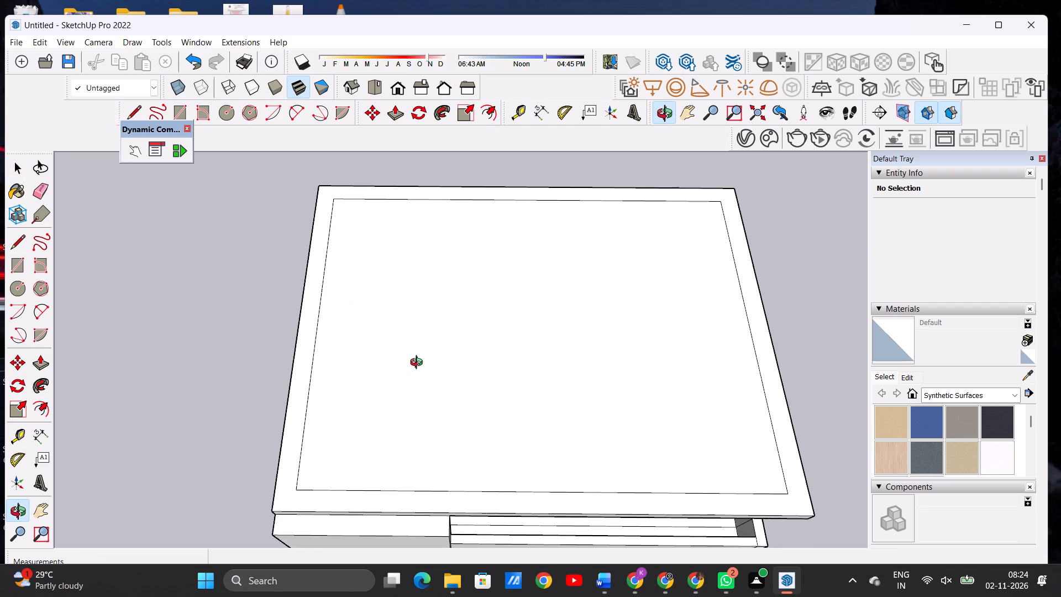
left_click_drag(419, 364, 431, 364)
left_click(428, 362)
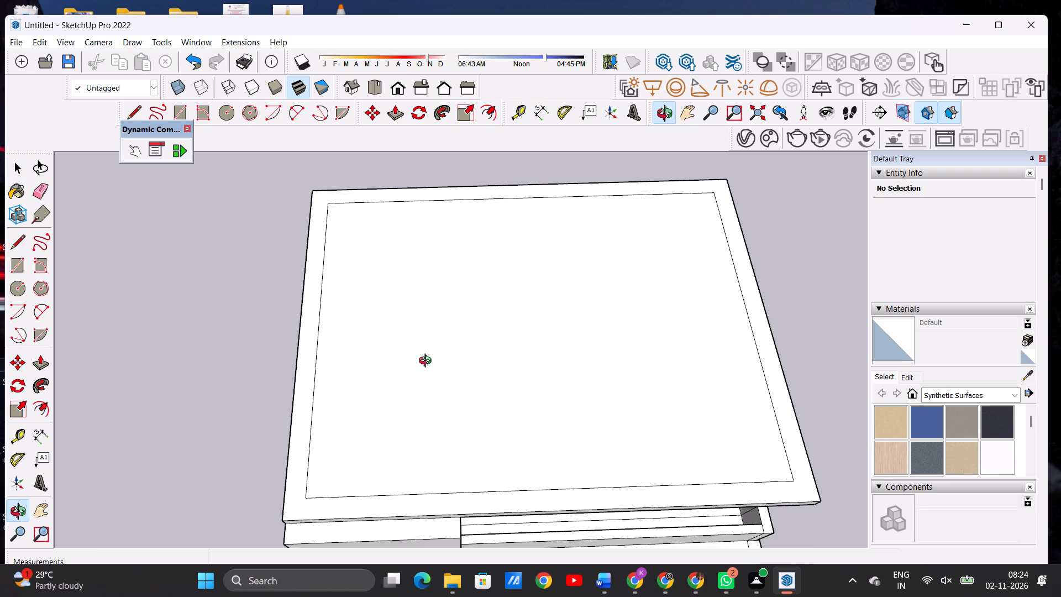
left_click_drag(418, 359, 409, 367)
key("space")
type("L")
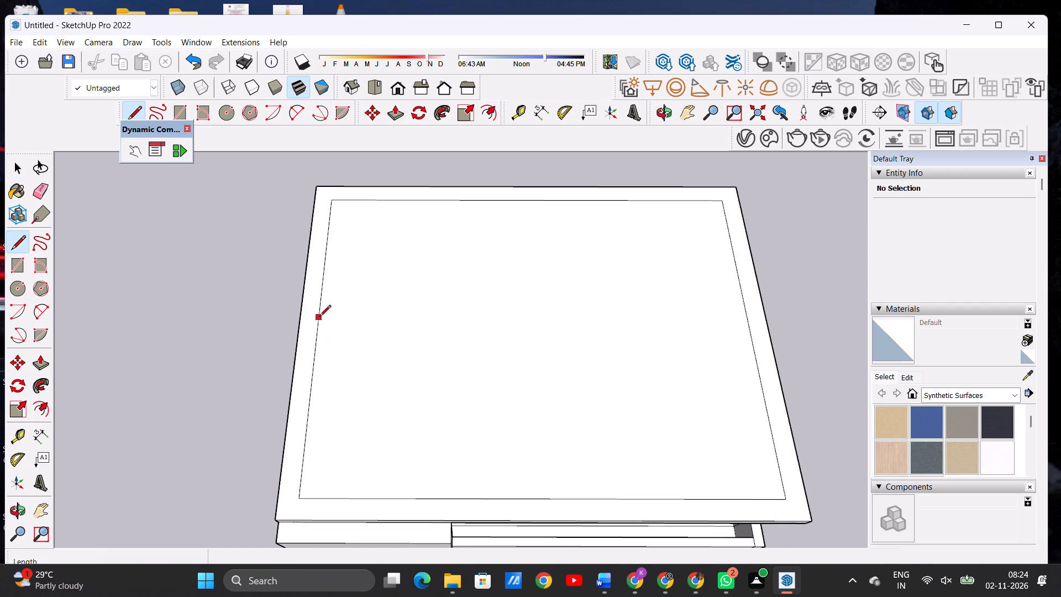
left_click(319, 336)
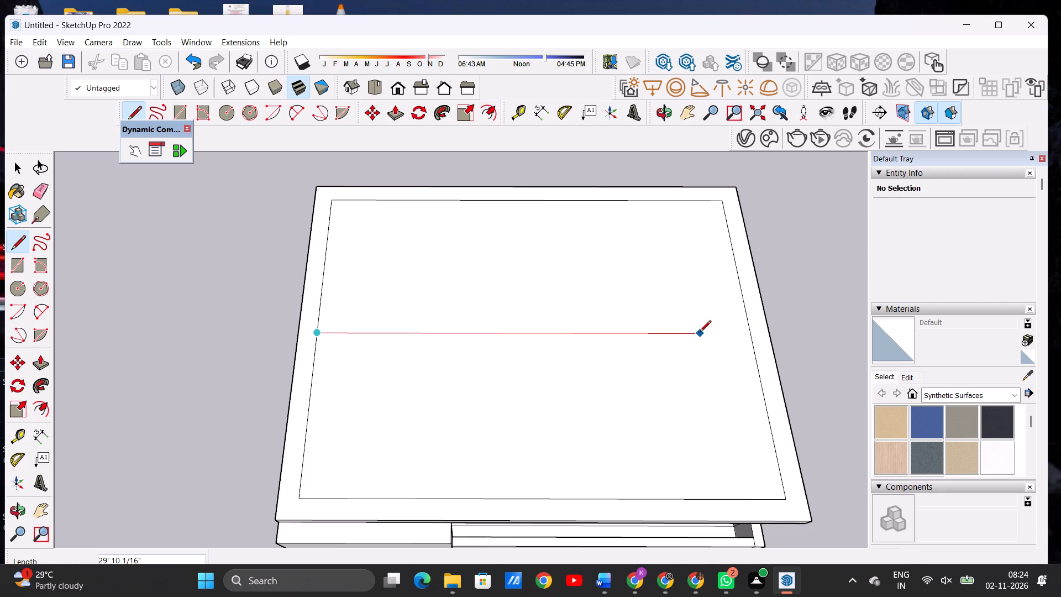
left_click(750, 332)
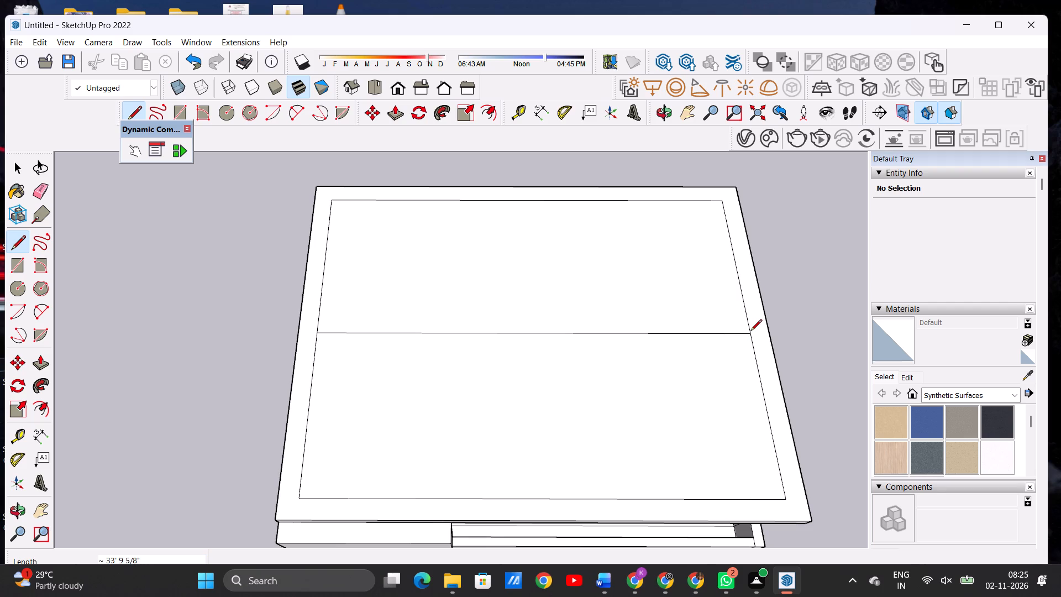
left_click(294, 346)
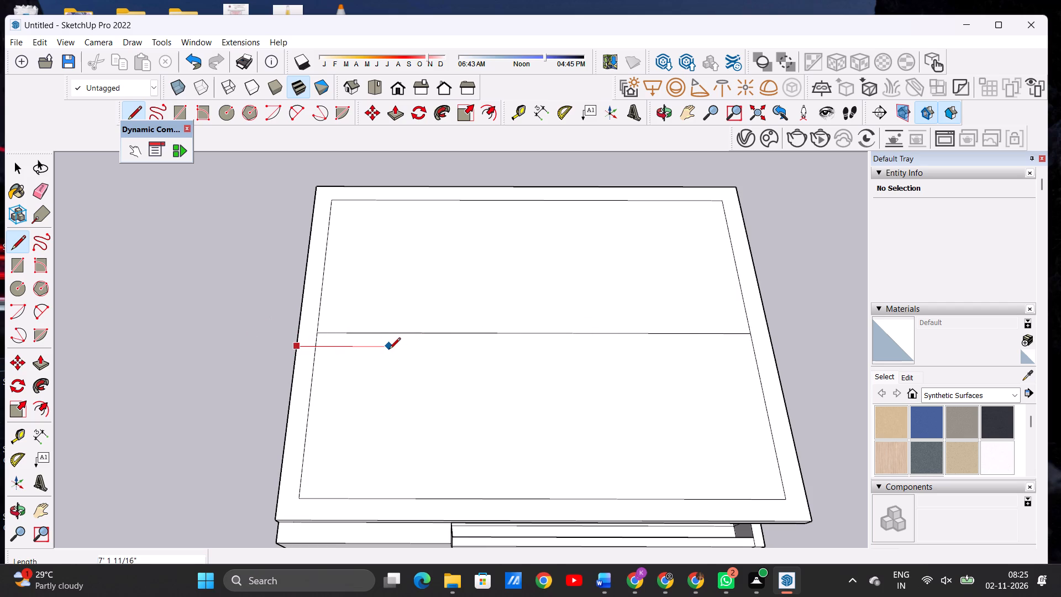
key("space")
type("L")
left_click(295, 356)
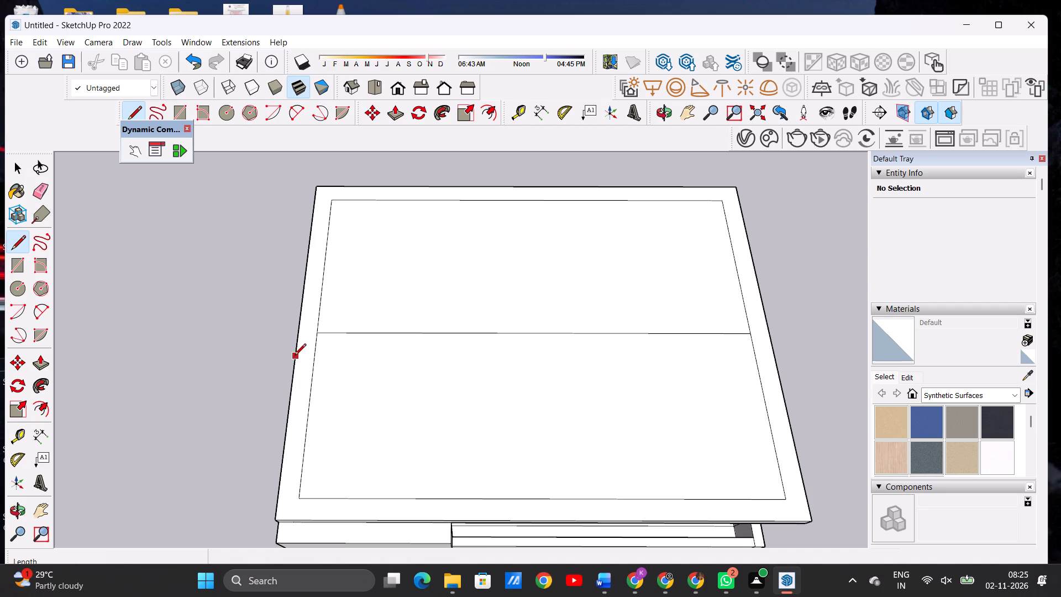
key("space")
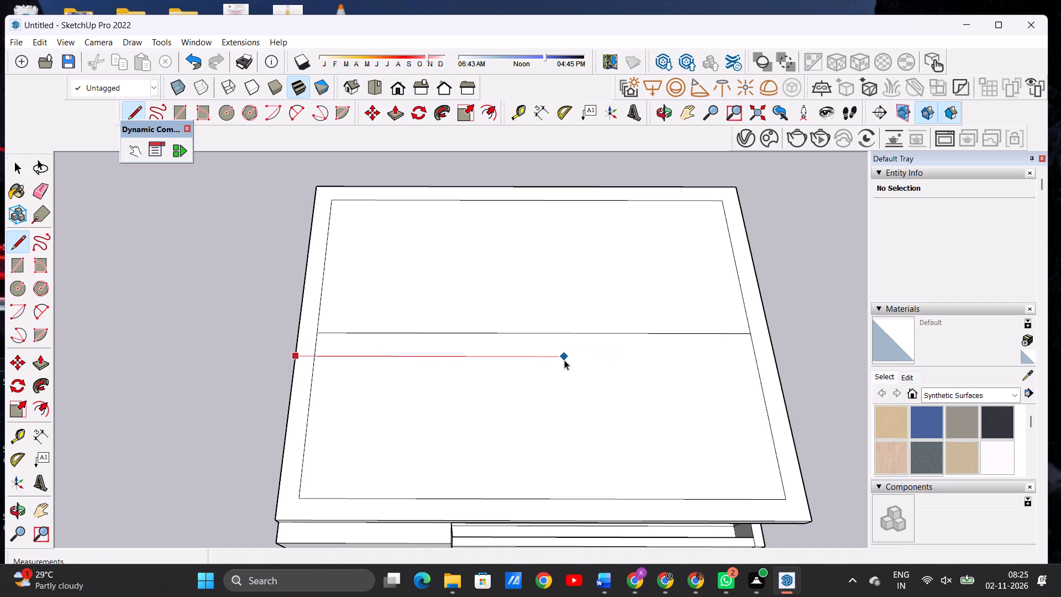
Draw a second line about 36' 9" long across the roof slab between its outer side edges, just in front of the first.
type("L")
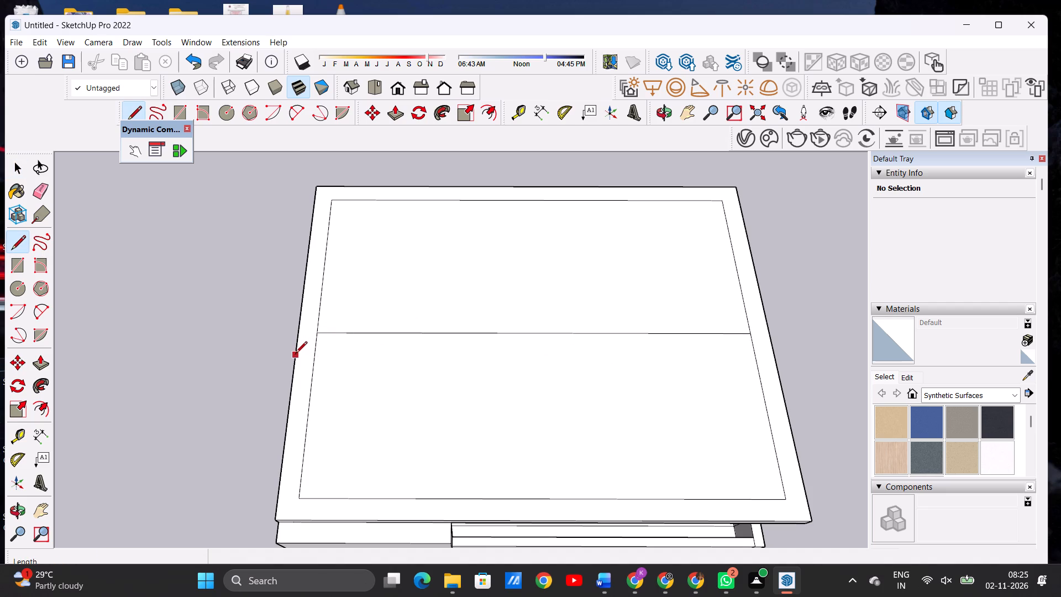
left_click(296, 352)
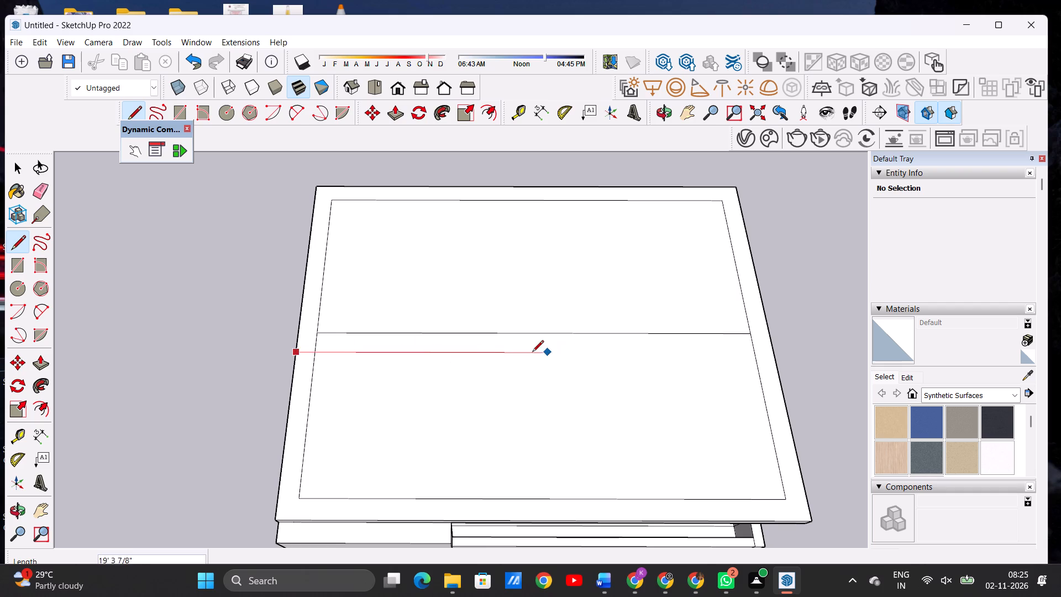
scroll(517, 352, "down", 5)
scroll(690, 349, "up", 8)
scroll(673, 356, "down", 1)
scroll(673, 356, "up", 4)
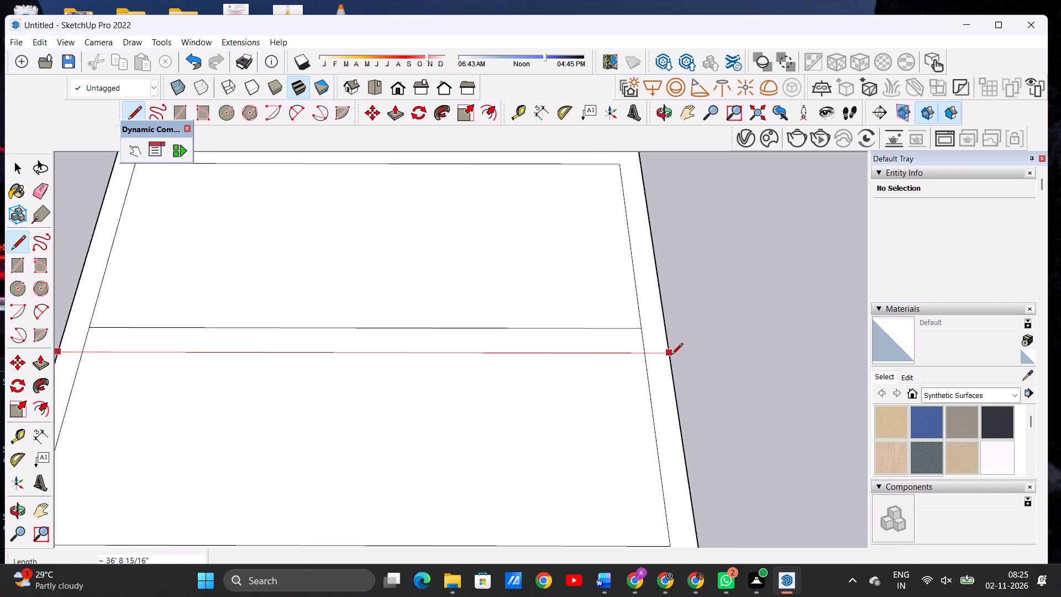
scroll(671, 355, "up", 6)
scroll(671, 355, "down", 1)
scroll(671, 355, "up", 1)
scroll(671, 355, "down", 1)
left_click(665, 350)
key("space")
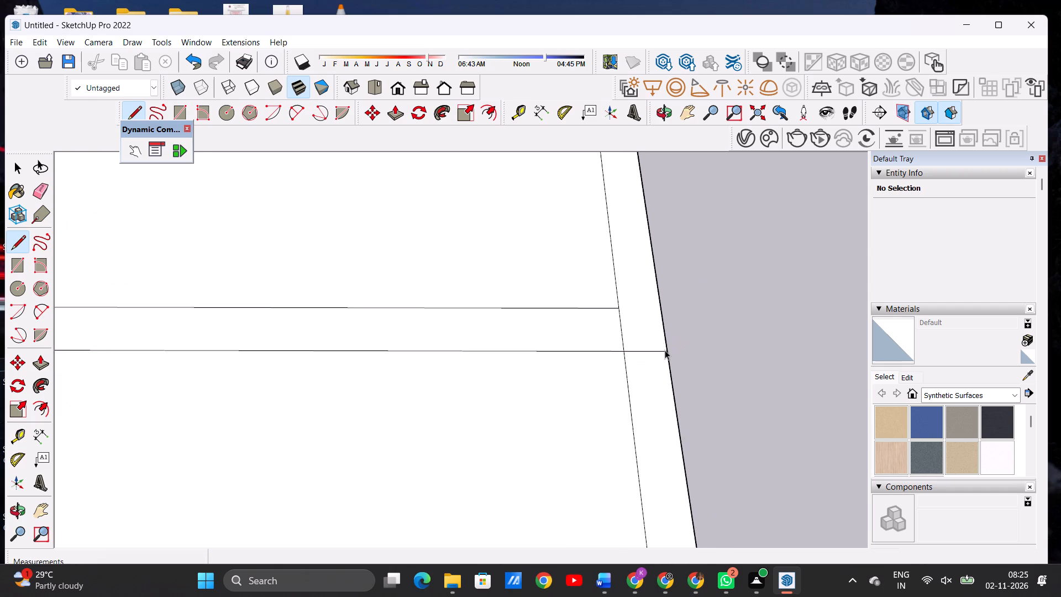
Examine the two lines crossing the roof slab from above and from the front of the house.
scroll(665, 350, "up", 1)
scroll(641, 388, "down", 14)
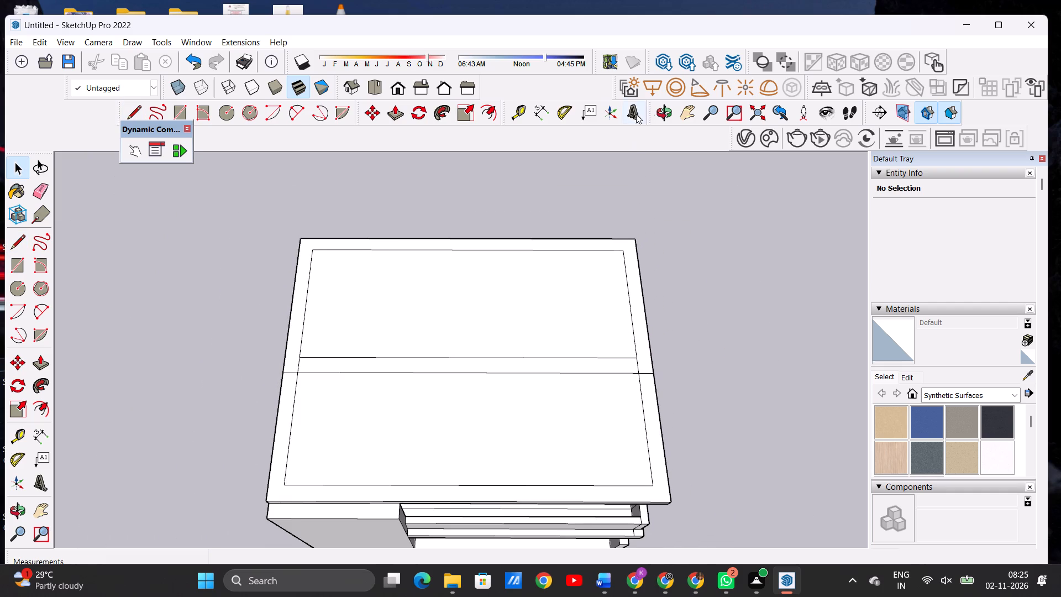
left_click(666, 117)
left_click_drag(576, 439, 587, 329)
scroll(628, 352, "down", 5)
scroll(566, 382, "up", 7)
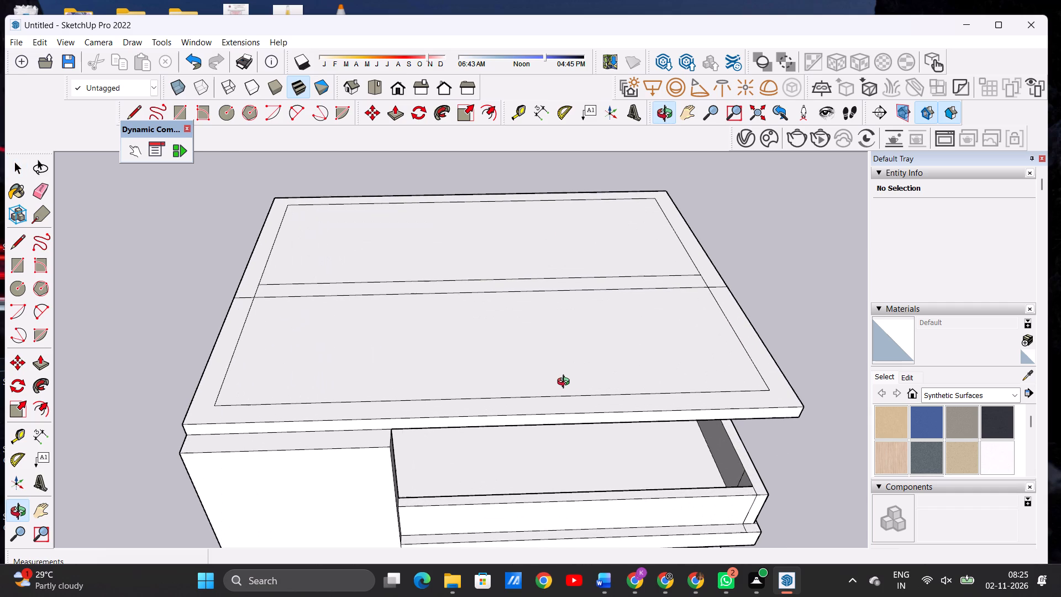
scroll(485, 385, "down", 5)
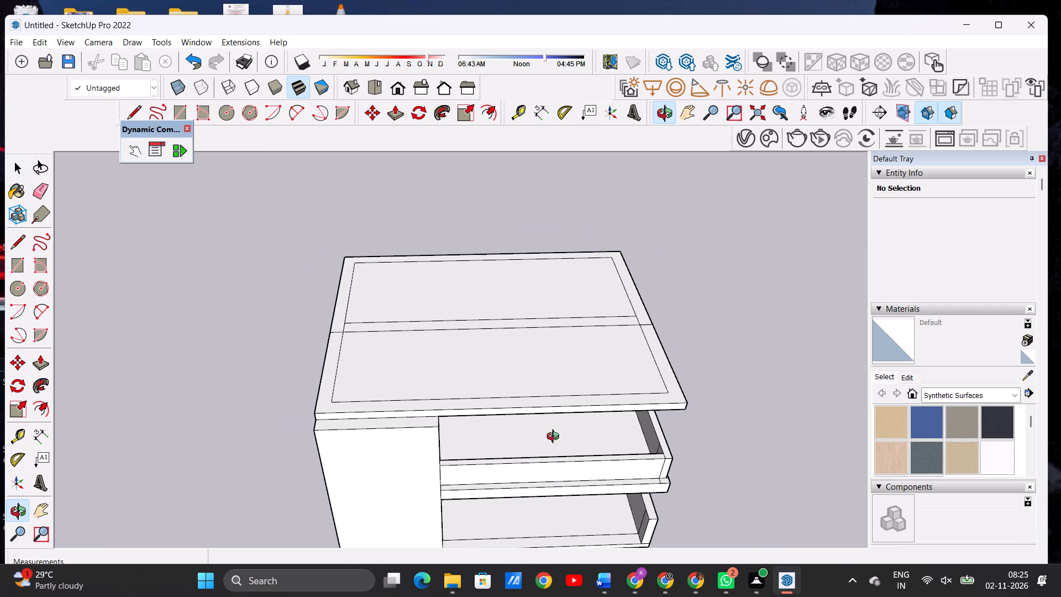
left_click_drag(550, 434, 548, 342)
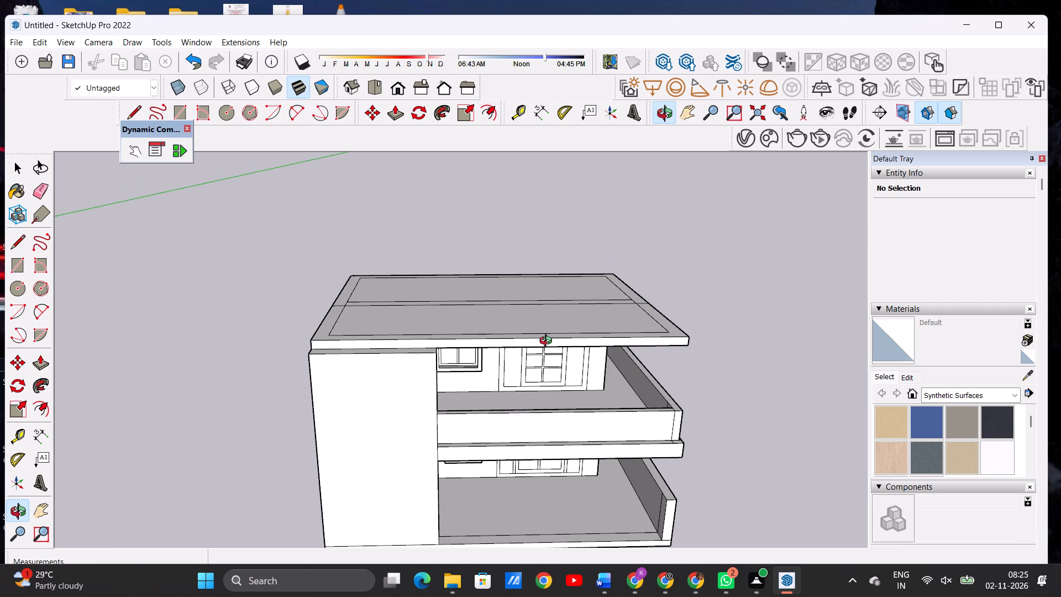
left_click_drag(553, 315, 547, 420)
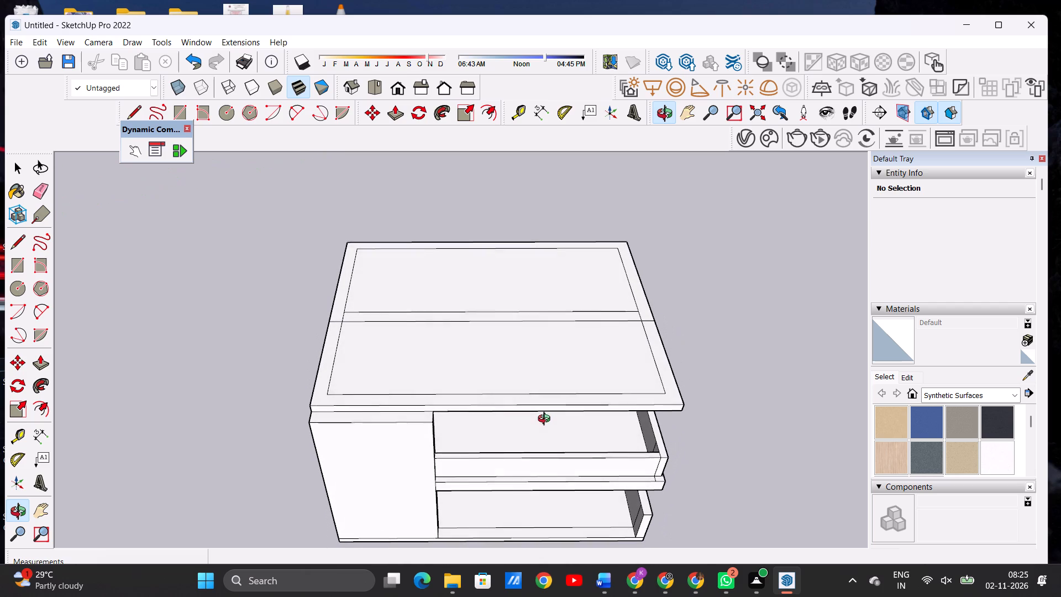
left_click_drag(547, 420, 547, 421)
left_click_drag(553, 416, 558, 343)
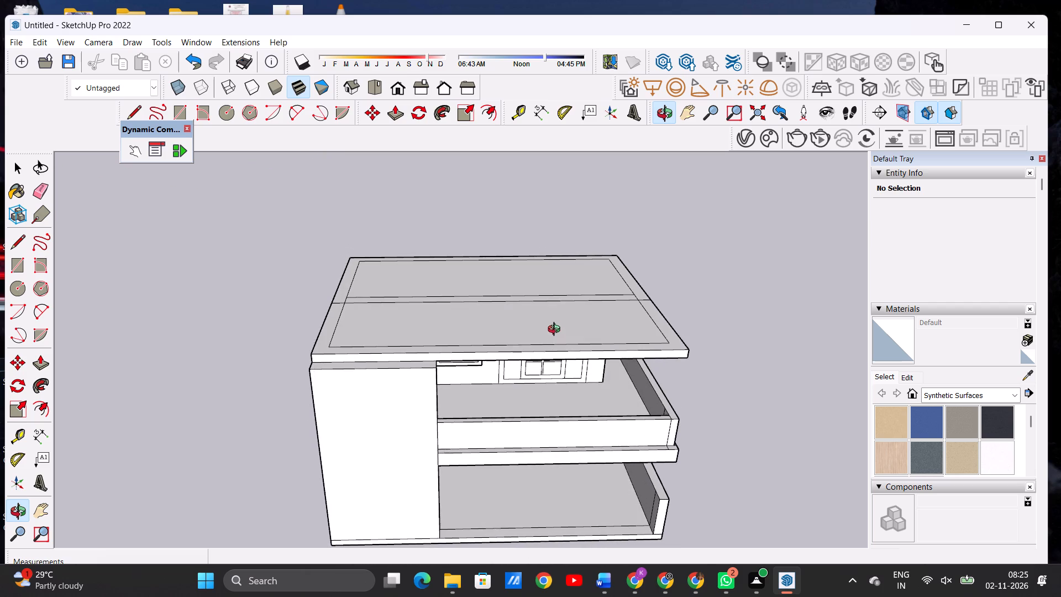
left_click_drag(556, 331, 556, 363)
Undo the two crossing lines and the inset outline on the roof slab's top face.
key("ctrl+z")
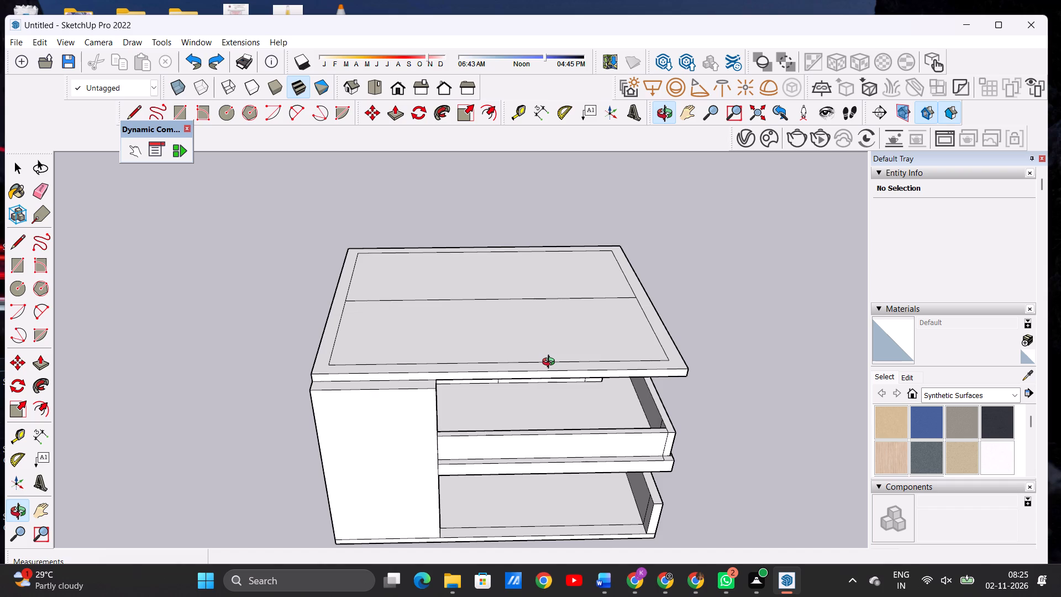
key("ctrl+z")
key("ctrl+z")
Push/Pull the roof slab's top face upward by about 8 3/8".
key("p")
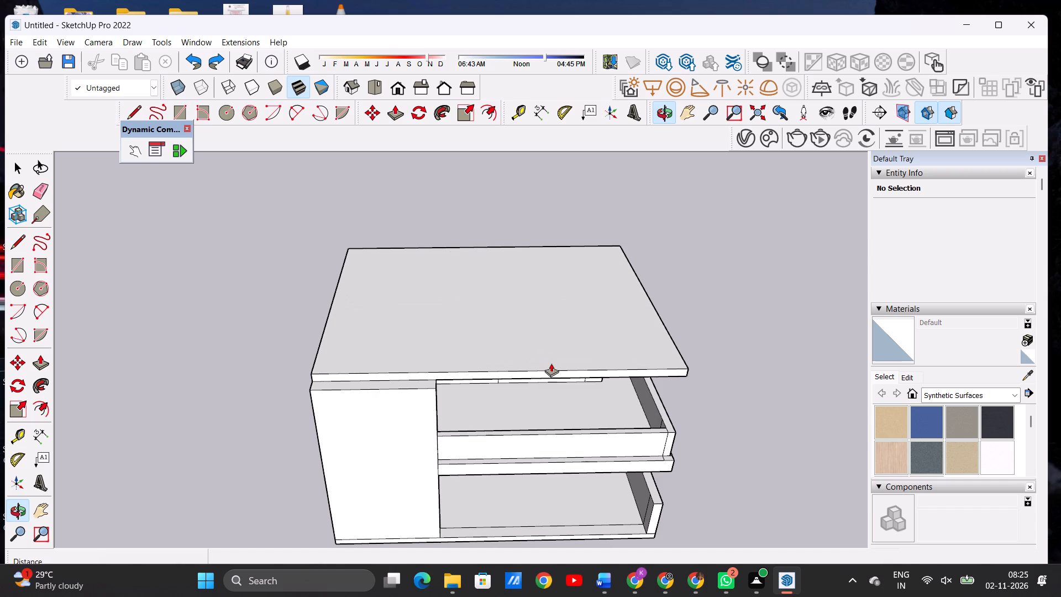
scroll(554, 358, "up", 5)
left_click(556, 355)
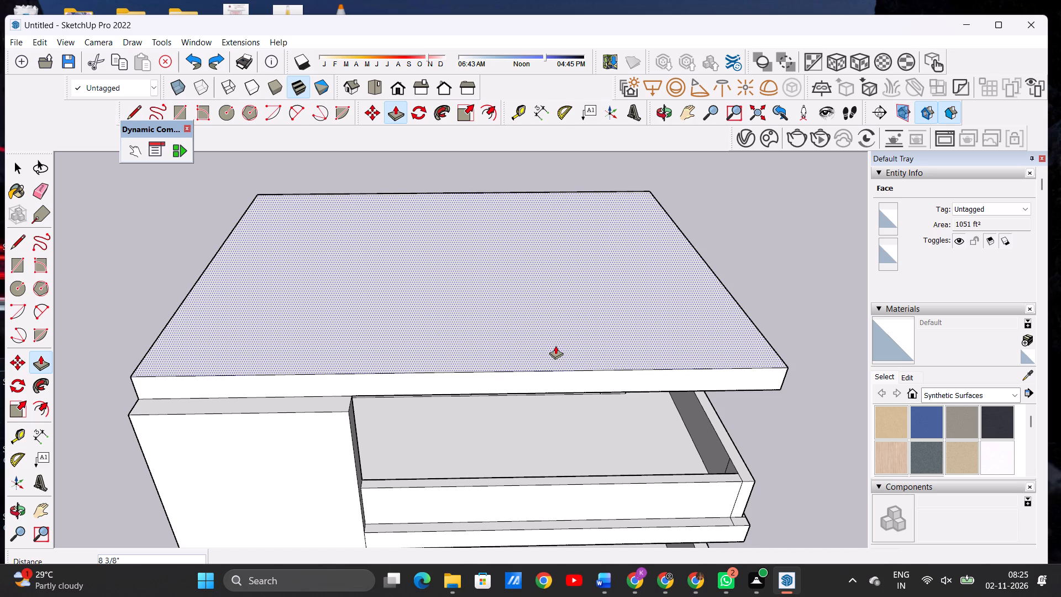
left_click(555, 345)
key("space")
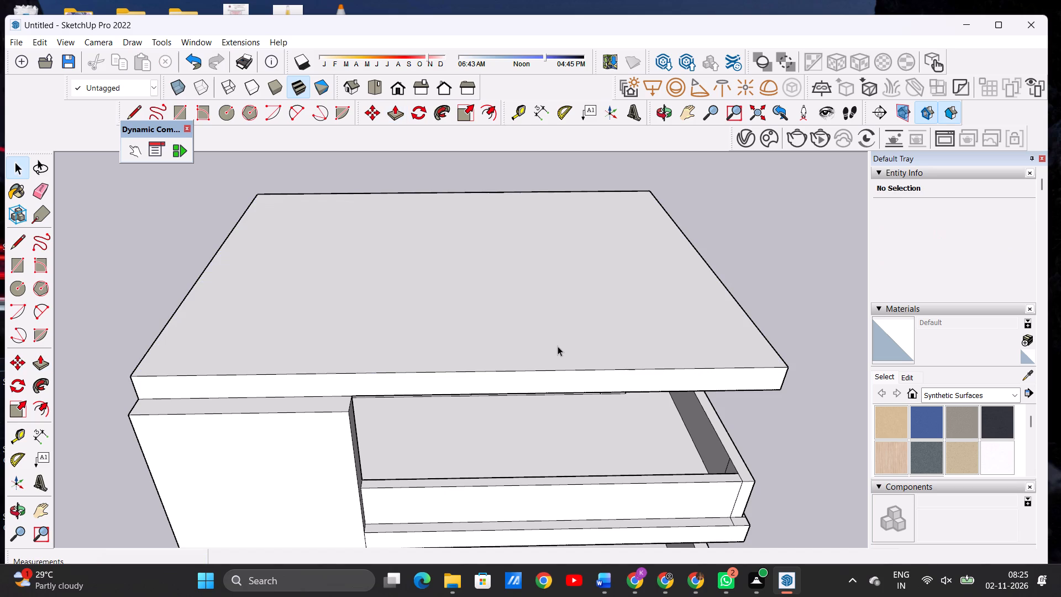
Offset the outline of the roof slab's top face inward by about 1' 7 1/2".
key("o")
left_click_drag(549, 346, 544, 418)
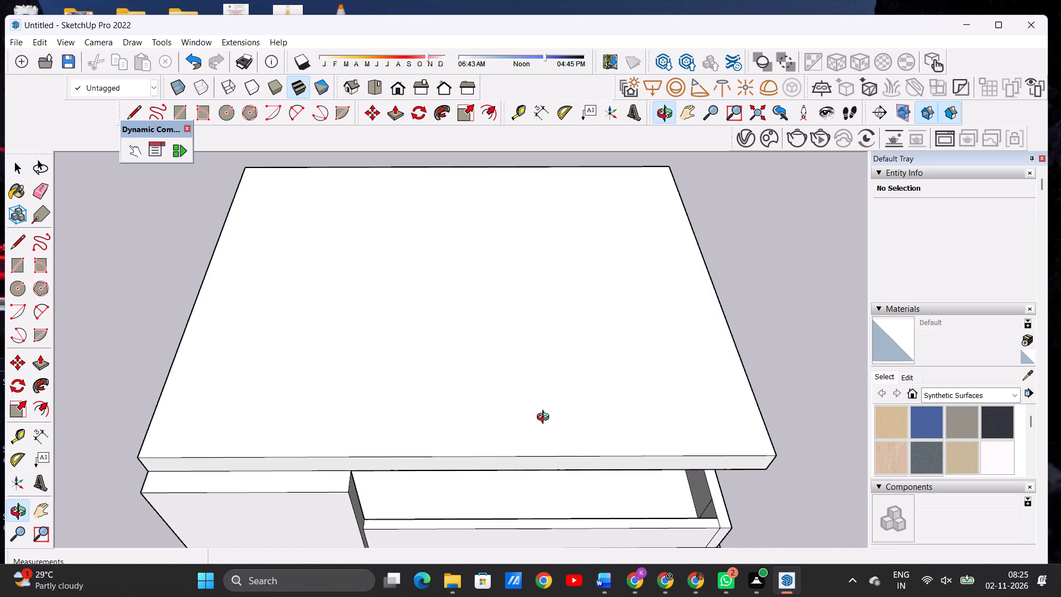
scroll(559, 407, "down", 8)
left_click_drag(547, 376, 553, 490)
scroll(449, 378, "down", 7)
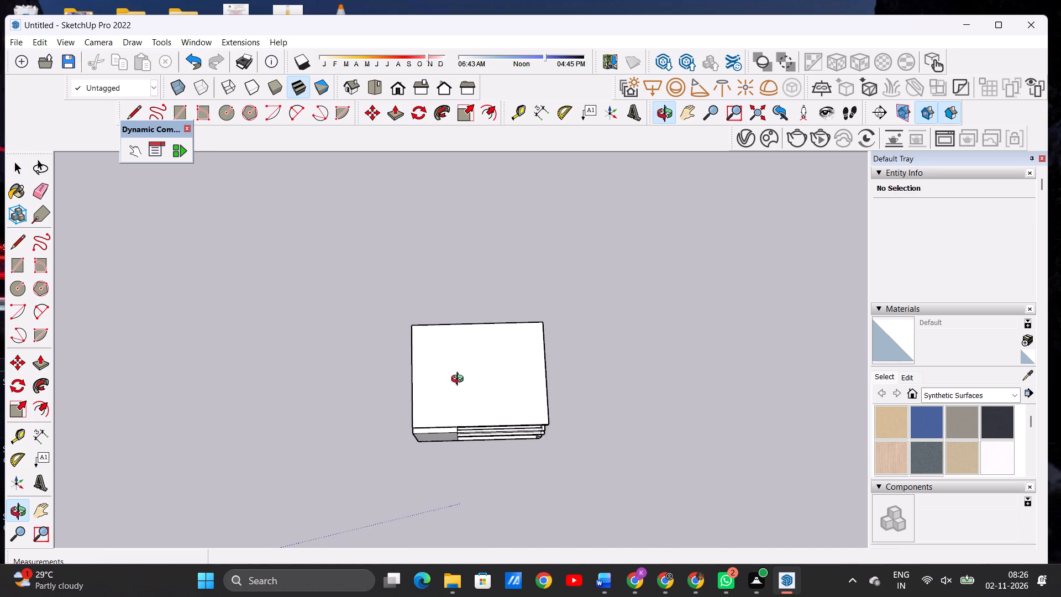
scroll(476, 380, "up", 6)
type("OF")
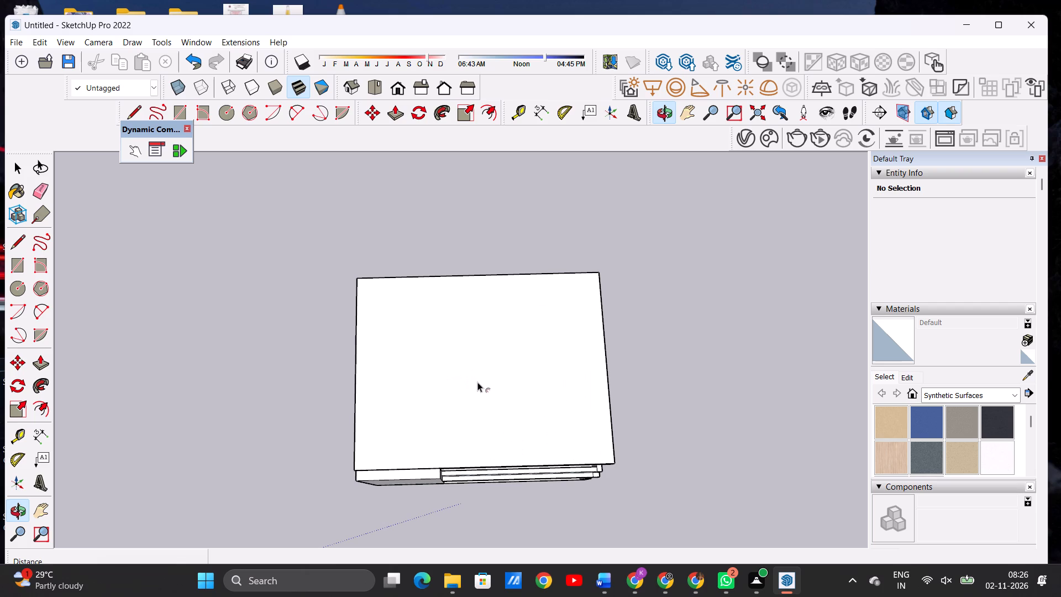
left_click(405, 309)
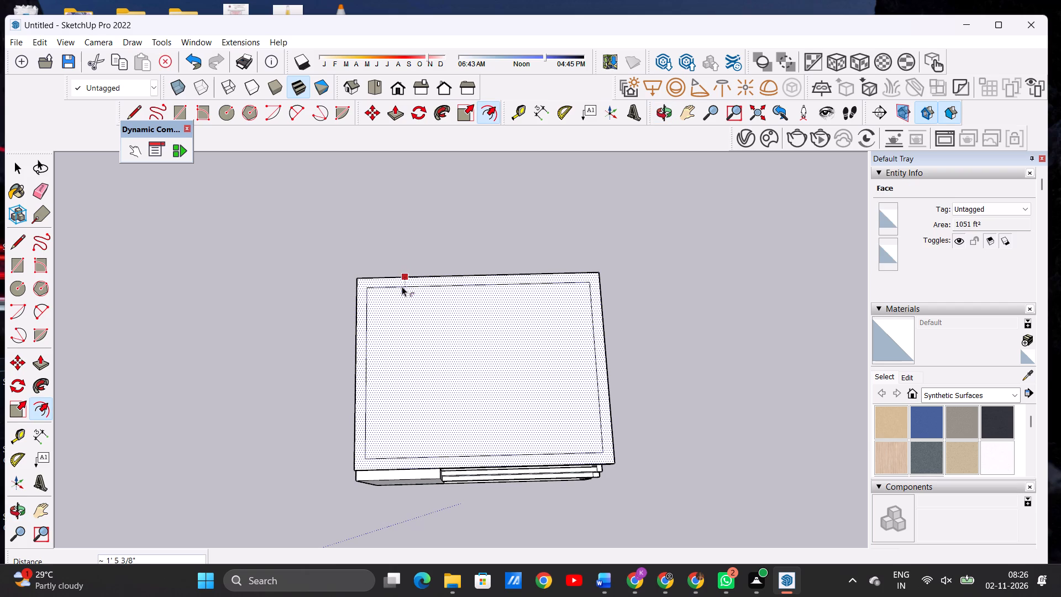
left_click(402, 287)
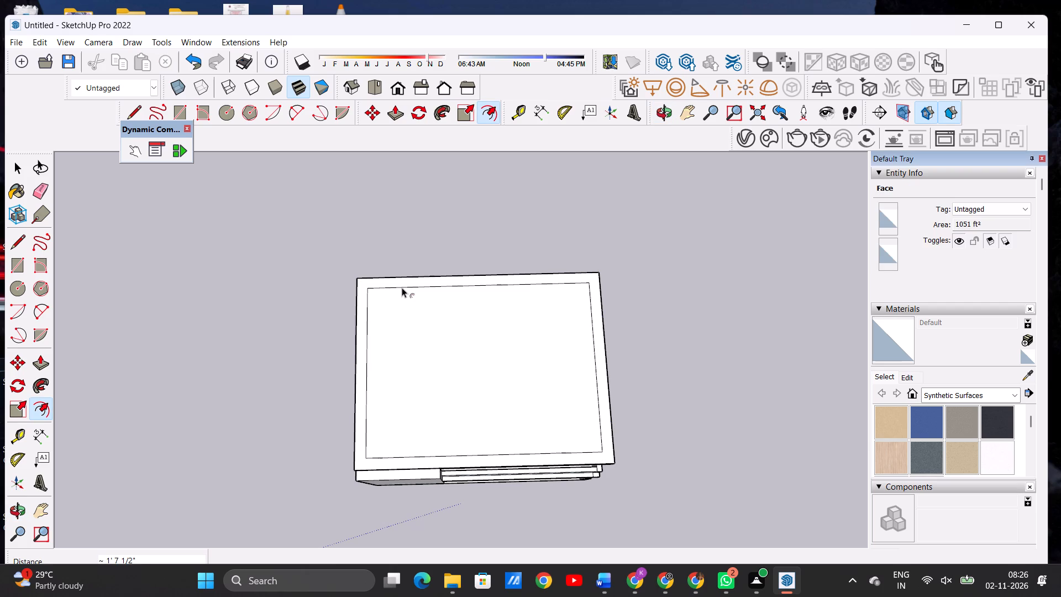
key("space")
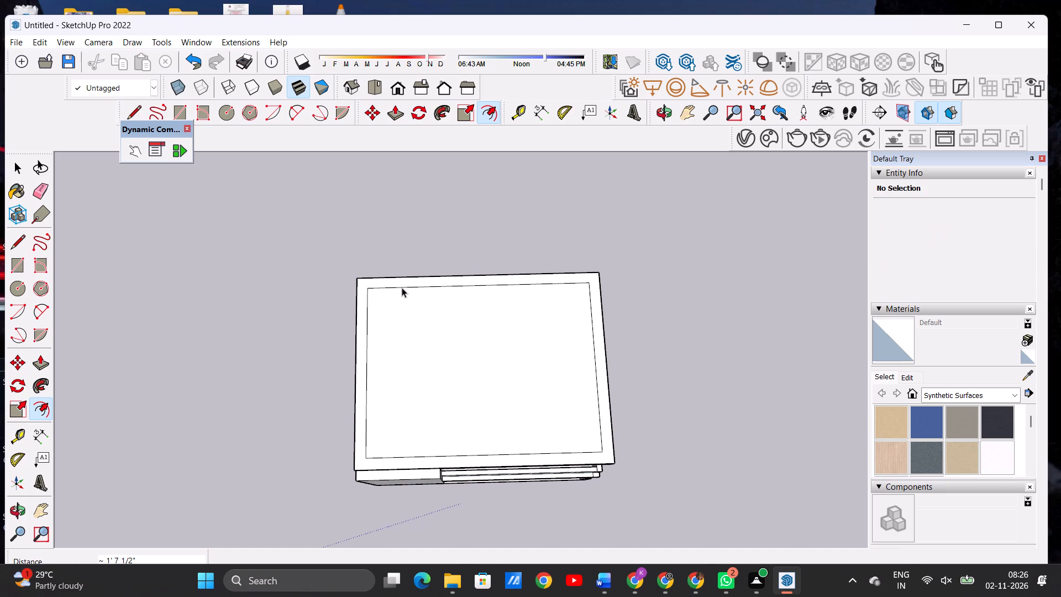
Examine the inset outline on the roof slab together with the front of the house from several angles.
left_click(664, 116)
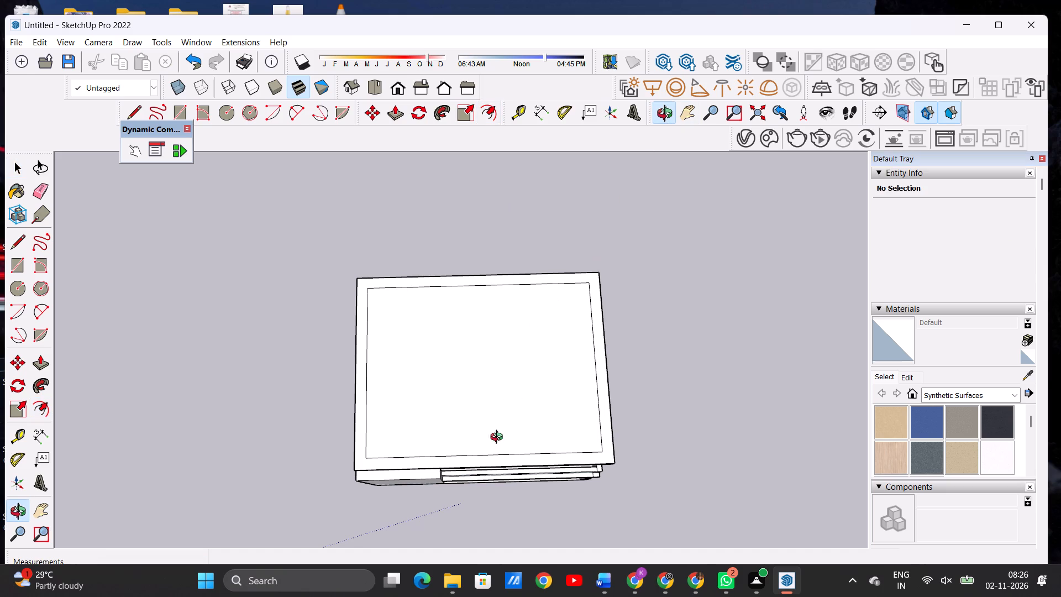
left_click_drag(463, 415, 430, 291)
scroll(665, 375, "down", 5)
scroll(670, 378, "up", 1)
scroll(670, 378, "down", 1)
scroll(490, 383, "up", 2)
scroll(489, 384, "down", 1)
scroll(489, 384, "up", 4)
left_click_drag(495, 375, 522, 369)
left_click_drag(519, 354, 507, 380)
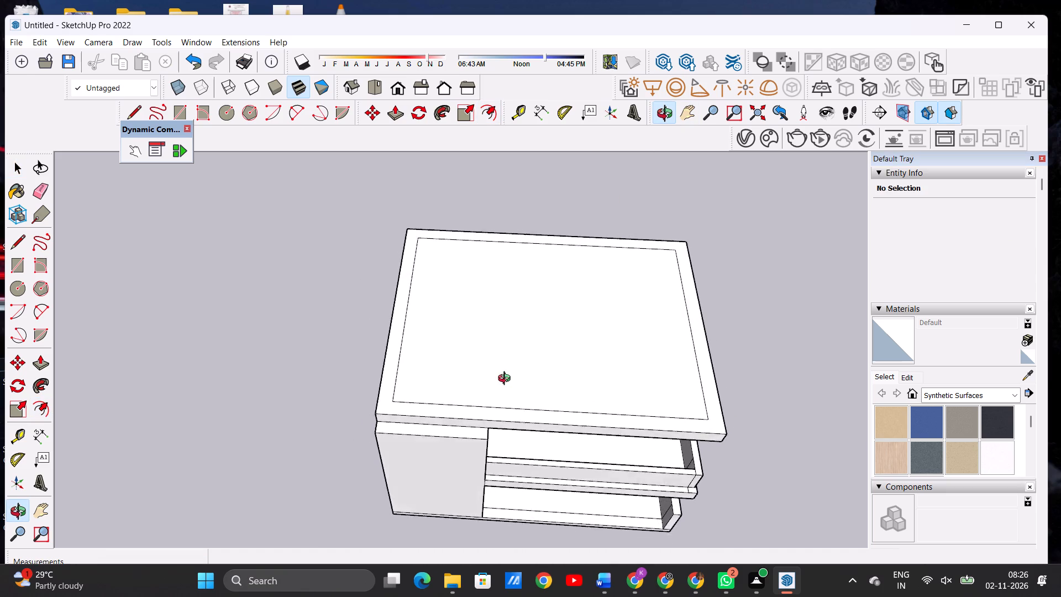
left_click_drag(507, 380, 521, 366)
scroll(464, 370, "down", 5)
scroll(619, 384, "up", 4)
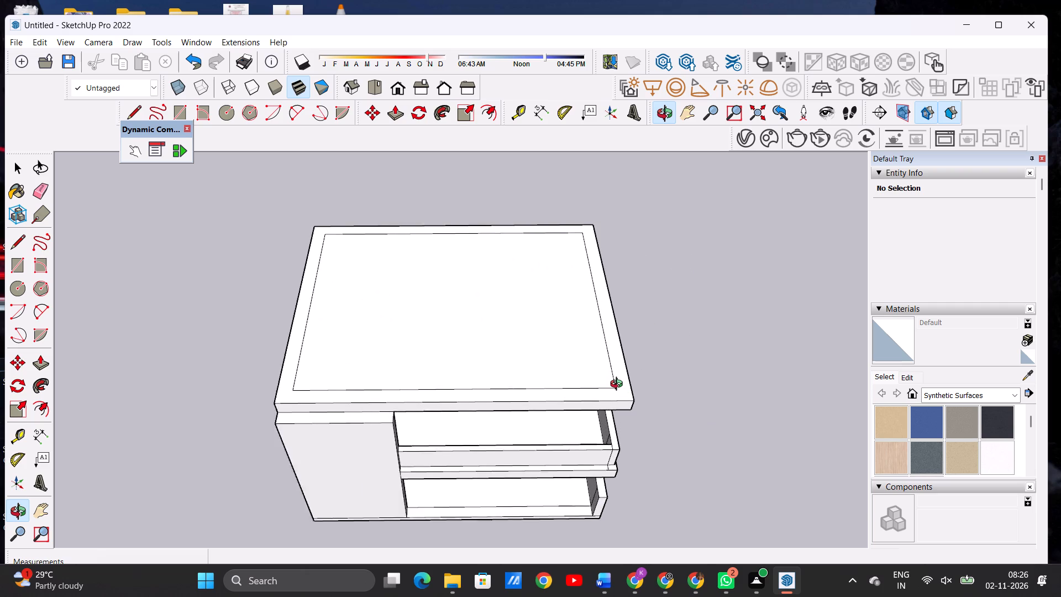
scroll(619, 385, "up", 2)
scroll(636, 381, "down", 7)
scroll(430, 416, "up", 3)
scroll(456, 419, "down", 1)
scroll(481, 417, "up", 1)
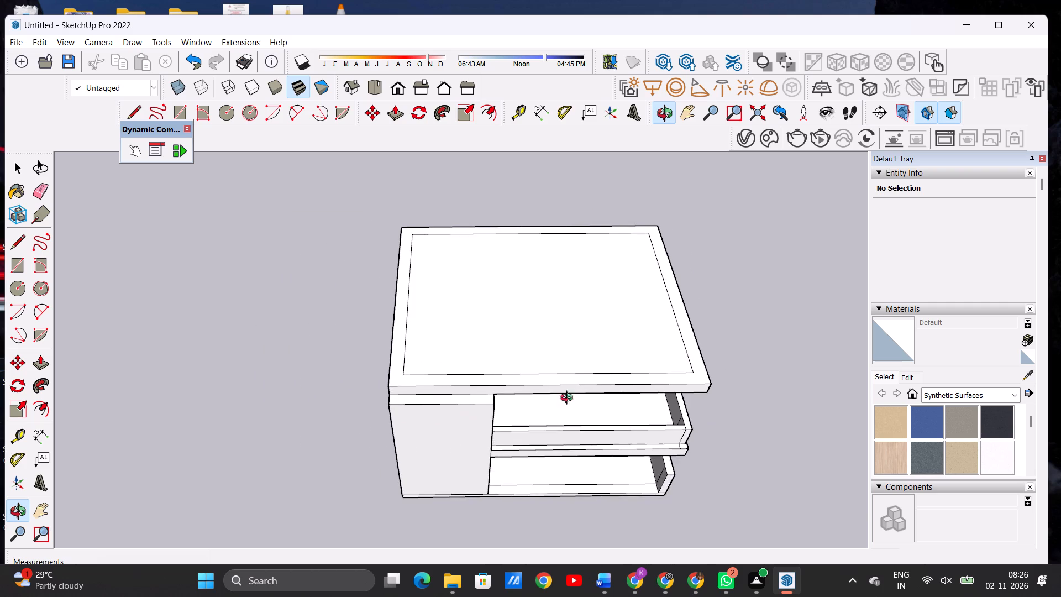
scroll(696, 357, "up", 4)
scroll(471, 384, "down", 3)
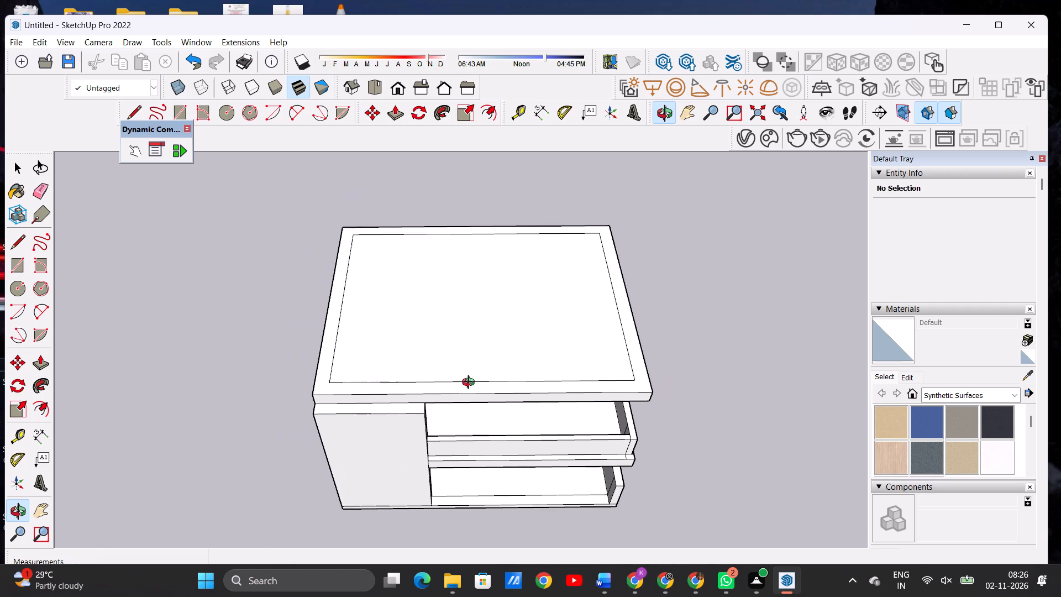
left_click_drag(411, 412, 413, 342)
left_click_drag(413, 338, 414, 432)
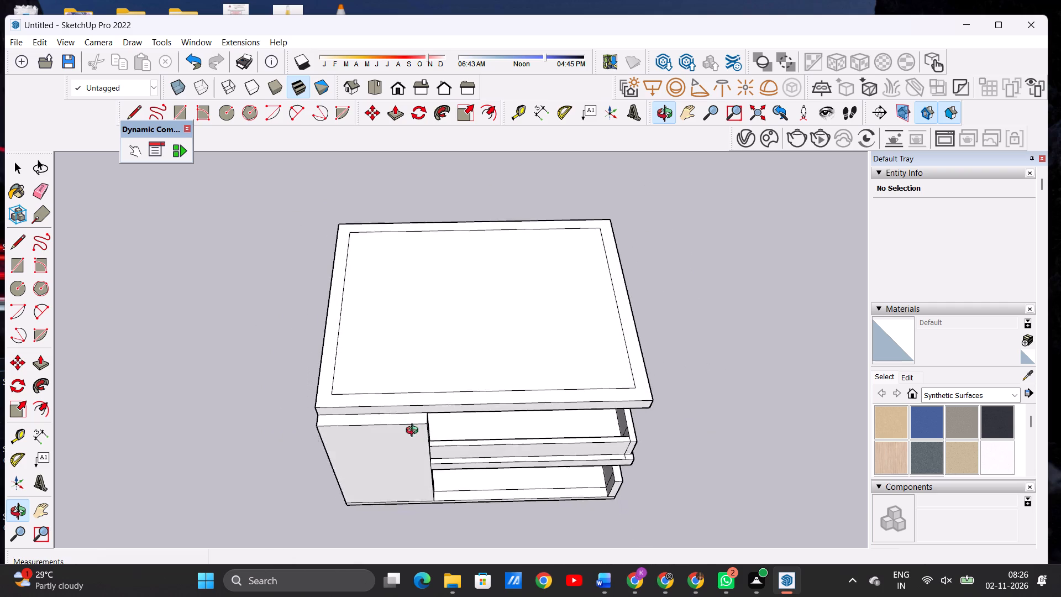
left_click_drag(414, 432, 412, 455)
scroll(466, 401, "down", 3)
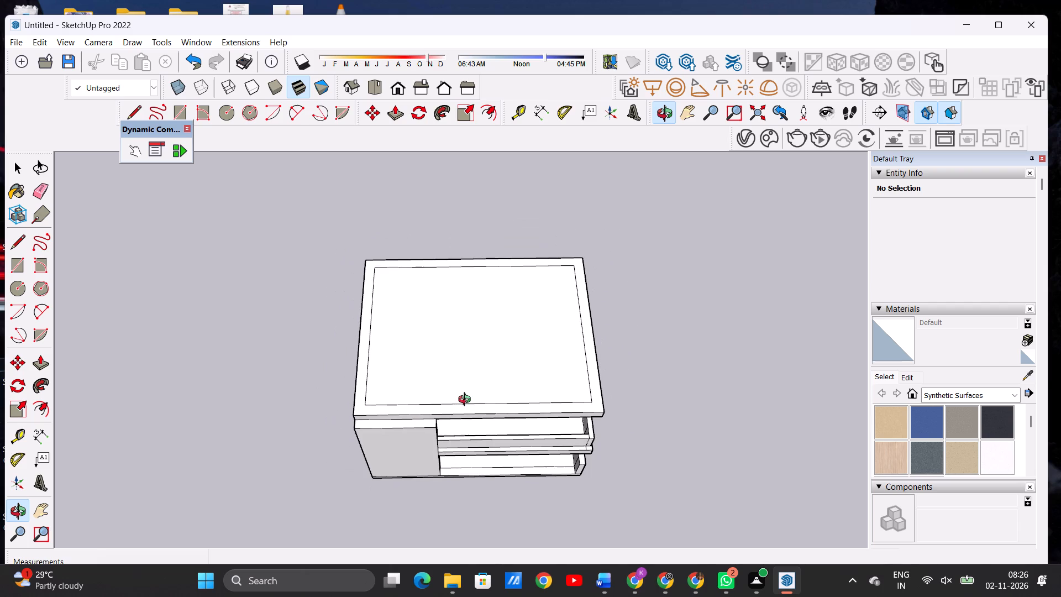
Draw a line about 33' 6" long across the roof slab between the two side edges of the inset outline.
key("space")
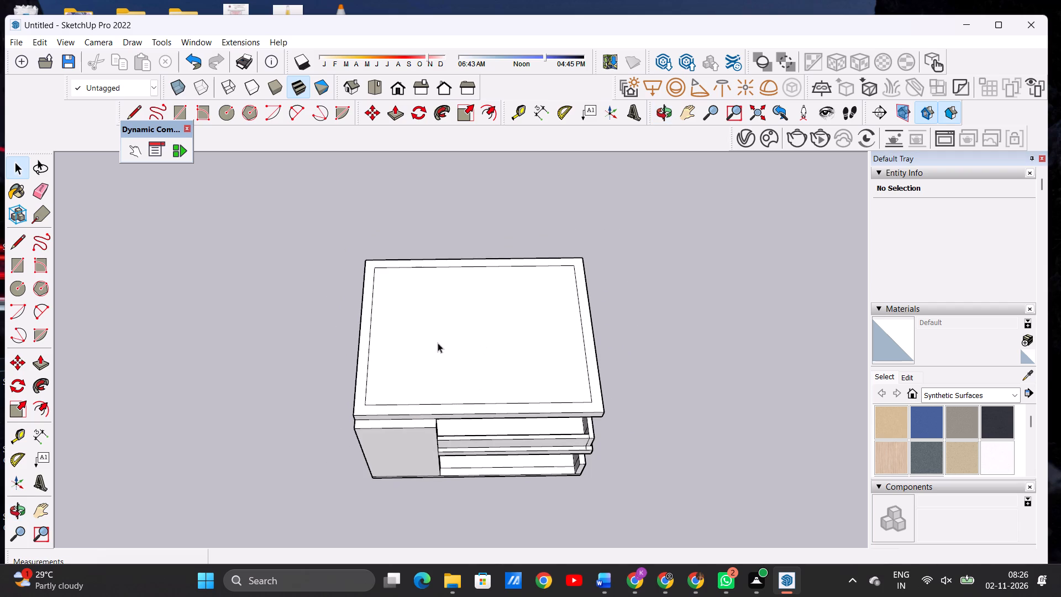
key("l")
scroll(468, 337, "up", 5)
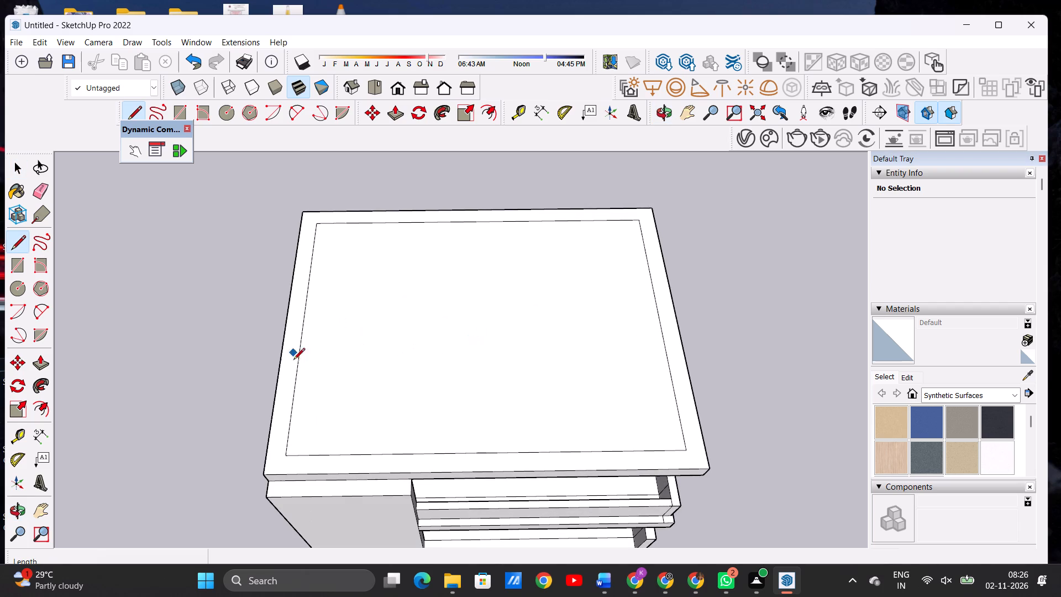
left_click(301, 328)
left_click(663, 320)
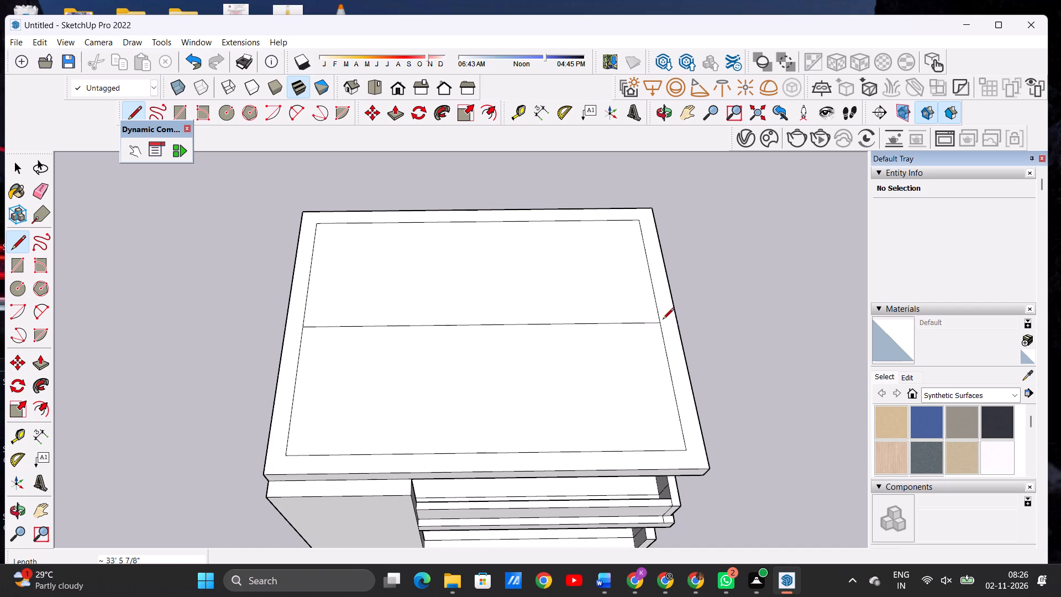
Draw a second line about 36' 9" long between the roof slab's outer side edges, just in front of the first line.
scroll(296, 336, "up", 6)
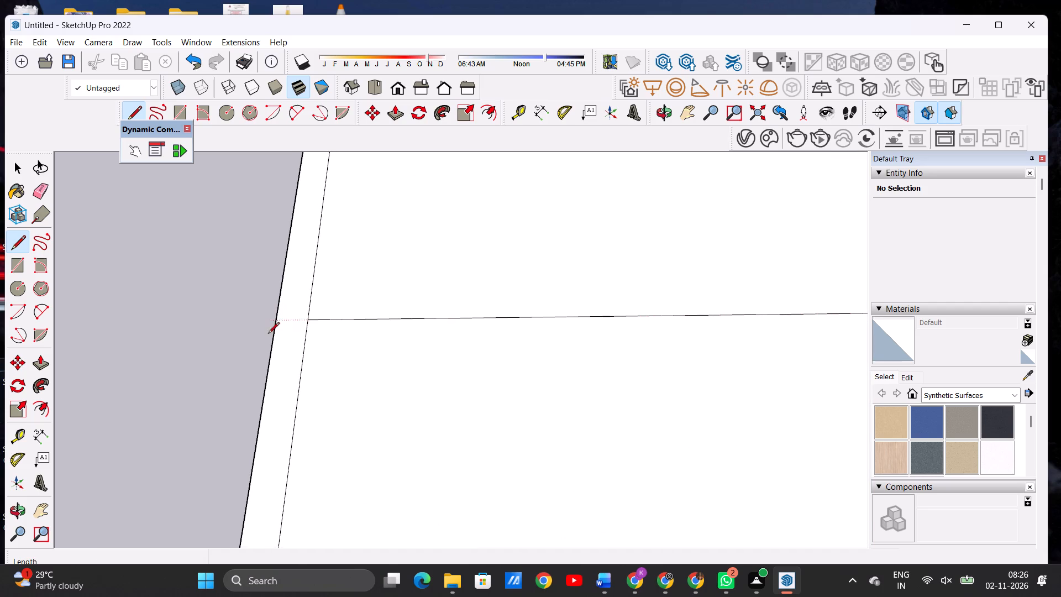
left_click(274, 339)
scroll(374, 344, "down", 8)
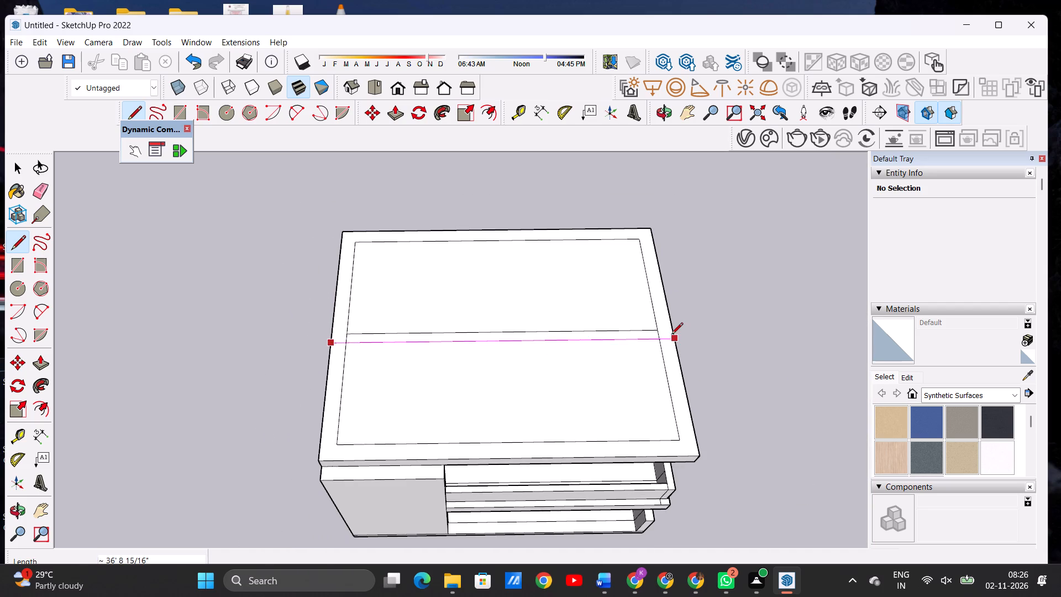
scroll(671, 335, "up", 15)
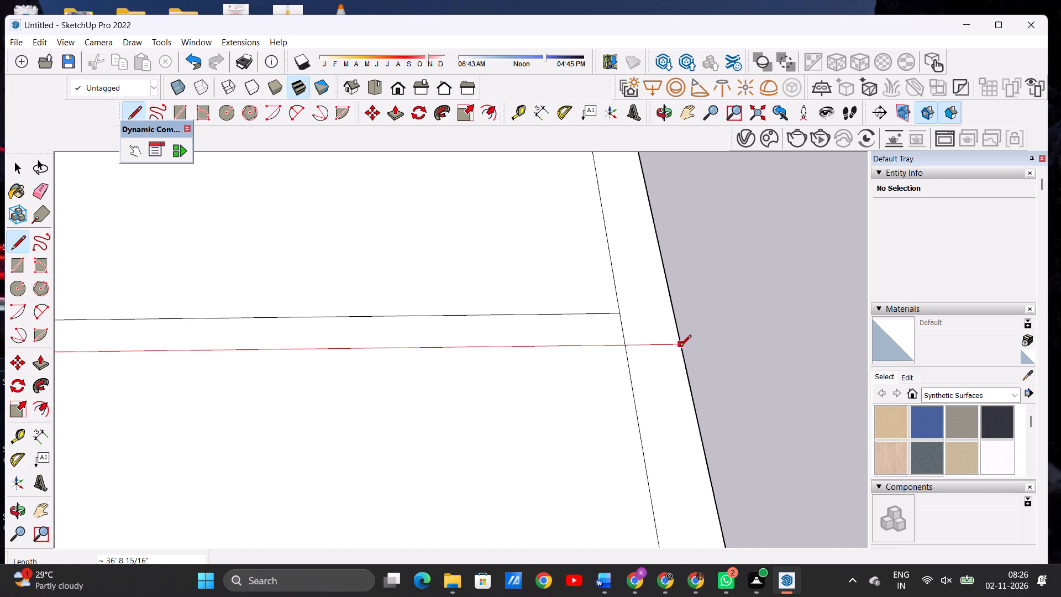
left_click(680, 347)
key("space")
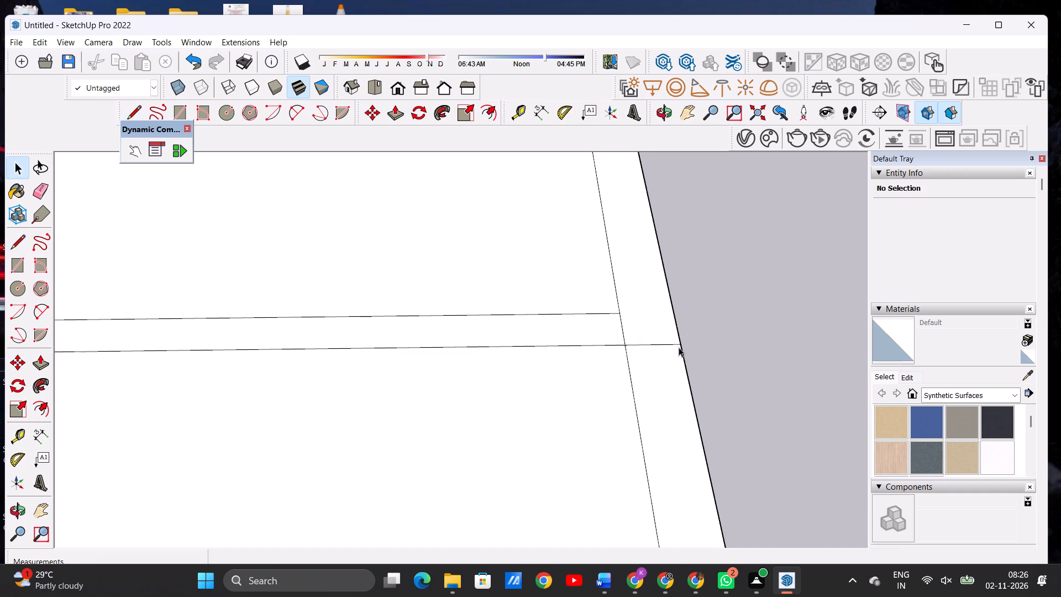
Erase the front crossing line's short segment between the inset outline and the roof slab's left outer edge.
scroll(674, 342, "down", 3)
scroll(674, 345, "up", 1)
scroll(674, 345, "down", 16)
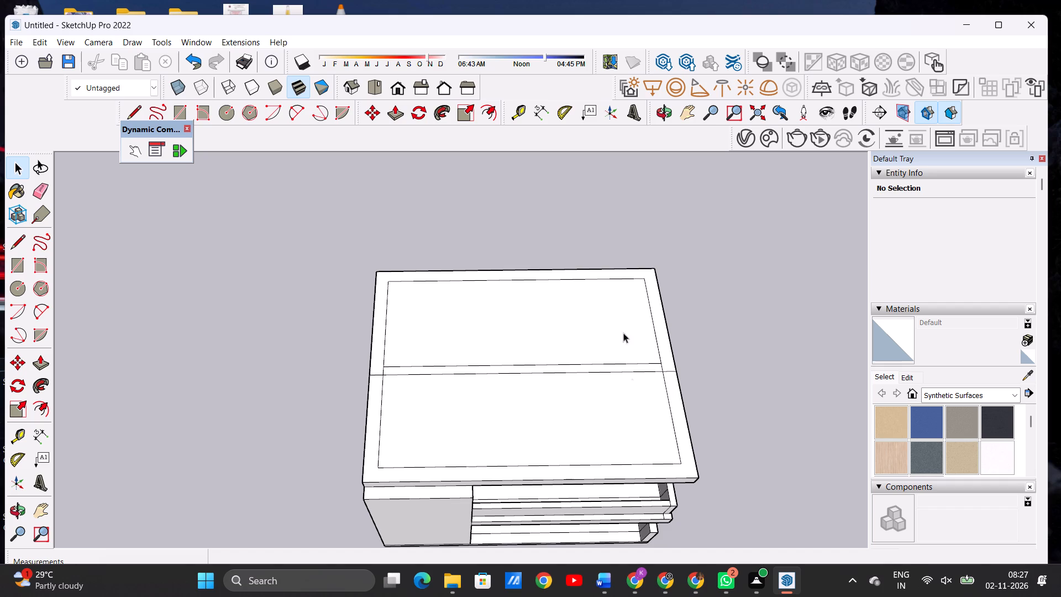
scroll(681, 368, "up", 4)
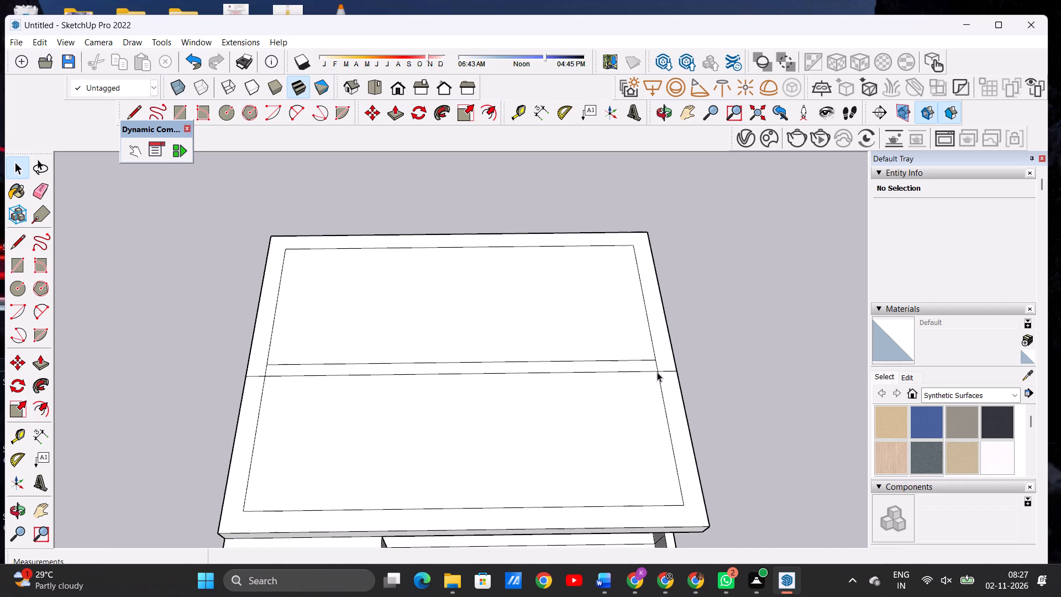
key("p")
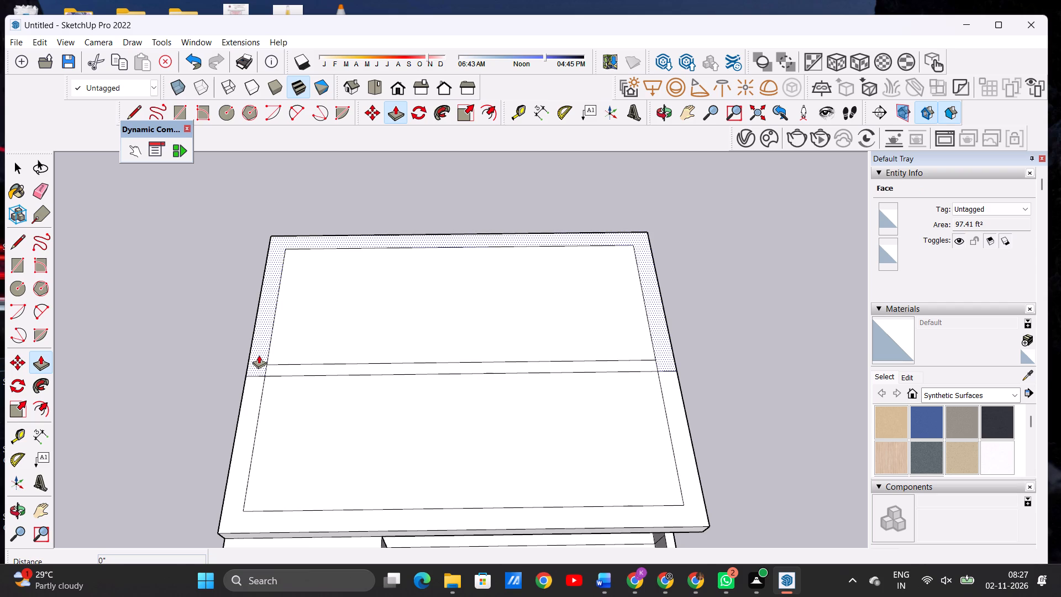
key("space")
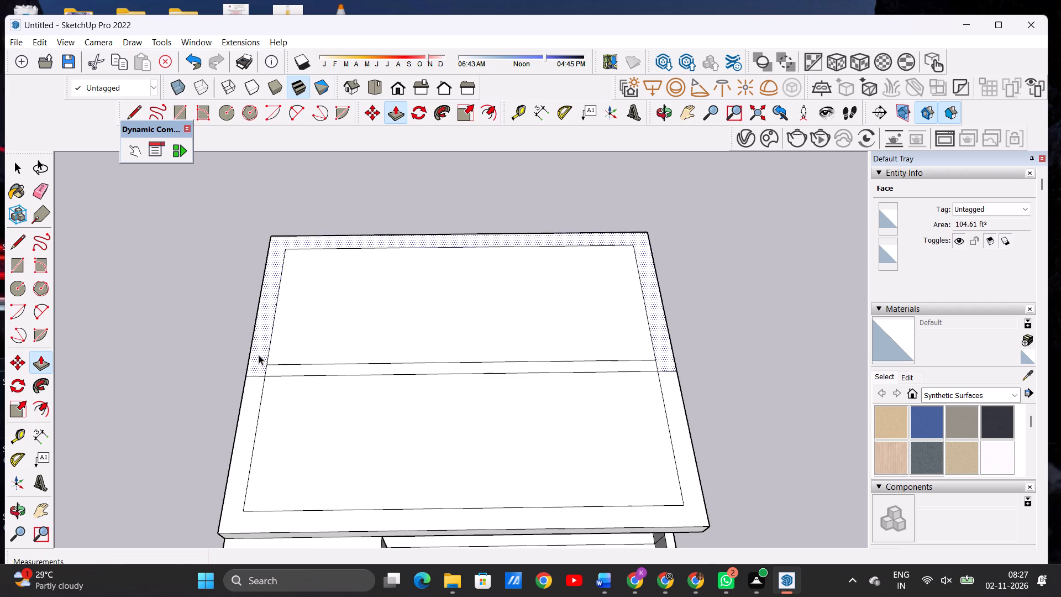
type("E")
scroll(291, 399, "up", 7)
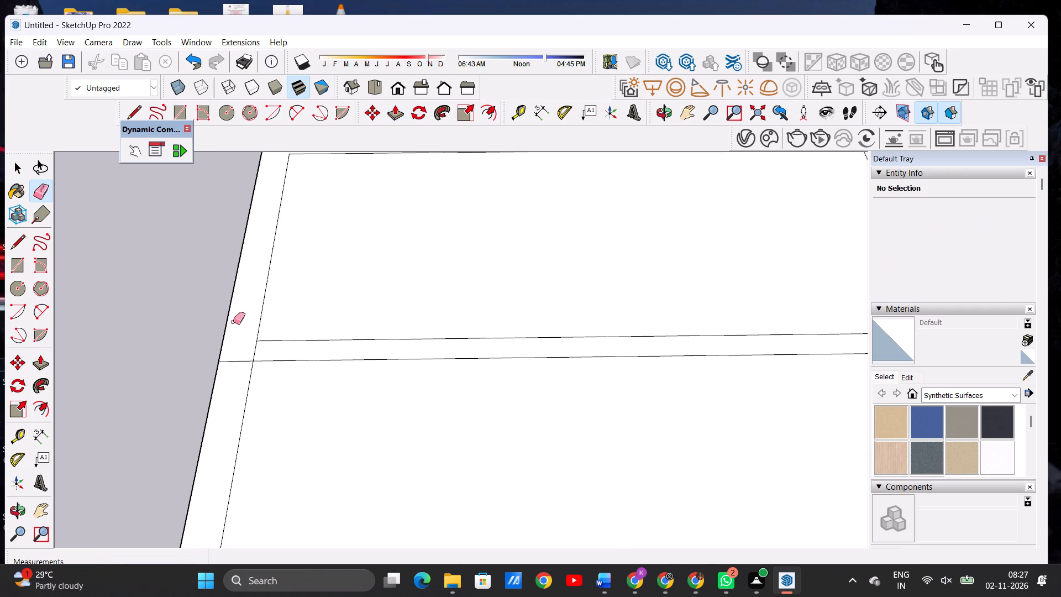
left_click_drag(244, 348, 243, 366)
scroll(409, 317, "down", 14)
scroll(391, 390, "up", 3)
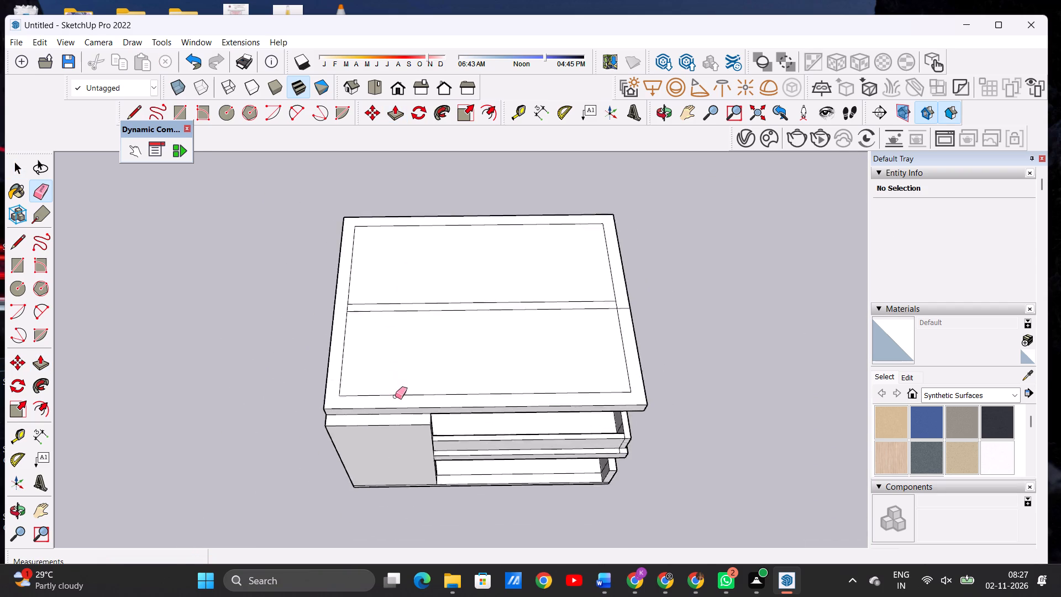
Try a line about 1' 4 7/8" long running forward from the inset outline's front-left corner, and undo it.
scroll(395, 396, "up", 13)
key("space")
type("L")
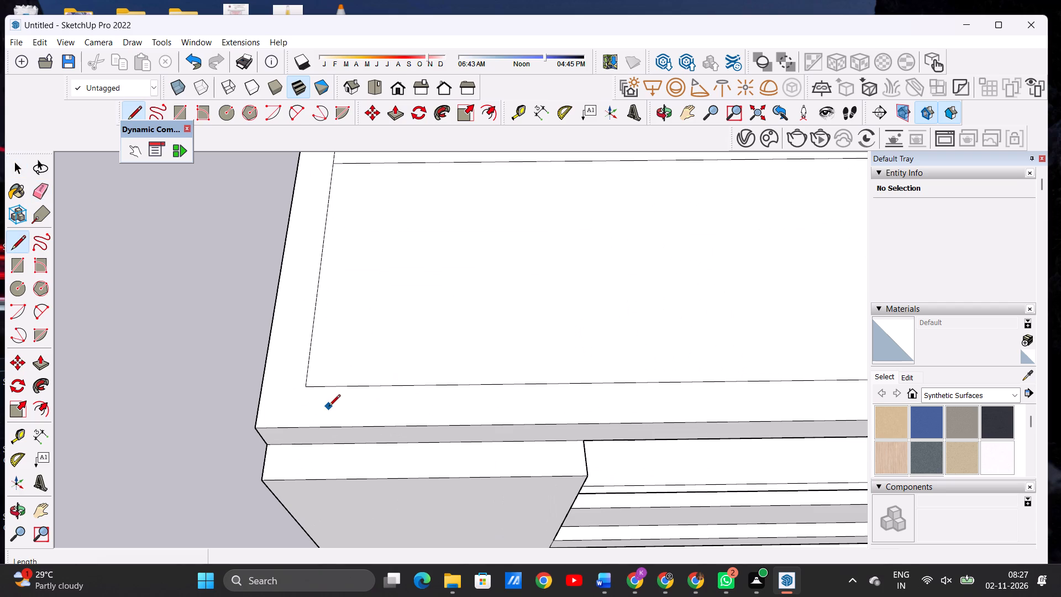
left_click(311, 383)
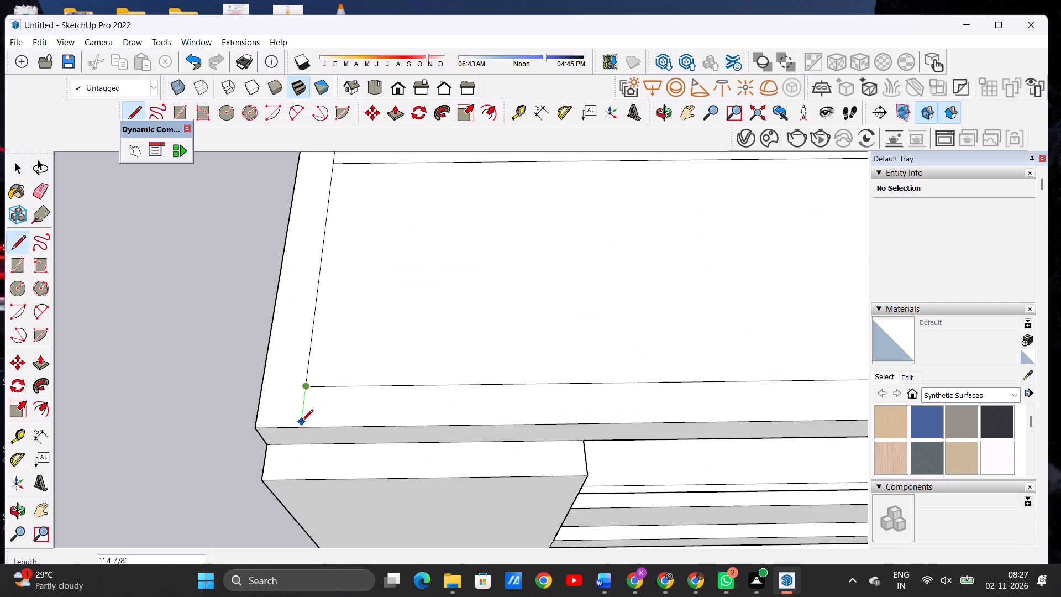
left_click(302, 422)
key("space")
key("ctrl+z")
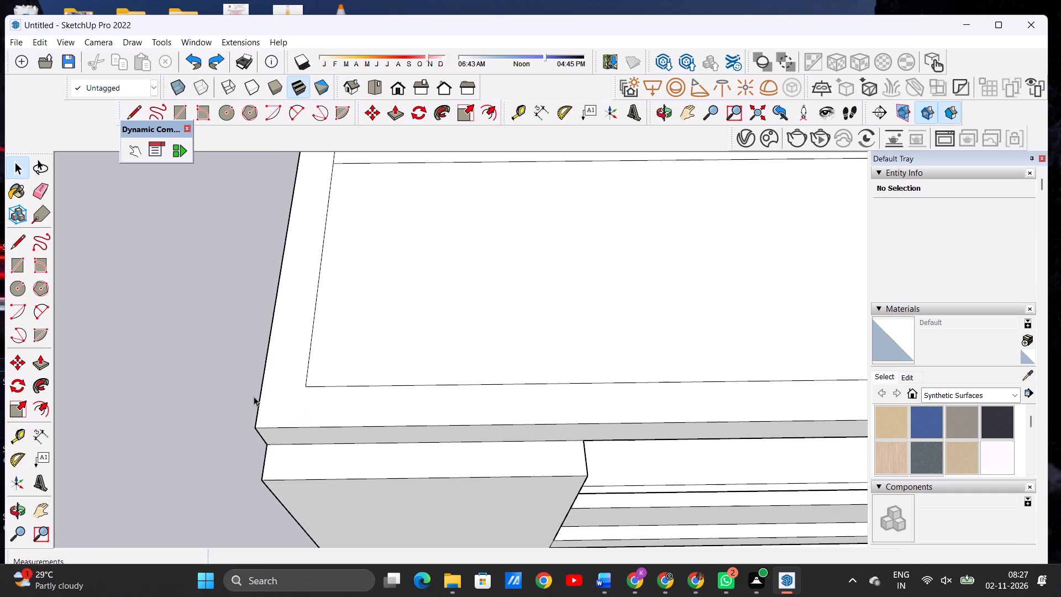
Draw a line about 1' 7 1/2" long from near the inset outline's front-left corner to the roof slab's left outer edge.
key("l")
scroll(341, 428, "up", 2)
scroll(330, 423, "down", 1)
scroll(311, 364, "up", 1)
scroll(311, 364, "down", 1)
scroll(311, 364, "up", 3)
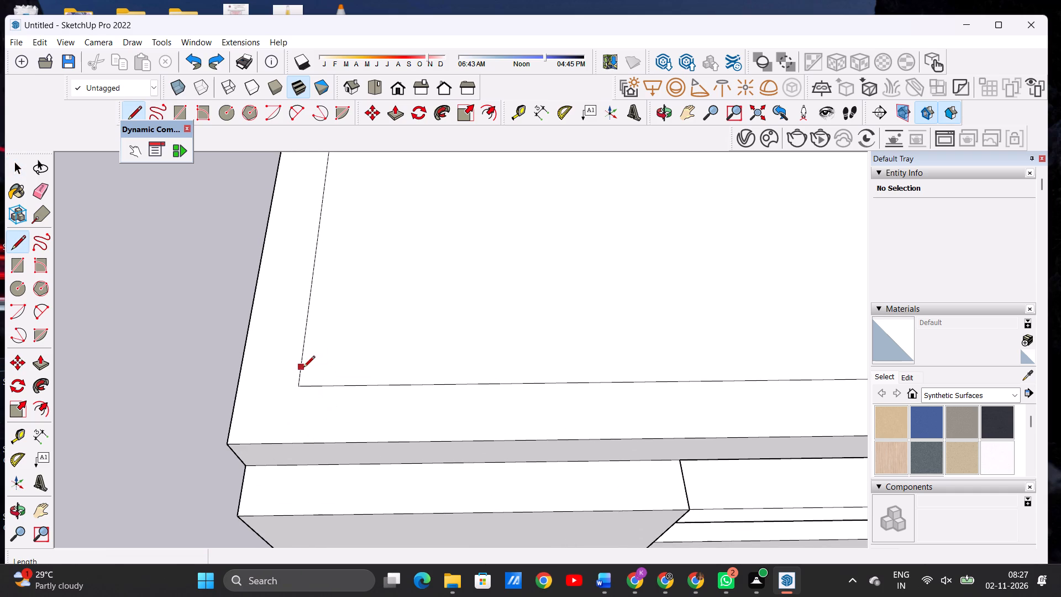
left_click(308, 382)
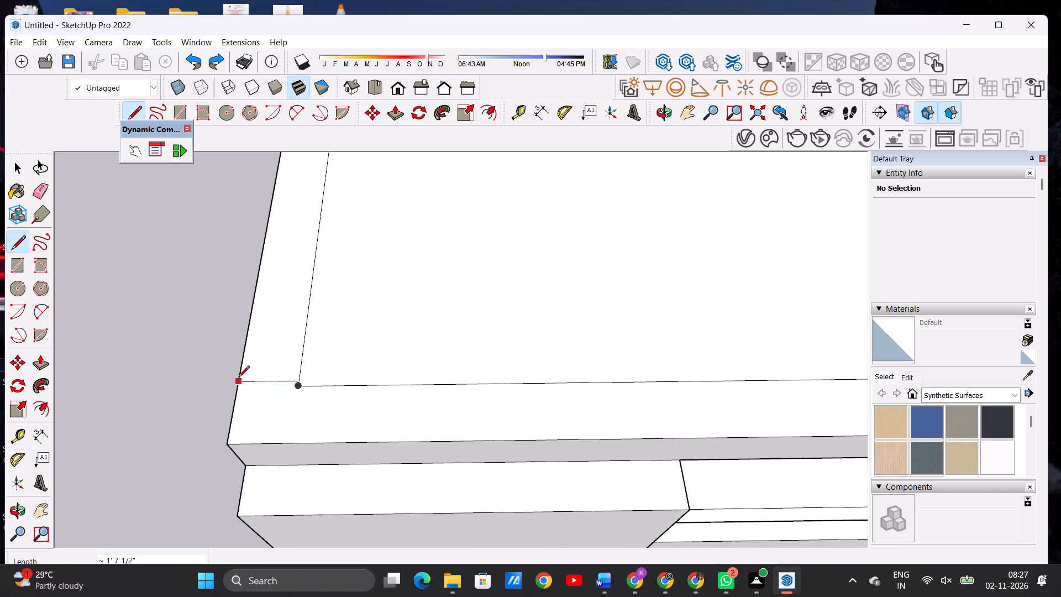
left_click(238, 378)
key("space")
scroll(589, 459, "down", 4)
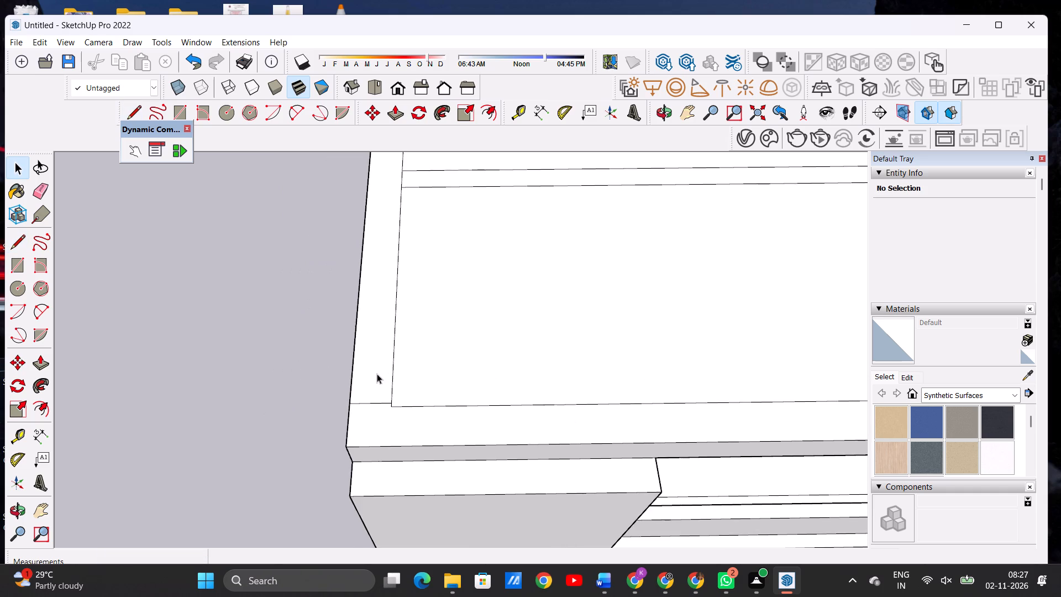
Undo the last short line and redraw it about 1' 7 1/2" long from the inset outline's exact front-left corner to the slab's left outer edge.
scroll(388, 395, "up", 1)
scroll(388, 395, "down", 1)
scroll(388, 395, "up", 14)
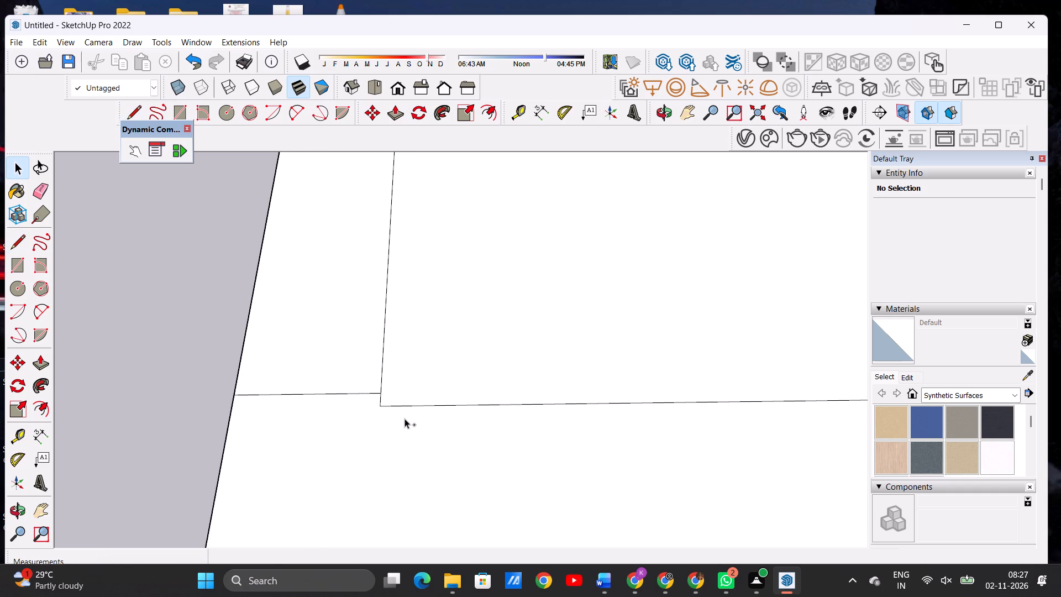
key("ctrl+z")
key("l")
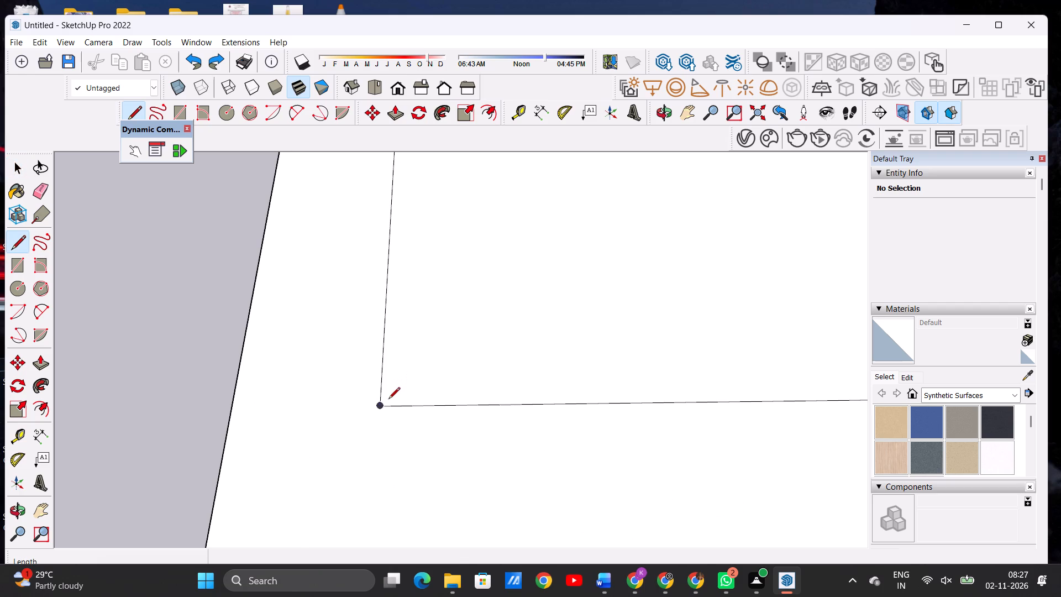
left_click(384, 404)
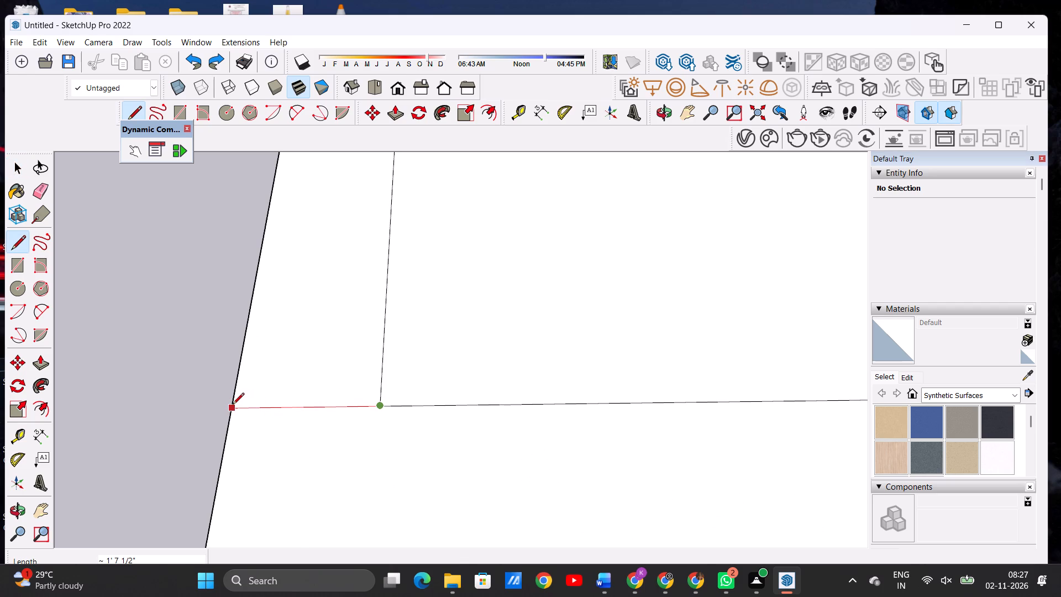
left_click(233, 405)
key("space")
scroll(322, 417, "down", 2)
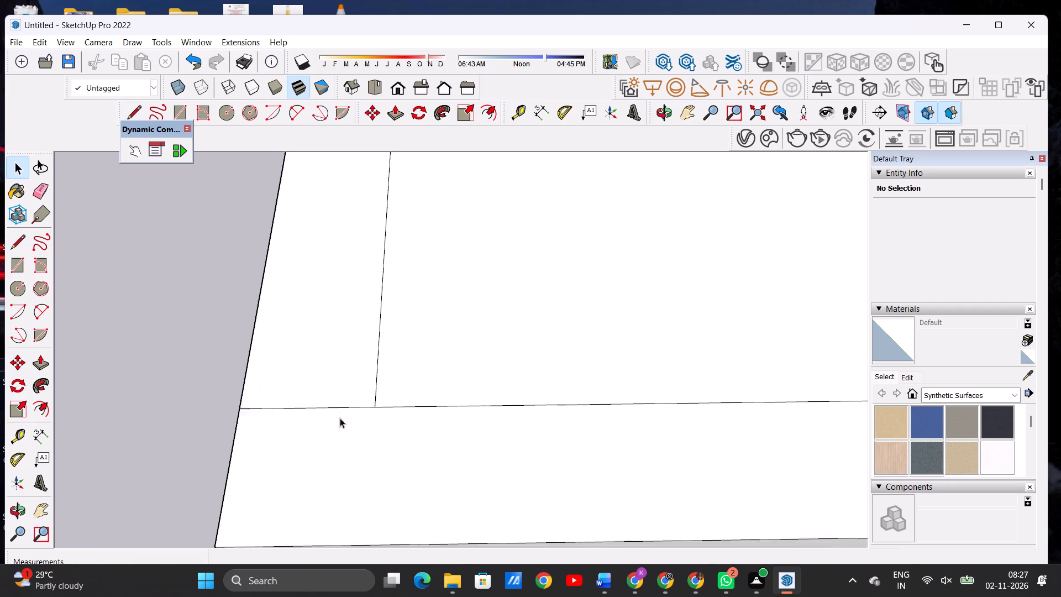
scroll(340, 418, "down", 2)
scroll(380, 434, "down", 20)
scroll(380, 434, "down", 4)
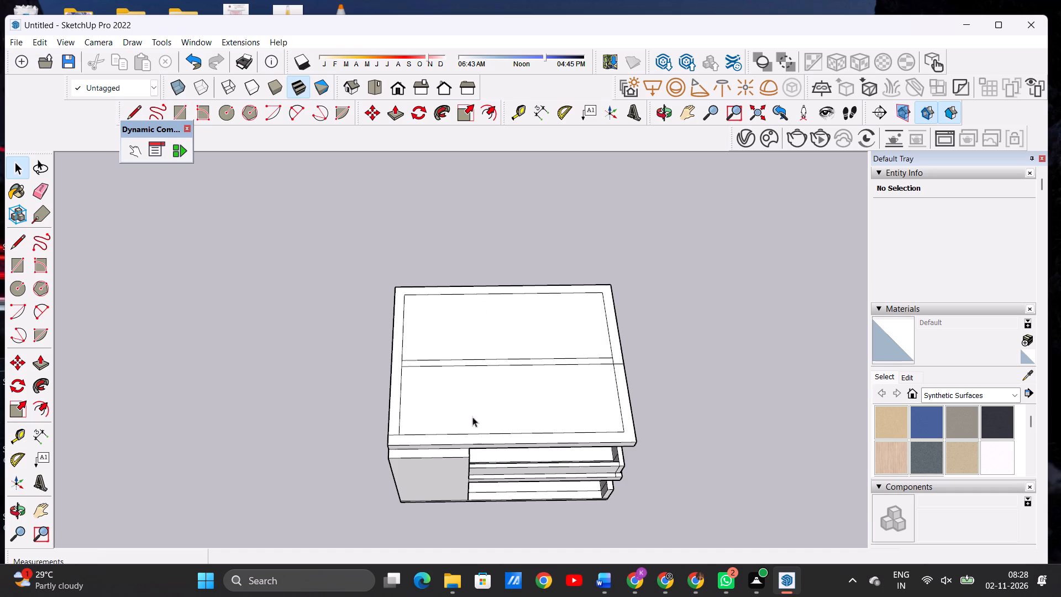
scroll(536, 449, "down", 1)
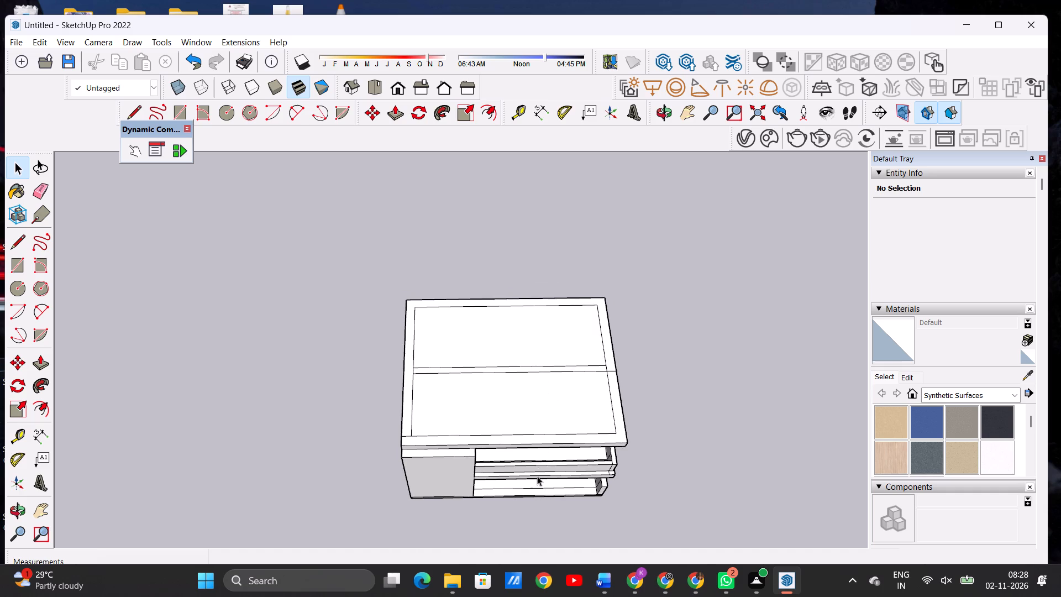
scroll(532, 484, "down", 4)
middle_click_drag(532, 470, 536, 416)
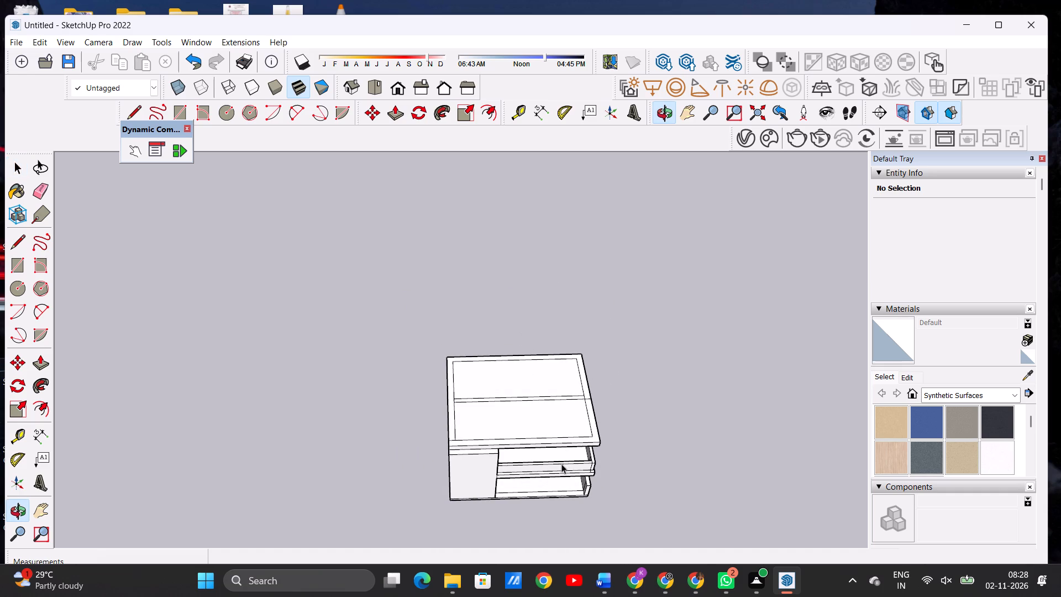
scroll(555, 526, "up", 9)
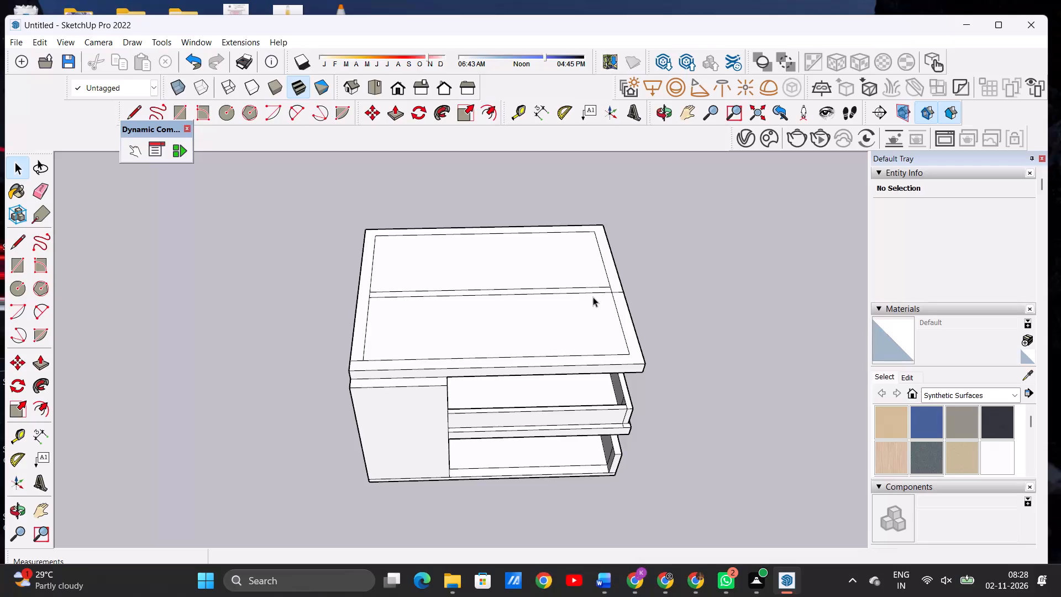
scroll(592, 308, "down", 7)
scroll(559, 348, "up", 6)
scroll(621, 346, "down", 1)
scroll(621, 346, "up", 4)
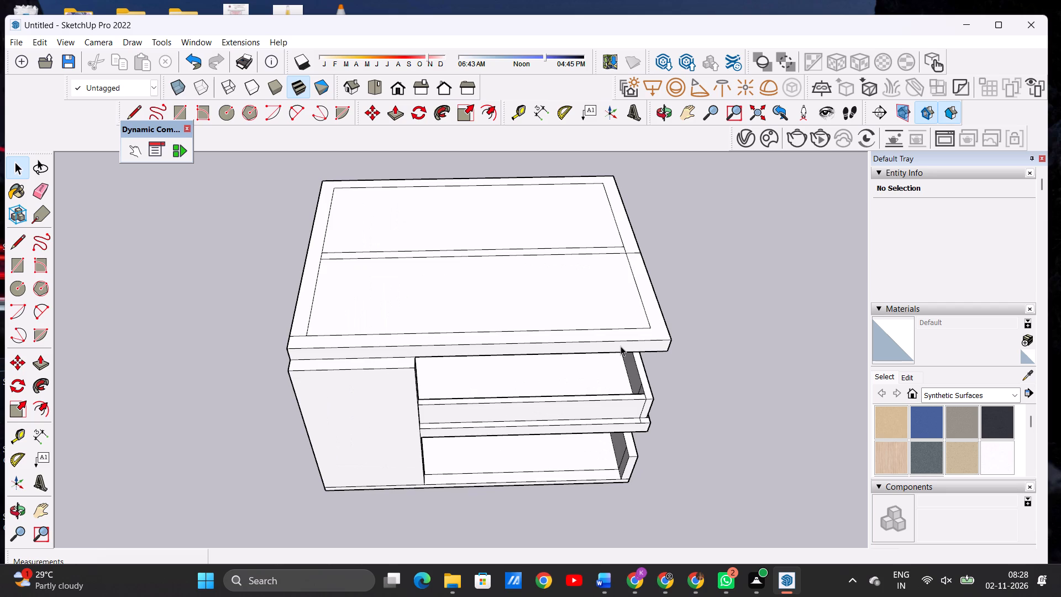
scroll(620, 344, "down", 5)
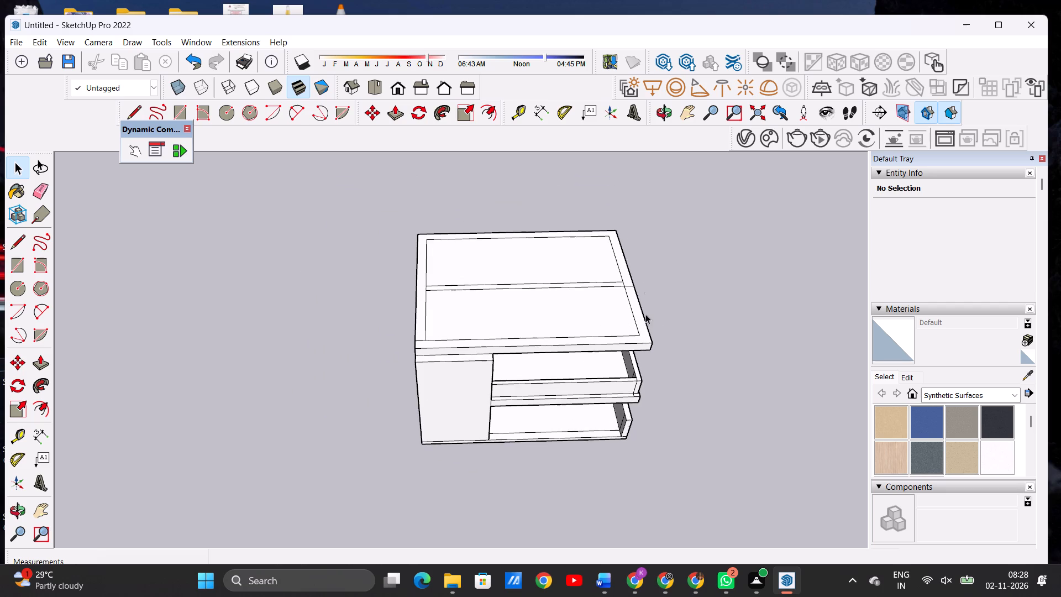
Draw a line about 12' 8 1/8" long from near the back crossing line's right end to the inset outline's rear edge.
left_click(660, 116)
left_click_drag(611, 240, 543, 341)
scroll(586, 360, "up", 5)
scroll(634, 349, "down", 1)
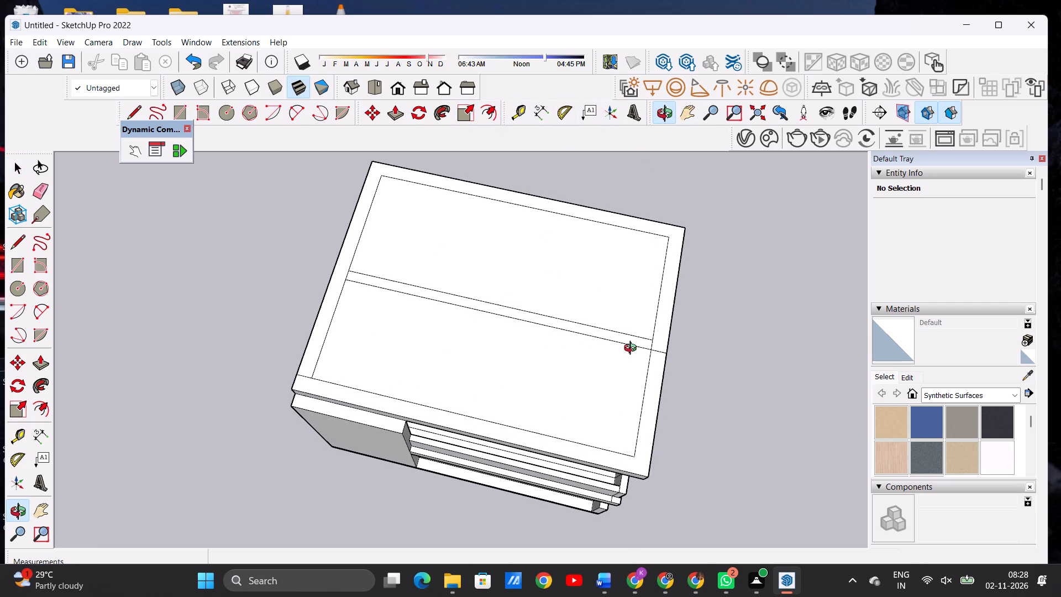
left_click_drag(584, 348, 617, 347)
scroll(619, 281, "up", 6)
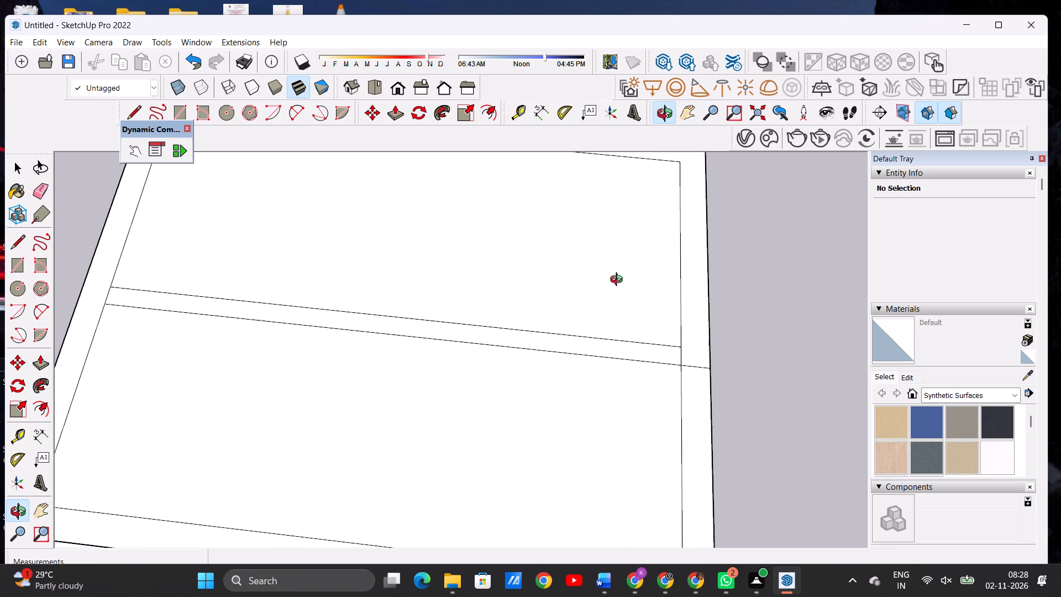
scroll(628, 271, "down", 5)
key("l")
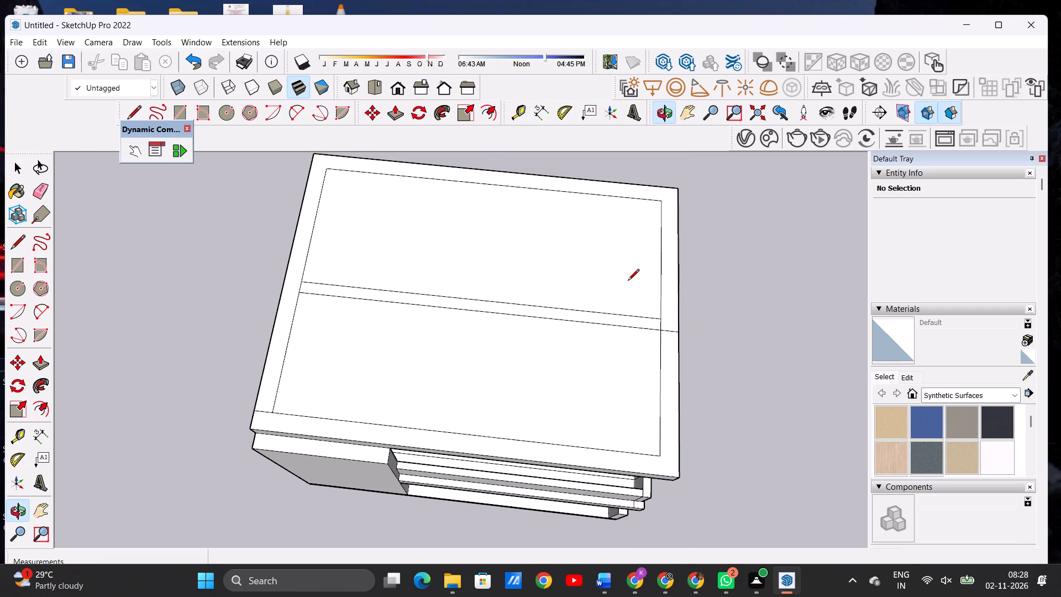
scroll(642, 281, "up", 5)
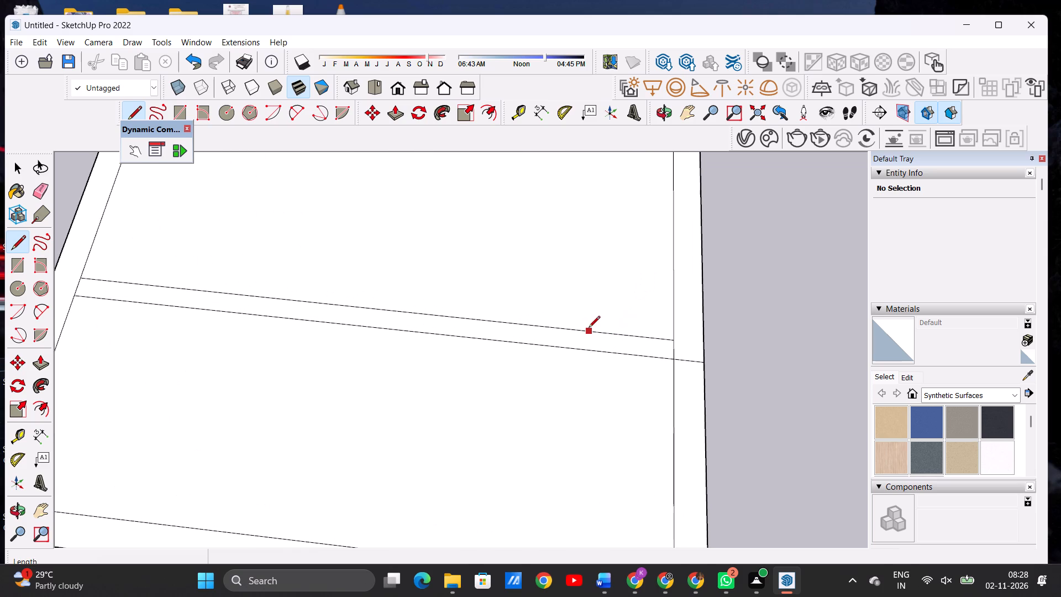
left_click(589, 328)
scroll(598, 302, "down", 8)
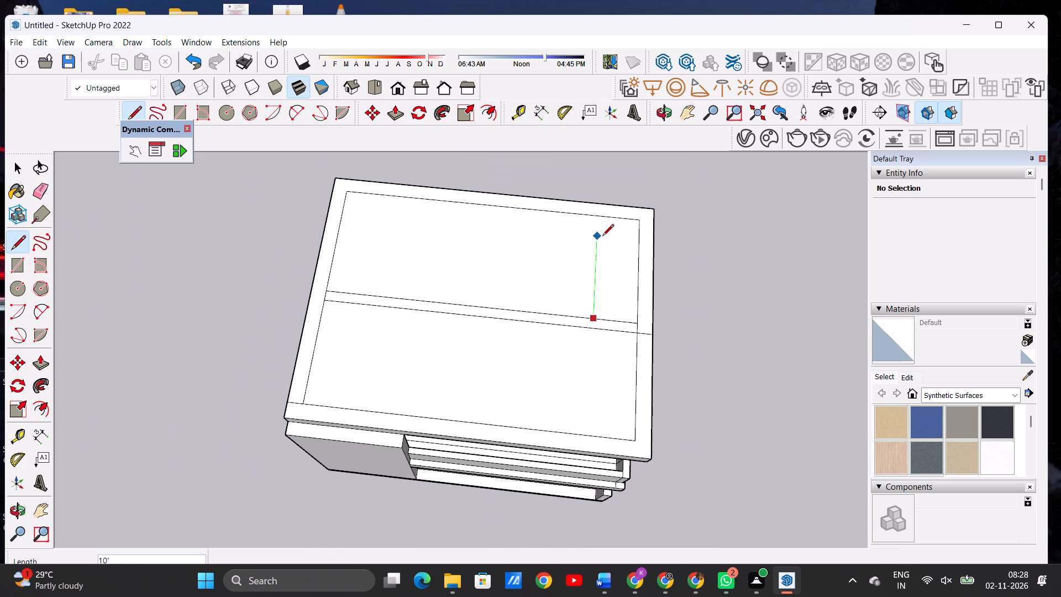
scroll(602, 233, "up", 1)
scroll(602, 233, "down", 1)
scroll(602, 233, "up", 8)
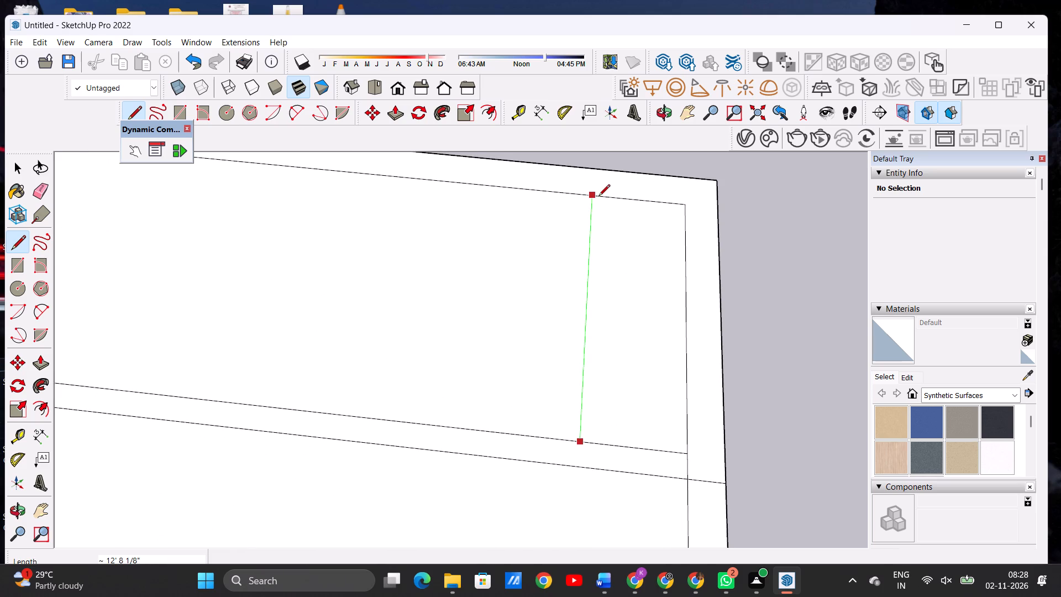
left_click(598, 197)
Draw a parallel line about 13' 9 3/8" long just right of it, from the front crossing line to the inset outline's rear edge.
scroll(554, 244, "down", 8)
scroll(579, 356, "up", 7)
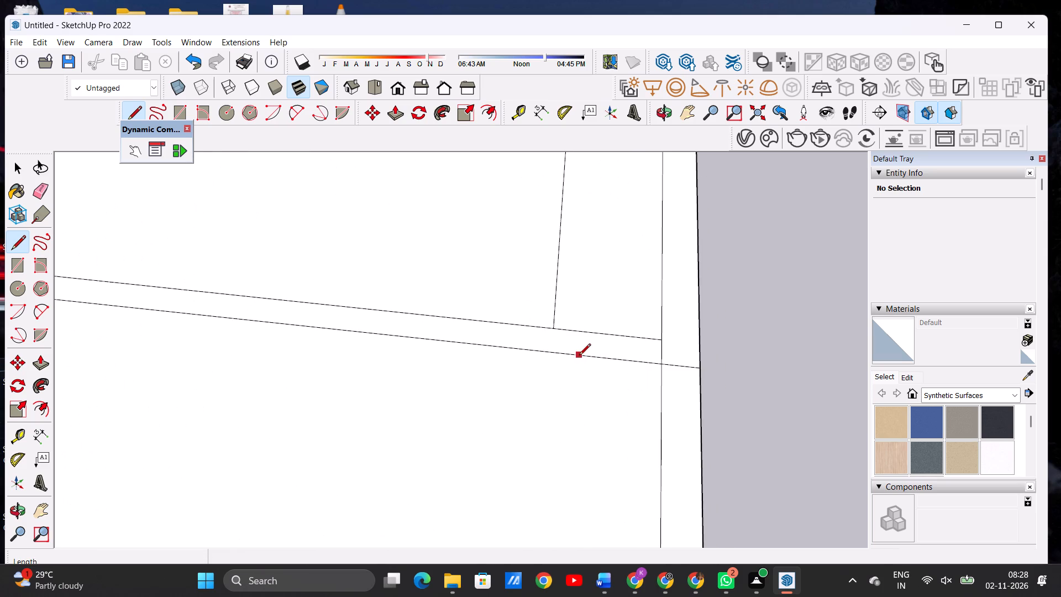
left_click(578, 358)
scroll(581, 313, "down", 6)
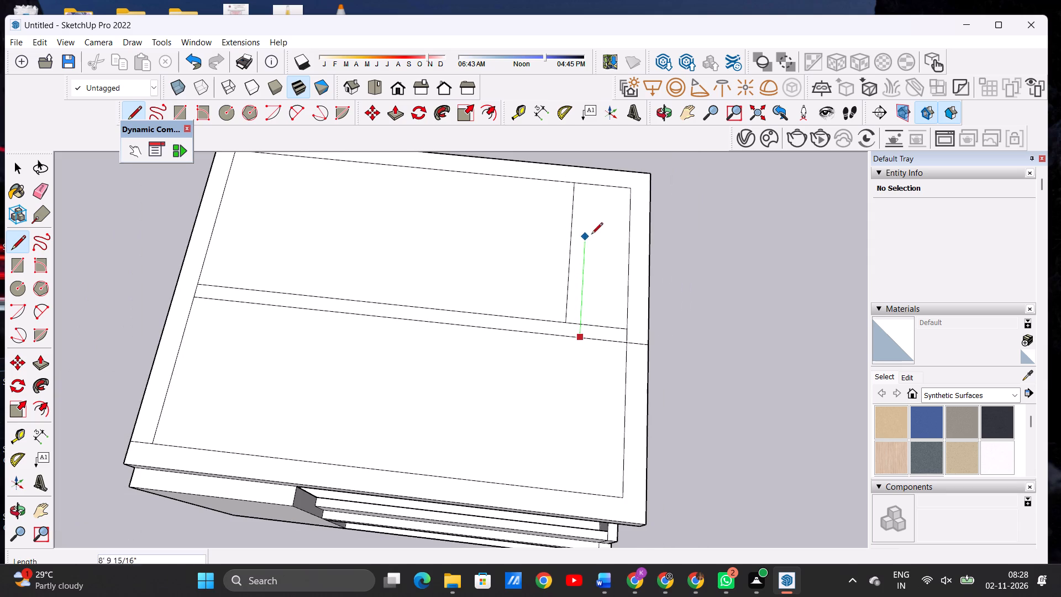
left_click(589, 187)
key("space")
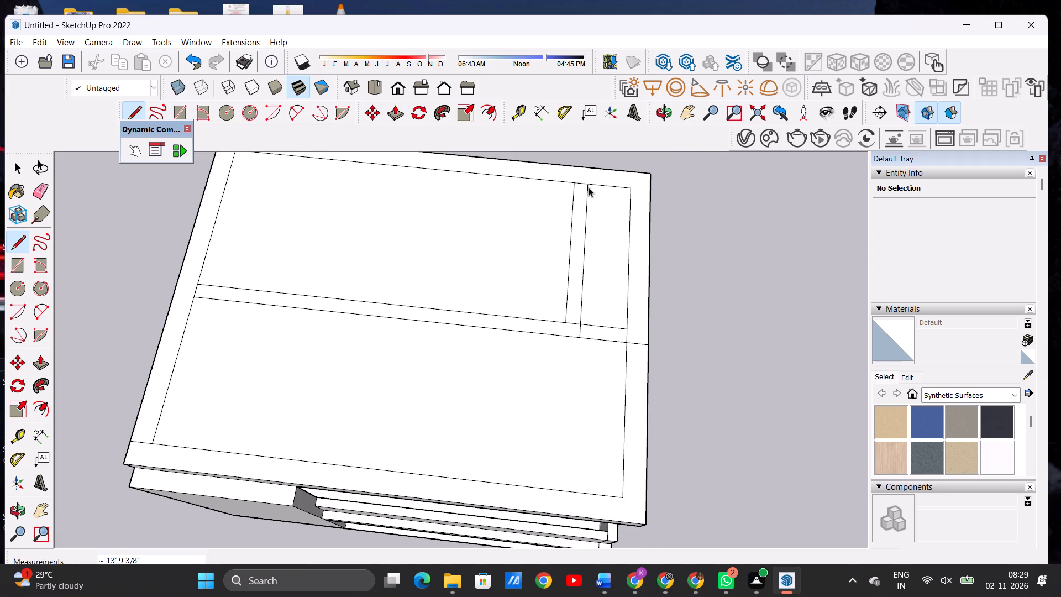
Erase the crossing lines' segments inside the inset outline that extend right beyond the two new parallel lines, leaving an L-shaped strip.
scroll(561, 334, "up", 10)
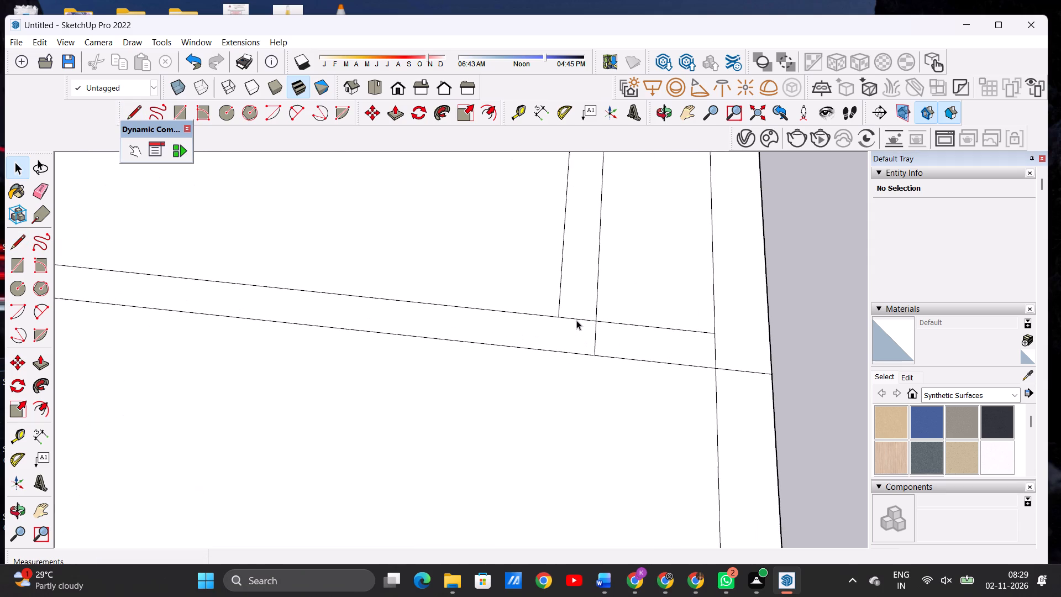
key("e")
scroll(591, 281, "up", 3)
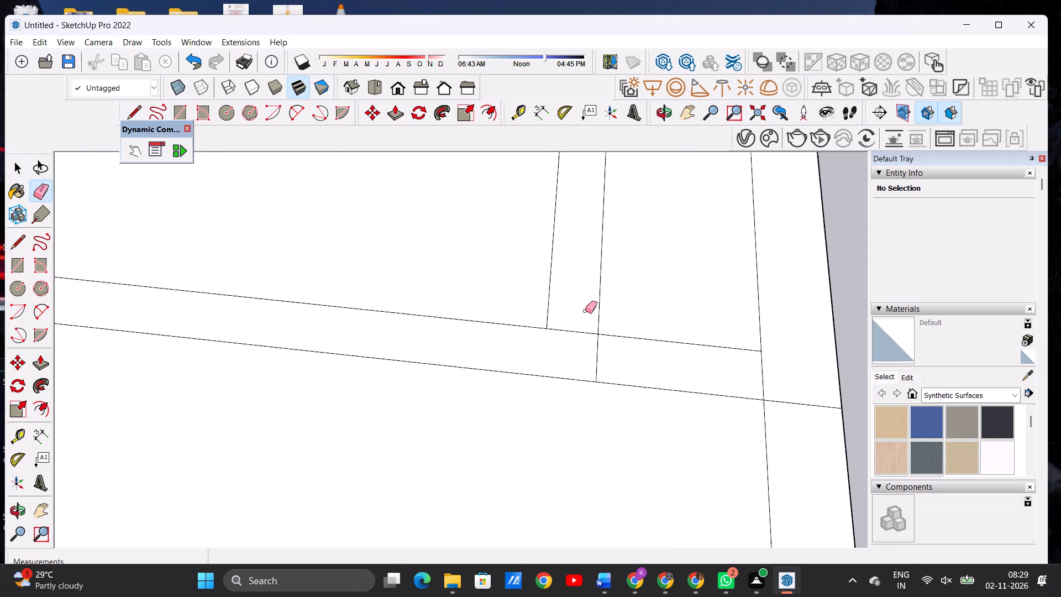
scroll(585, 311, "up", 1)
left_click_drag(584, 316, 574, 354)
left_click_drag(673, 332, 675, 386)
left_click_drag(675, 397, 677, 417)
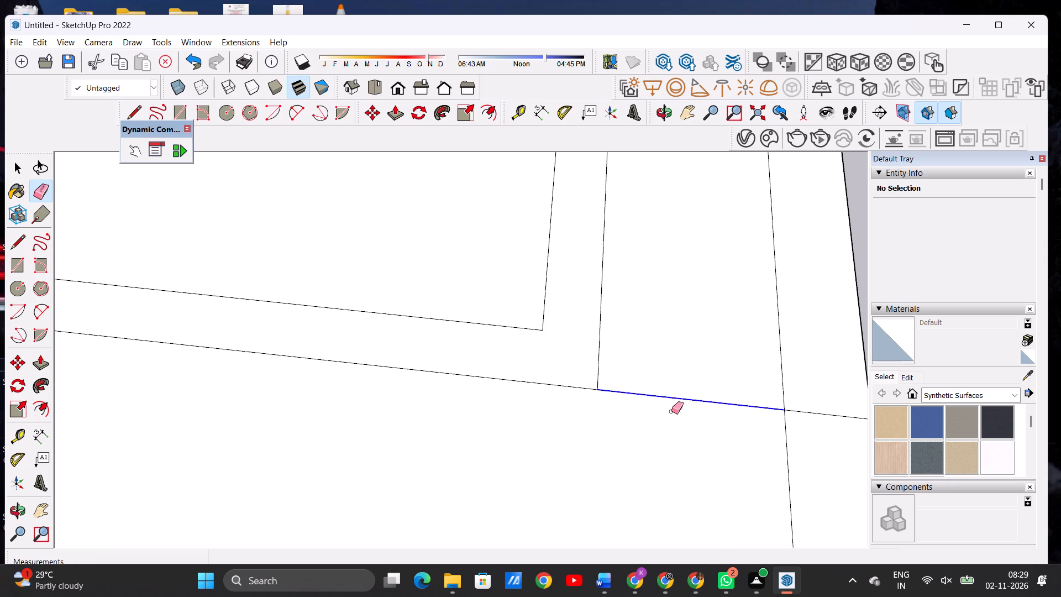
Erase the front crossing line's leftover short segment between the inset outline and the roof slab's right outer edge.
scroll(668, 420, "down", 11)
scroll(682, 359, "down", 10)
scroll(680, 363, "up", 1)
scroll(680, 363, "down", 3)
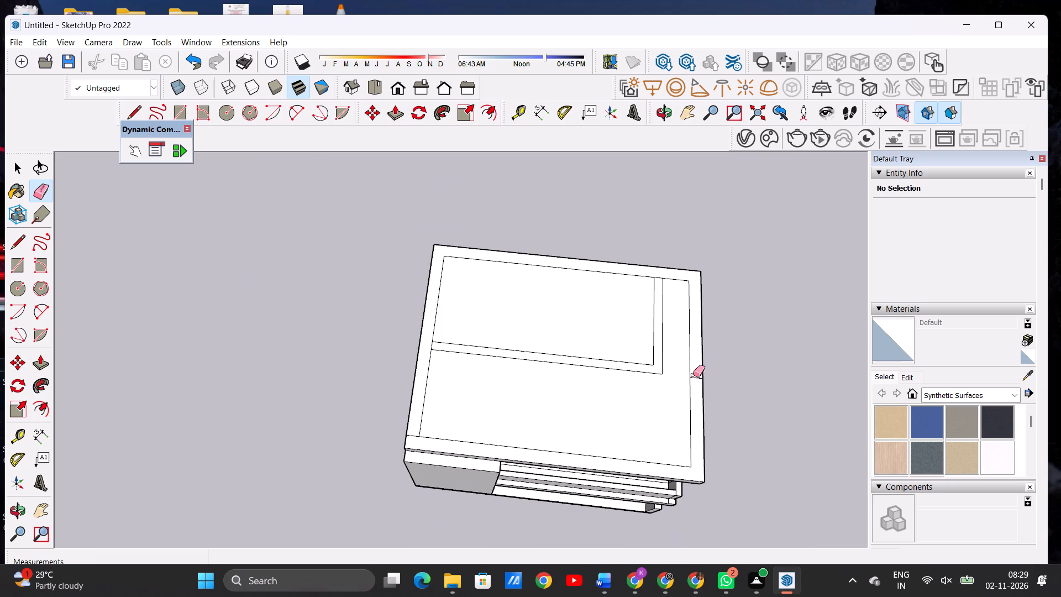
scroll(692, 380, "up", 3)
scroll(690, 385, "down", 1)
scroll(690, 385, "up", 11)
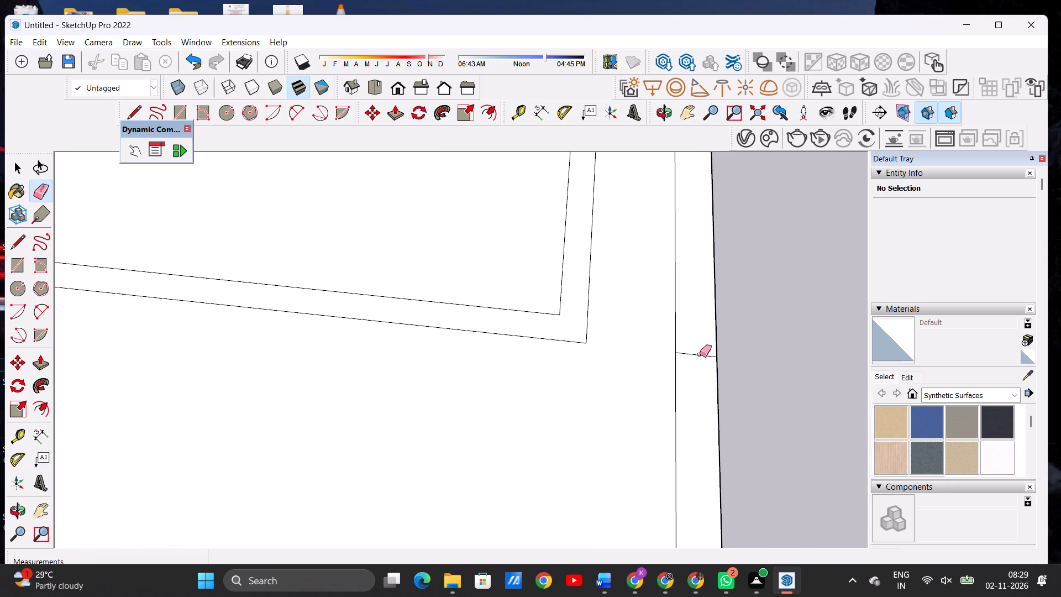
left_click_drag(701, 347, 701, 363)
scroll(557, 406, "down", 5)
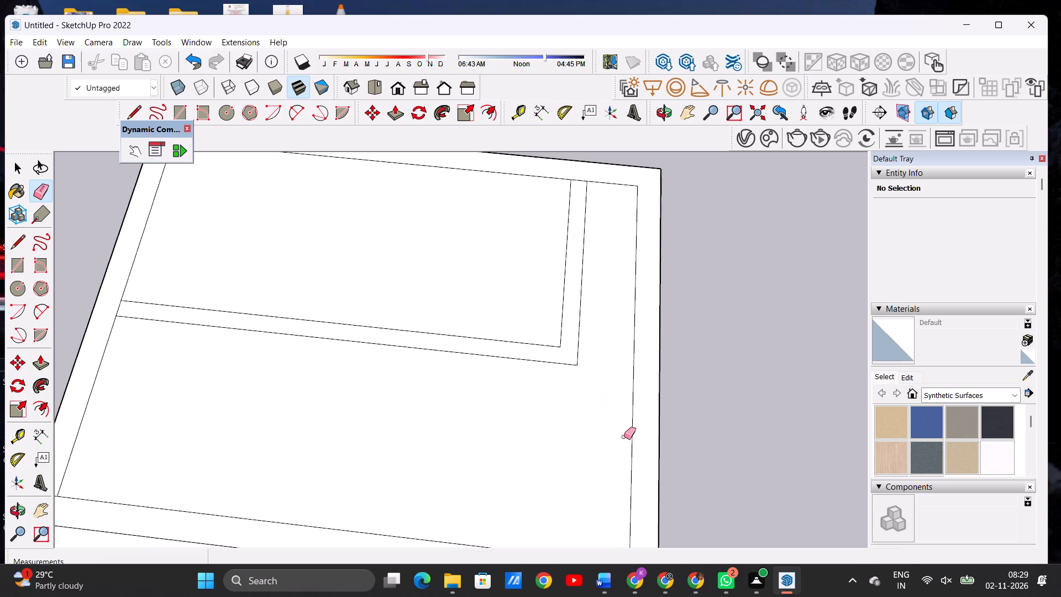
key("space")
Draw a line about 1' 7 1/2" long from the inset outline's front-right corner to the roof slab's right outer edge.
left_click(659, 117)
left_click_drag(608, 489, 633, 387)
scroll(628, 406, "down", 8)
scroll(655, 427, "up", 1)
scroll(655, 428, "down", 1)
scroll(655, 428, "up", 1)
scroll(655, 428, "down", 1)
scroll(655, 430, "up", 10)
key("space")
type("L")
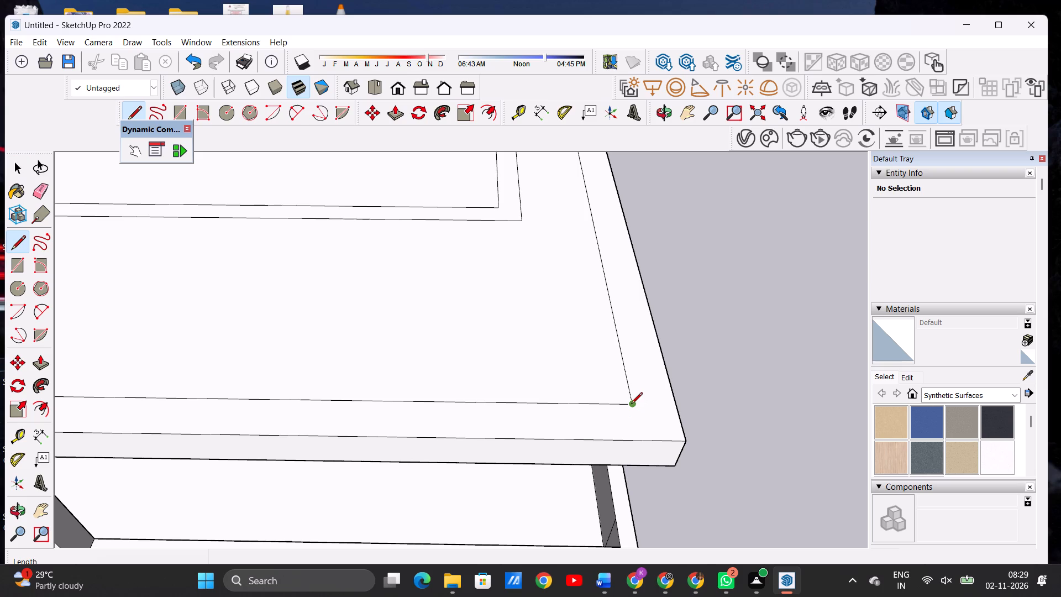
left_click(631, 405)
left_click(676, 399)
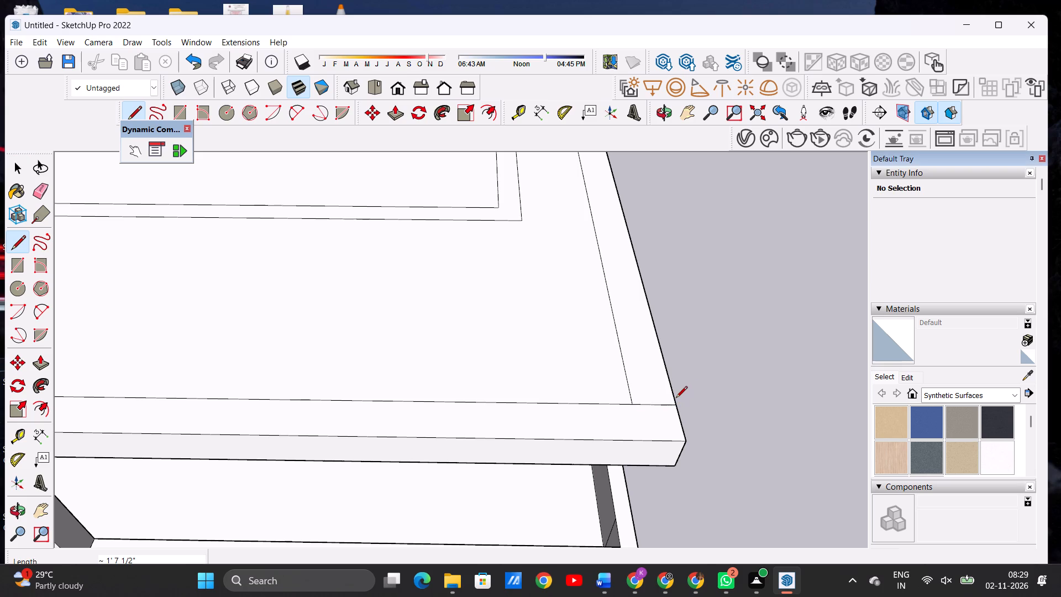
key("space")
Push/Pull the roof slab's border strip along the rear and both sides up 10' to form the top-storey outer walls.
scroll(659, 426, "down", 11)
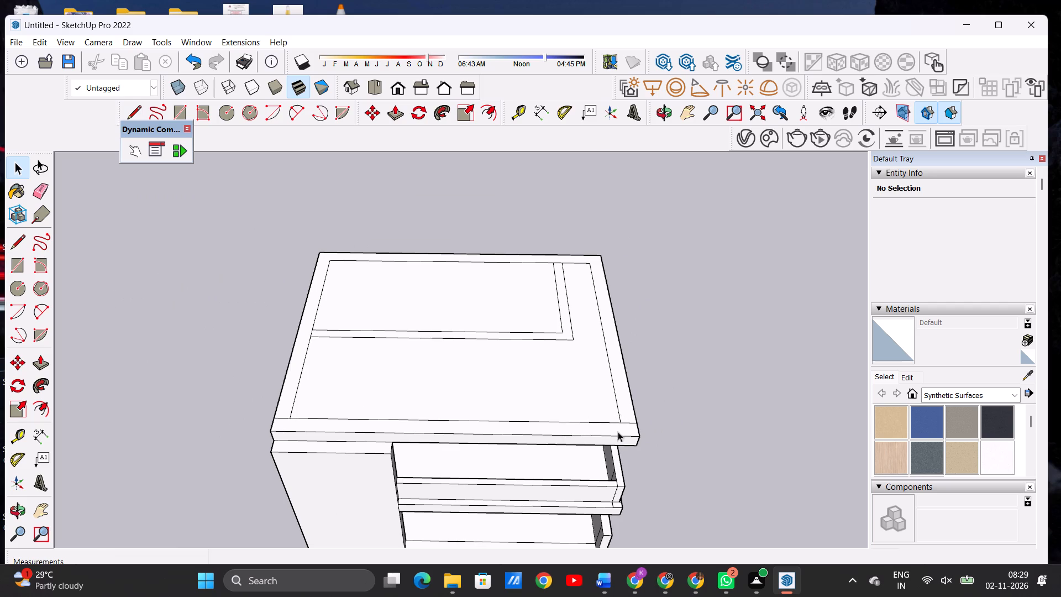
scroll(631, 426, "up", 2)
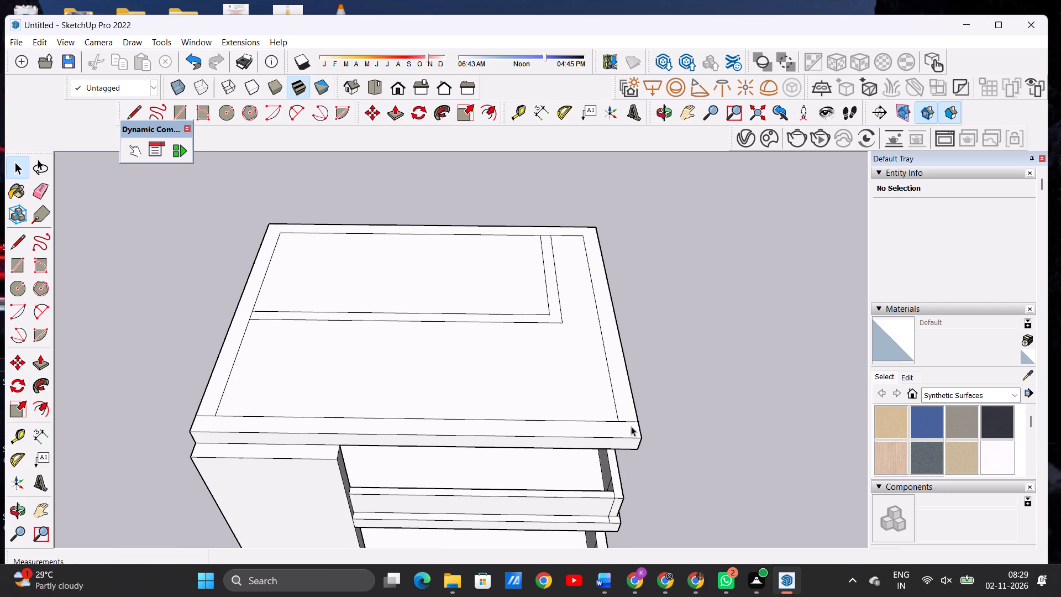
key("p")
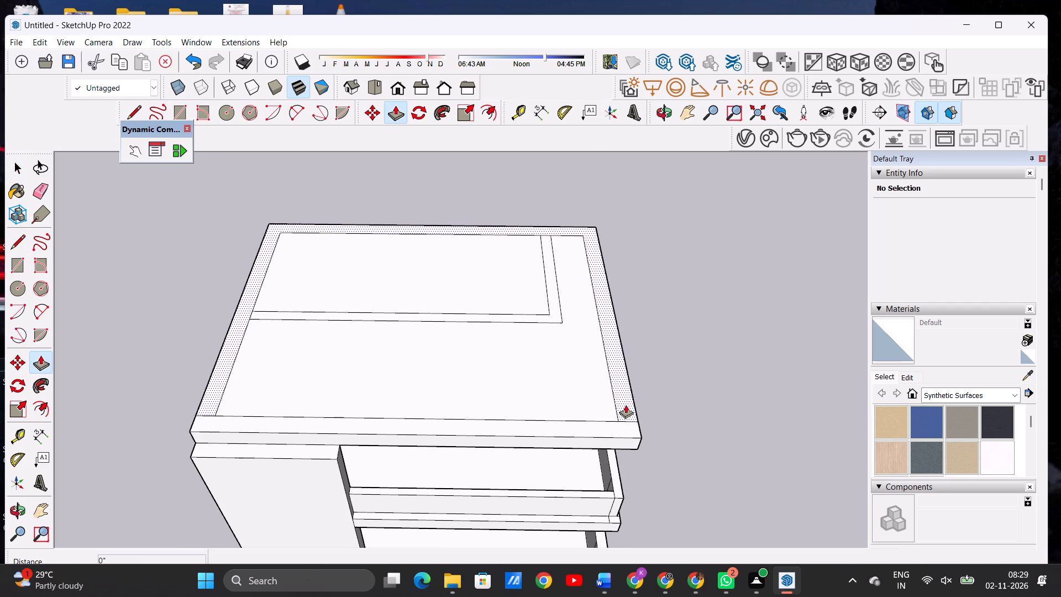
left_click(626, 404)
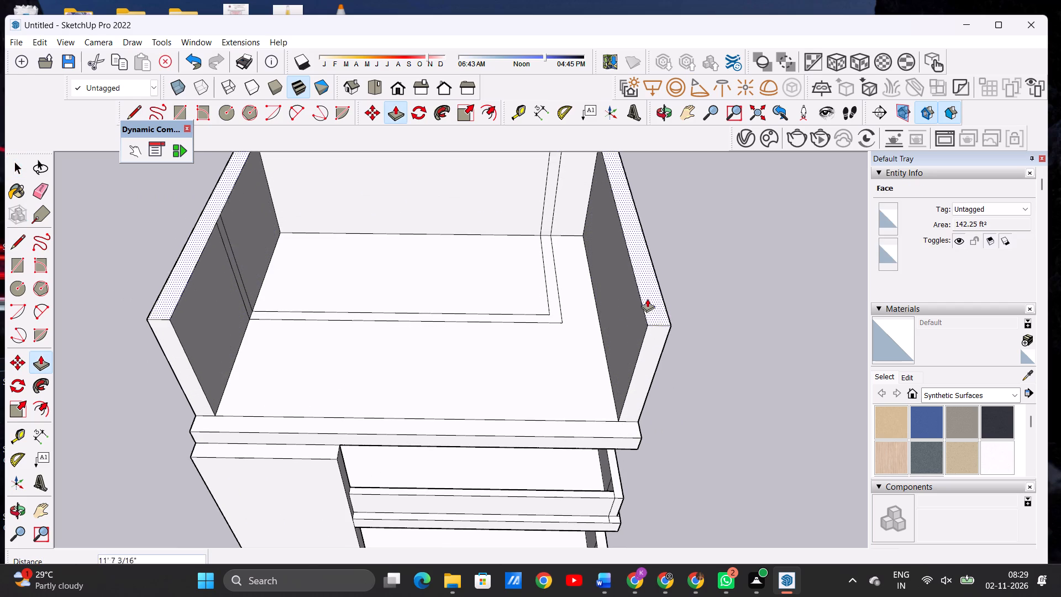
scroll(658, 292, "down", 2)
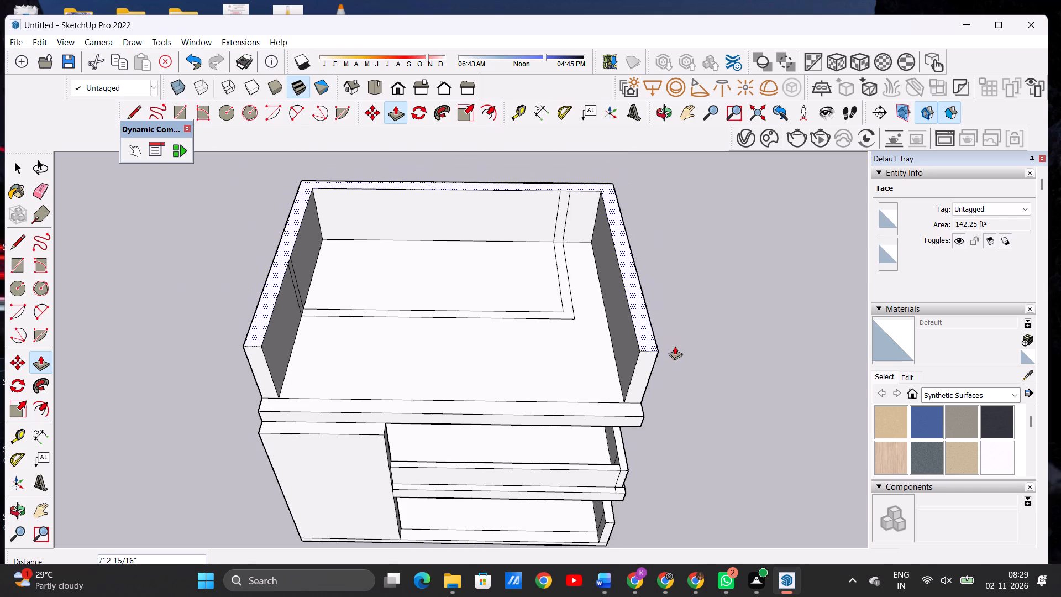
scroll(660, 367, "down", 5)
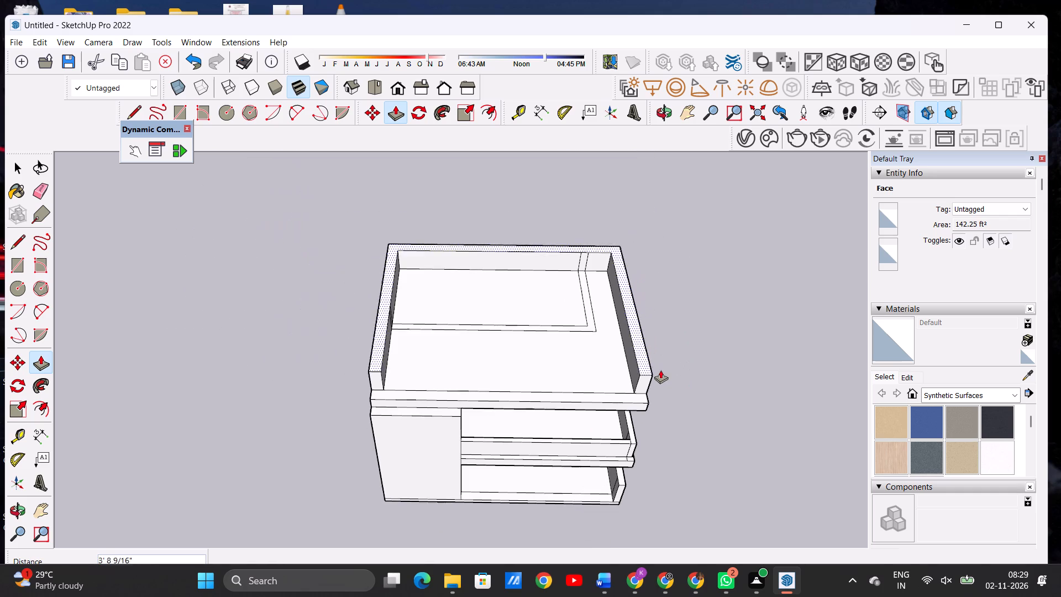
middle_click_drag(653, 337, 662, 273)
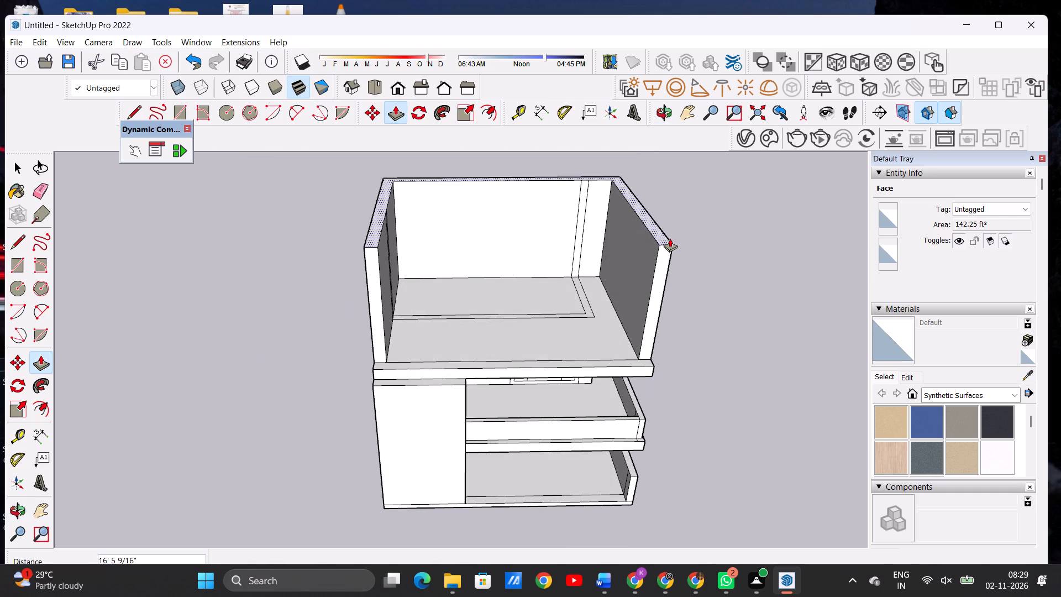
type("10'")
key("Return")
key("space")
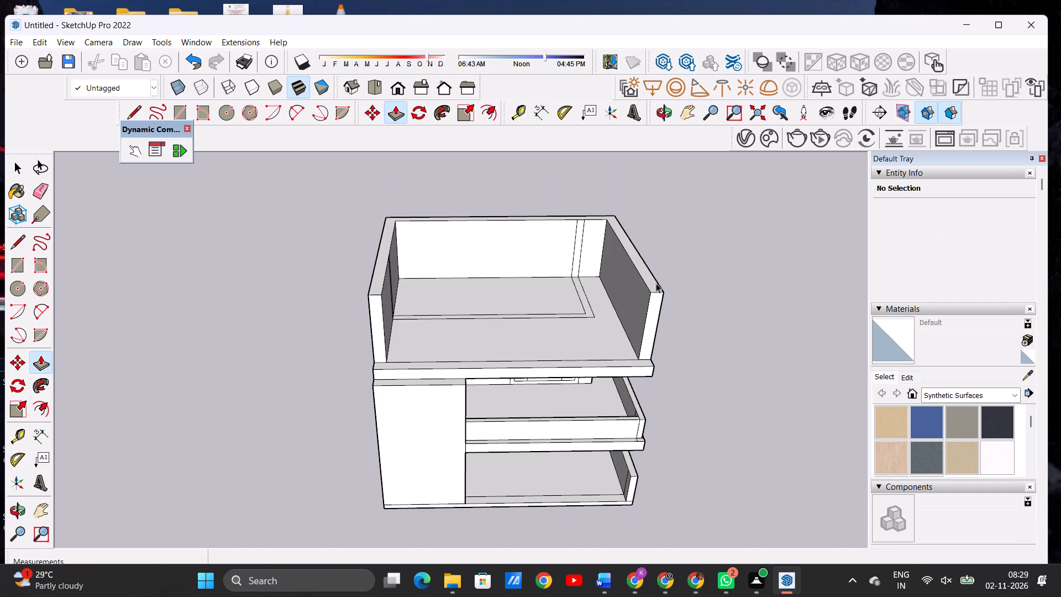
Push/Pull the L-shaped strip on the roof slab up to the same height as the outer walls.
scroll(434, 364, "down", 4)
scroll(497, 345, "up", 1)
scroll(497, 345, "down", 1)
scroll(497, 345, "up", 1)
scroll(497, 345, "down", 1)
scroll(497, 345, "up", 1)
scroll(497, 345, "down", 1)
scroll(547, 318, "up", 10)
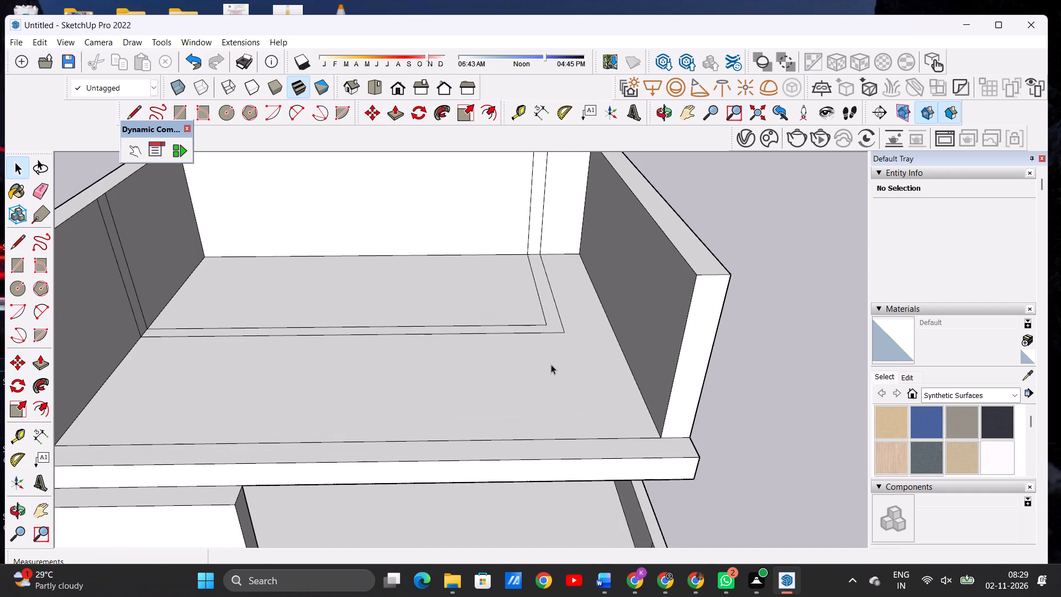
key("p")
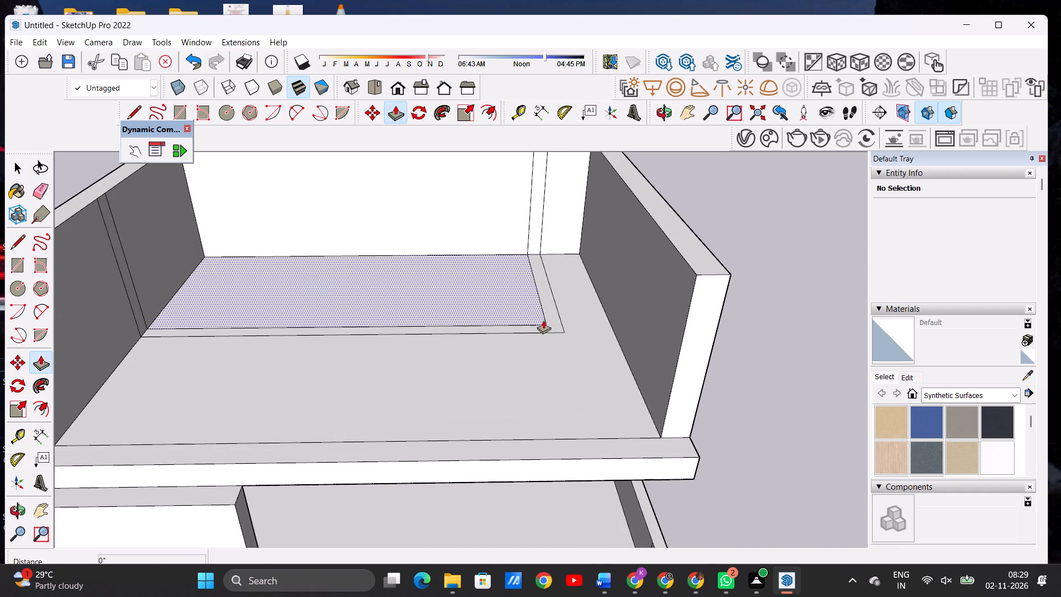
scroll(543, 320, "up", 2)
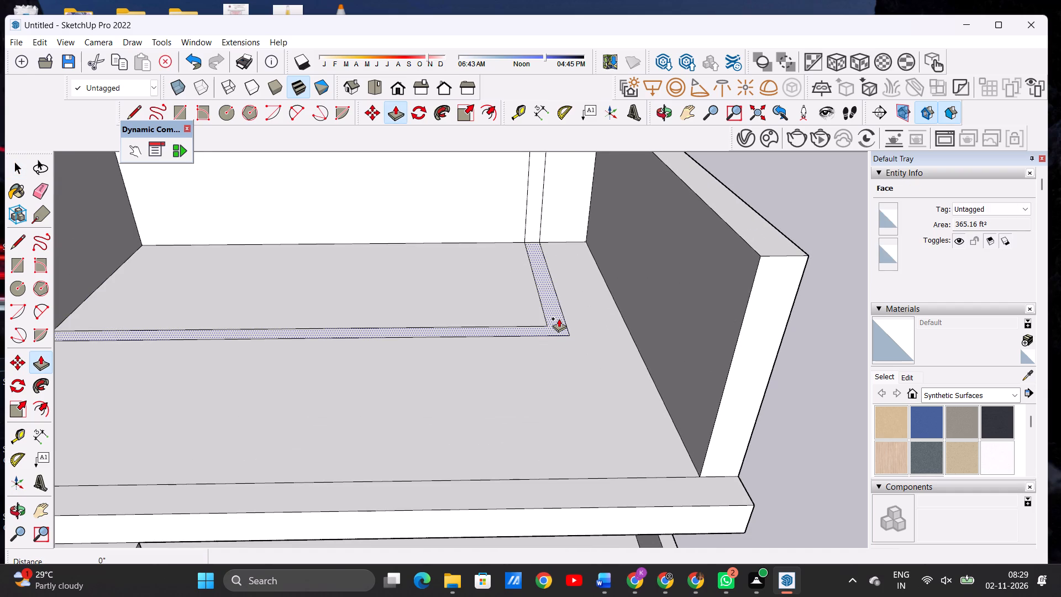
left_click(558, 315)
scroll(616, 269, "down", 6)
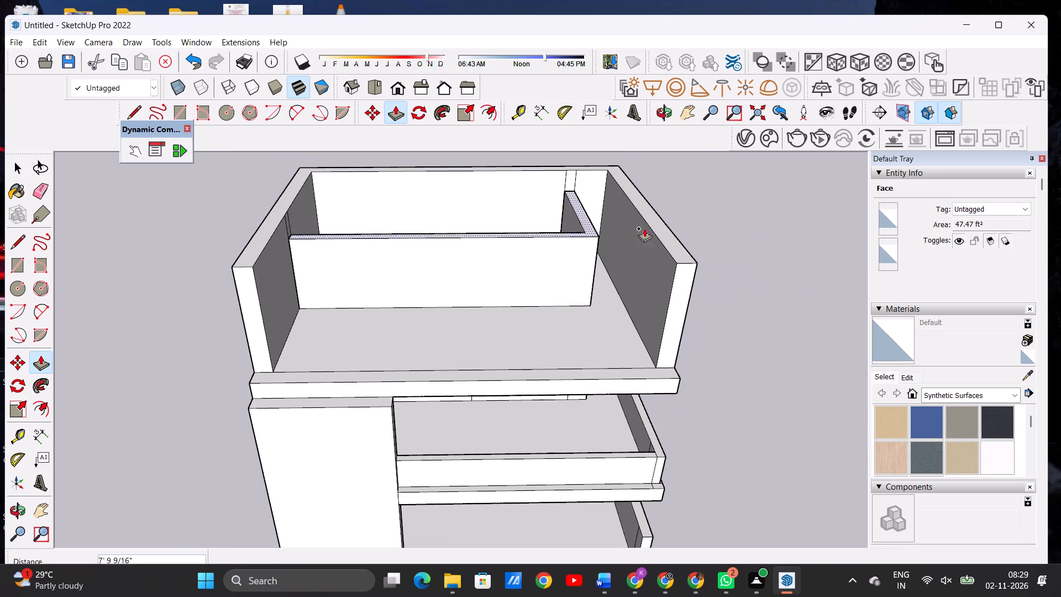
left_click(677, 268)
key("space")
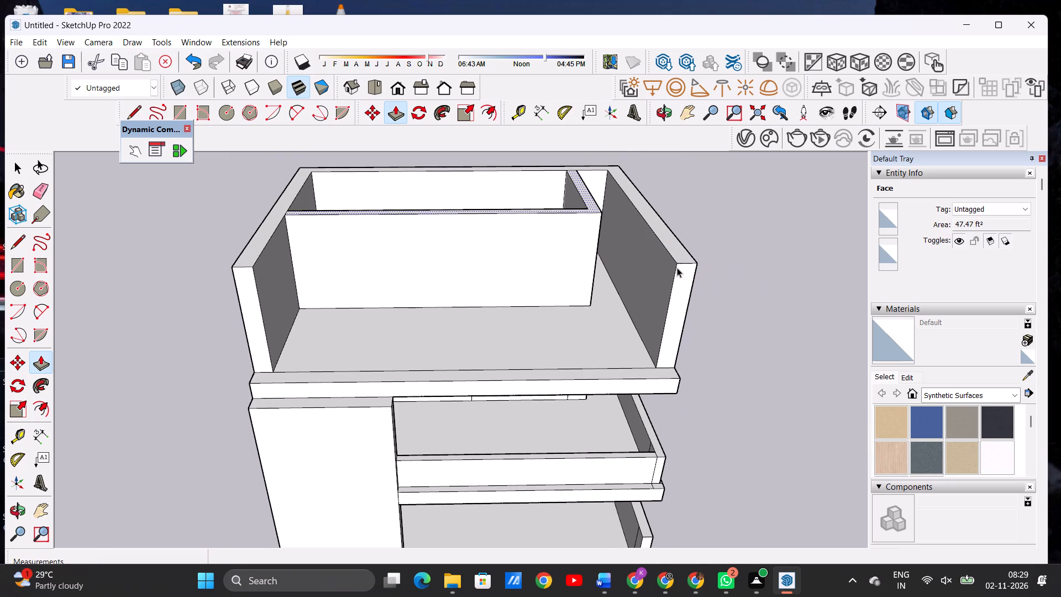
Draw a door rectangle about 10' 2" by 9' 2" on the top storey's inner front wall, based on the floor near its right end.
left_click(669, 119)
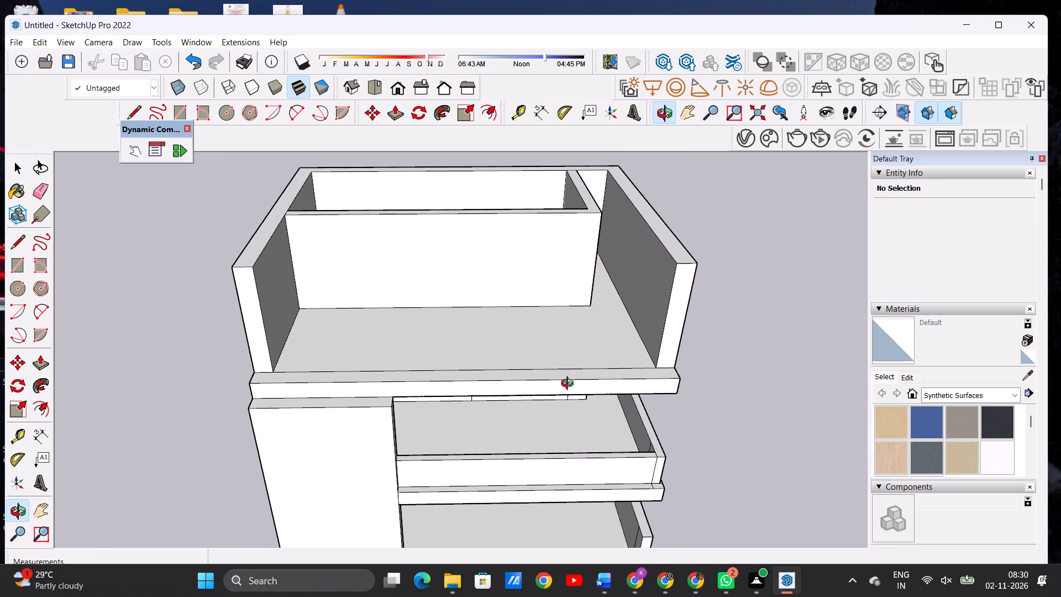
left_click_drag(551, 426, 551, 288)
scroll(563, 411, "down", 6)
left_click_drag(501, 359, 483, 401)
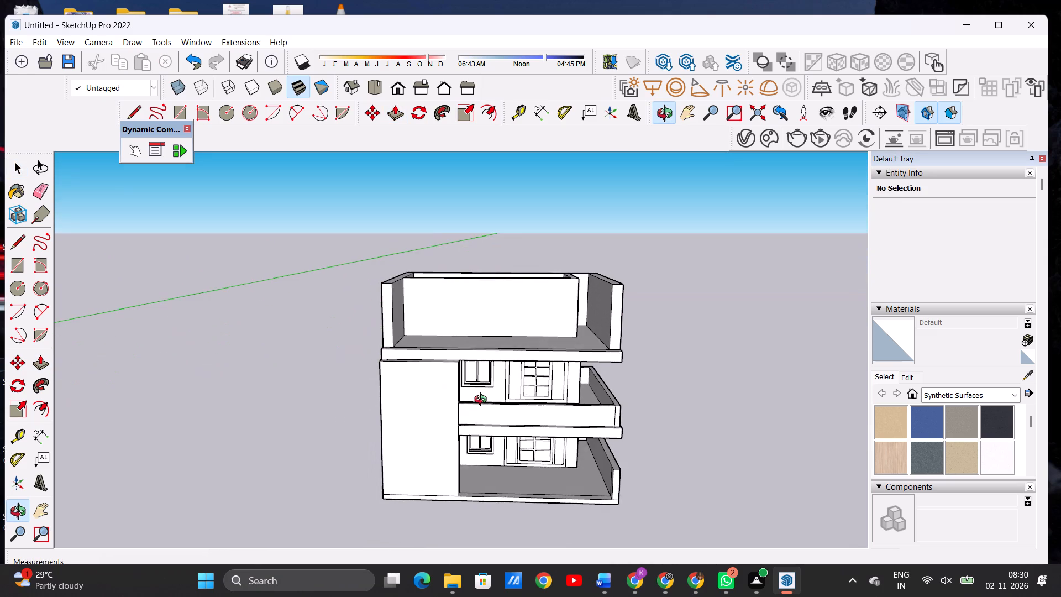
left_click_drag(483, 401, 486, 396)
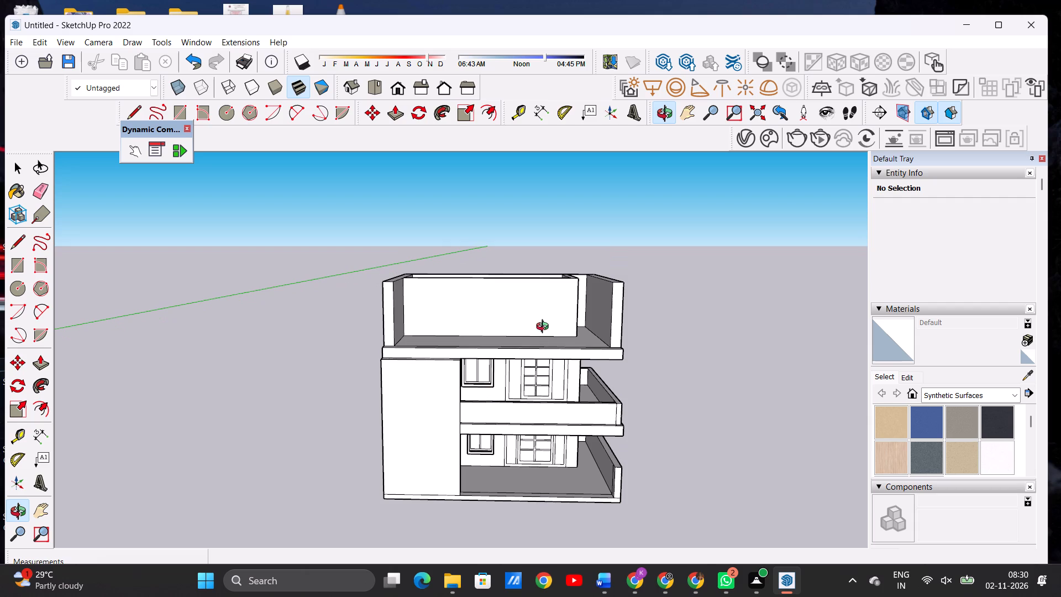
scroll(548, 316, "up", 5)
left_click_drag(542, 347, 546, 320)
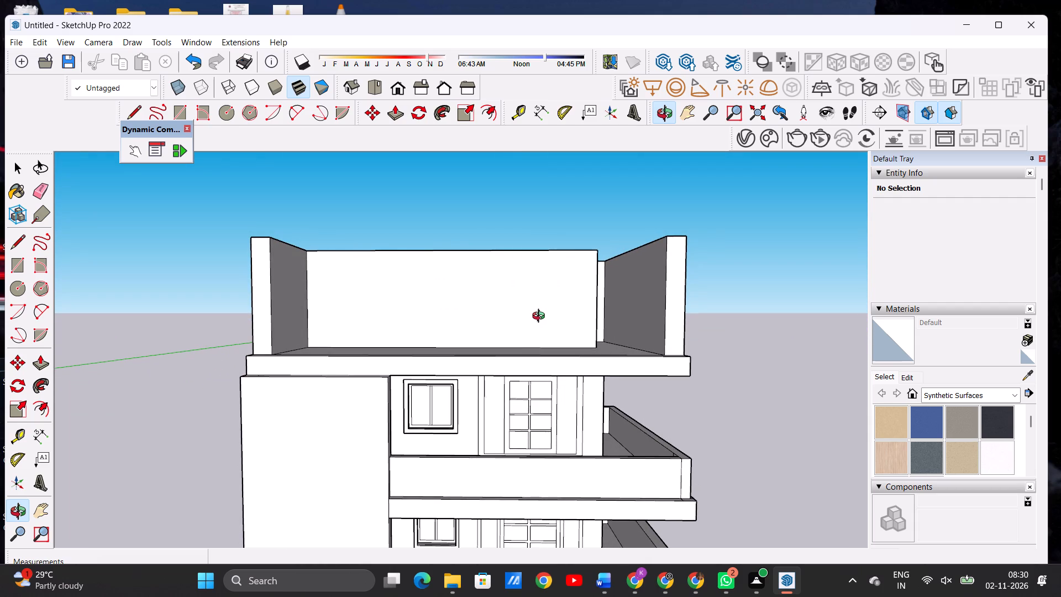
left_click_drag(560, 292, 562, 381)
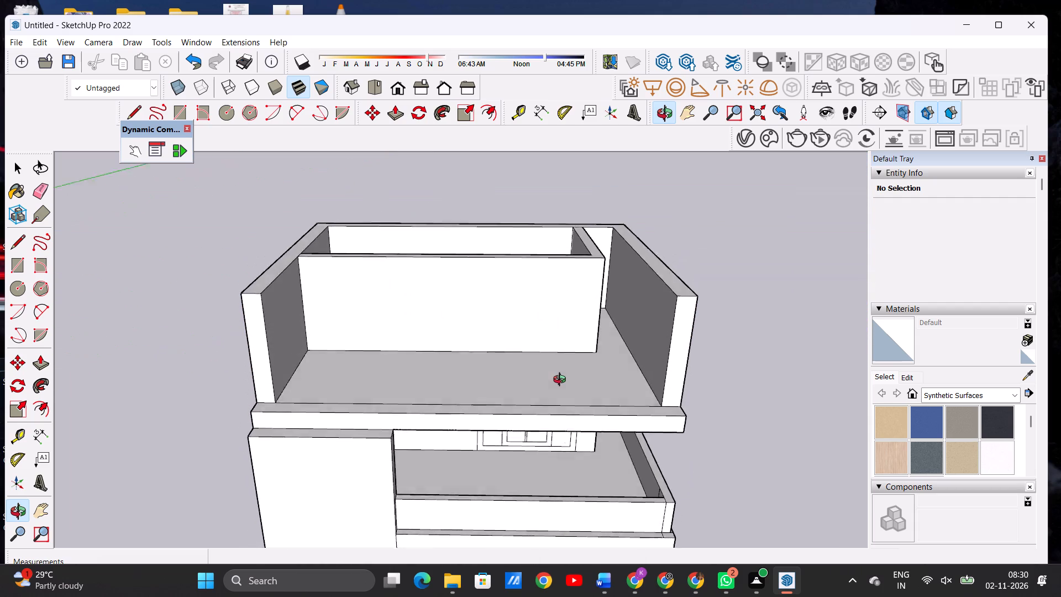
left_click_drag(562, 381, 562, 381)
left_click_drag(562, 381, 558, 327)
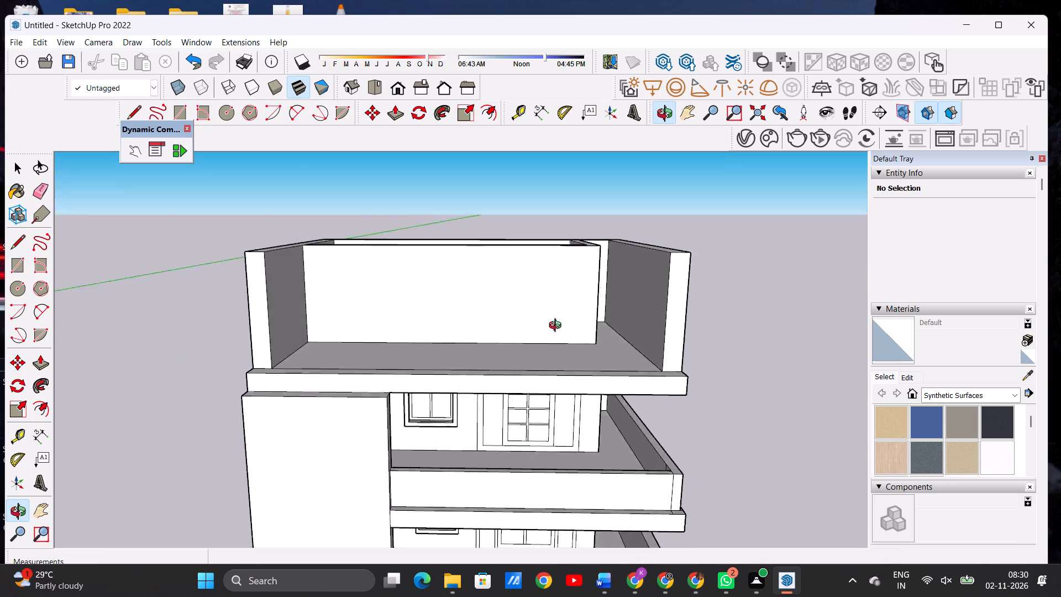
left_click_drag(558, 327, 577, 288)
left_click_drag(574, 286, 570, 301)
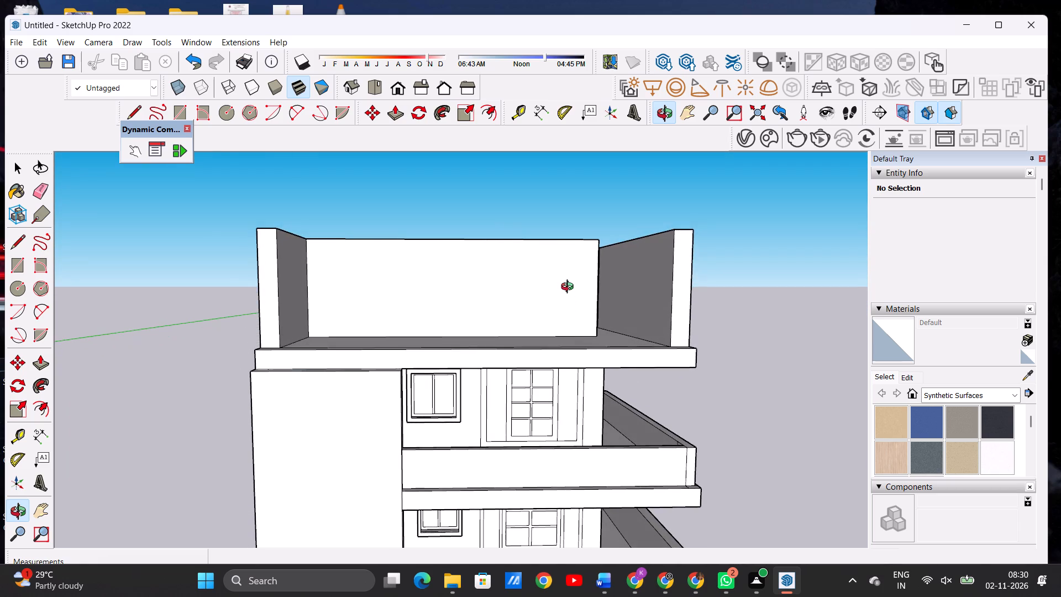
scroll(567, 277, "up", 4)
key("r")
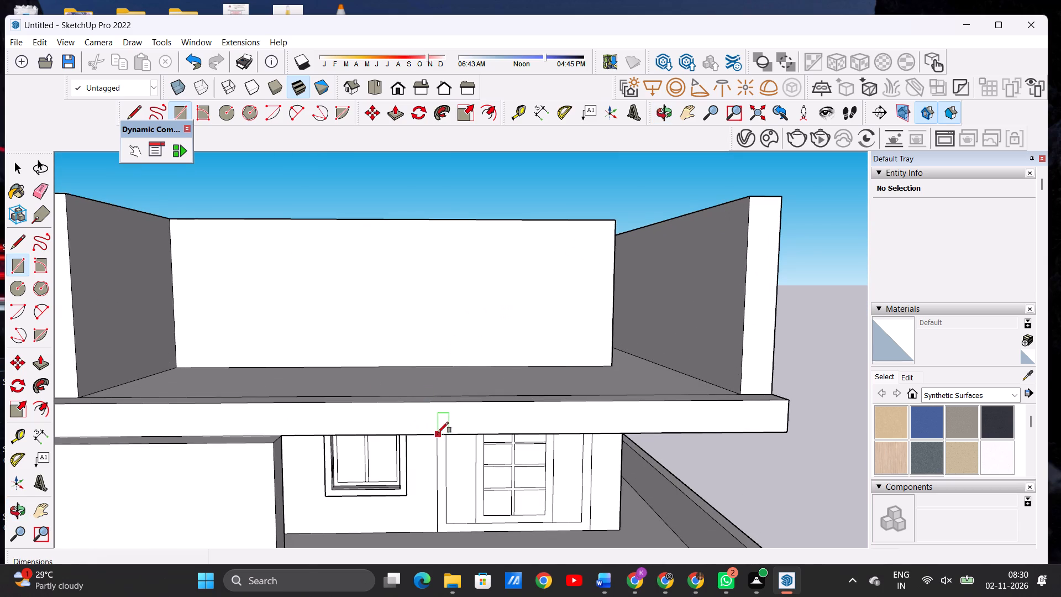
left_click(437, 363)
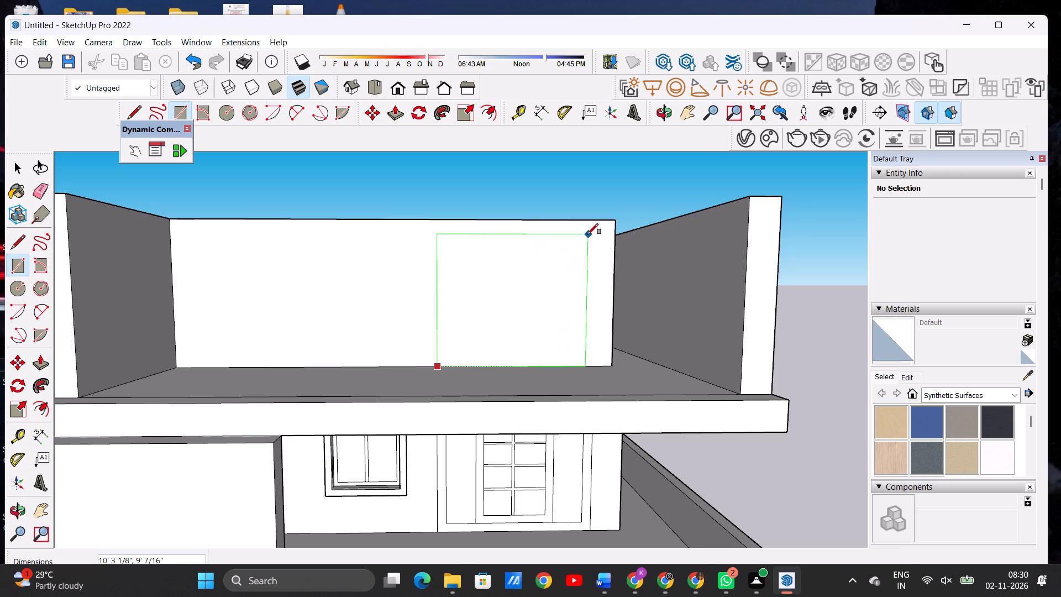
left_click(586, 233)
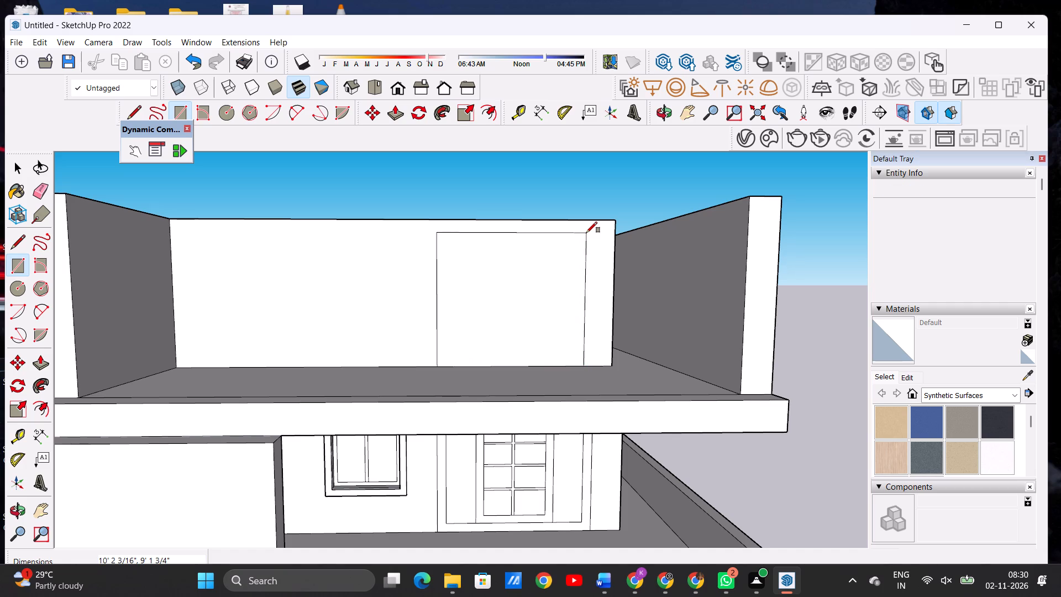
key("space")
Offset the door rectangle's outline inward by about 6 1/16".
scroll(566, 263, "up", 3)
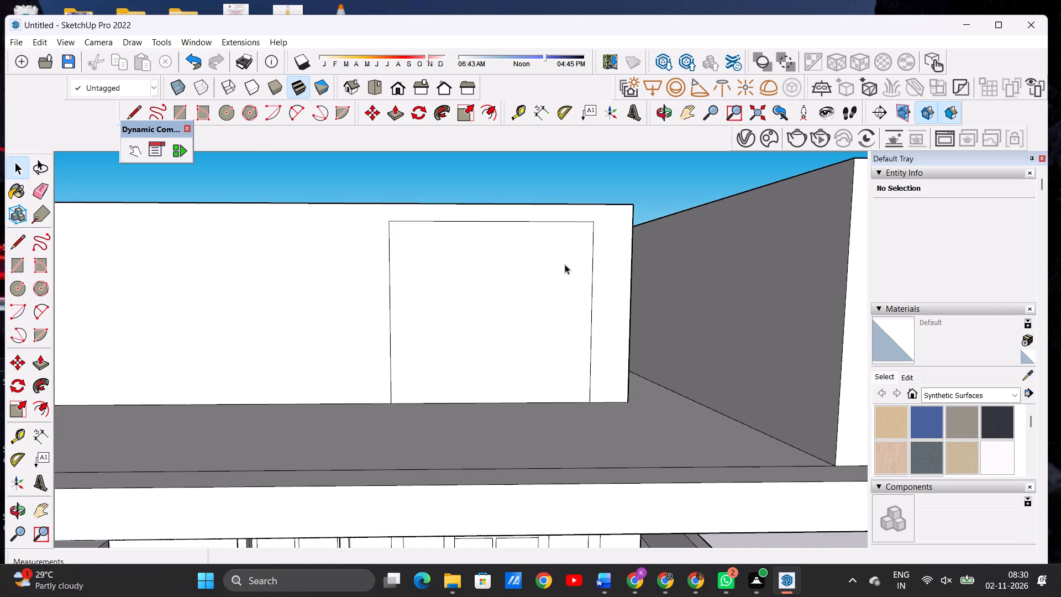
type("OF")
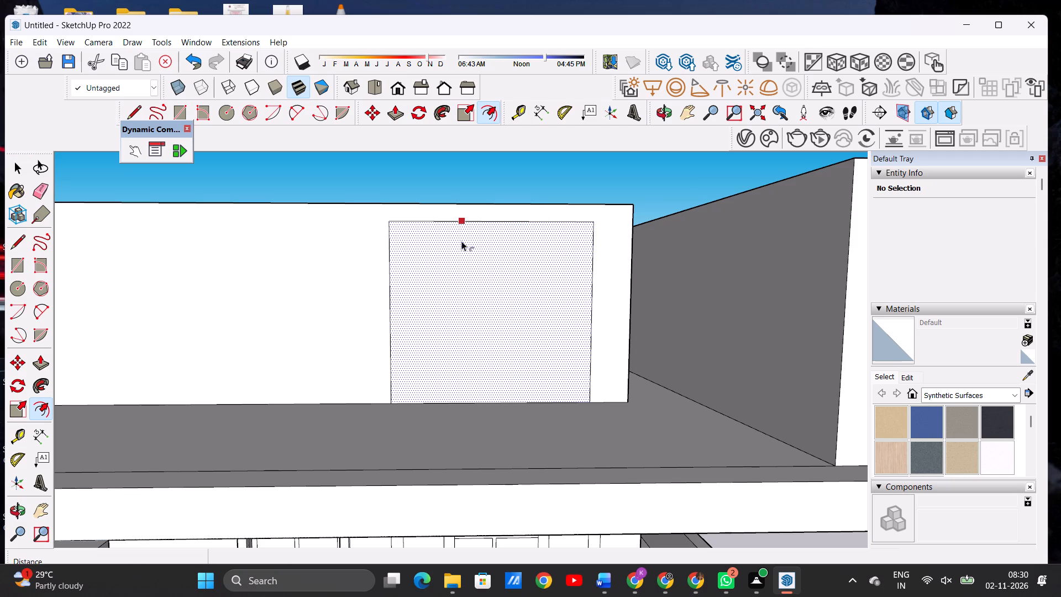
left_click(461, 241)
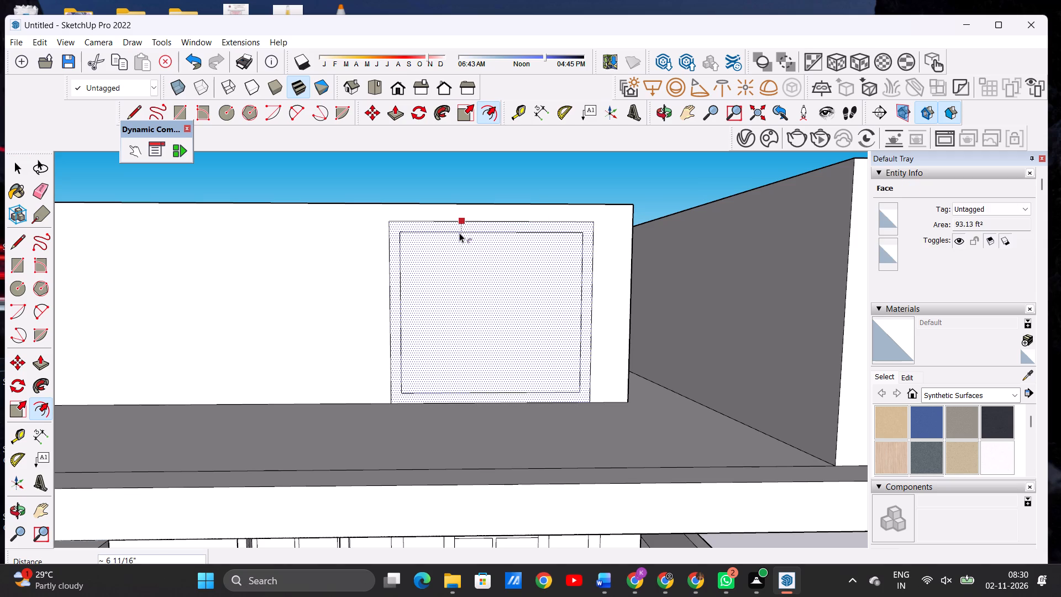
left_click(461, 232)
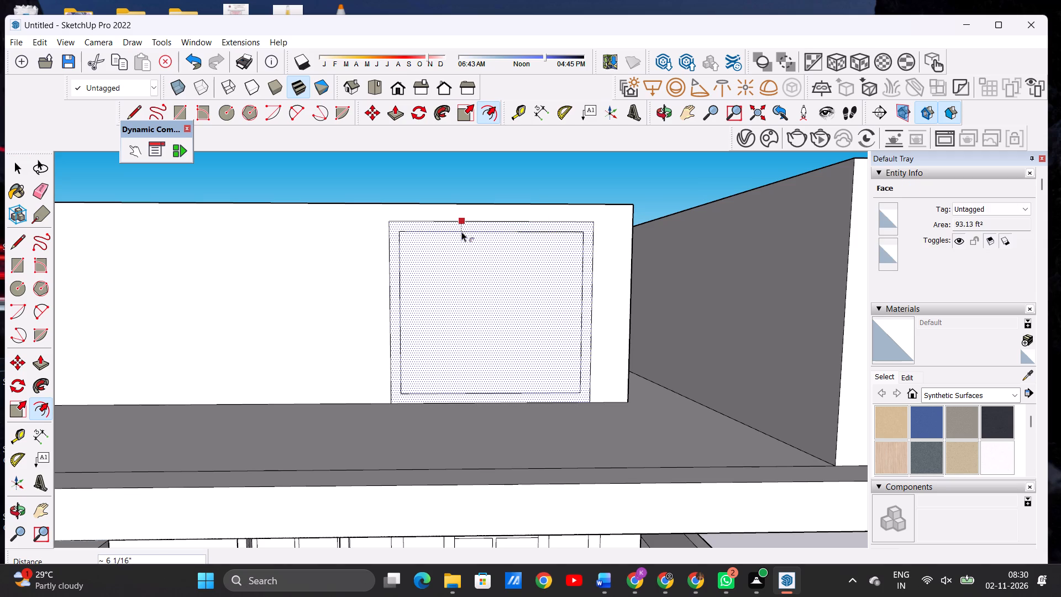
key("space")
Draw two vertical lines about 8' 1 11/16" long inside the inset door outline, one near each side, from its top to bottom edge.
type("L")
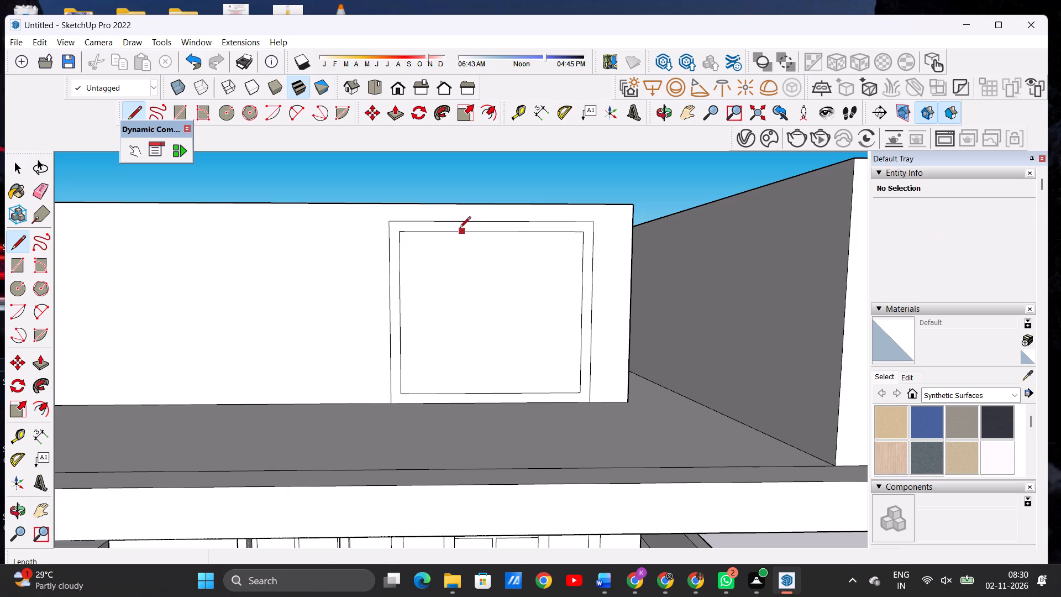
left_click(447, 234)
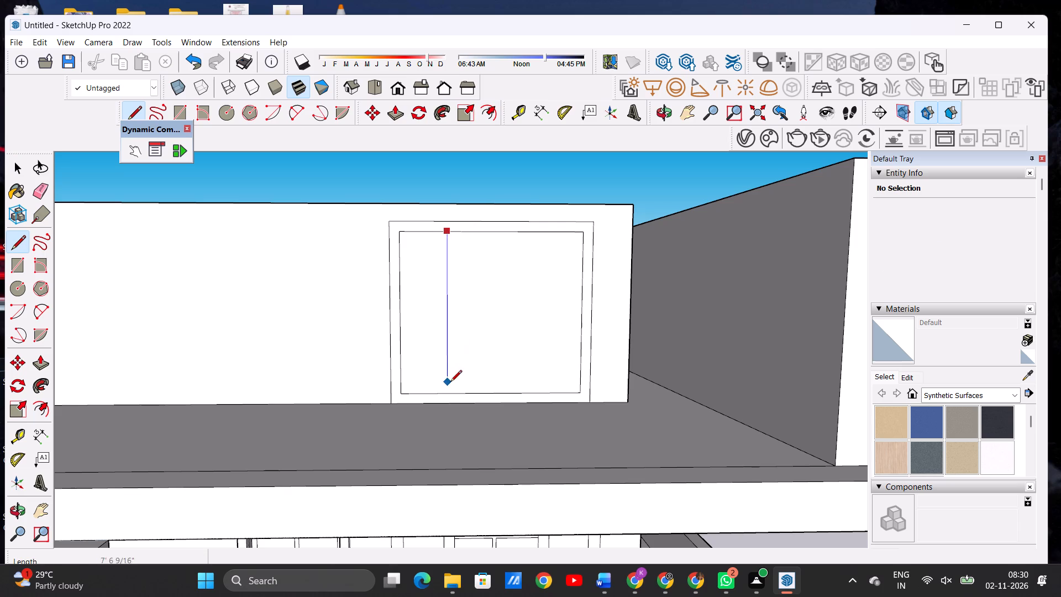
left_click(447, 392)
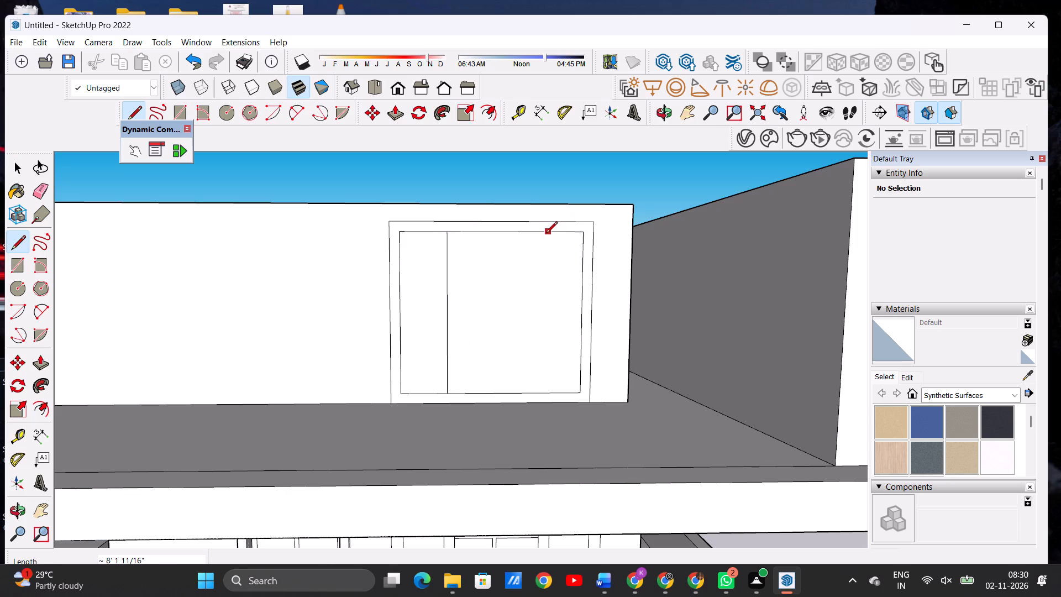
left_click(541, 234)
key("space")
type("L")
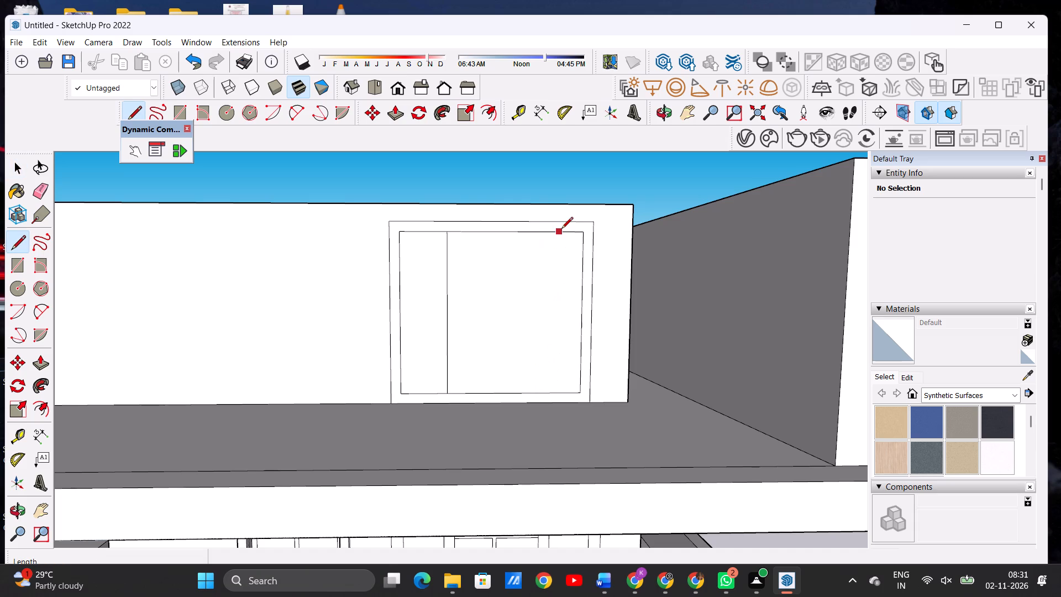
left_click(554, 232)
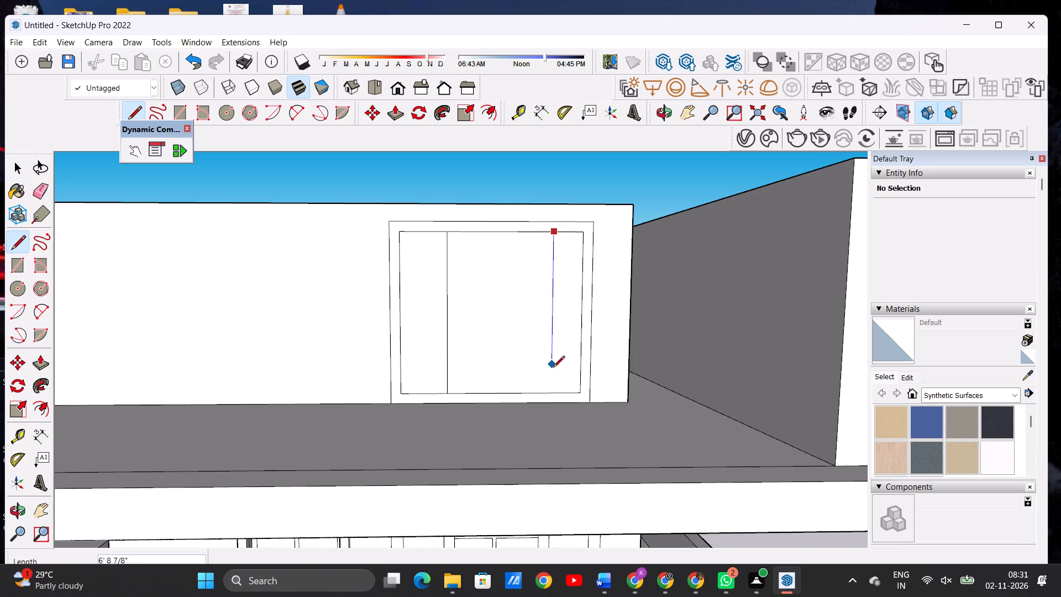
left_click(553, 390)
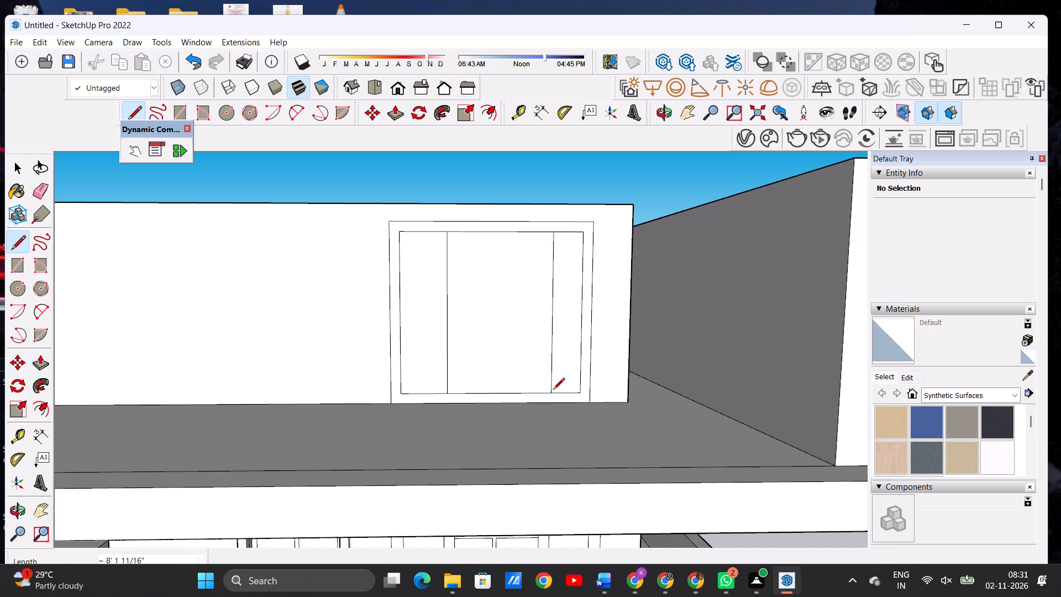
key("space")
Erase the left vertical line inside the door and redraw it about 8' 1 11/16" long, closer to the inset outline's left side.
type("E")
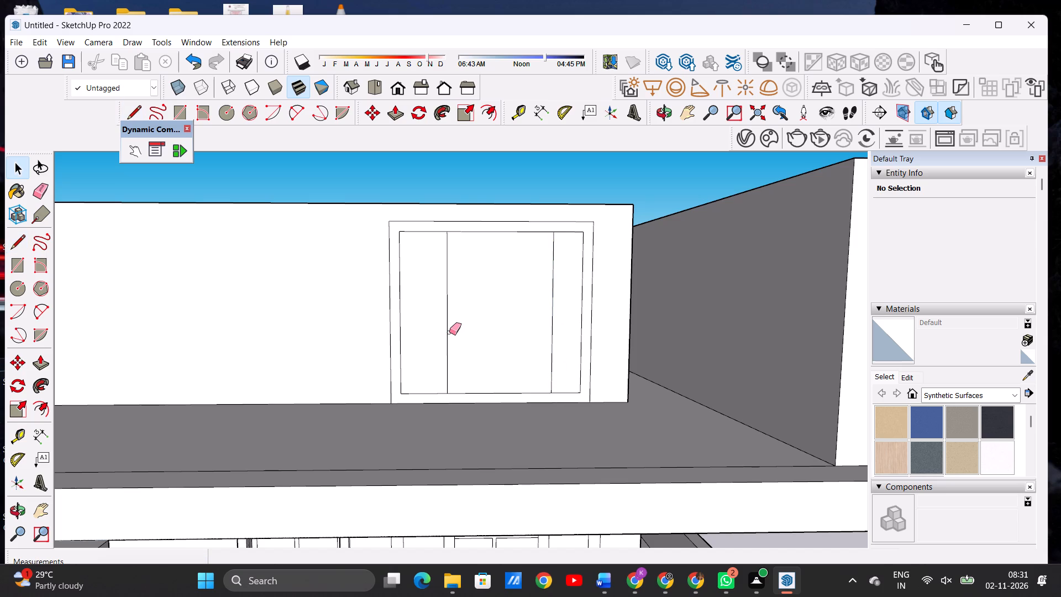
left_click_drag(448, 332, 448, 338)
key("l")
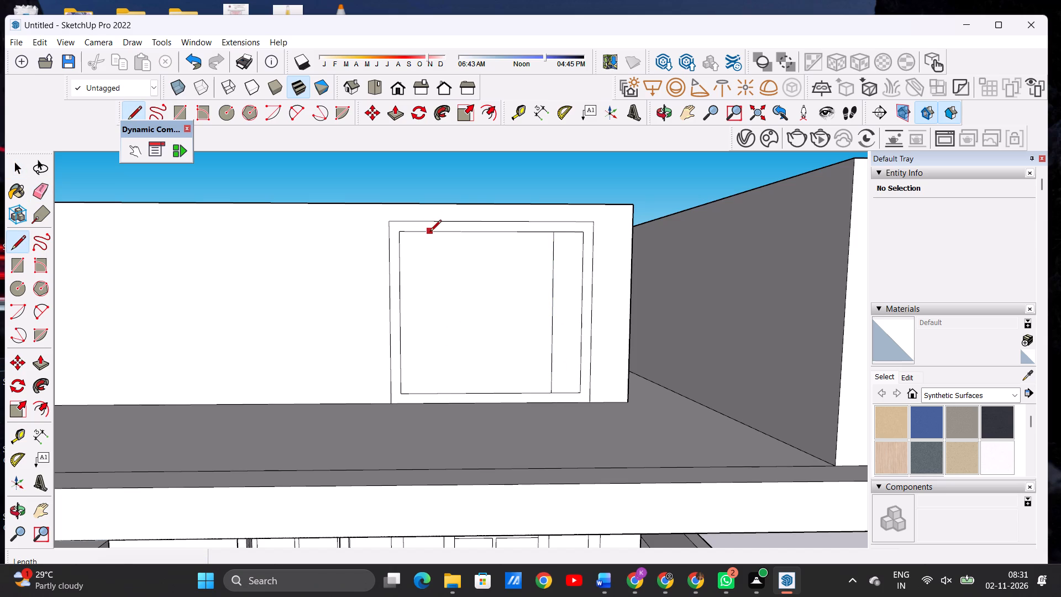
left_click(430, 232)
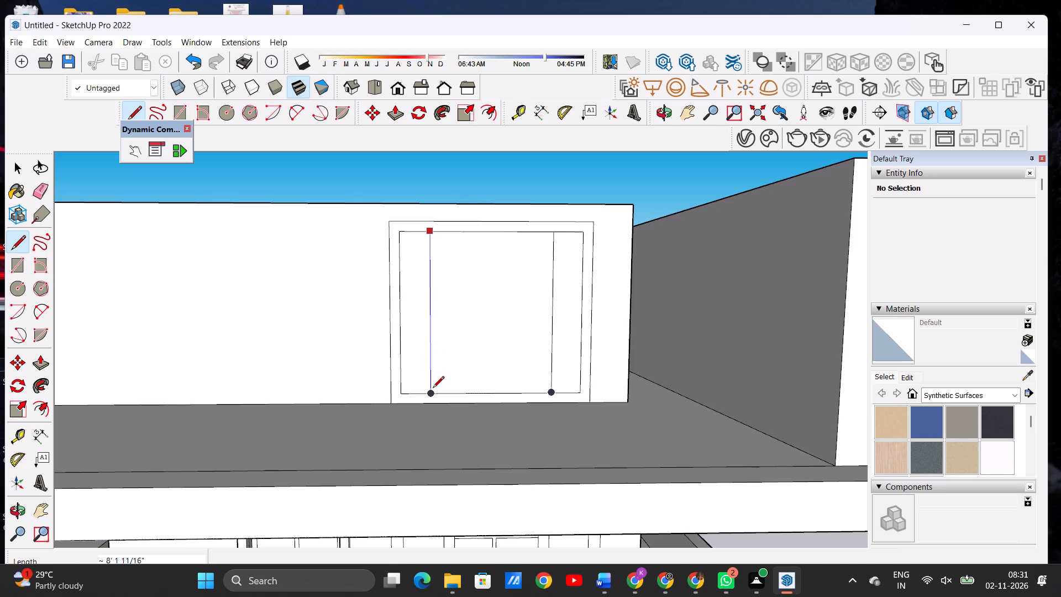
left_click(433, 389)
key("space")
Offset the outline of the door's wide central panel inward by about 6 3/8".
scroll(484, 427, "down", 5)
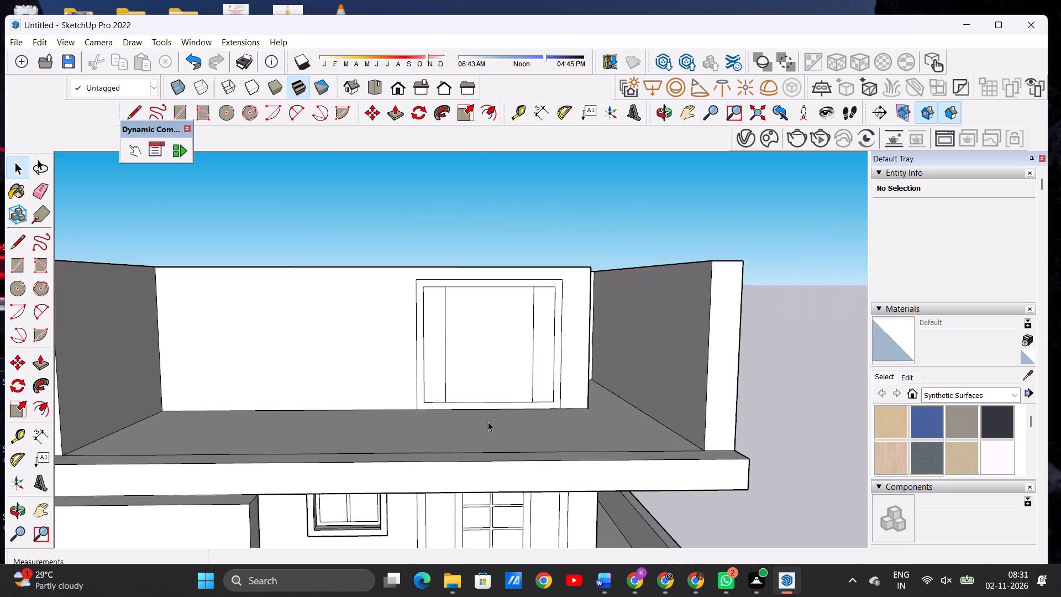
scroll(488, 422, "down", 1)
scroll(499, 398, "up", 5)
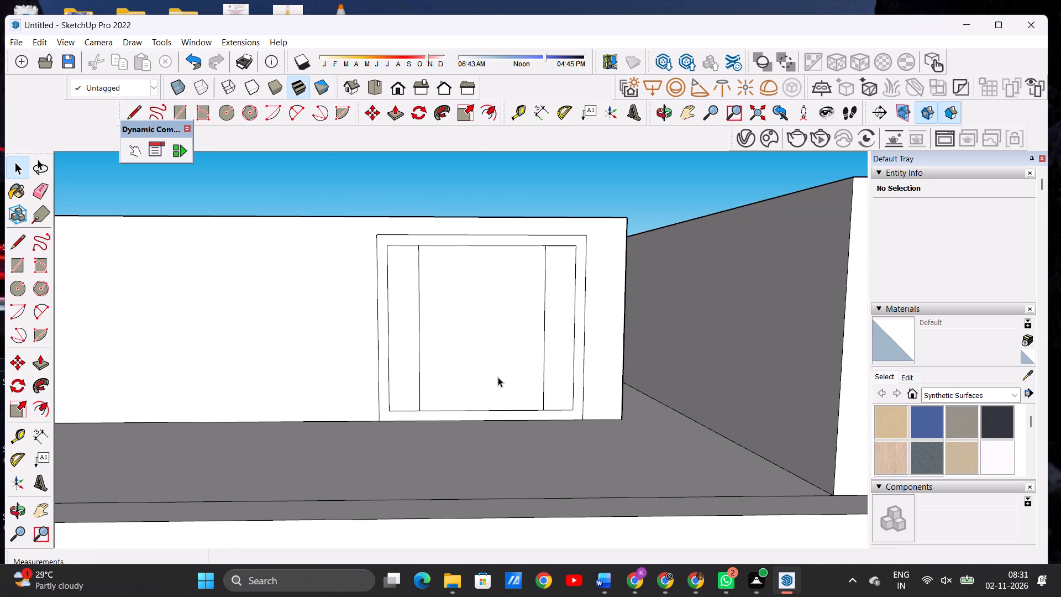
type("OF")
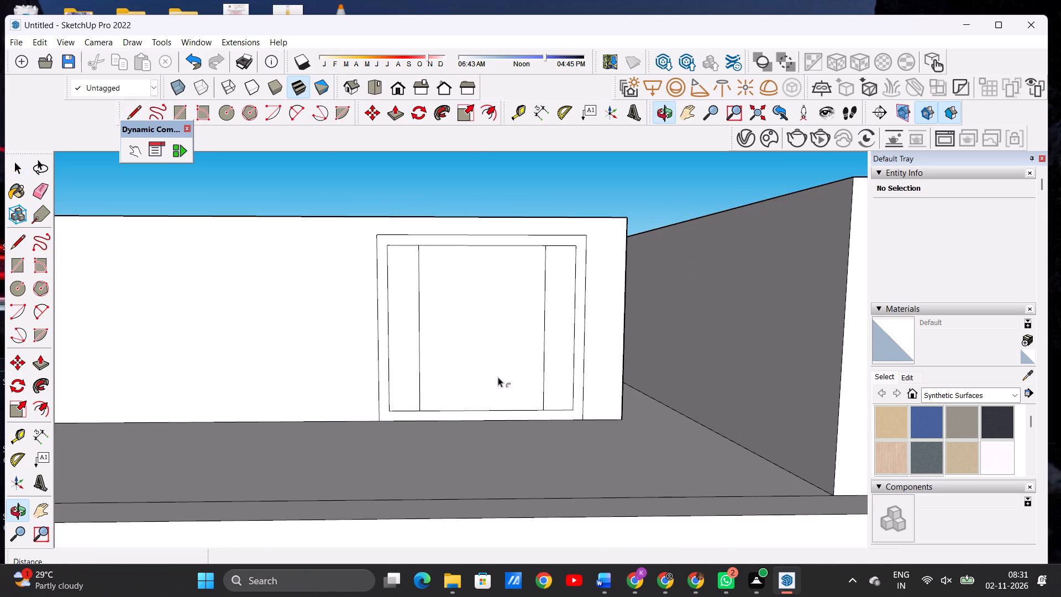
left_click(459, 268)
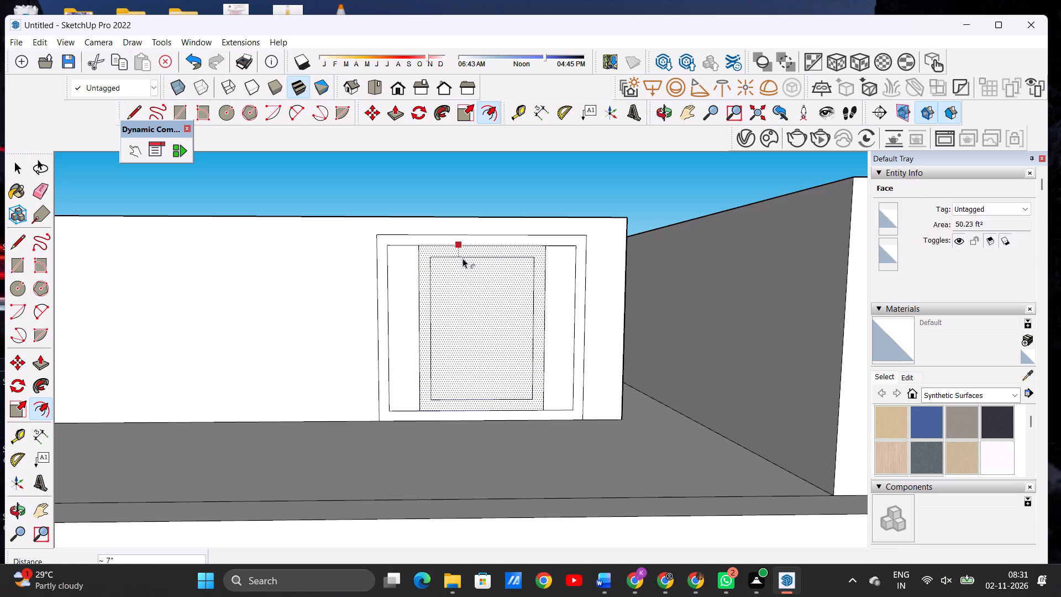
left_click(464, 256)
key("space")
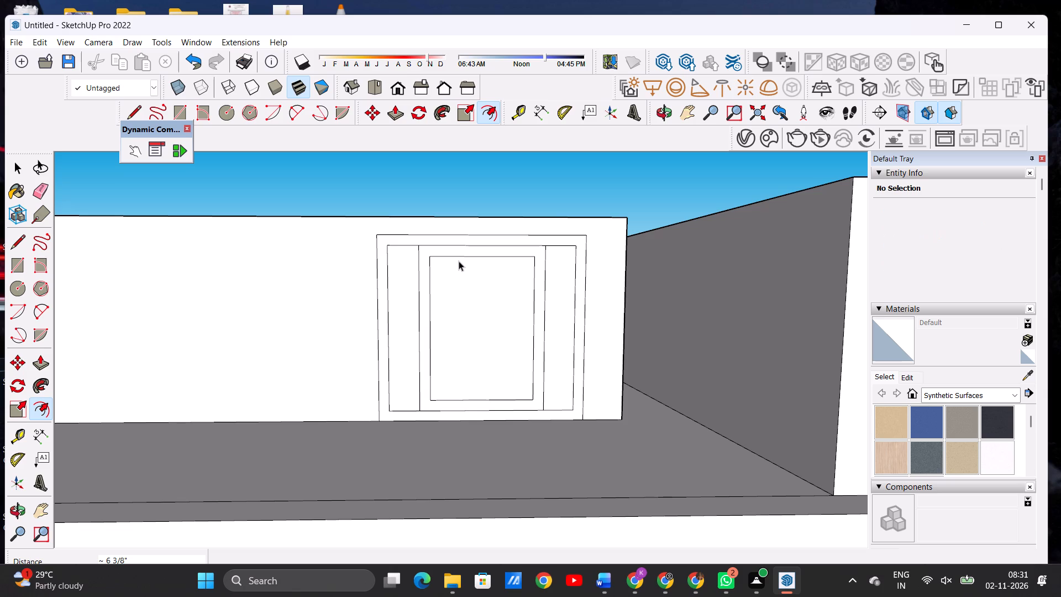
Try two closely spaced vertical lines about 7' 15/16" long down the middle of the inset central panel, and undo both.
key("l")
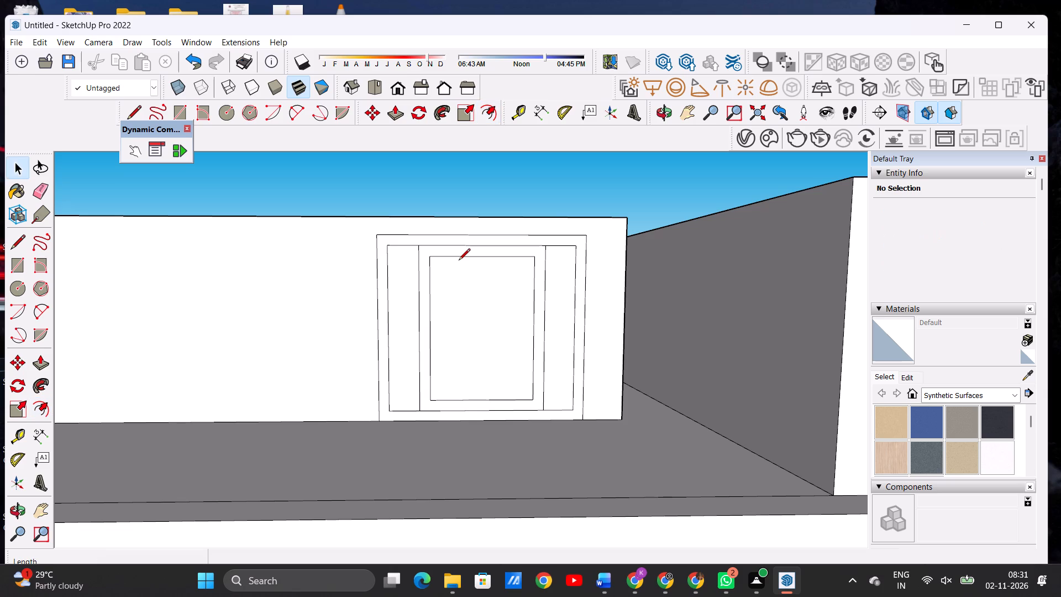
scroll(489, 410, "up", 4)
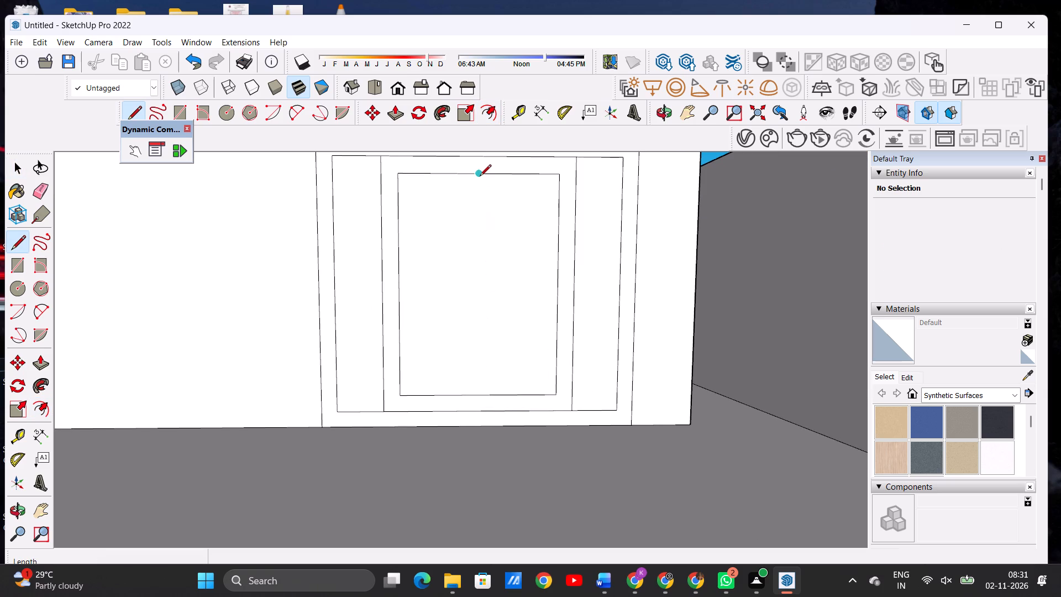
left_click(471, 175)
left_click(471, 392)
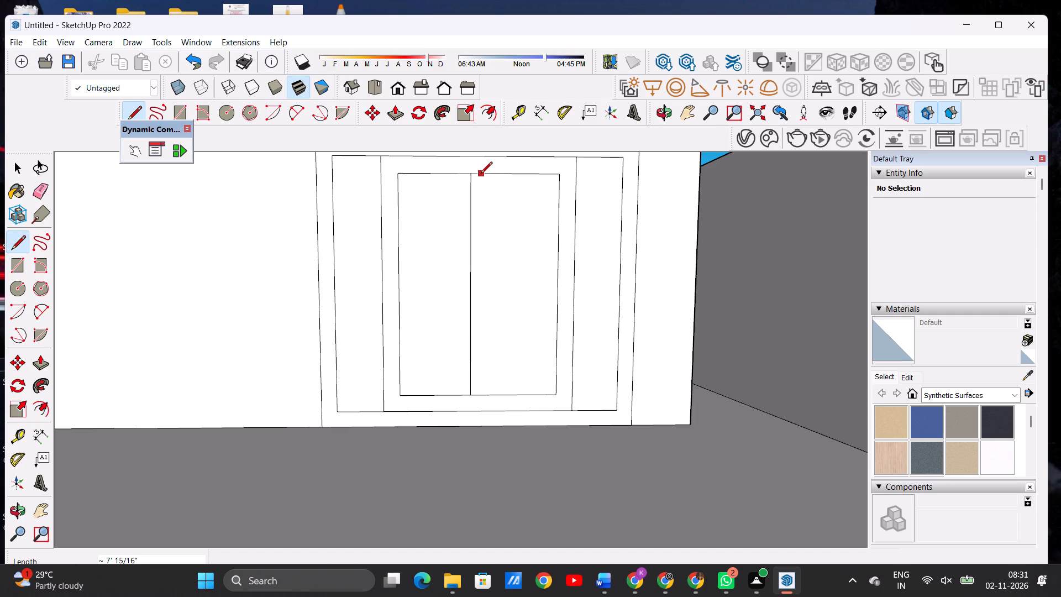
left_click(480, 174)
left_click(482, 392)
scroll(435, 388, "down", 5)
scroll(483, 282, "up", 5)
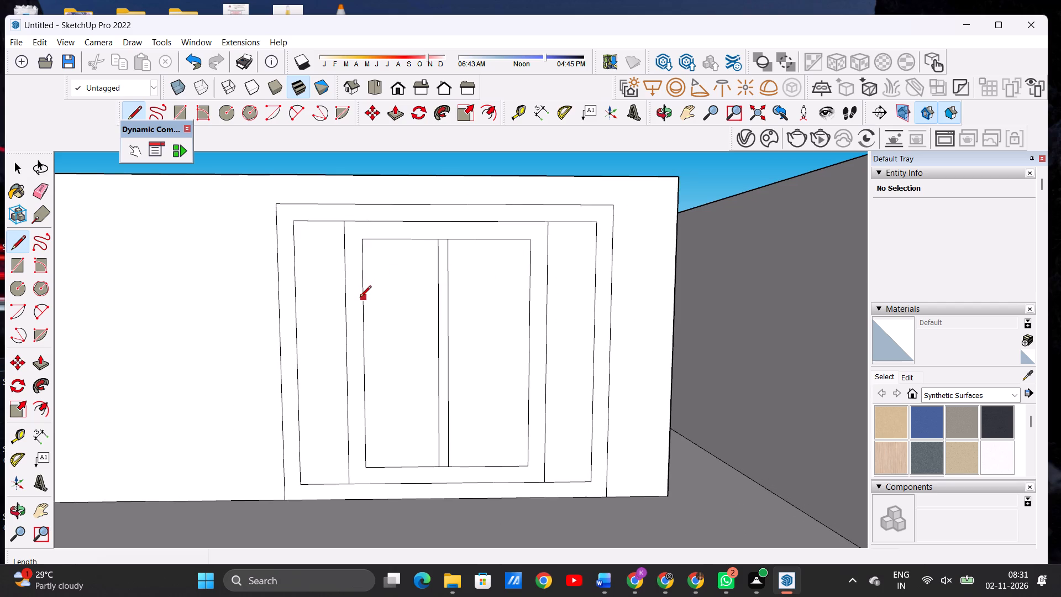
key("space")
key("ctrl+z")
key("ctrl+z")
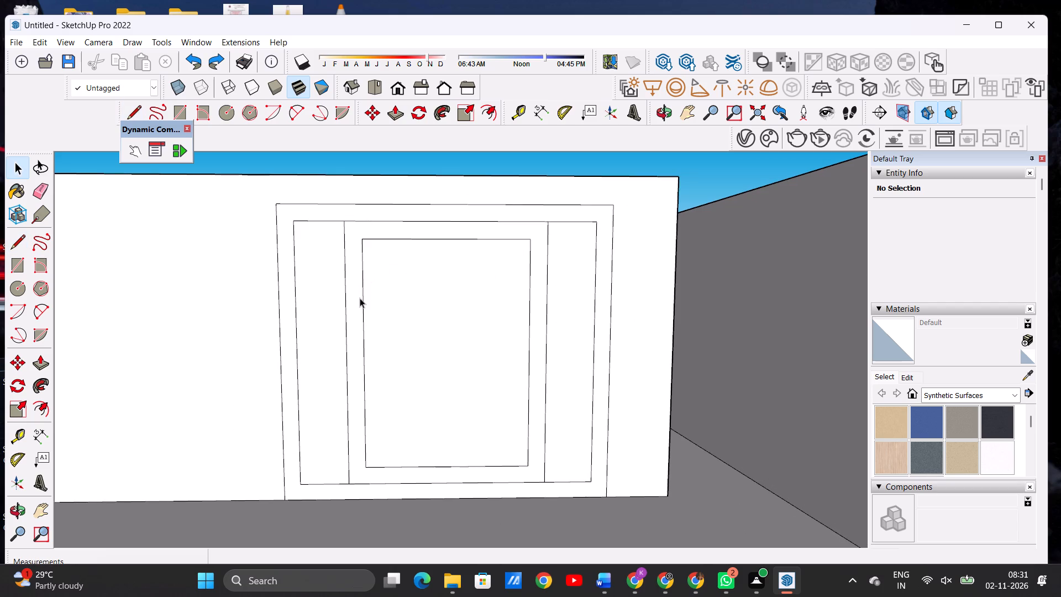
Draw a narrower pair of vertical divider lines, about 7' 15/16" long, down the middle of the inset central panel.
key("l")
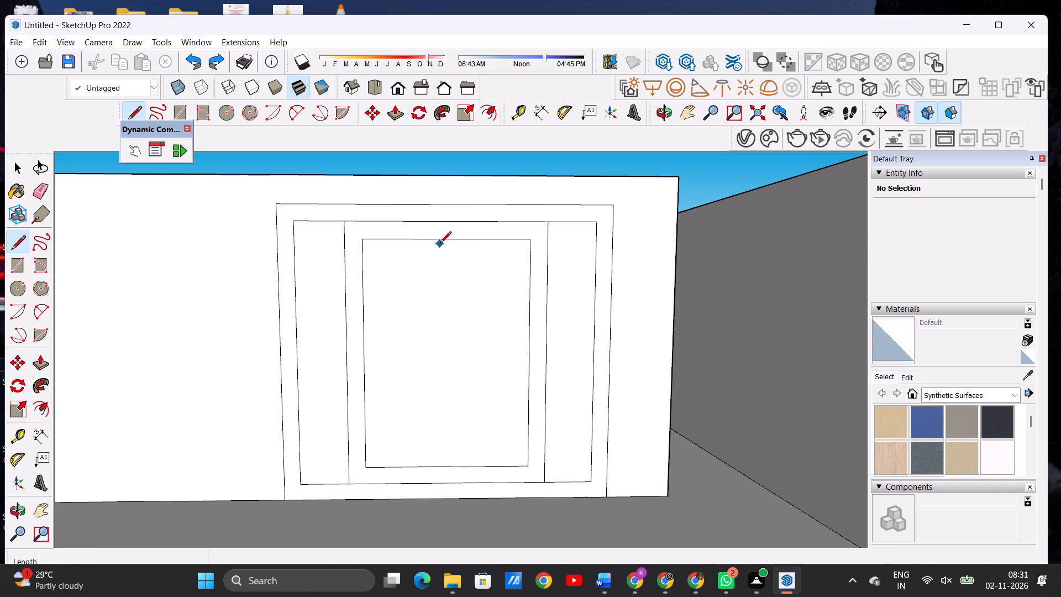
left_click(438, 239)
left_click(433, 468)
scroll(448, 244, "up", 6)
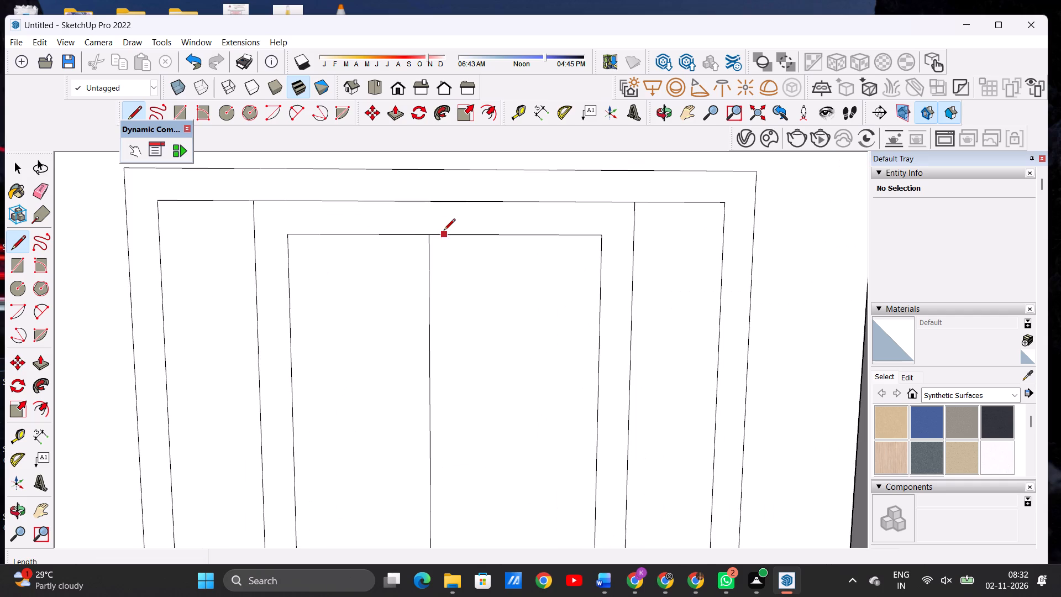
left_click(438, 233)
scroll(443, 263, "down", 10)
scroll(437, 376, "up", 10)
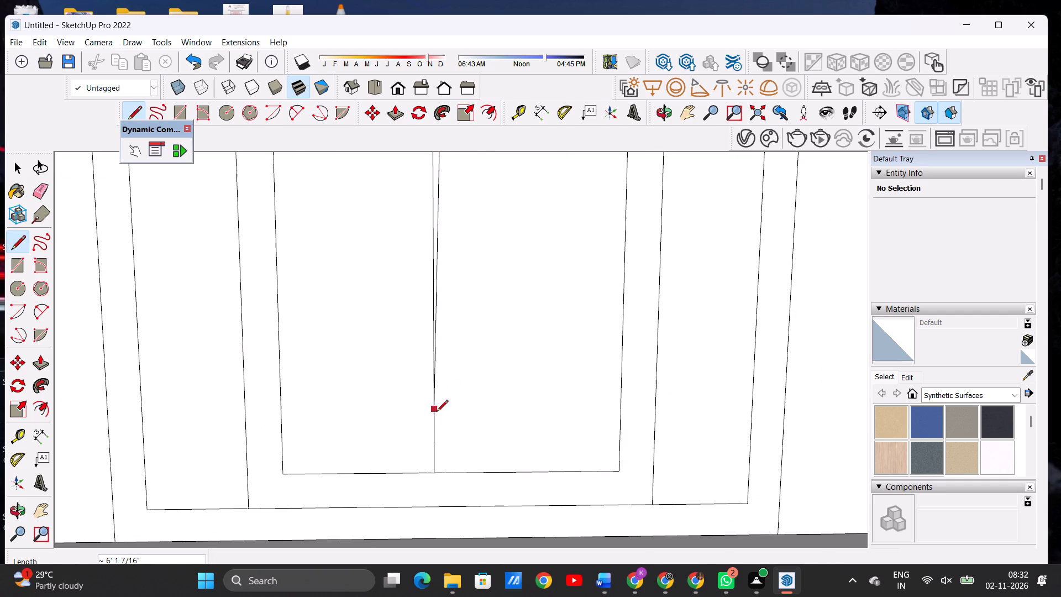
left_click(444, 469)
scroll(370, 399, "down", 9)
scroll(370, 403, "up", 1)
scroll(370, 405, "down", 2)
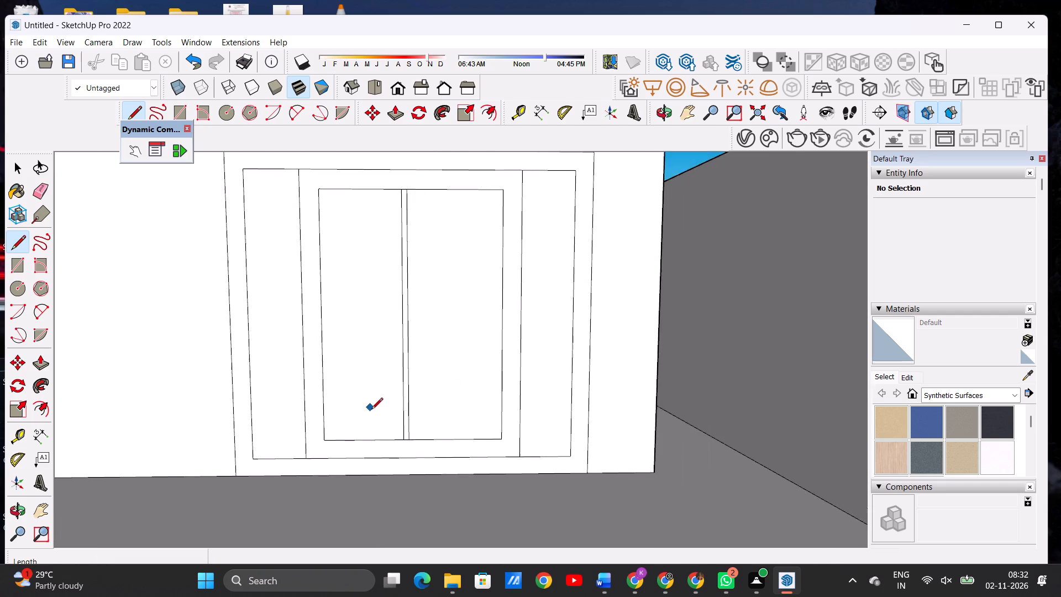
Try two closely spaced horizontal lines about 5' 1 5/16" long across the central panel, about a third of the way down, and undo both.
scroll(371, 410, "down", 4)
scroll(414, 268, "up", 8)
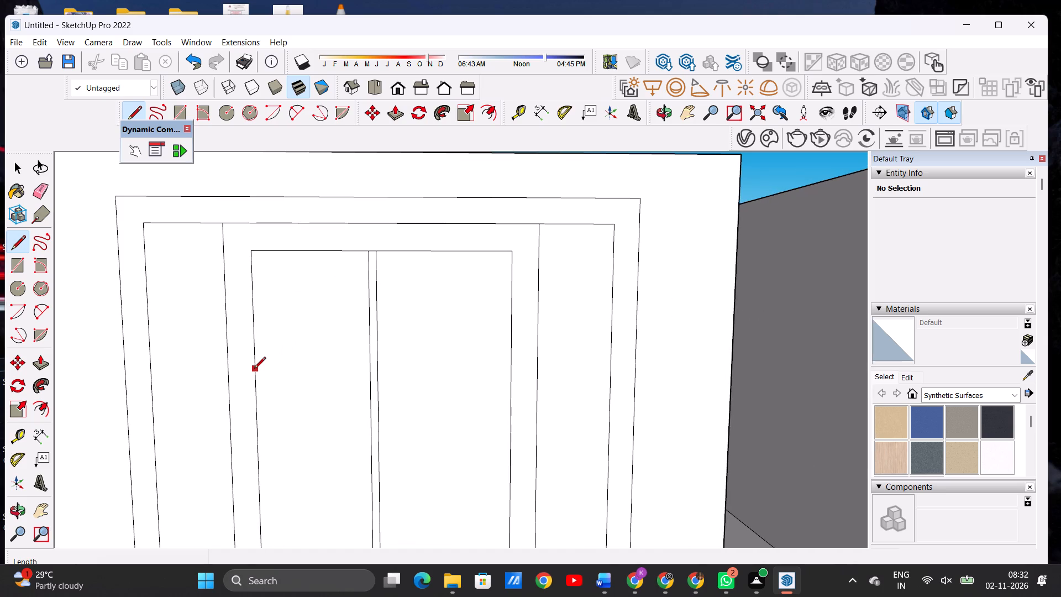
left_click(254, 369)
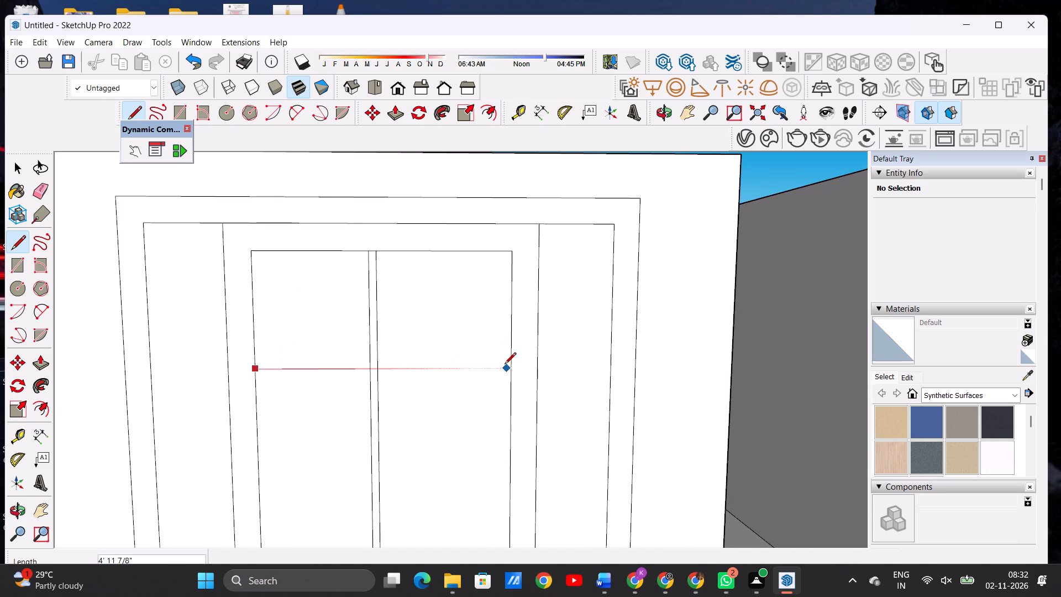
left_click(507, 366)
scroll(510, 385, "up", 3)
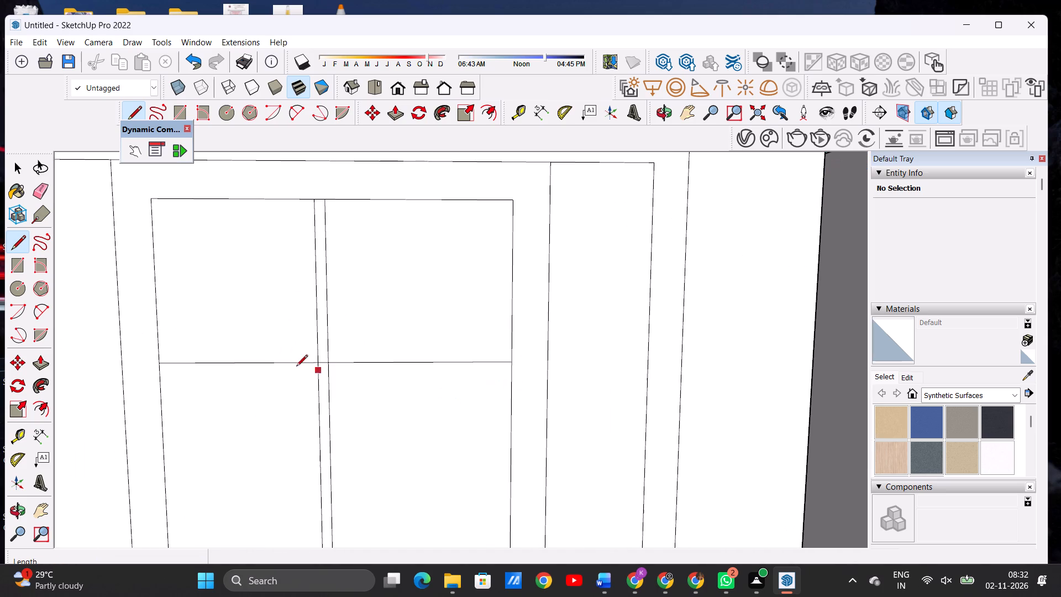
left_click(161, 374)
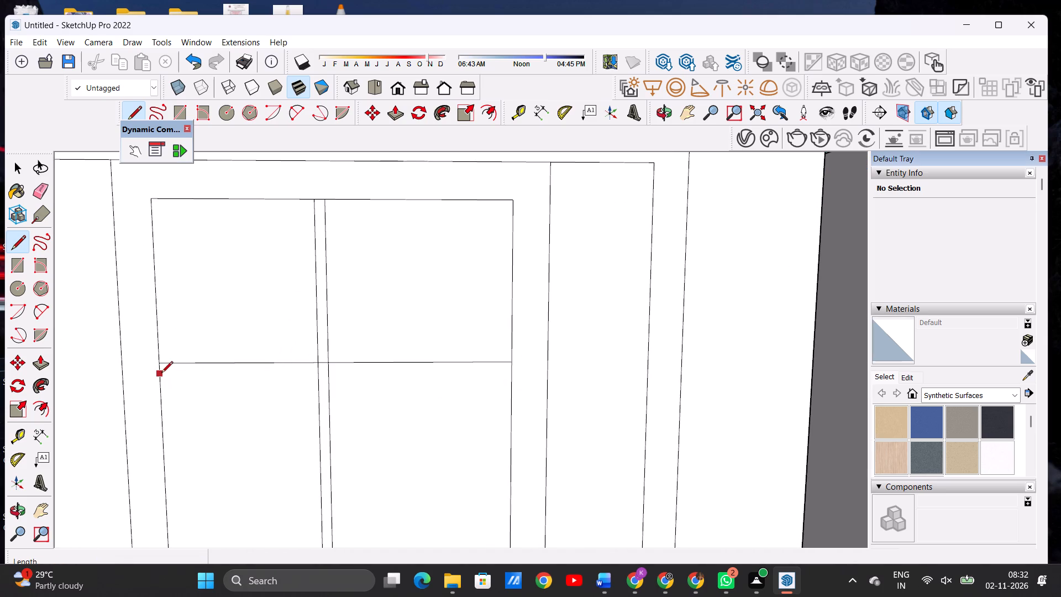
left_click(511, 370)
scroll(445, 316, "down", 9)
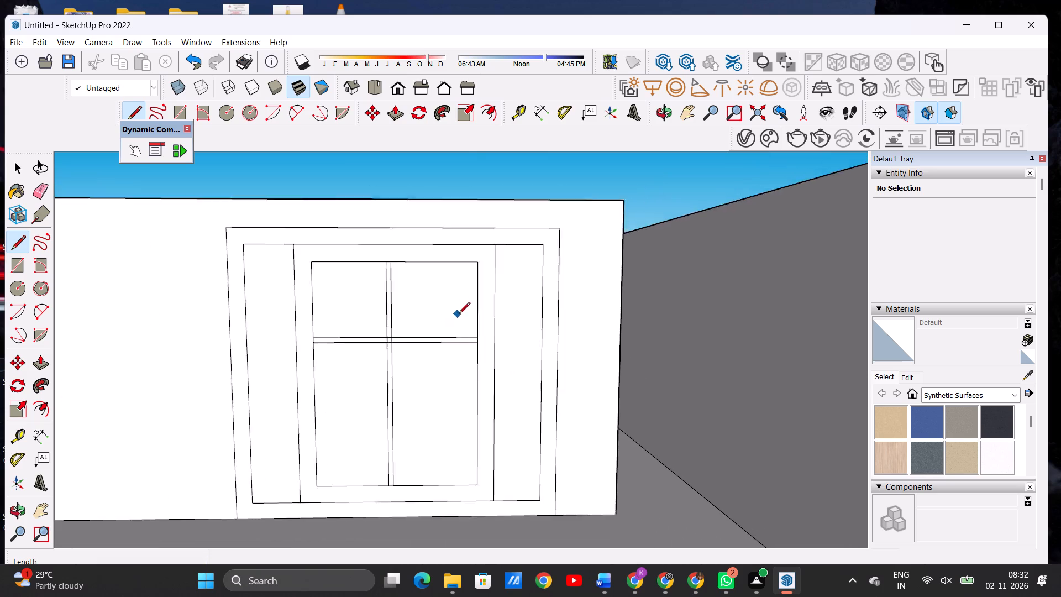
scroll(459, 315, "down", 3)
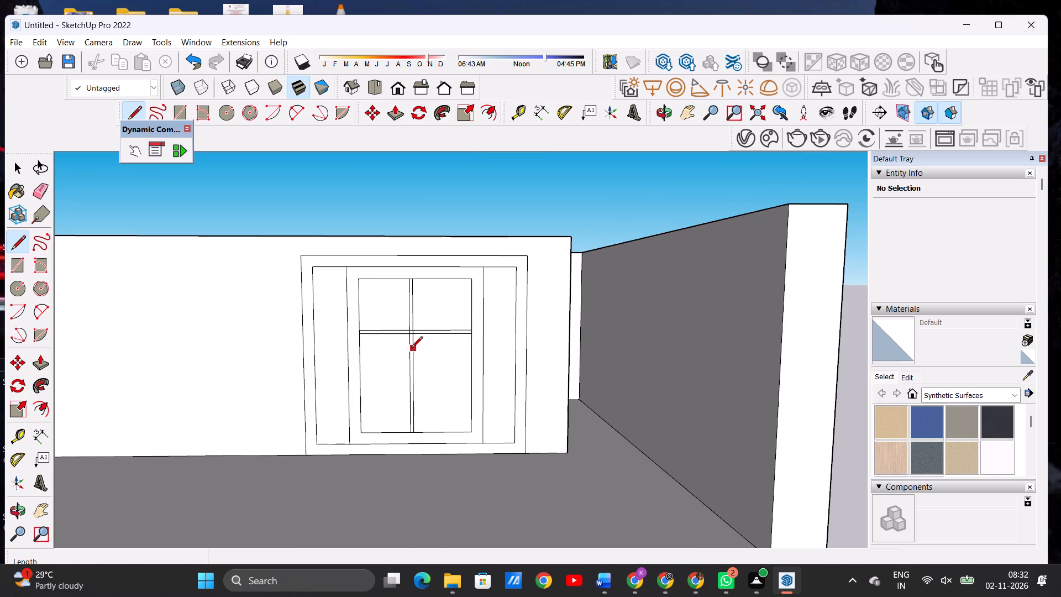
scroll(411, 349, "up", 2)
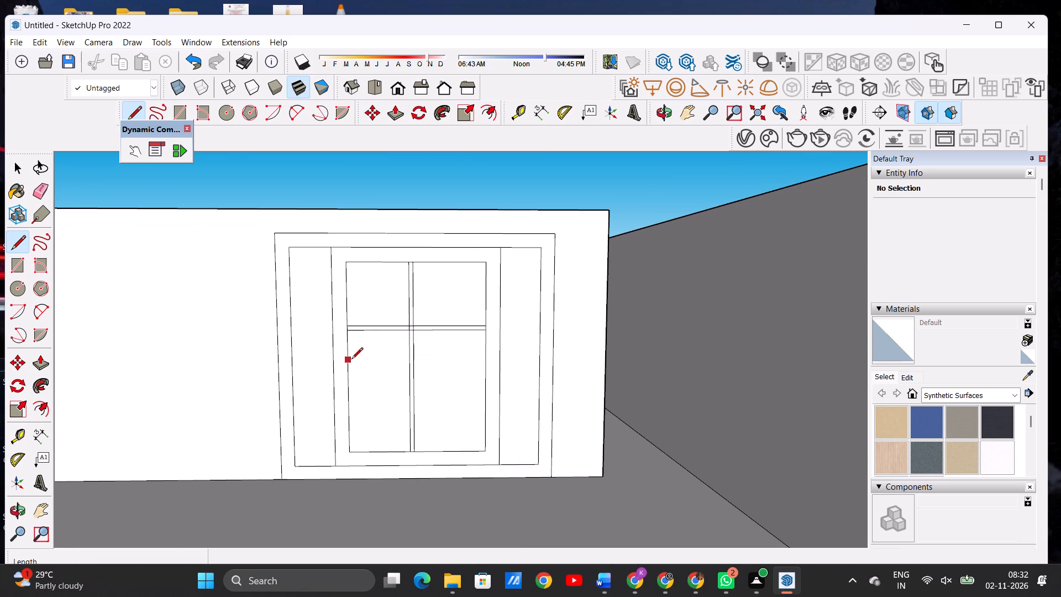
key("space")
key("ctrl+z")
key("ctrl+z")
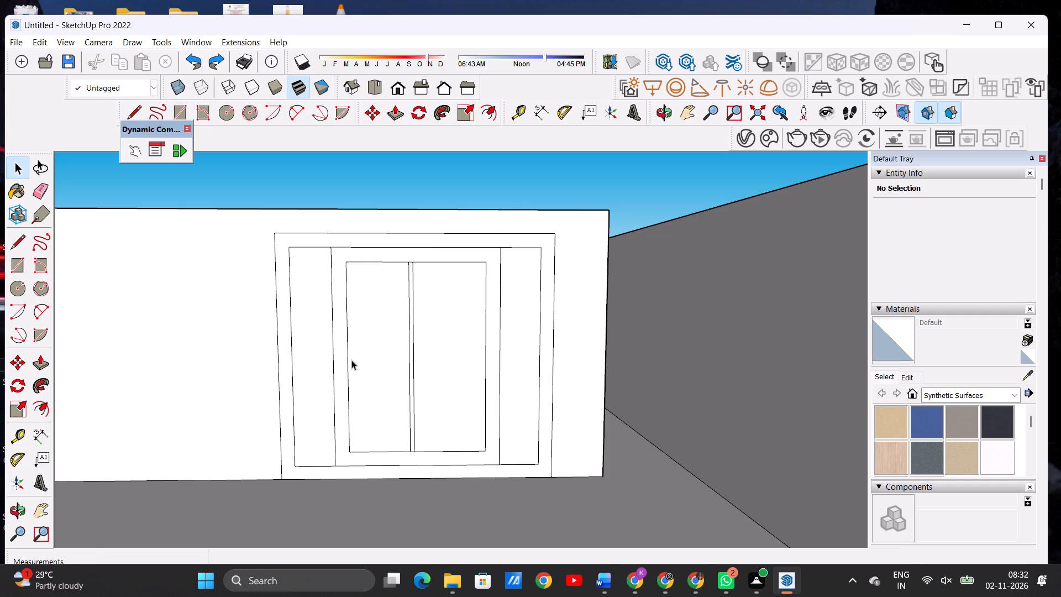
Draw two closely spaced horizontal lines about 5' 1 5/16" long across the inset central panel, about a quarter of the way down.
key("l")
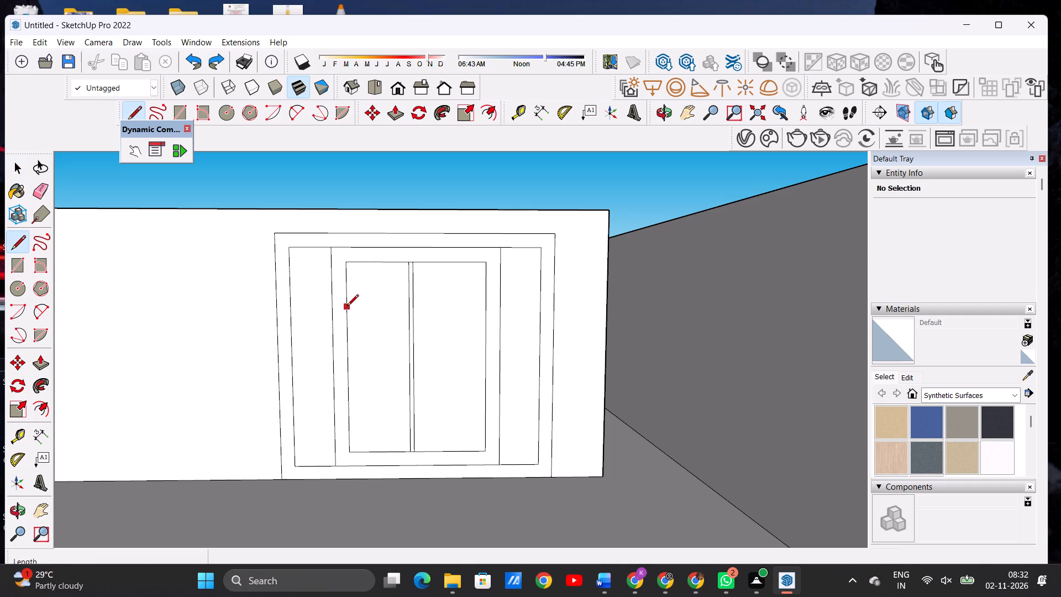
left_click(347, 307)
left_click(487, 305)
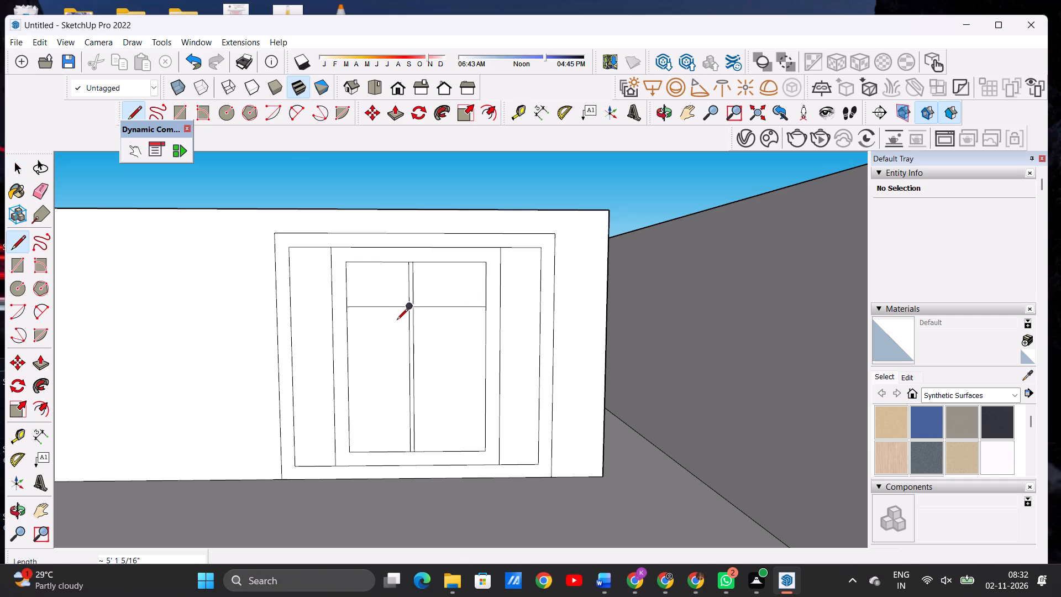
scroll(393, 323, "up", 4)
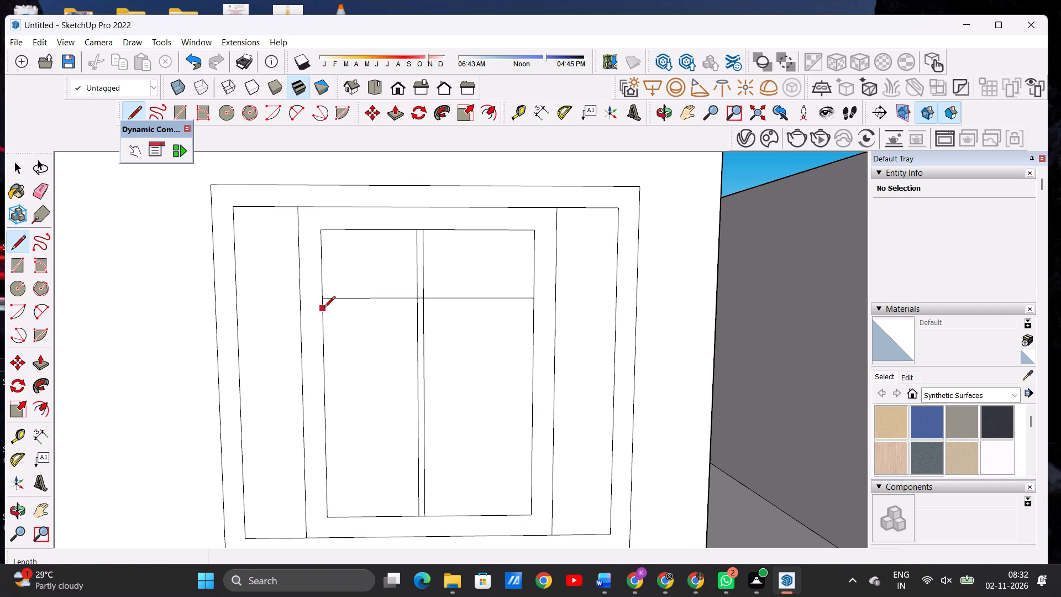
left_click(323, 307)
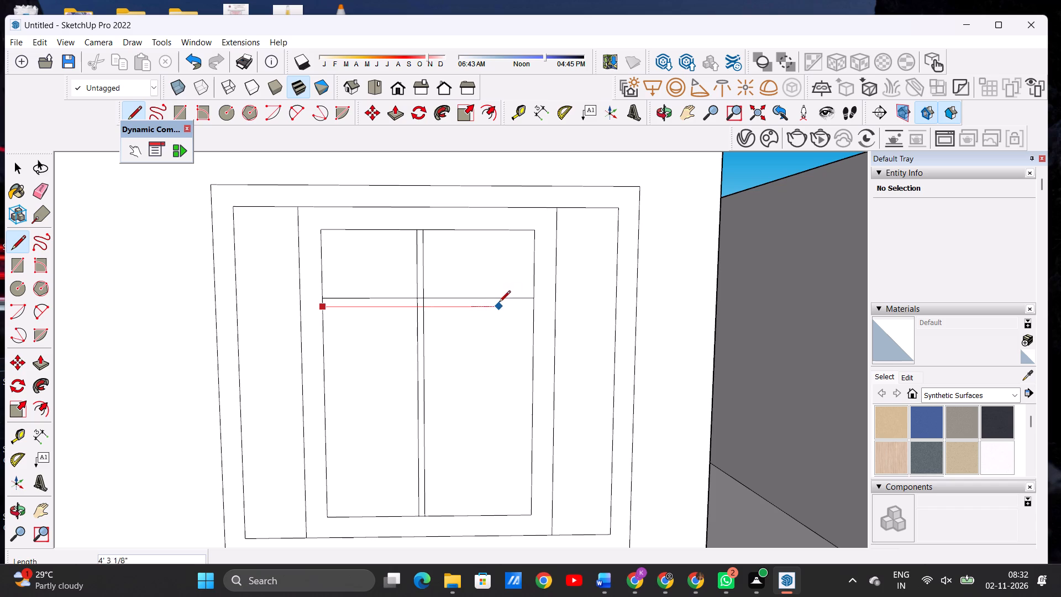
left_click(532, 306)
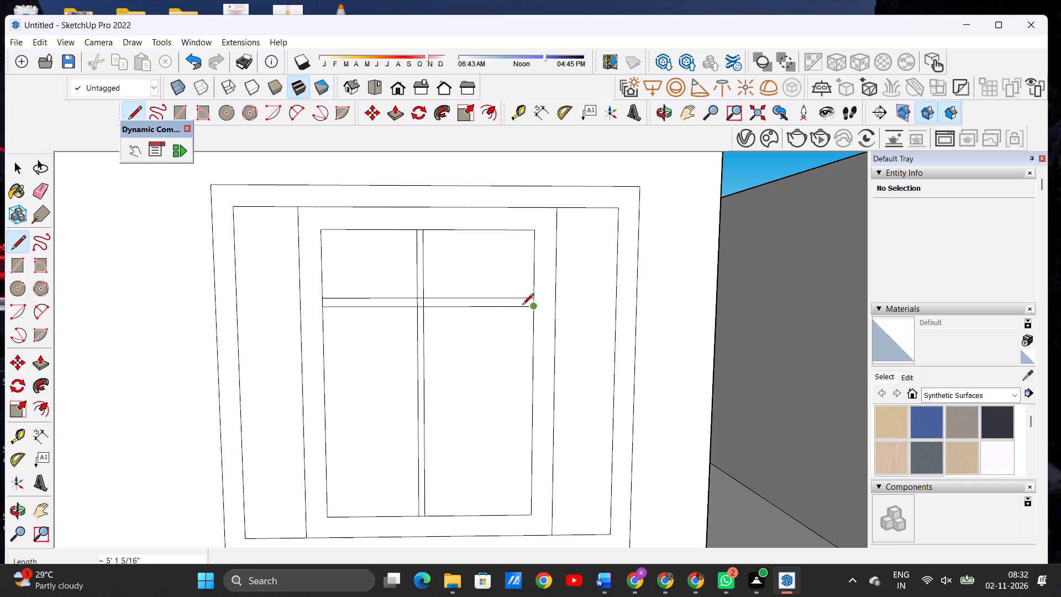
scroll(355, 307, "down", 6)
scroll(388, 347, "up", 6)
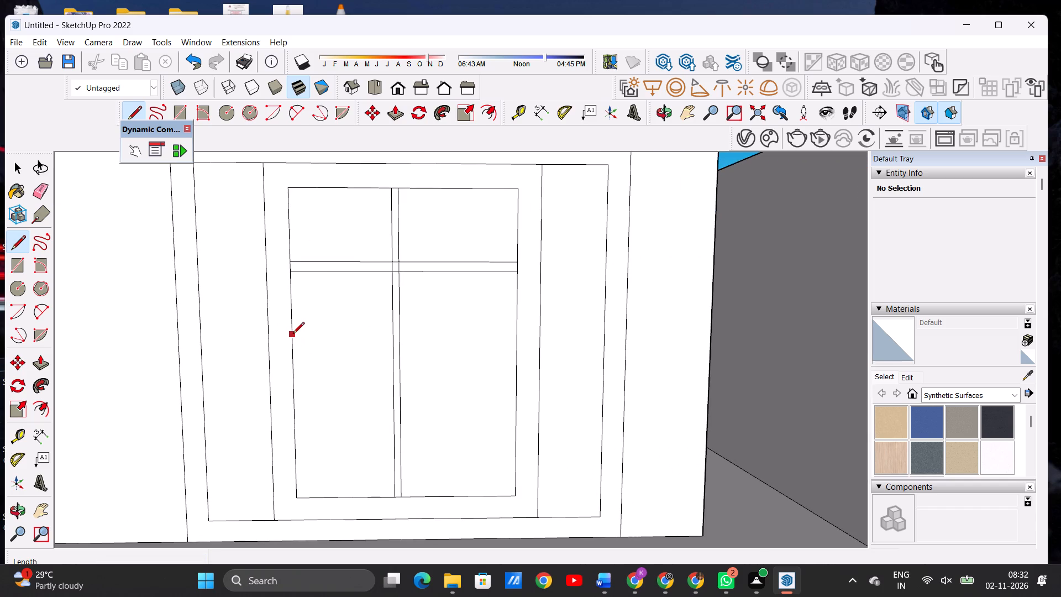
Draw two more pairs of closely spaced horizontal lines, about 5' 1 5/16" long, across the central panel, about halfway and three-quarters down.
left_click(293, 334)
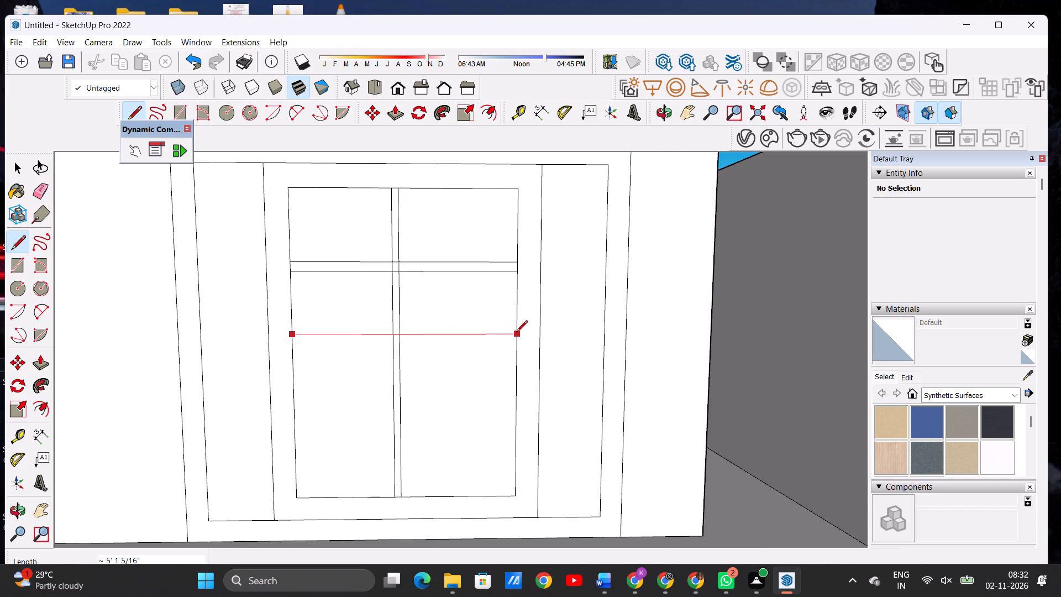
left_click(516, 333)
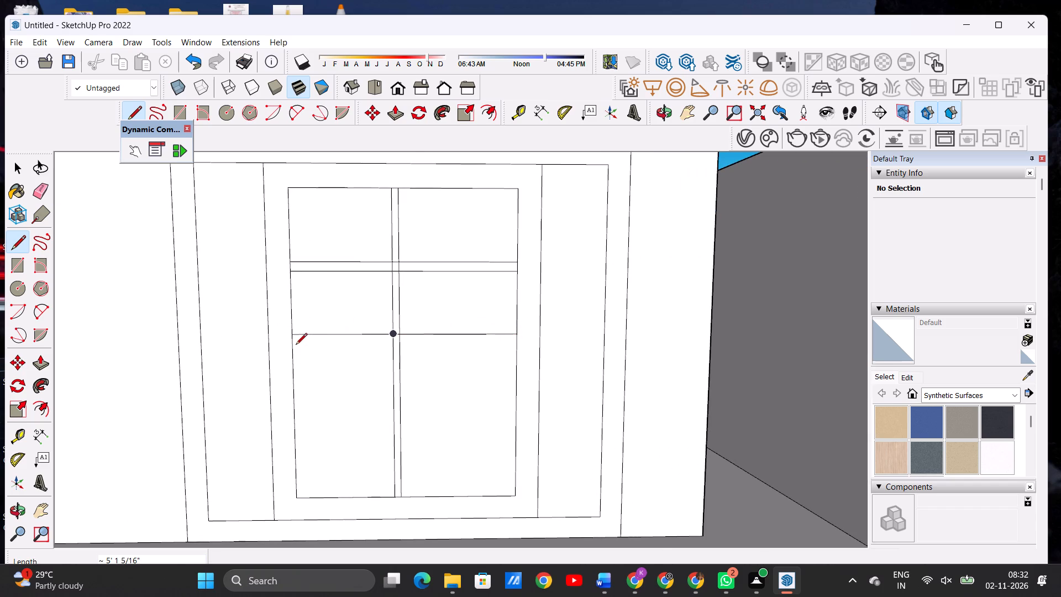
left_click(293, 343)
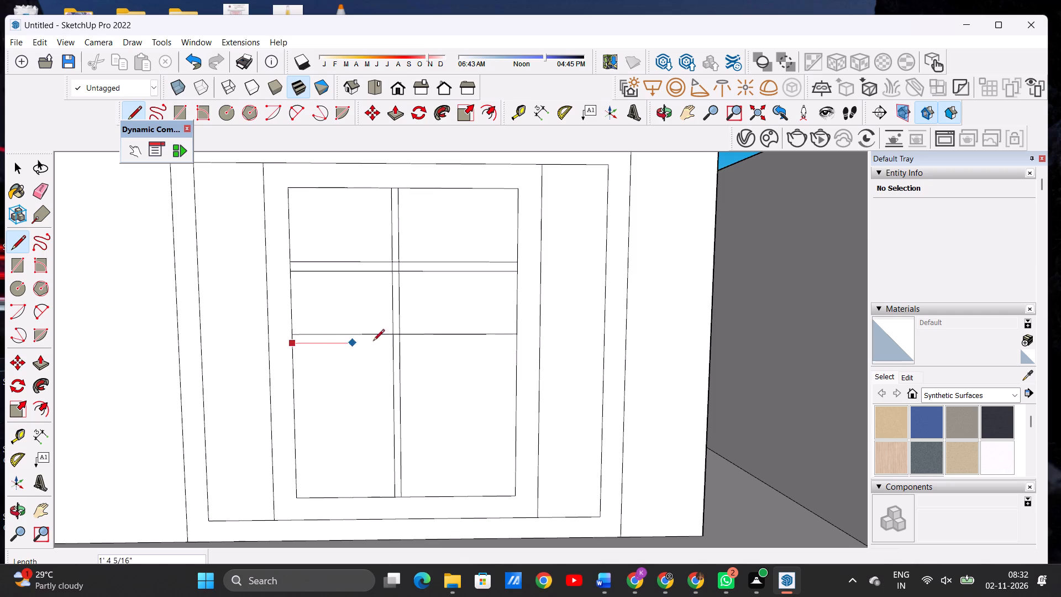
left_click(514, 344)
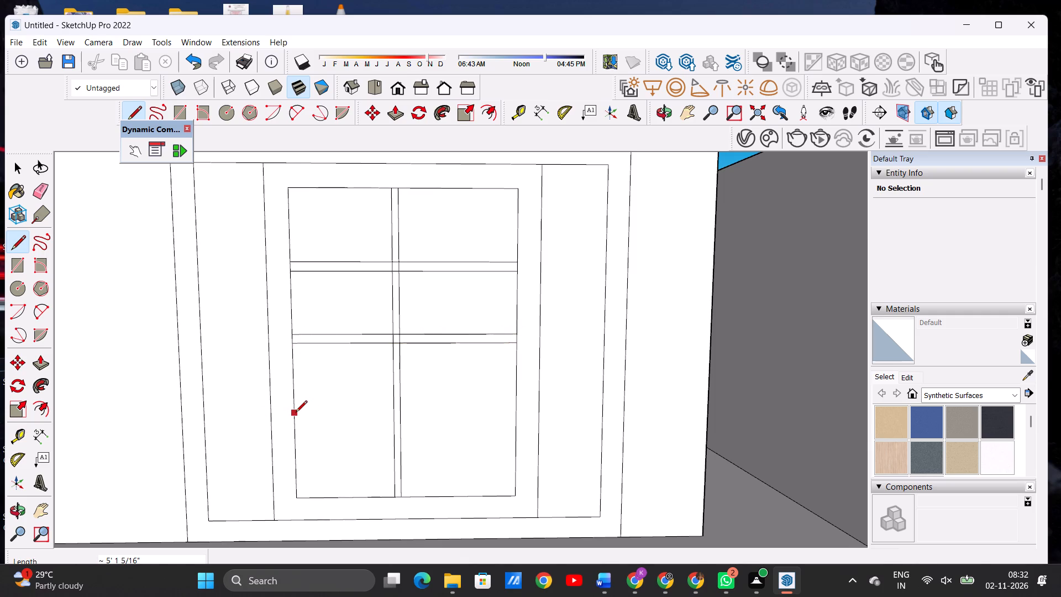
left_click(296, 413)
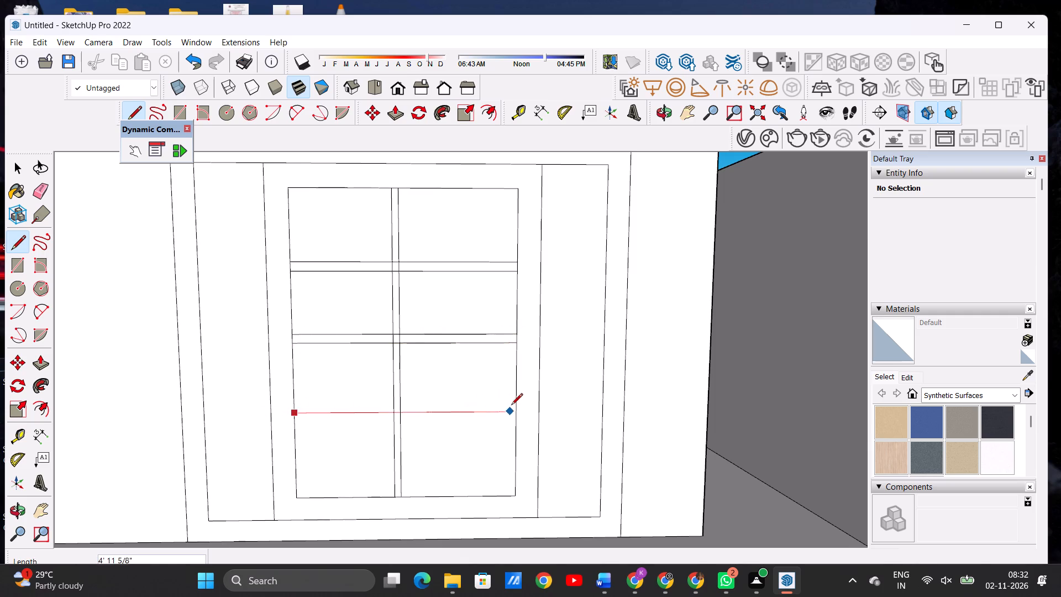
left_click(514, 410)
scroll(407, 443, "up", 3)
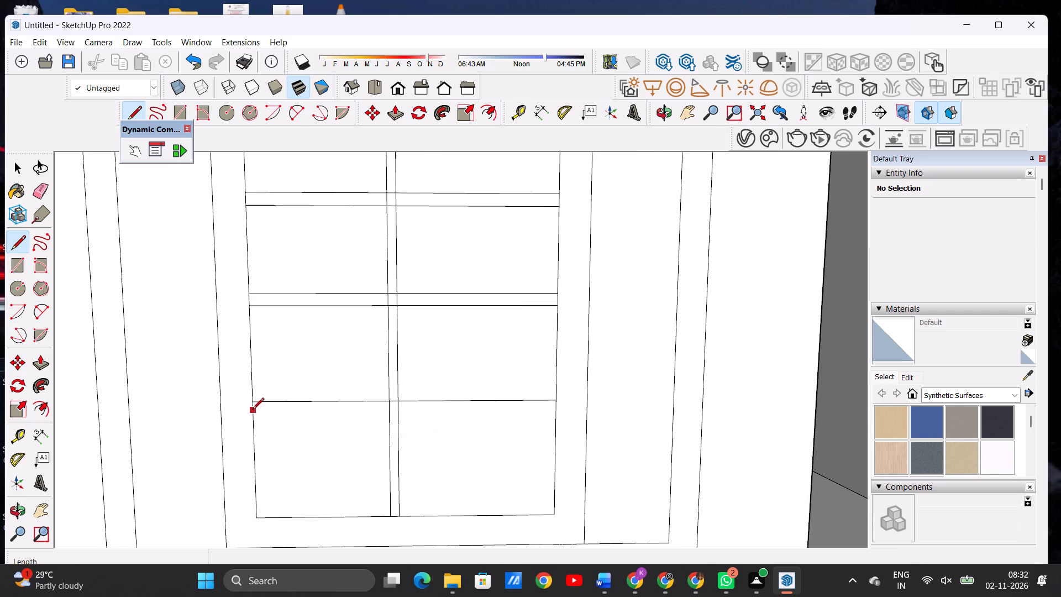
left_click(249, 410)
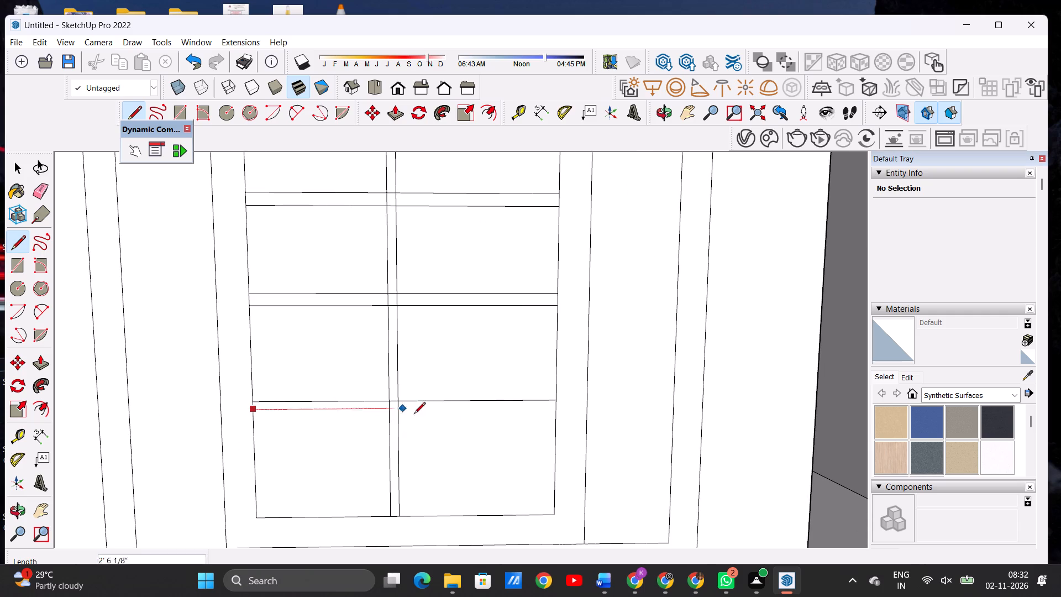
left_click(556, 412)
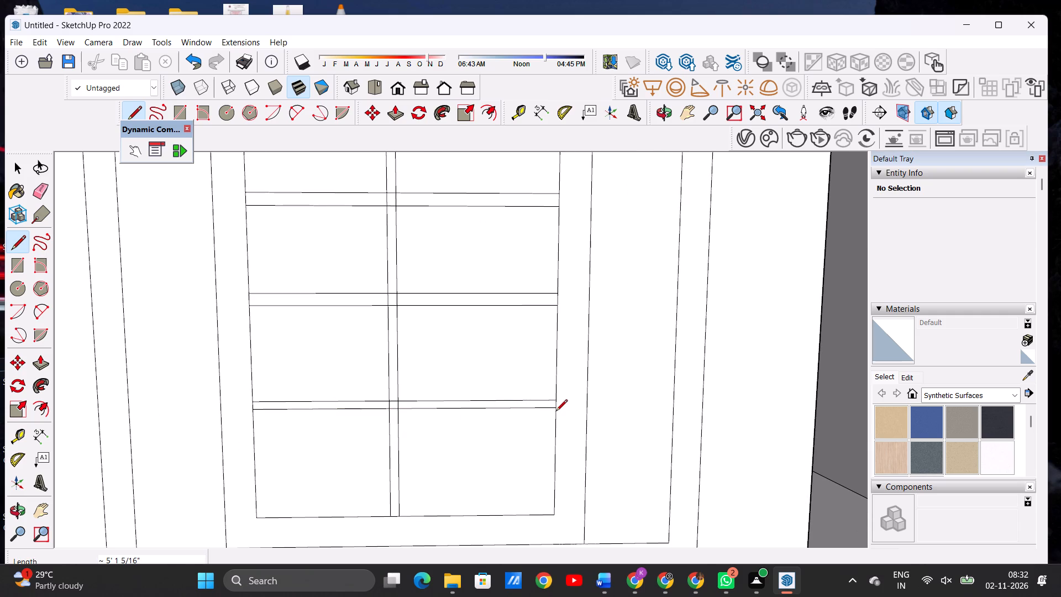
key("space")
Erase the line segments inside the lowest crossing of the vertical and horizontal divider bars in the door's central panel.
scroll(556, 412, "up", 1)
scroll(312, 500, "down", 4)
scroll(338, 449, "up", 8)
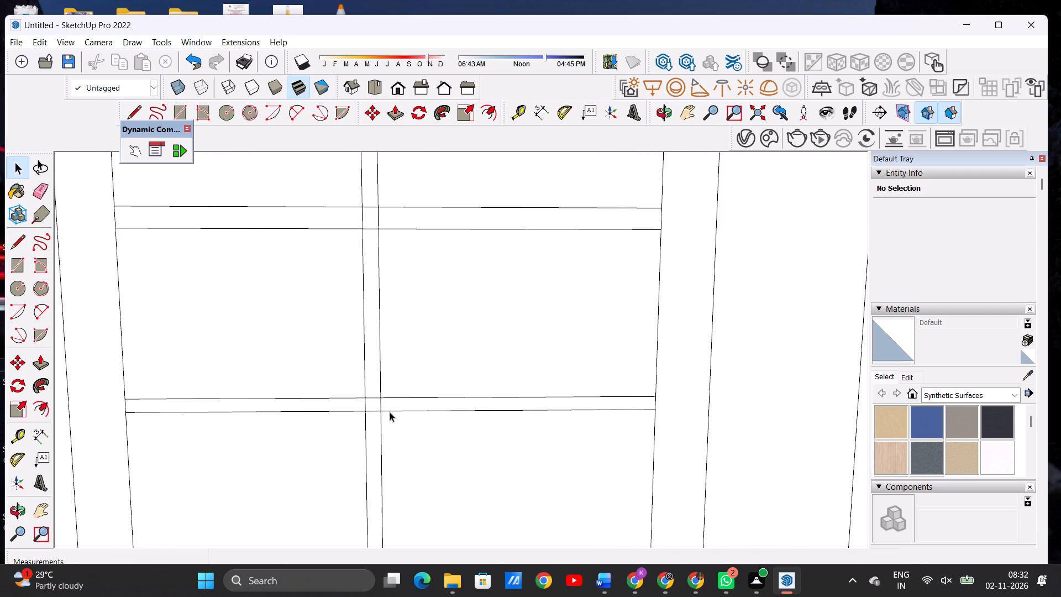
scroll(390, 412, "up", 3)
key("e")
scroll(366, 409, "up", 6)
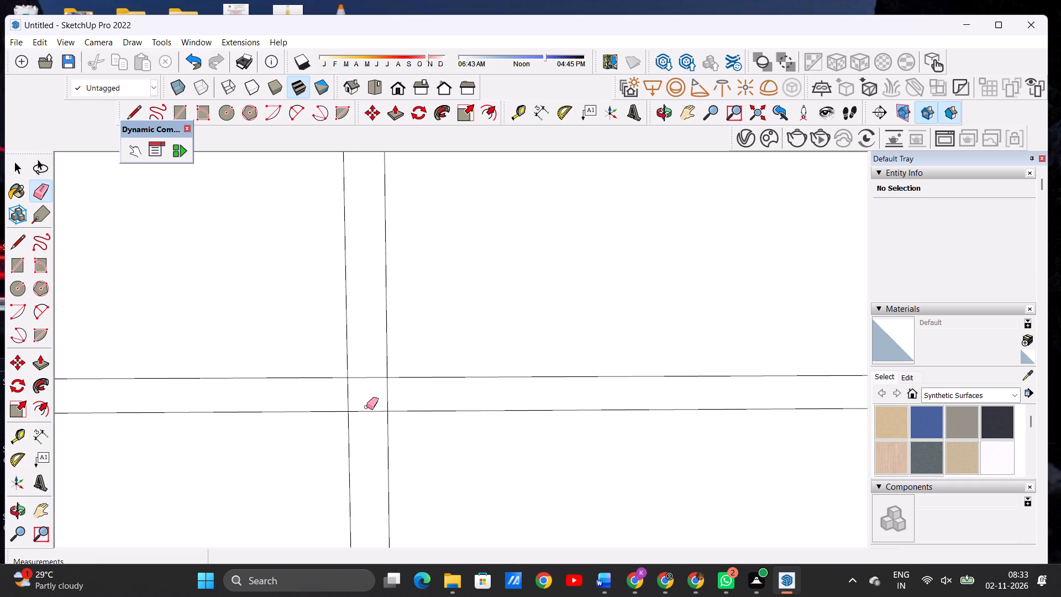
left_click_drag(366, 376, 375, 424)
left_click(349, 397)
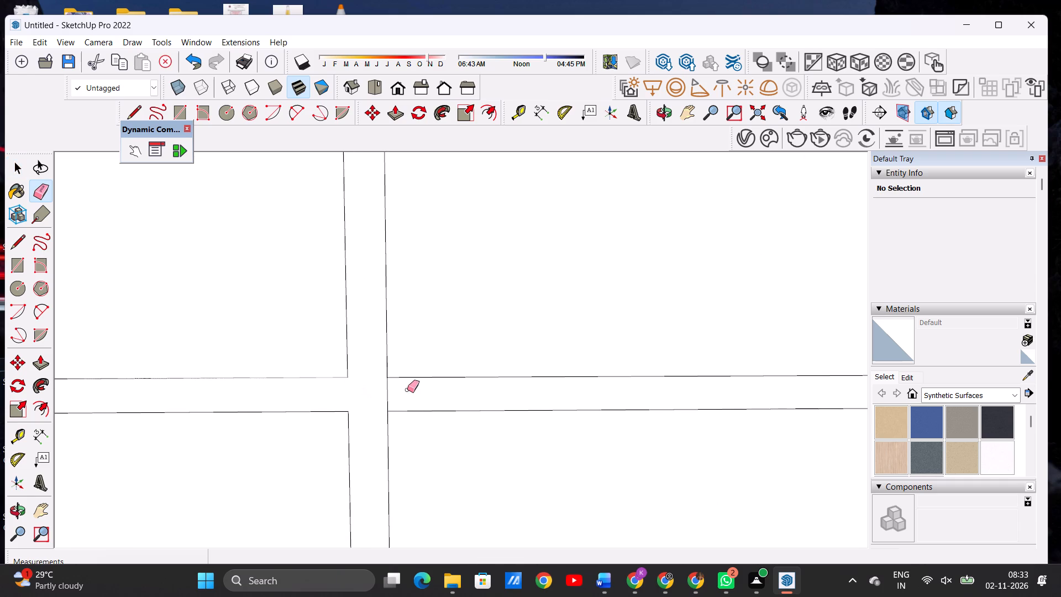
left_click(388, 394)
Erase the line segments inside the middle crossing of the door's divider bars.
scroll(386, 401, "down", 20)
scroll(369, 317, "up", 5)
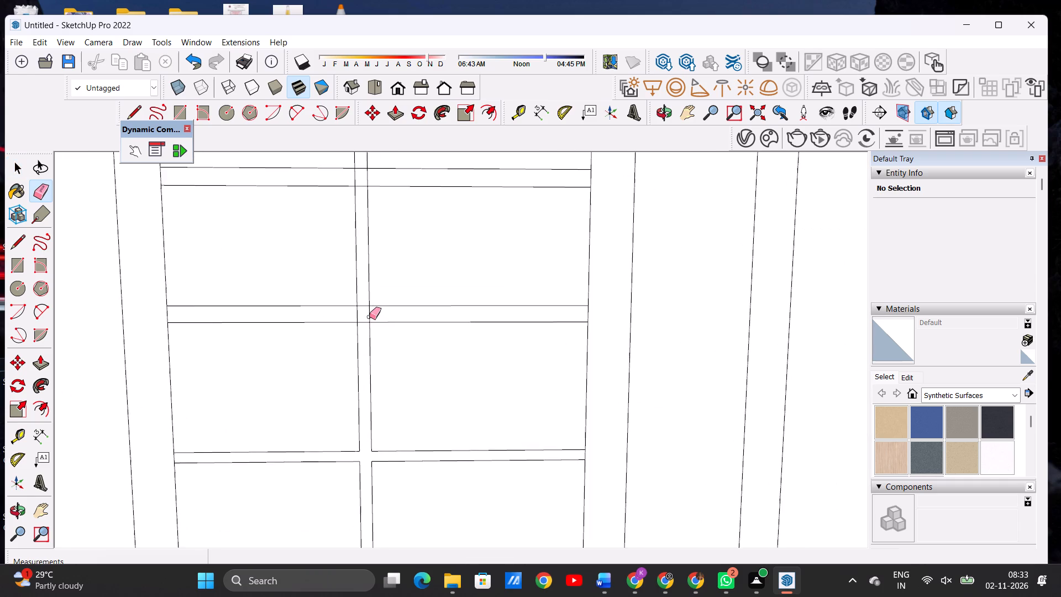
scroll(369, 317, "up", 2)
scroll(369, 317, "down", 1)
scroll(369, 317, "up", 8)
left_click_drag(359, 269, 361, 290)
left_click_drag(353, 313, 358, 336)
left_click_drag(350, 312, 337, 311)
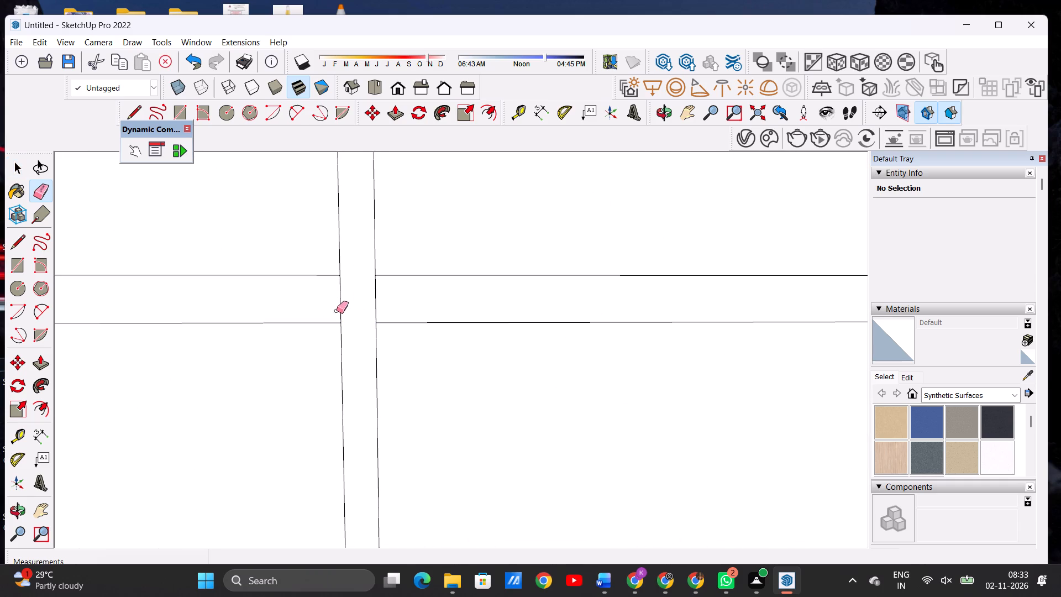
left_click_drag(337, 311, 334, 310)
left_click_drag(379, 303, 400, 300)
left_click_drag(386, 298, 361, 302)
Erase the line segments inside the uppermost crossing of the divider bars to complete the door's open grid.
scroll(384, 339, "down", 2)
scroll(384, 340, "up", 1)
scroll(384, 340, "down", 11)
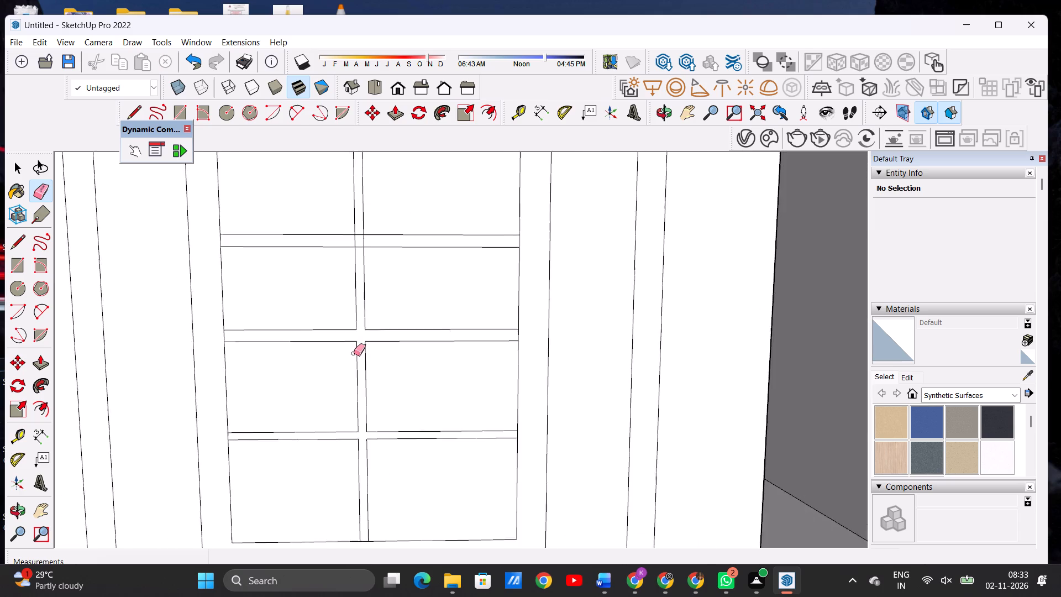
scroll(354, 353, "down", 5)
scroll(354, 352, "up", 1)
scroll(354, 350, "down", 1)
scroll(358, 276, "up", 6)
scroll(359, 256, "down", 1)
scroll(359, 256, "up", 10)
scroll(361, 237, "down", 1)
scroll(361, 237, "up", 6)
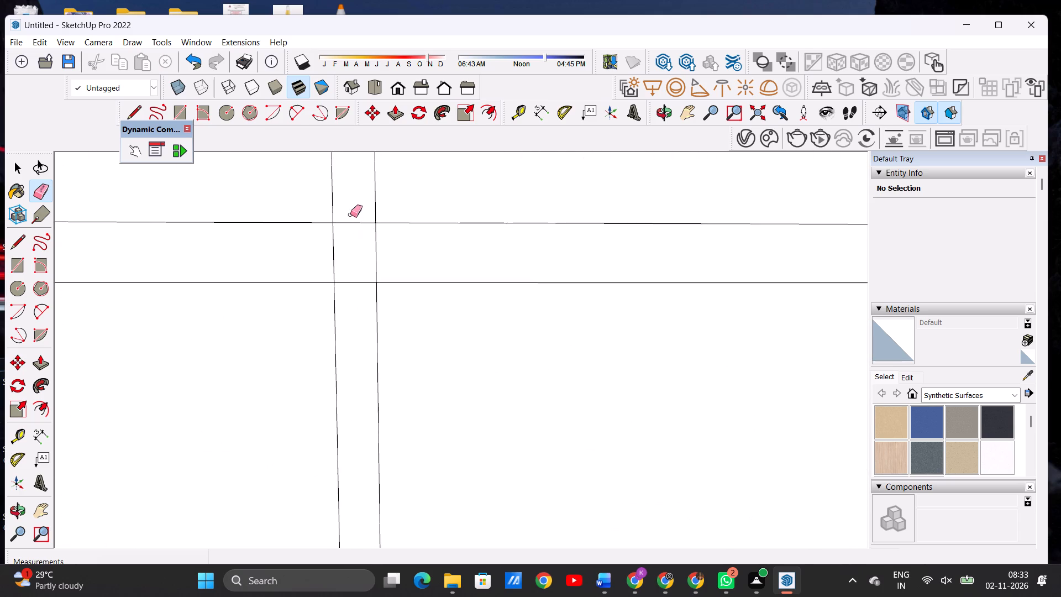
left_click_drag(350, 212, 351, 235)
left_click_drag(351, 262, 358, 294)
left_click_drag(343, 260, 302, 261)
left_click_drag(365, 252, 393, 252)
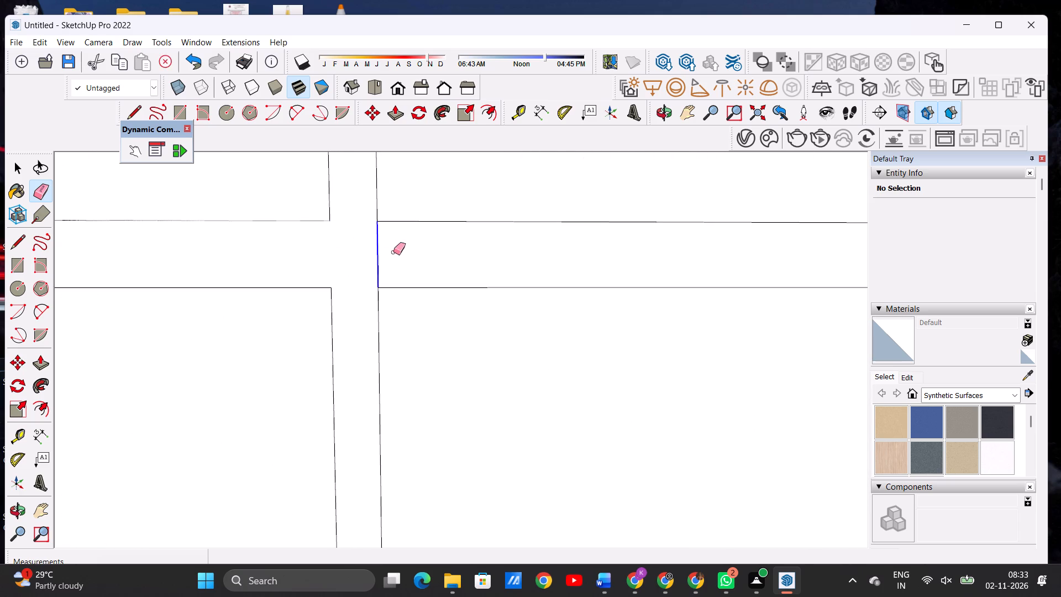
scroll(365, 334, "down", 5)
scroll(367, 345, "up", 1)
scroll(367, 345, "down", 7)
scroll(369, 353, "up", 1)
scroll(369, 353, "down", 20)
scroll(369, 353, "down", 7)
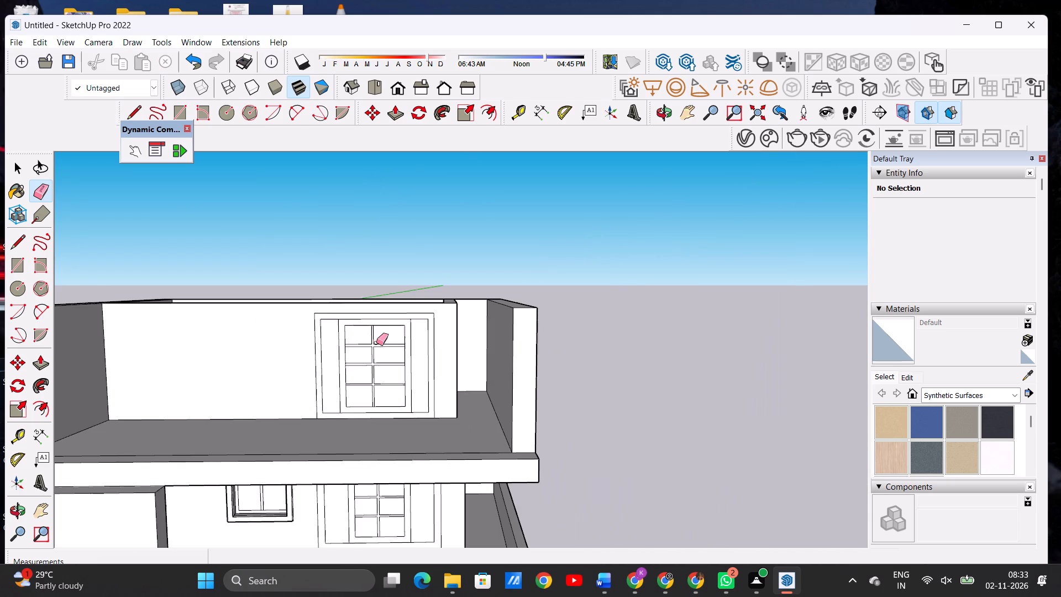
key("space")
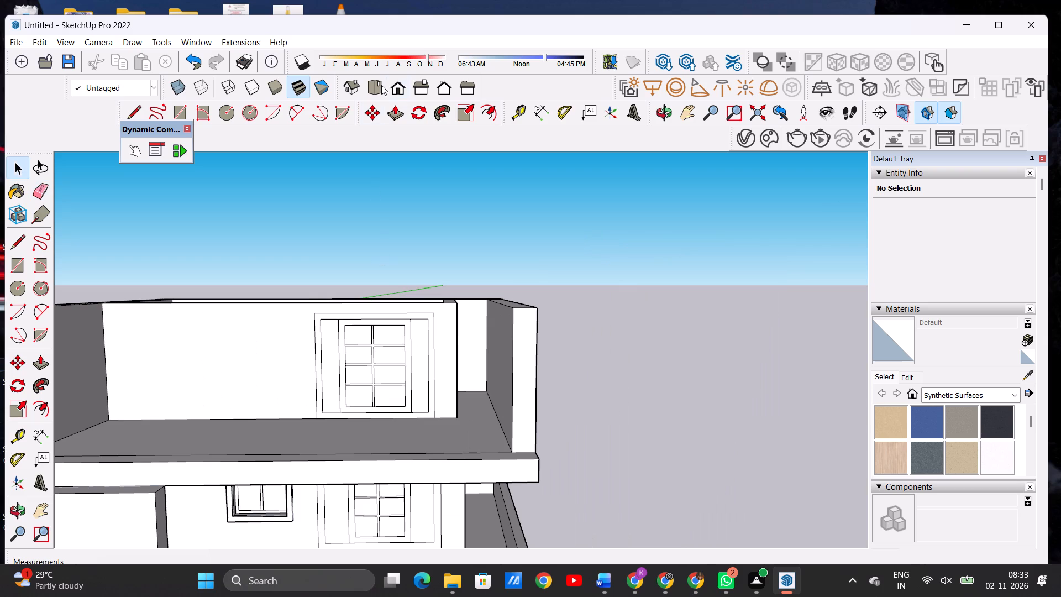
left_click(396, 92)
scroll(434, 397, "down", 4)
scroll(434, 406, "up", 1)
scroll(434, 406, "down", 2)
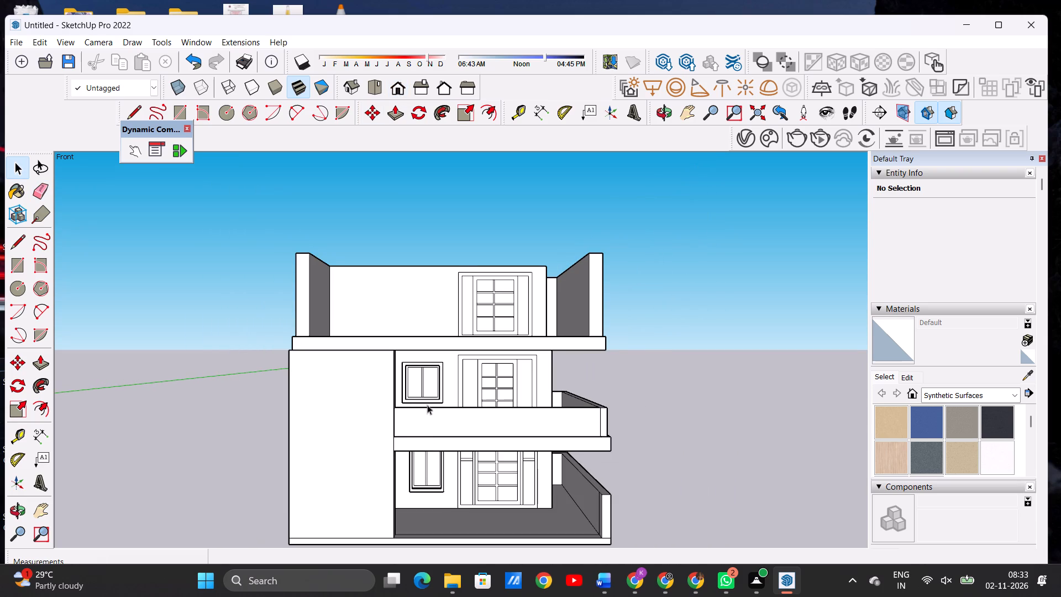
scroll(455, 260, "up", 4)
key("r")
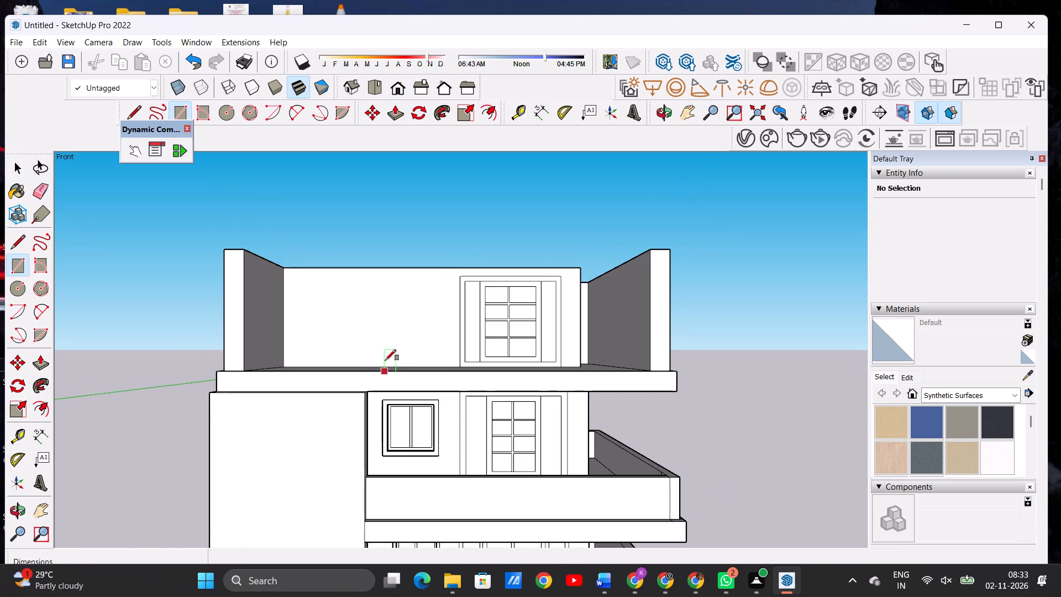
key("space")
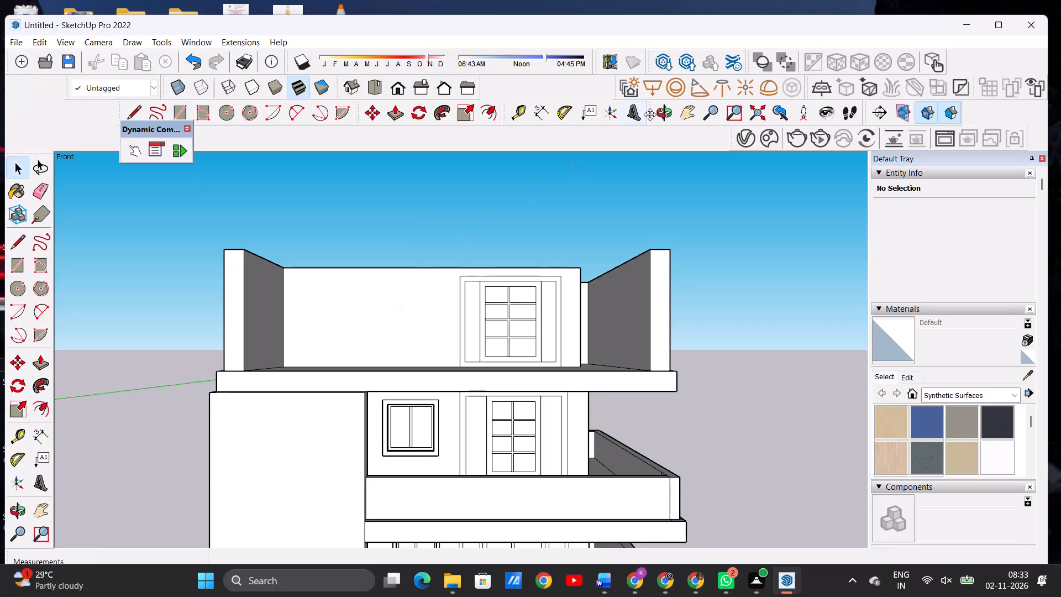
Push/Pull the top face of the tall front wall block up about 11' 7 3/16", level with the top-storey side walls.
left_click(666, 114)
left_click_drag(386, 326, 338, 498)
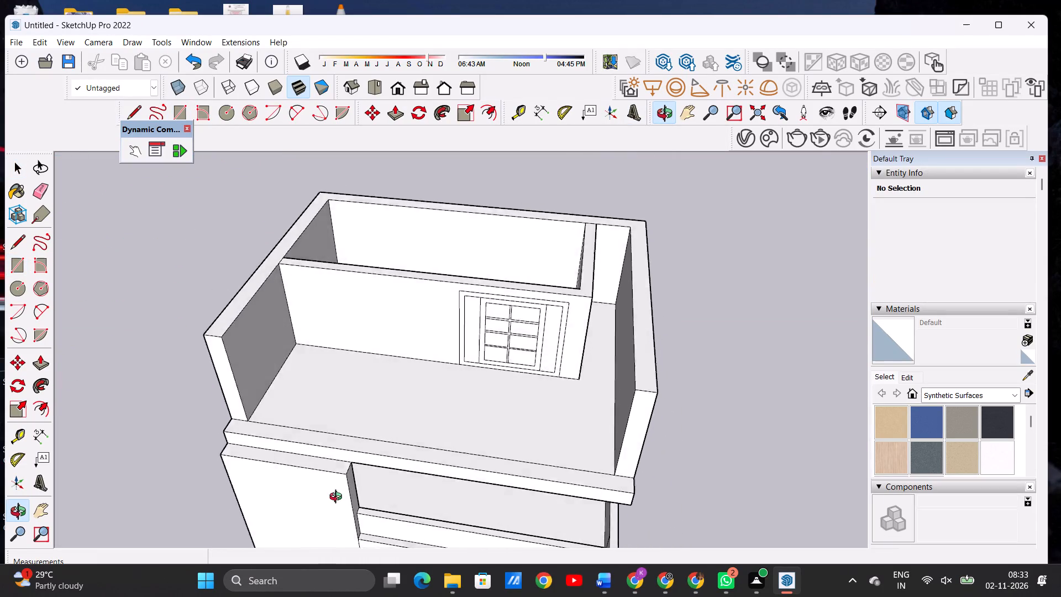
left_click_drag(338, 498, 338, 468)
scroll(334, 465, "up", 5)
key("p")
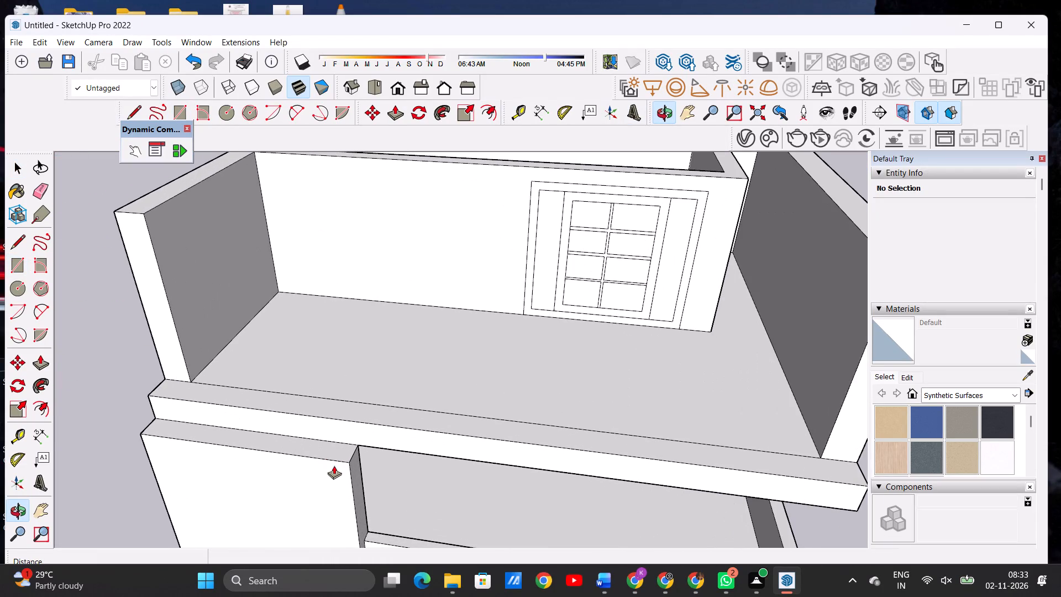
scroll(327, 455, "up", 6)
left_click(327, 455)
scroll(365, 389, "down", 9)
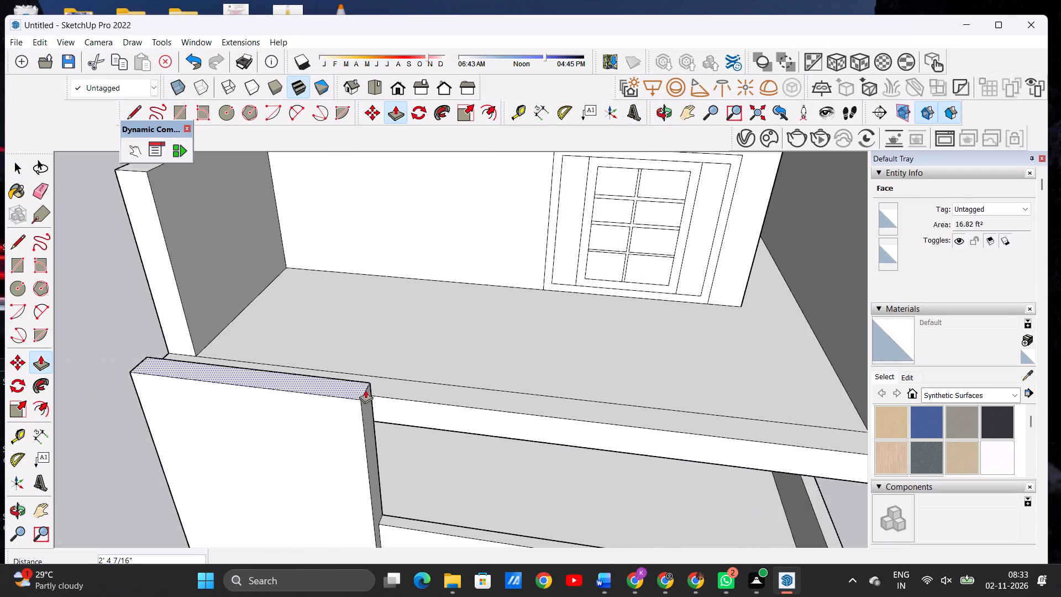
scroll(365, 390, "down", 12)
scroll(302, 345, "down", 1)
scroll(302, 345, "up", 9)
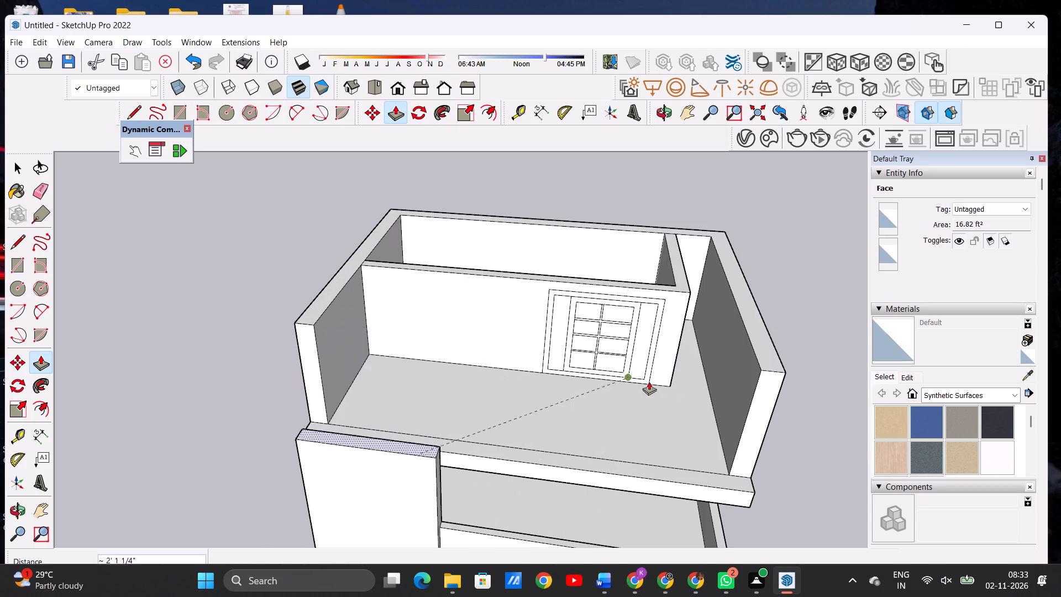
left_click(763, 371)
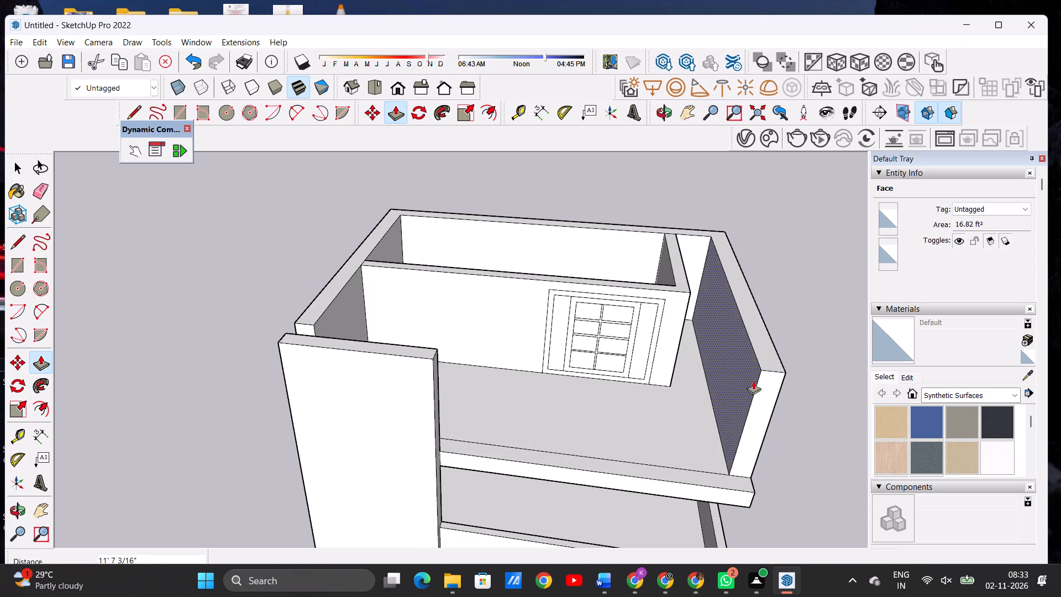
key("space")
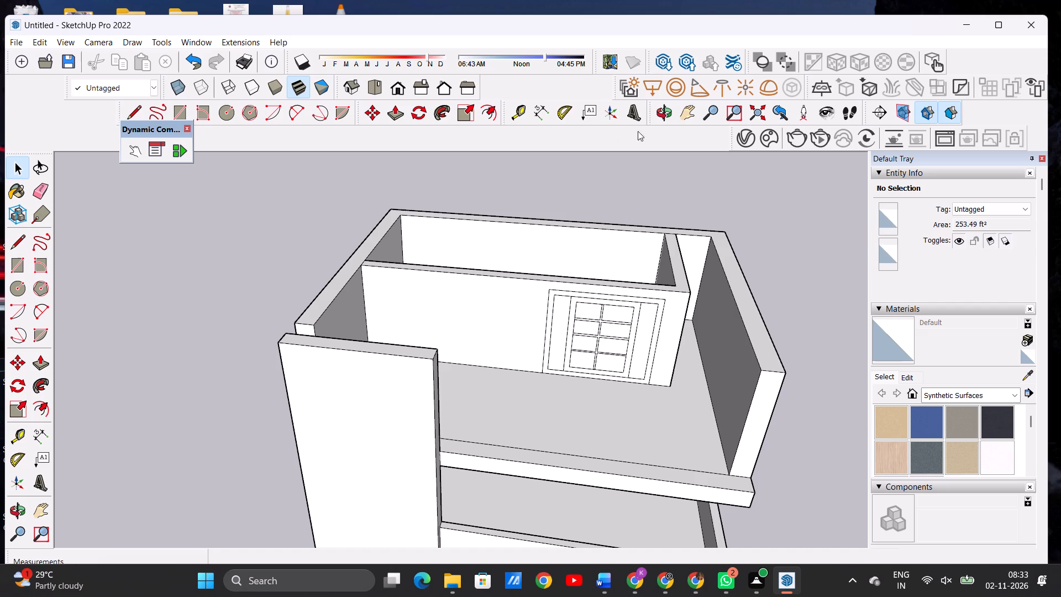
Push/Pull the front edge face of the top-storey floor slab outward about 1' 4 3/4", flush with the front of the tall wall block.
left_click(666, 117)
left_click_drag(558, 445, 574, 360)
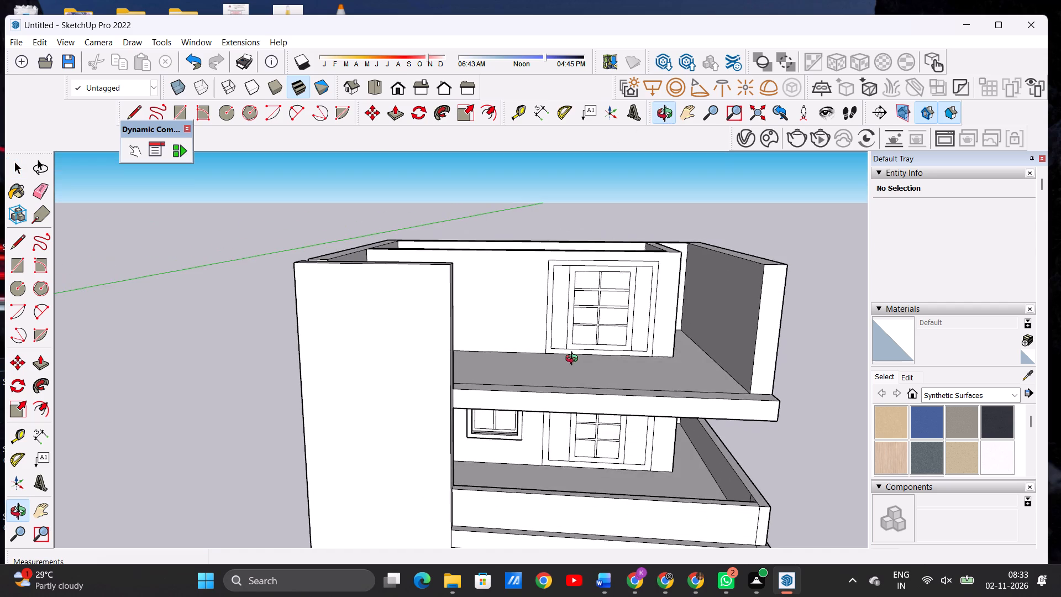
left_click_drag(574, 360, 414, 433)
left_click_drag(373, 443, 411, 413)
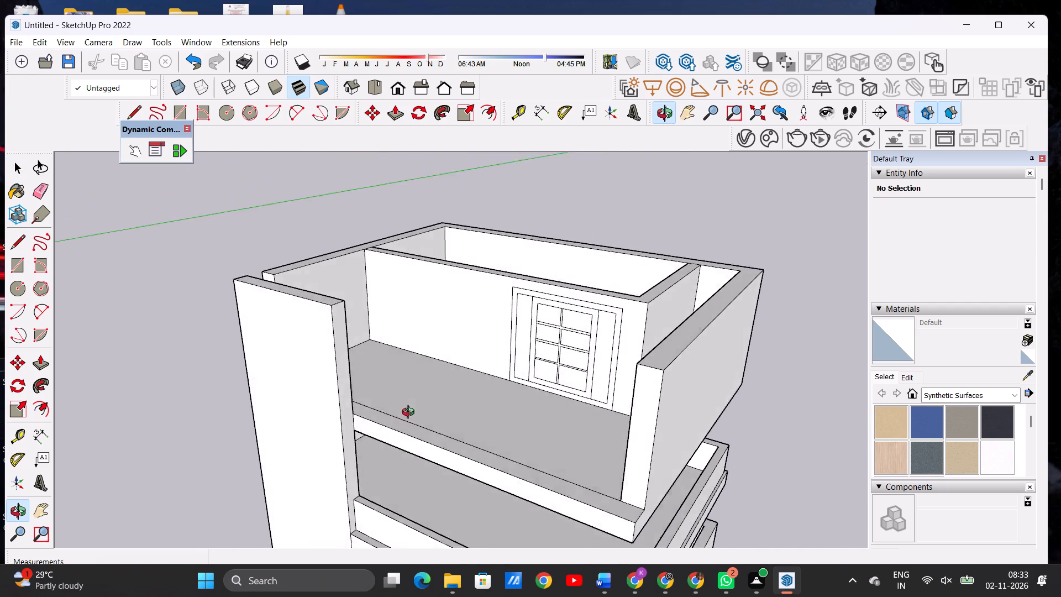
left_click_drag(411, 413, 427, 392)
scroll(359, 424, "up", 9)
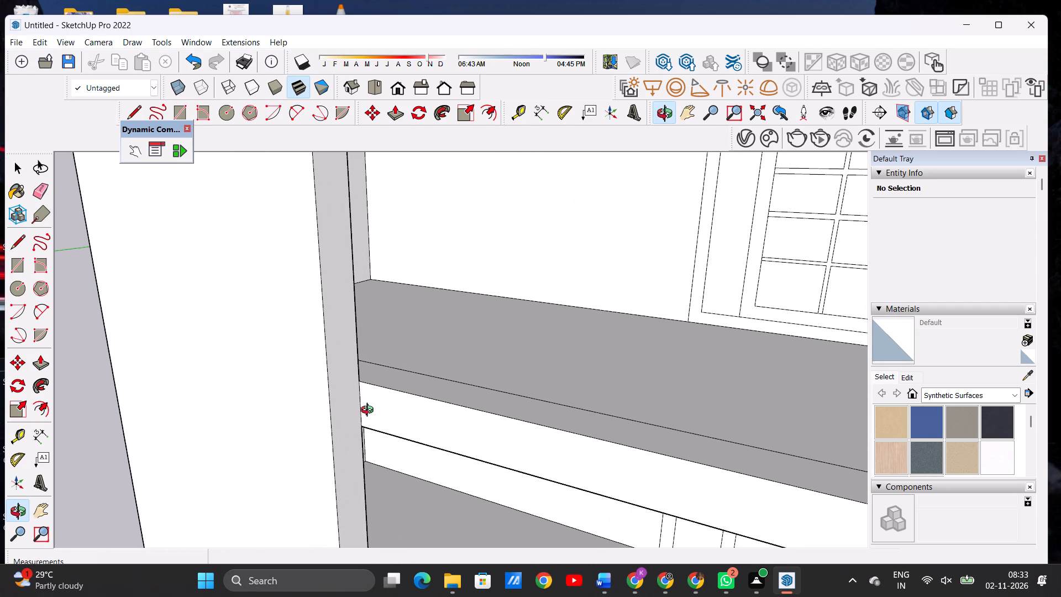
key("space")
key("l")
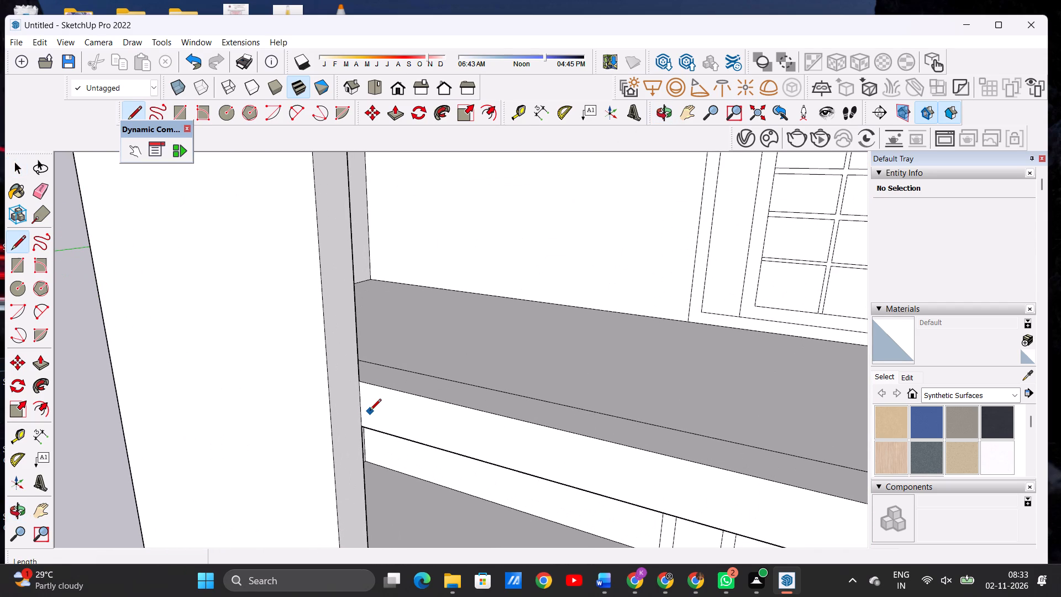
key("space")
key("p")
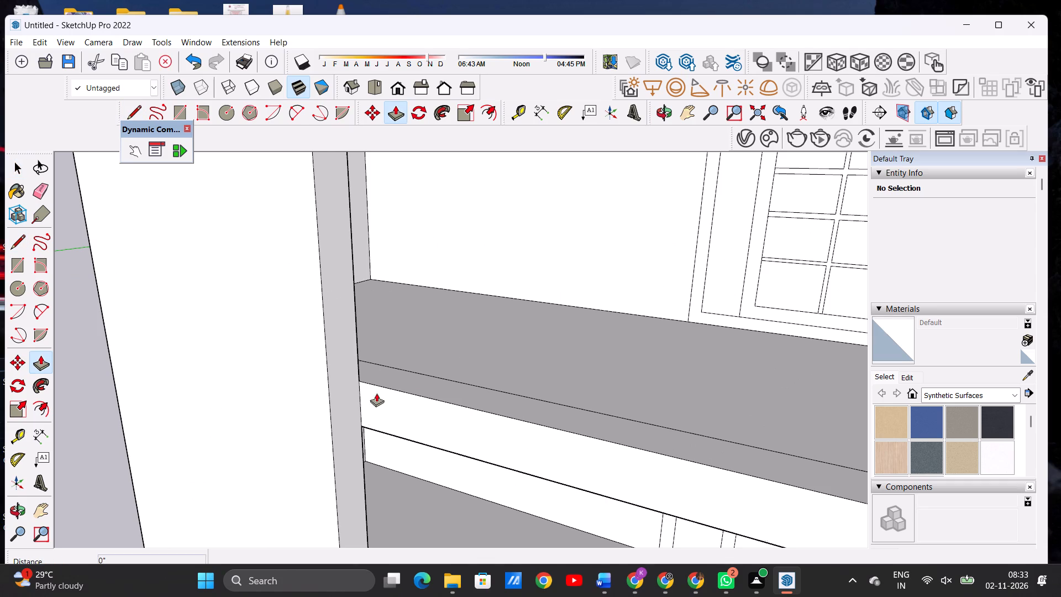
scroll(373, 391, "up", 6)
scroll(362, 391, "down", 1)
scroll(367, 387, "up", 1)
scroll(367, 387, "down", 1)
scroll(367, 387, "up", 3)
left_click(368, 387)
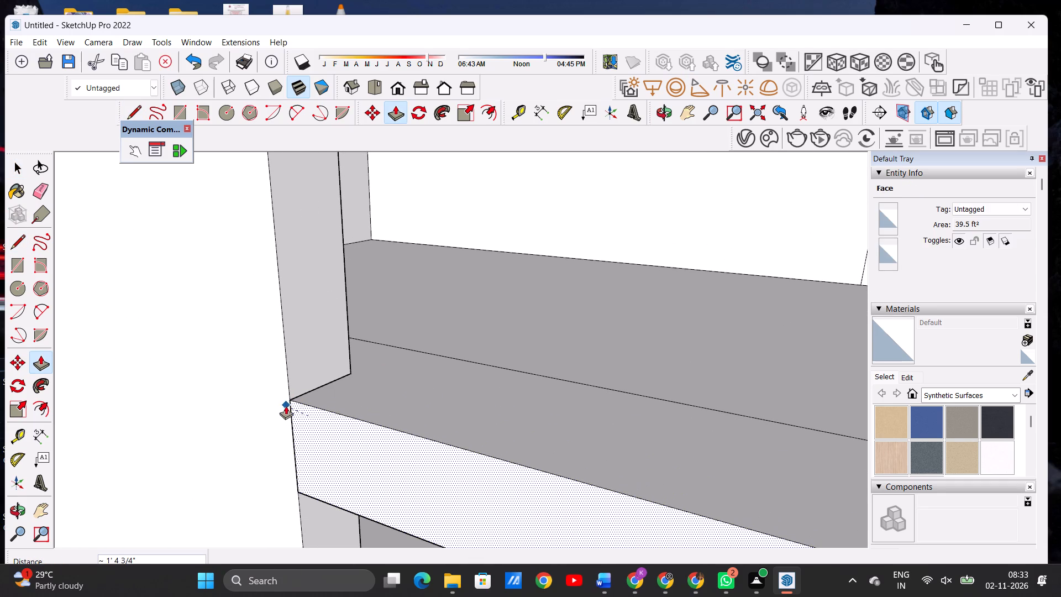
left_click(288, 399)
key("space")
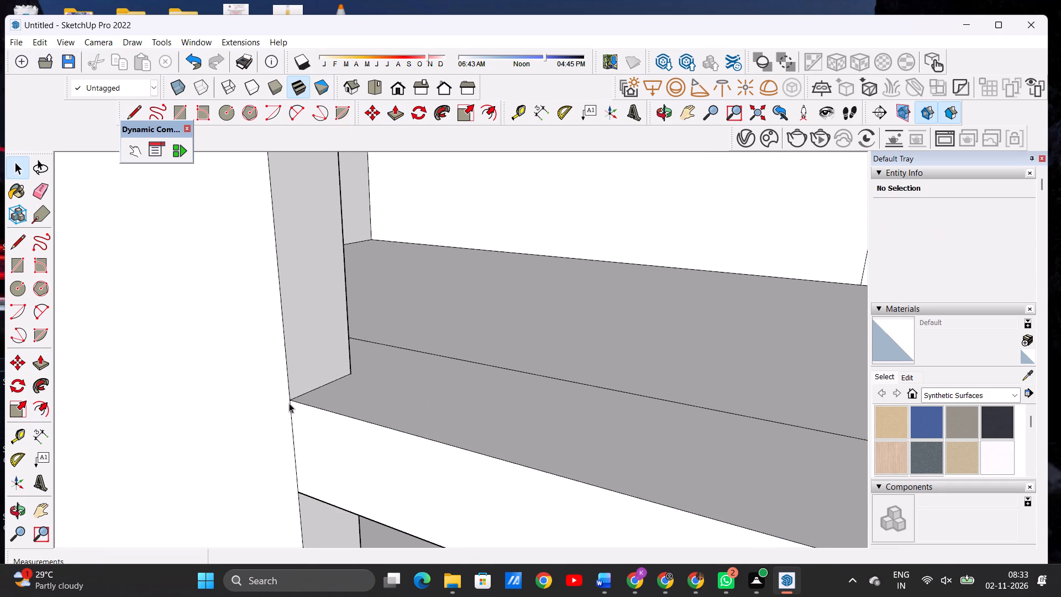
scroll(298, 418, "down", 4)
scroll(383, 428, "down", 14)
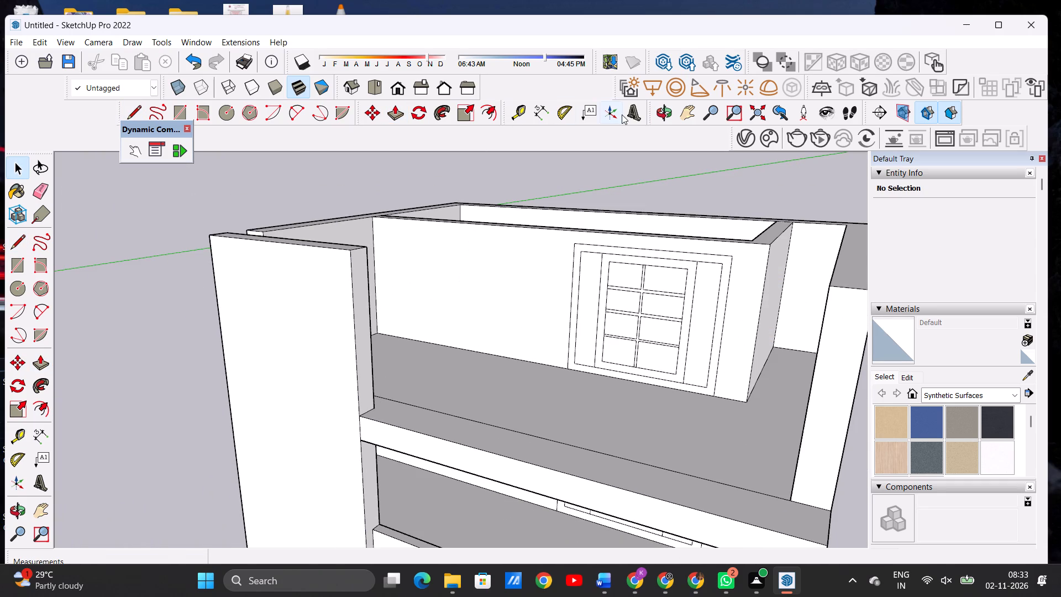
Draw a rectangle about 5' 8 13/16" square on the top-storey front wall, between the tall wall block and the door.
left_click(666, 111)
left_click_drag(434, 337, 548, 295)
scroll(303, 400, "down", 12)
left_click_drag(370, 358, 411, 326)
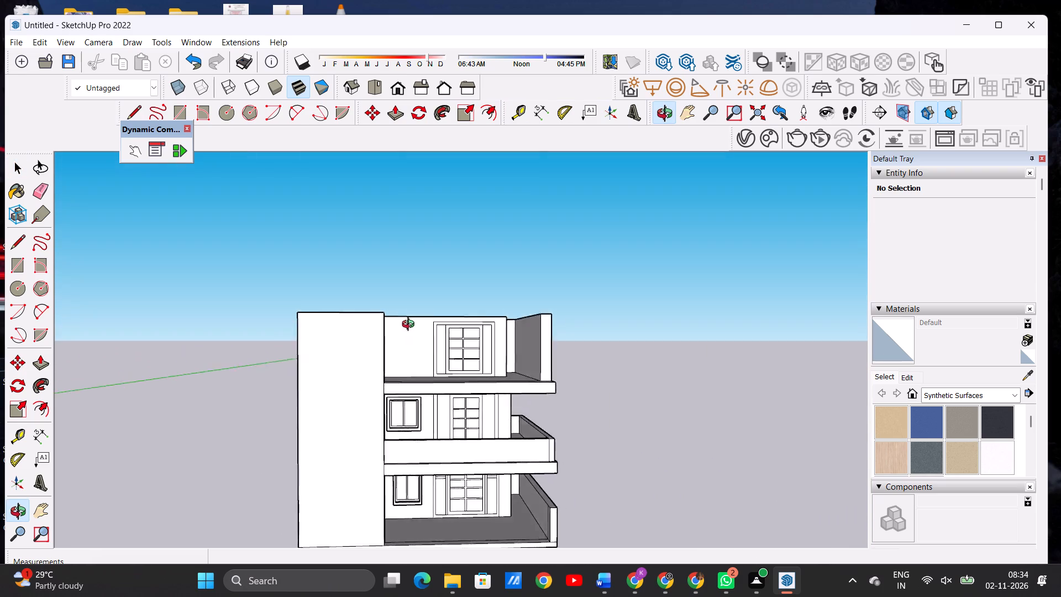
left_click_drag(411, 326, 404, 329)
scroll(401, 336, "up", 7)
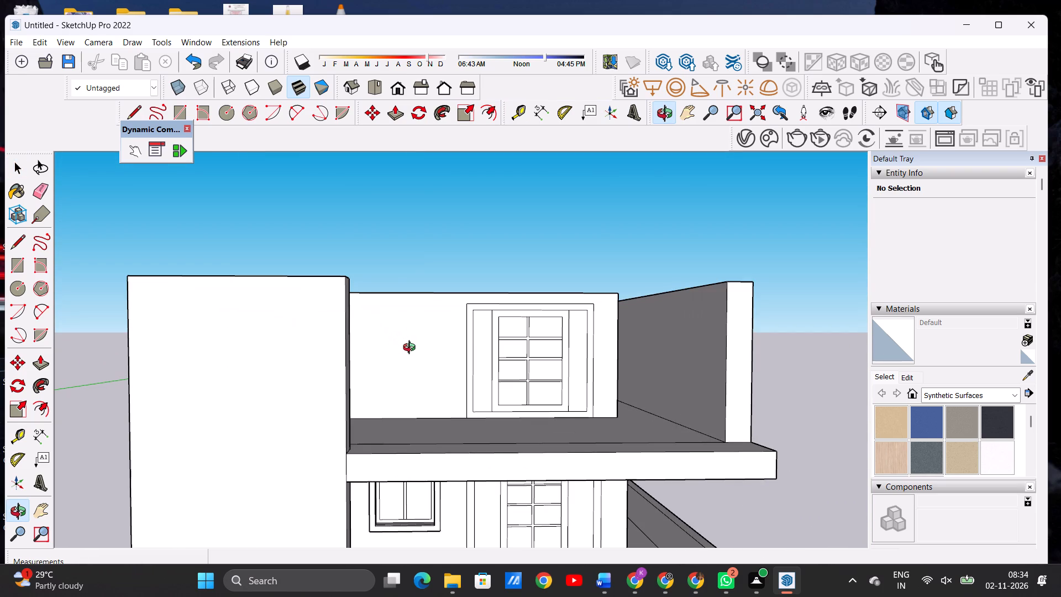
type("RR")
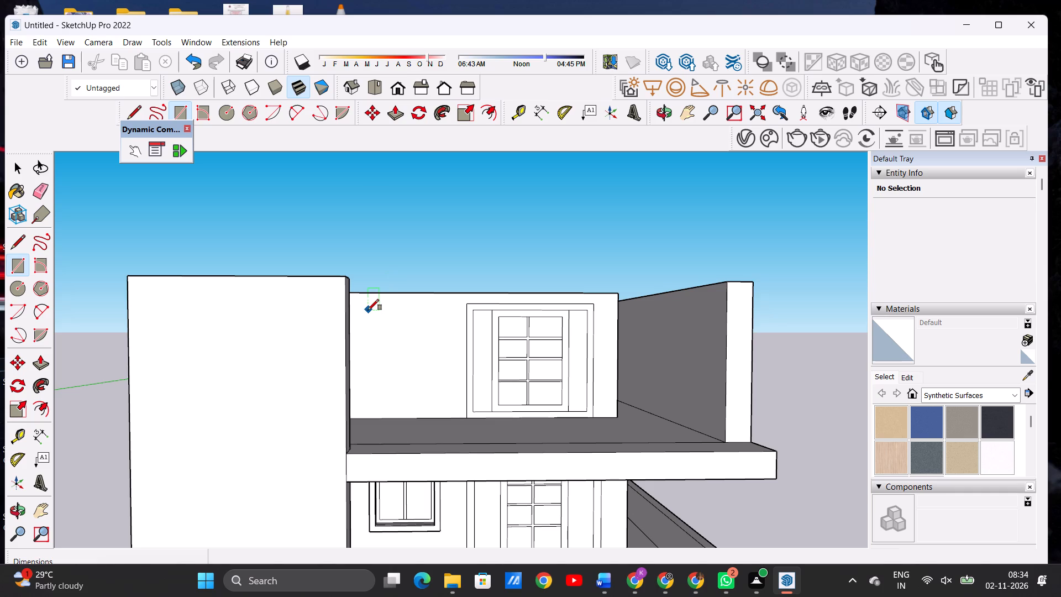
left_click(368, 310)
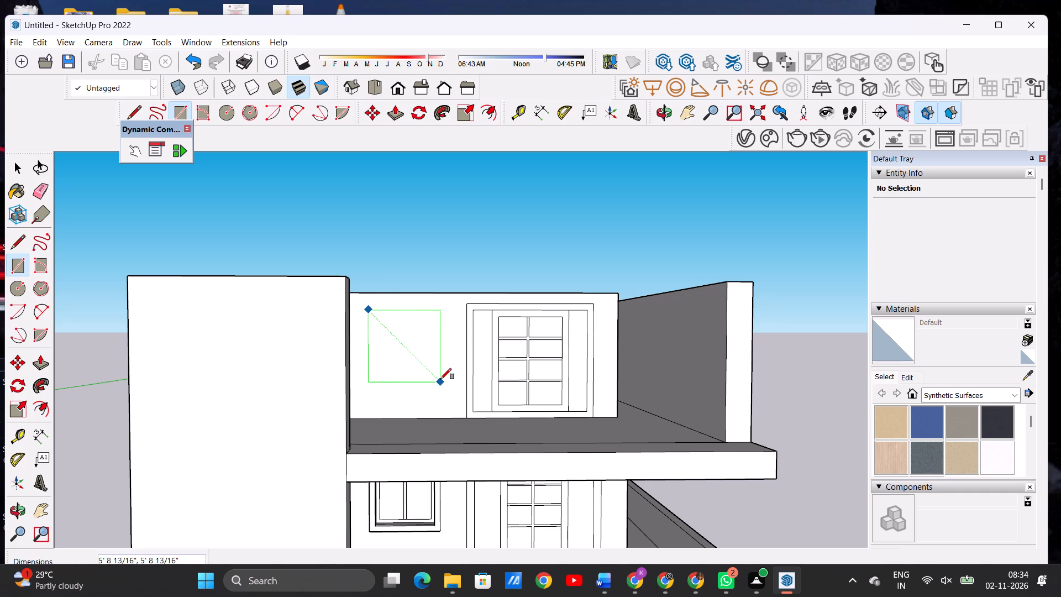
left_click(440, 379)
key("space")
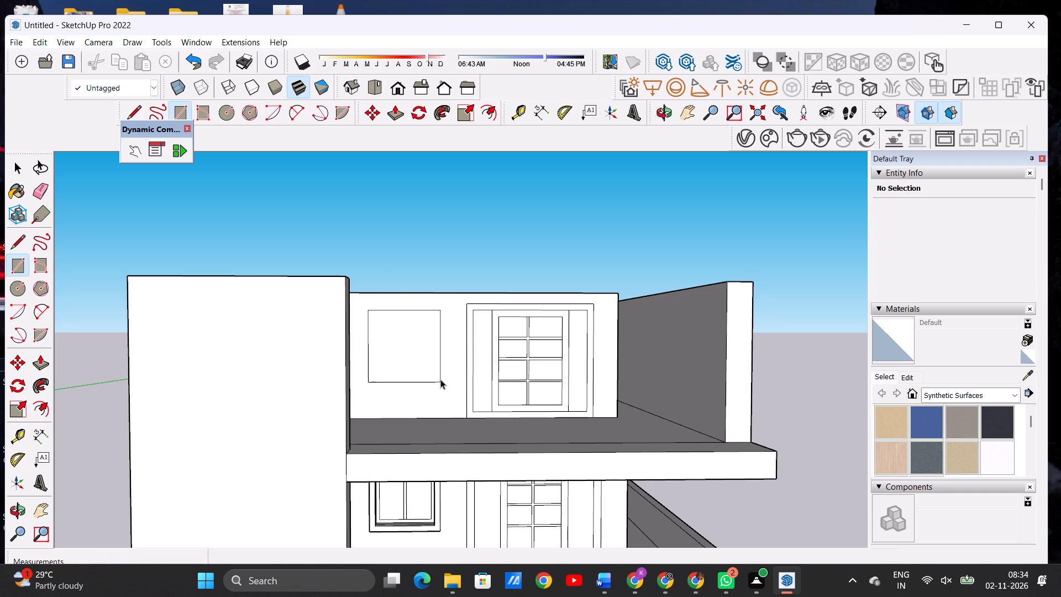
Offset the square window outline inward about 5" to form the outer frame.
scroll(426, 391, "down", 8)
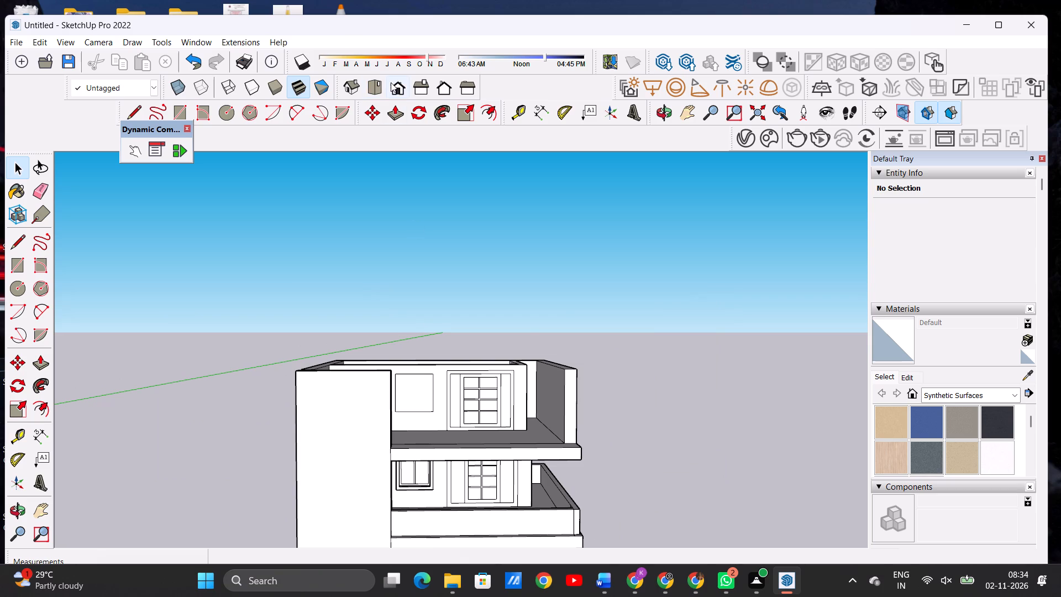
left_click(398, 83)
scroll(438, 245, "up", 5)
scroll(476, 264, "down", 1)
scroll(476, 264, "up", 5)
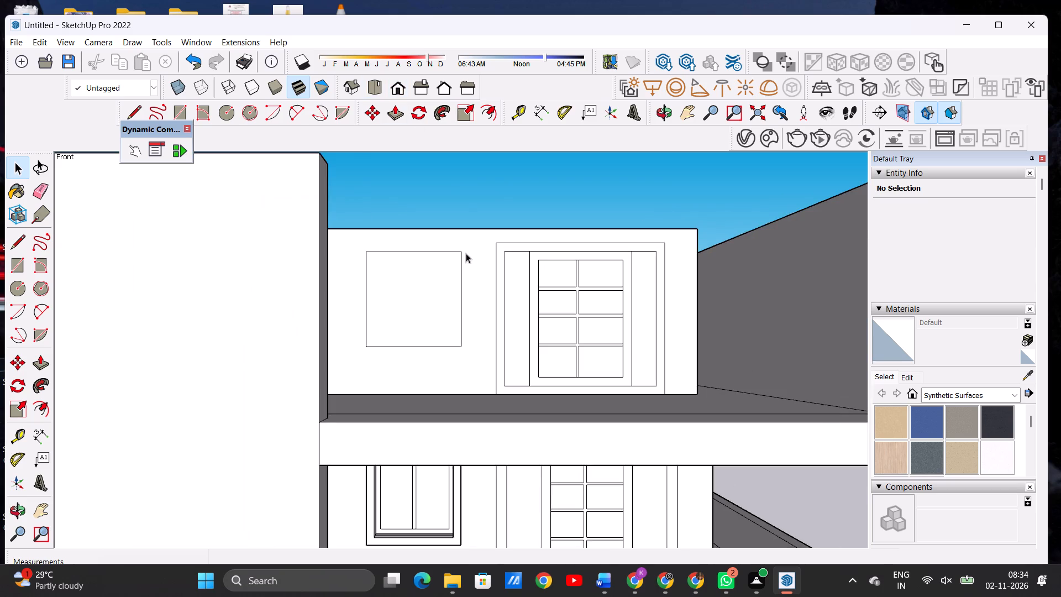
scroll(451, 247, "up", 7)
type("OF")
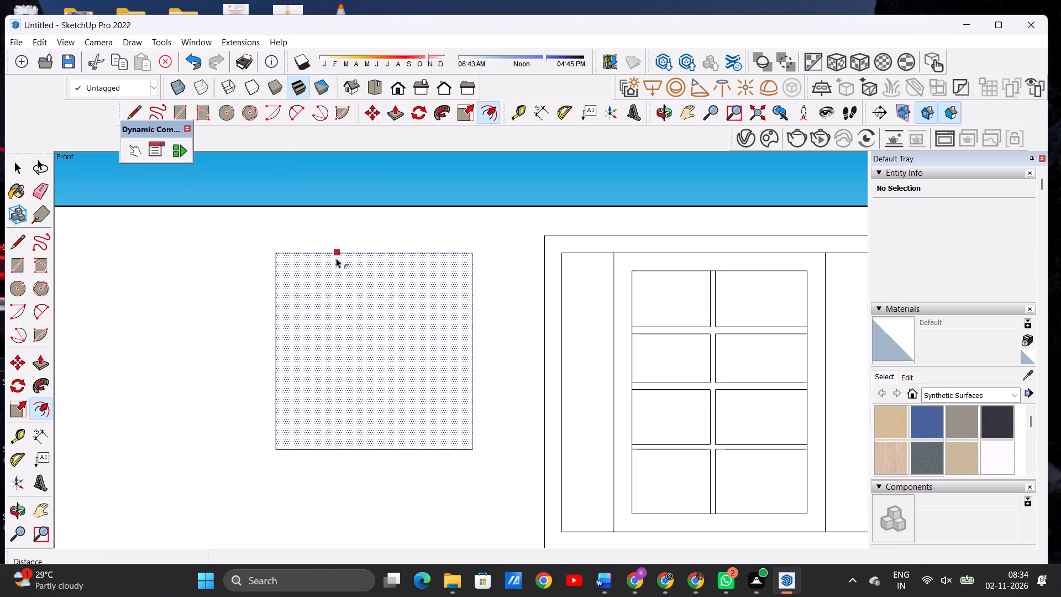
left_click(336, 258)
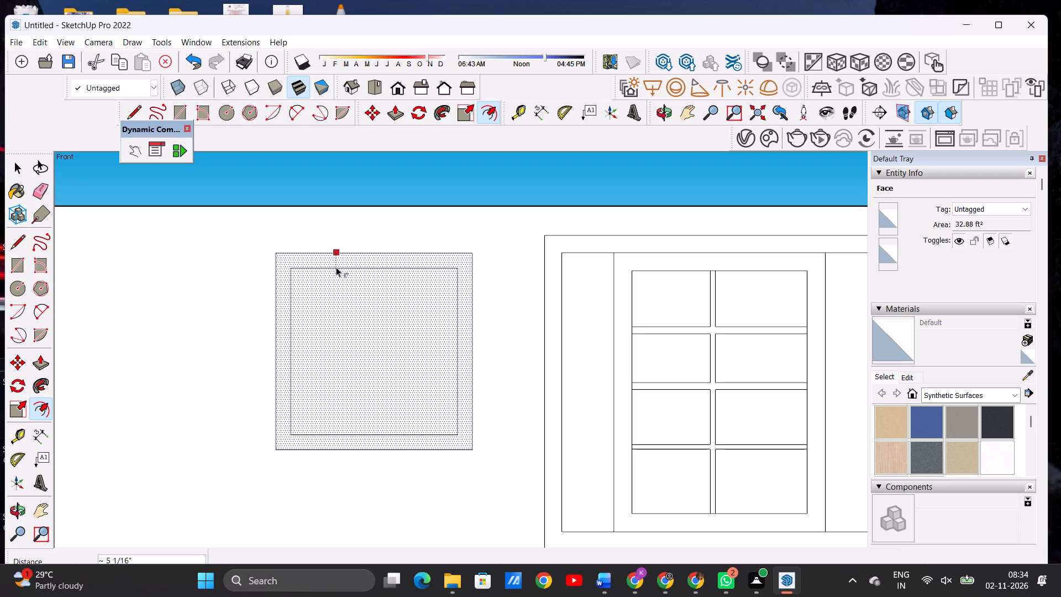
left_click(336, 267)
key("space")
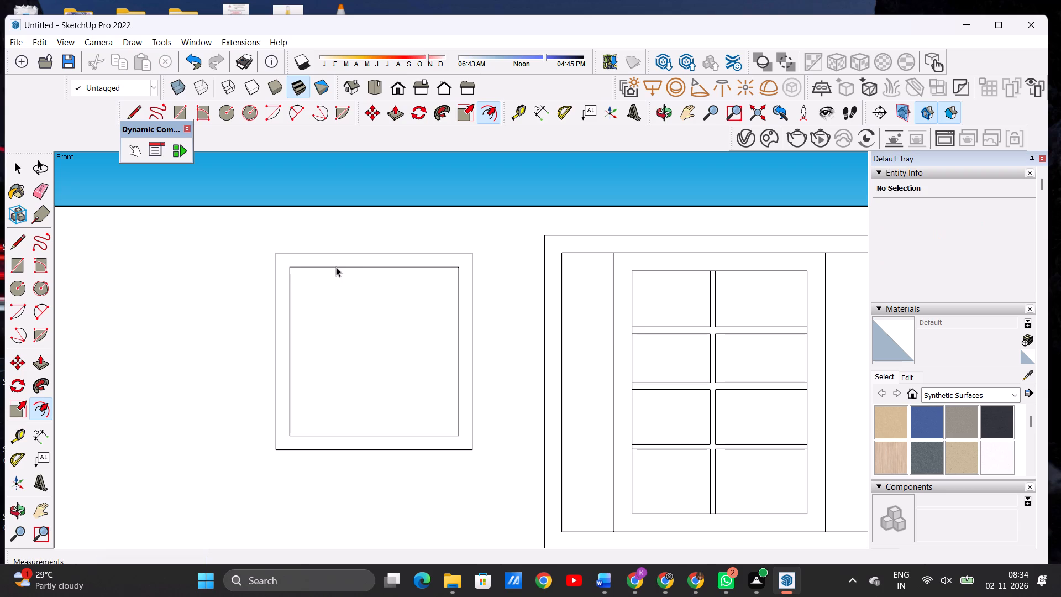
Push/Pull the window's inner face about 5 3/16" into the wall to recess it.
key("p")
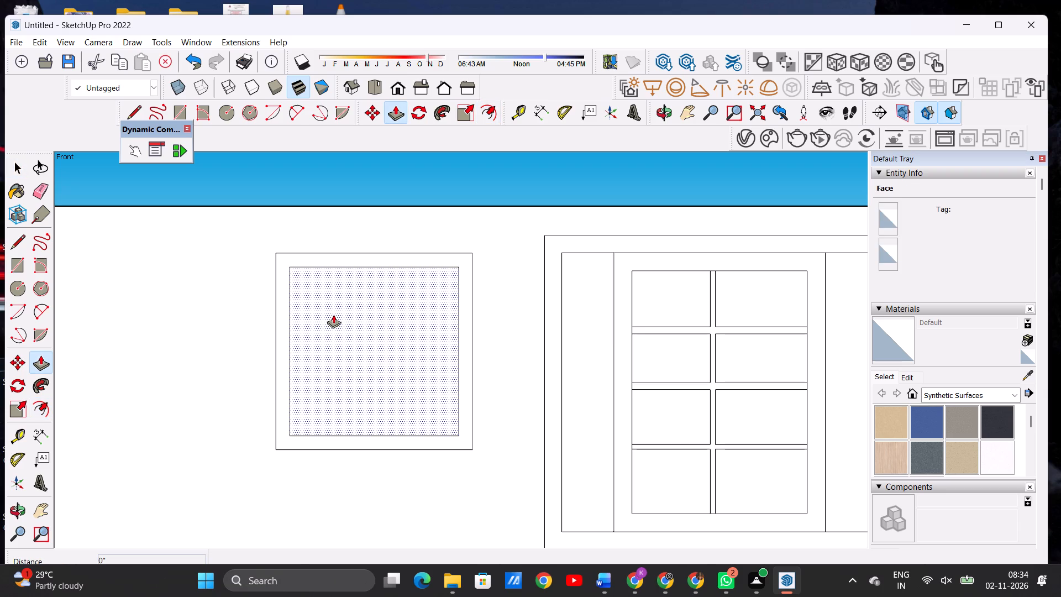
scroll(358, 339, "up", 2)
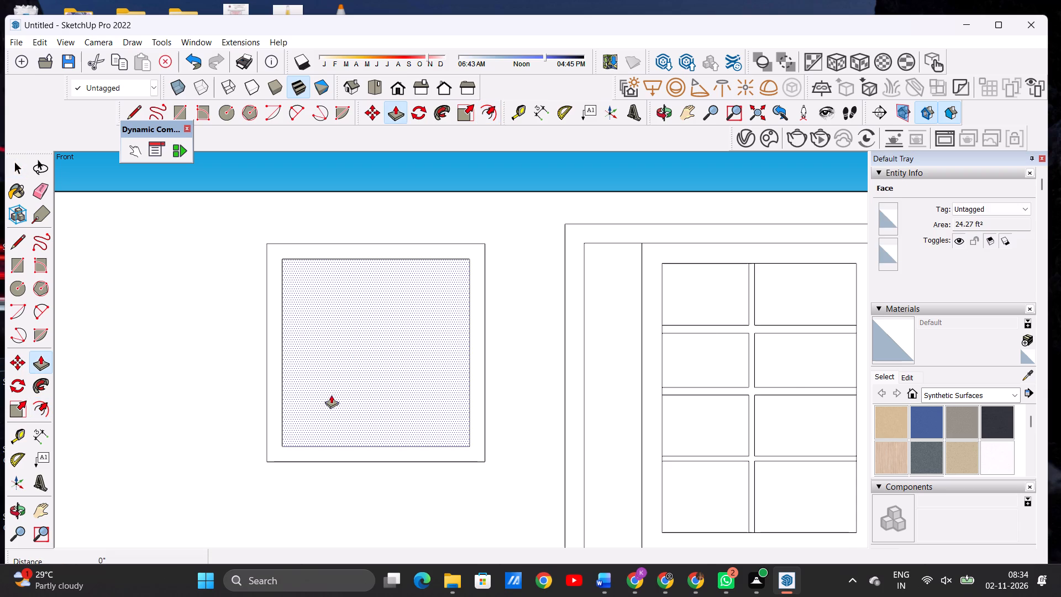
scroll(335, 365, "down", 5)
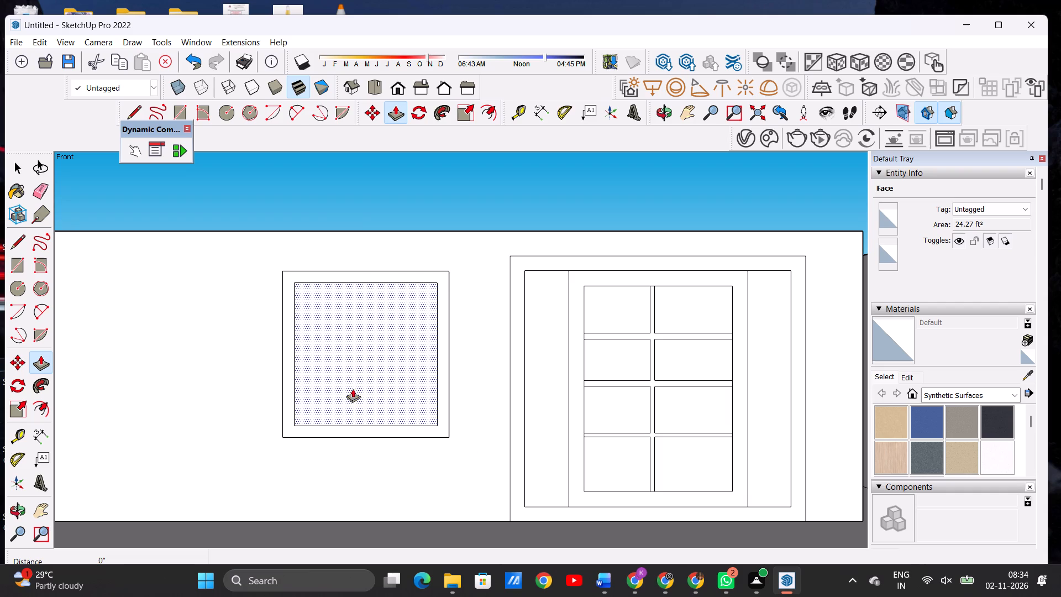
left_click(661, 113)
left_click_drag(456, 343, 450, 435)
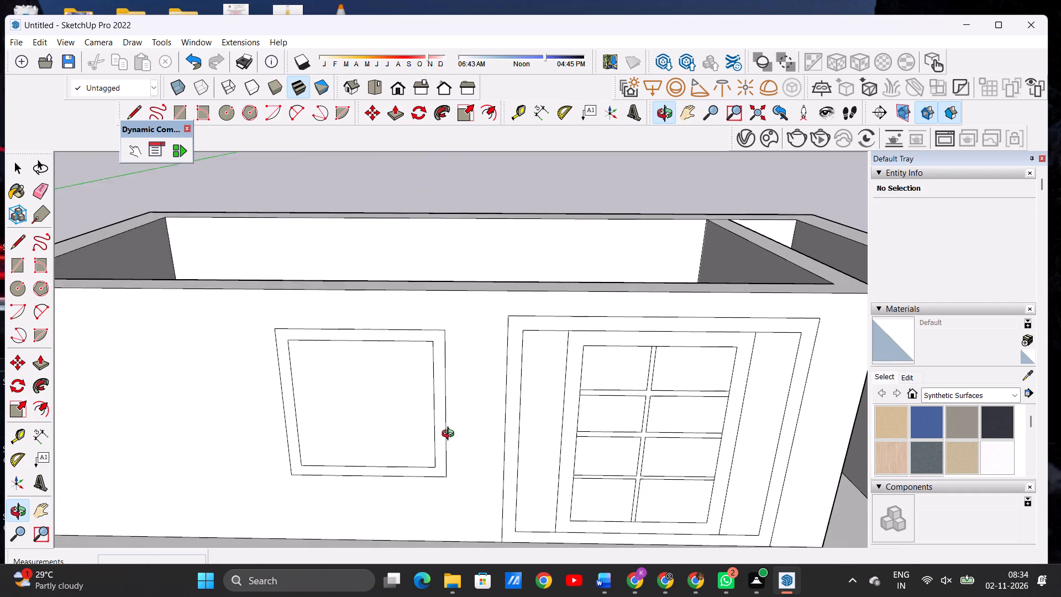
left_click_drag(450, 435, 450, 434)
scroll(420, 400, "up", 5)
key("p")
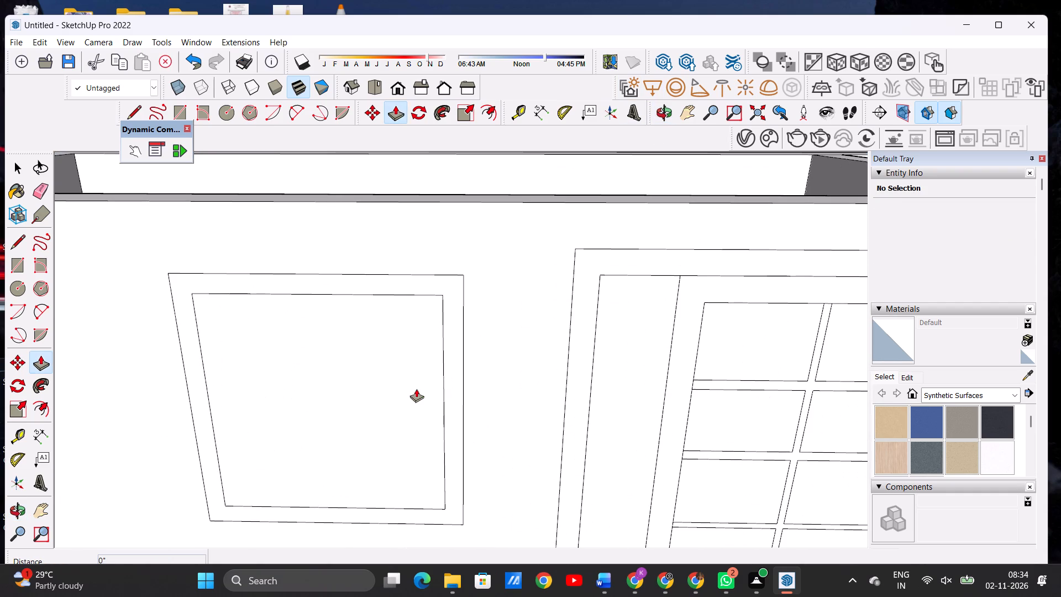
left_click(304, 425)
left_click(308, 415)
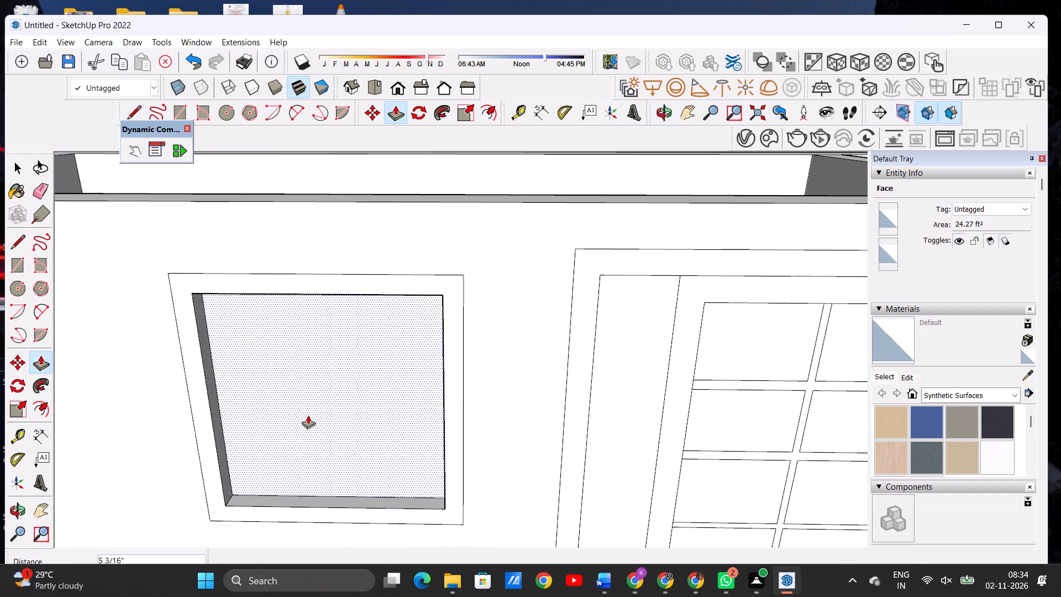
key("space")
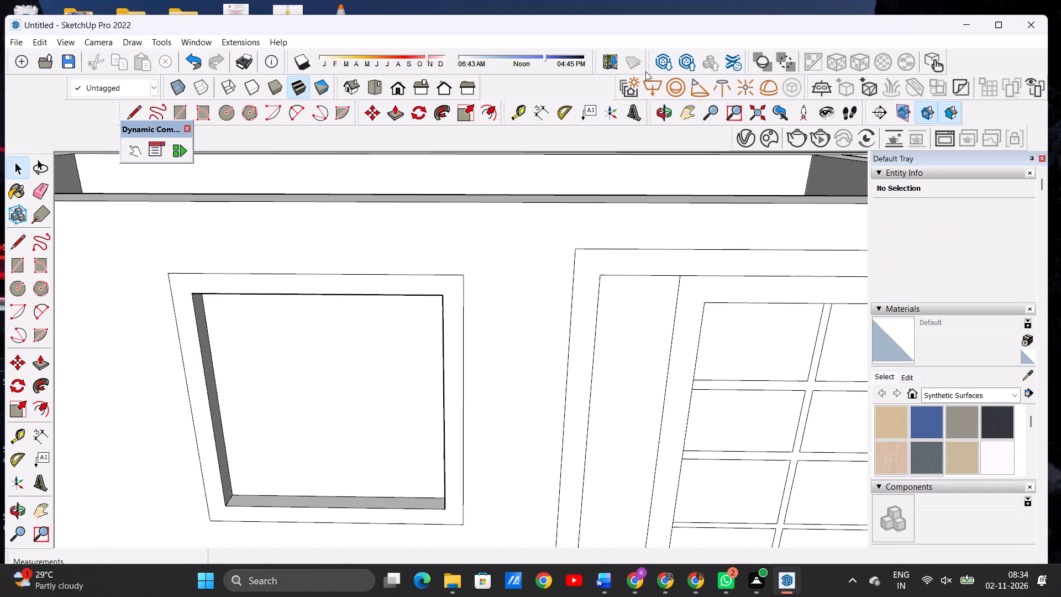
Offset the edges of the recessed window face inward about 3" to outline the inner frame.
left_click(656, 111)
left_click_drag(562, 404, 565, 351)
scroll(580, 348, "down", 2)
scroll(584, 350, "up", 1)
scroll(585, 351, "down", 5)
scroll(416, 411, "up", 2)
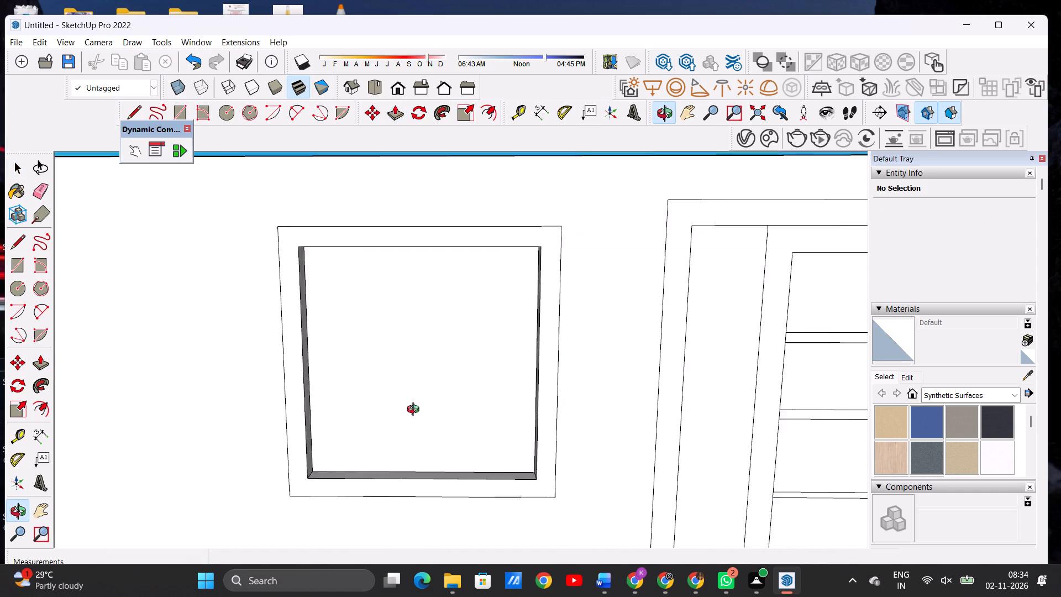
scroll(416, 411, "up", 4)
type("OF")
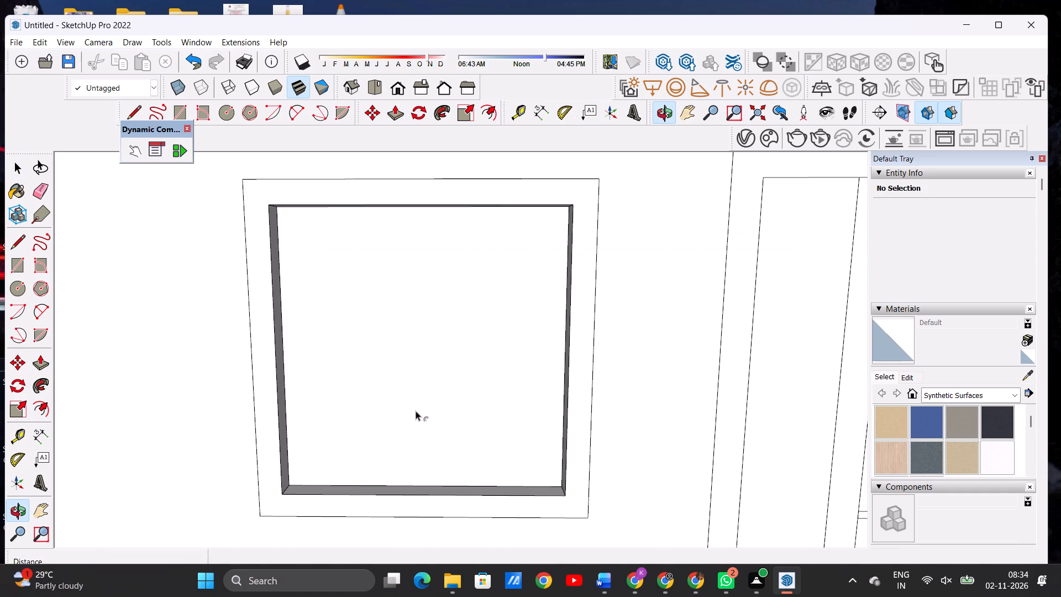
left_click(383, 208)
left_click(387, 211)
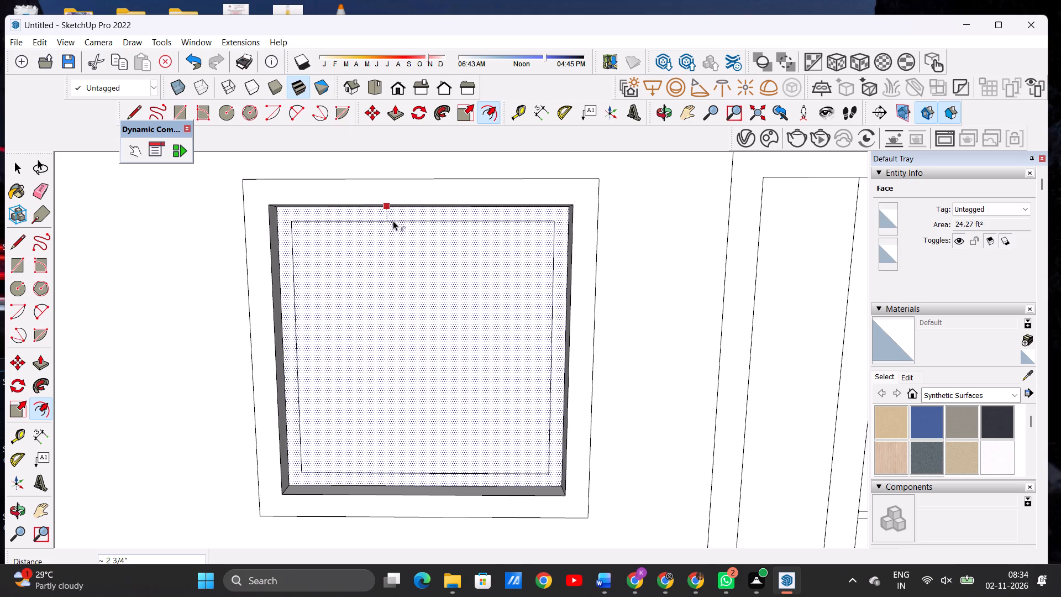
left_click(395, 222)
scroll(405, 222, "down", 3)
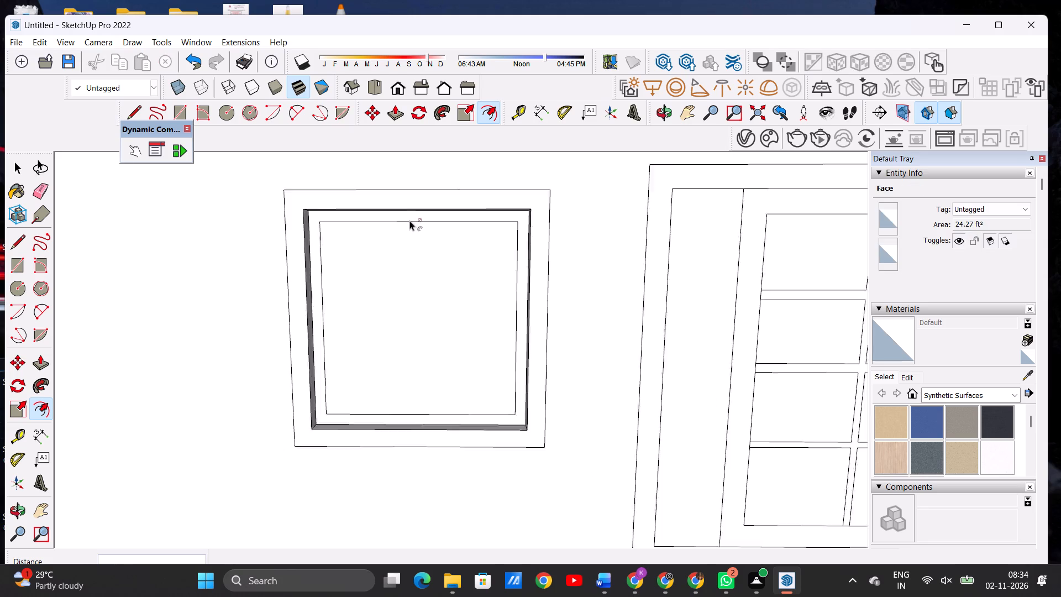
scroll(409, 221, "down", 5)
key("space")
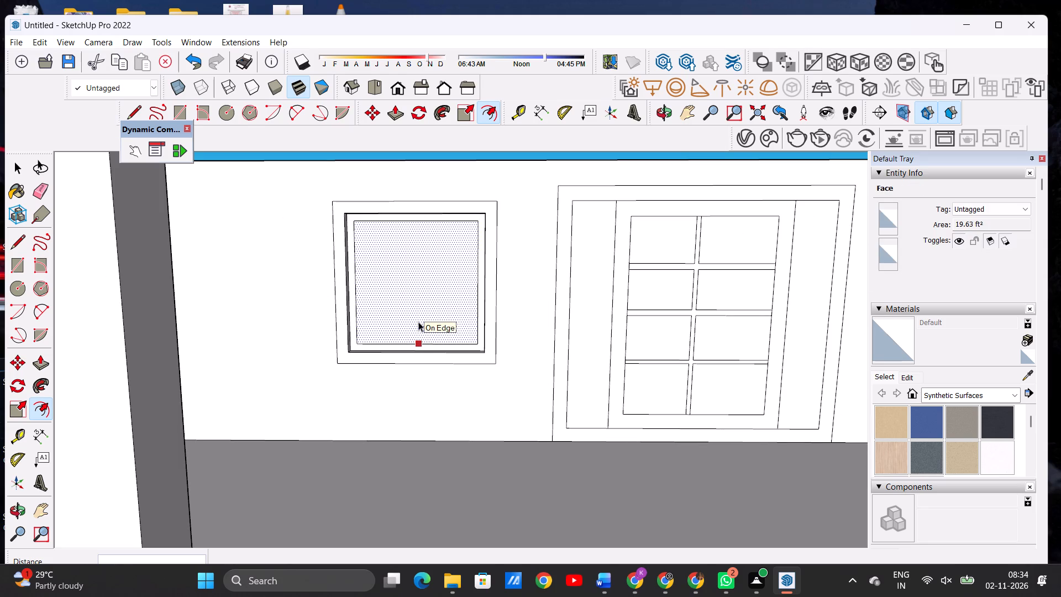
scroll(423, 329, "down", 7)
left_click(447, 214)
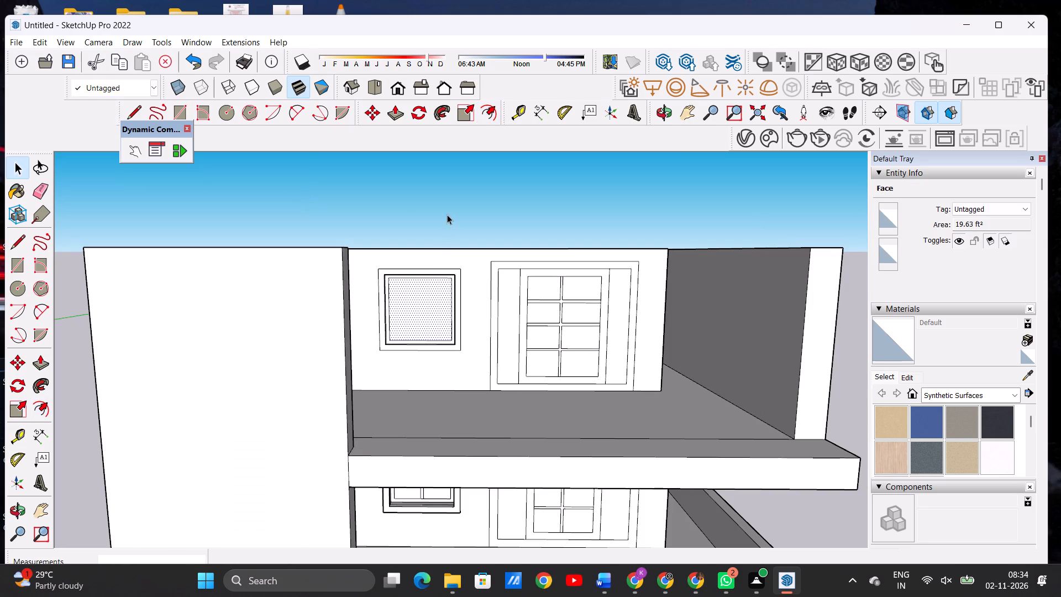
Draw two closely spaced vertical lines, about 4' 5" long, across the middle of the recessed pane as a centre mullion.
scroll(431, 295, "up", 9)
key("l")
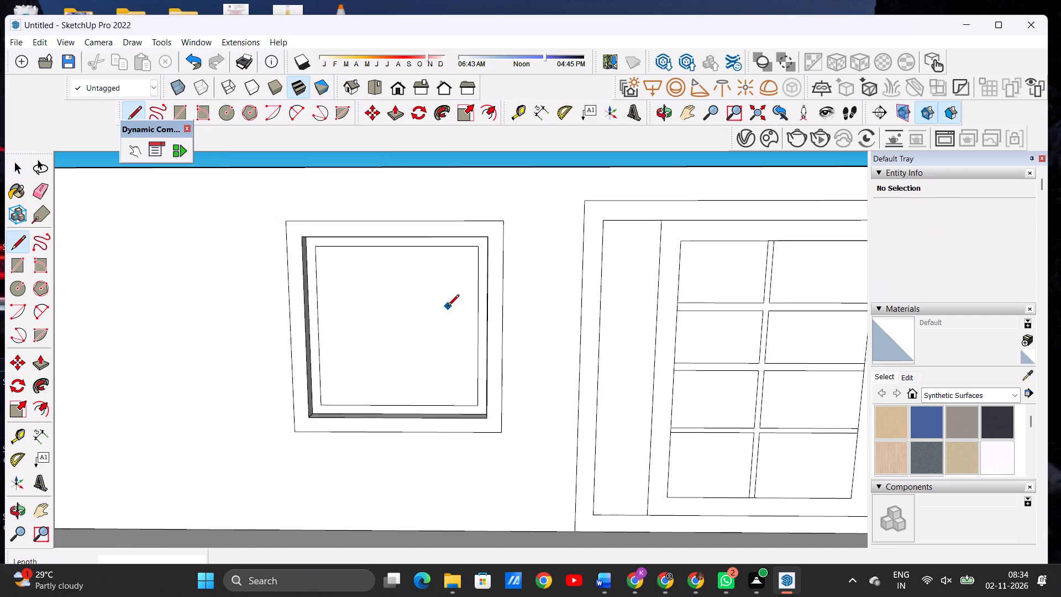
scroll(443, 311, "up", 3)
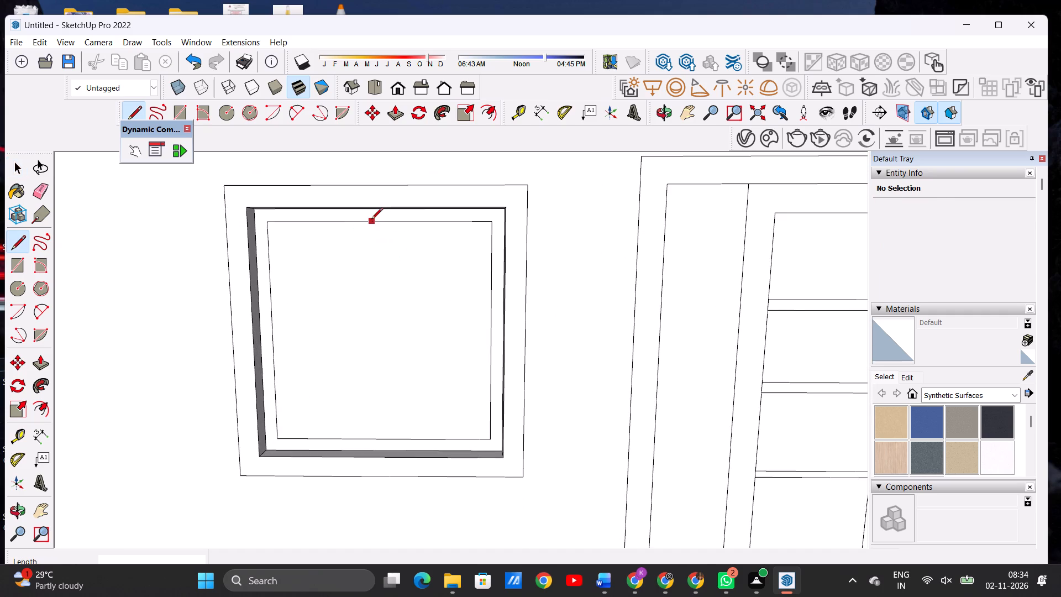
left_click(369, 221)
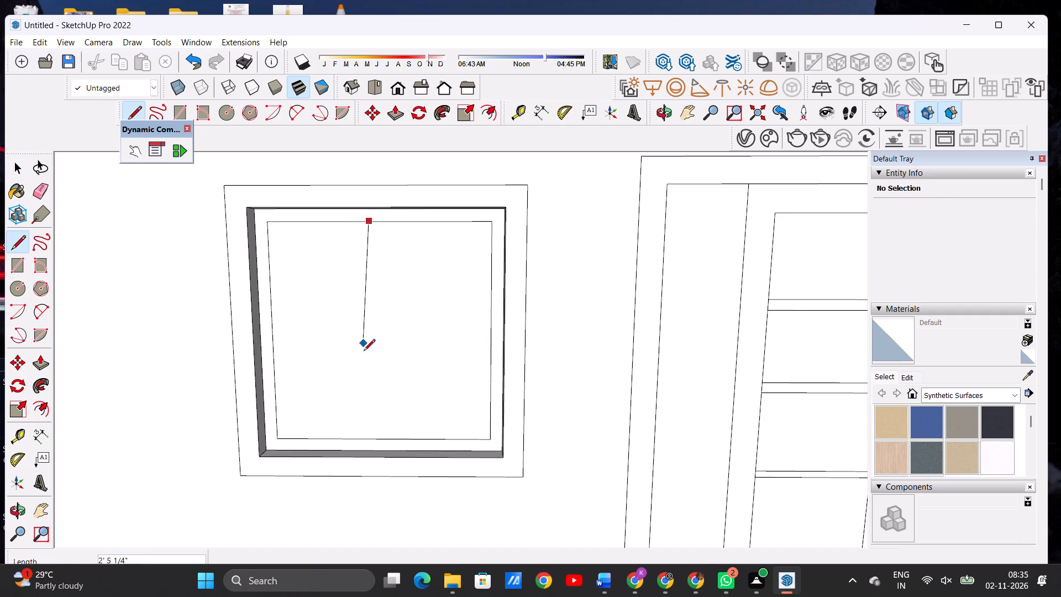
left_click(371, 439)
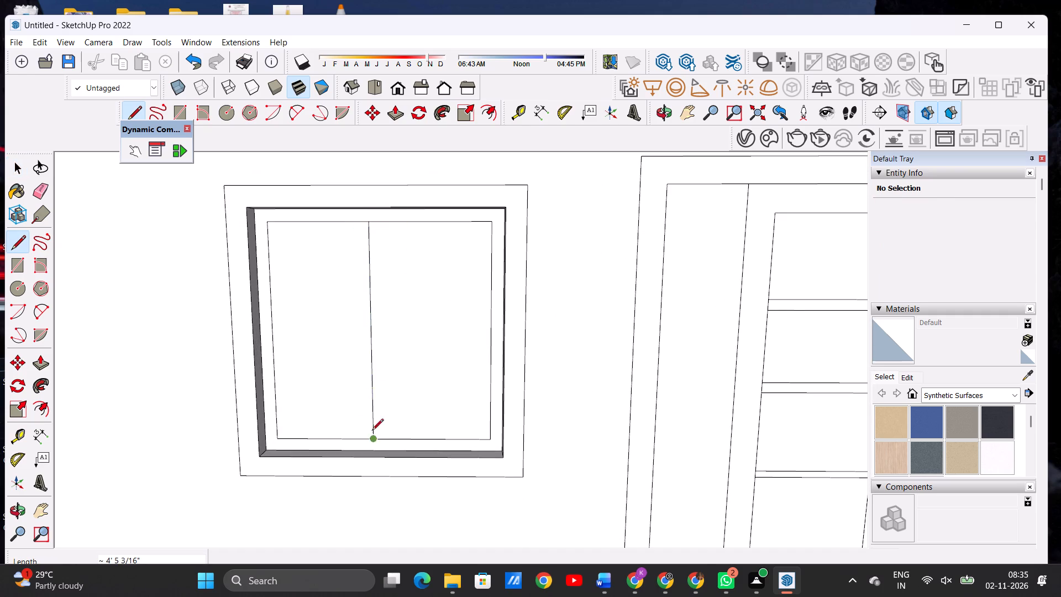
left_click(381, 221)
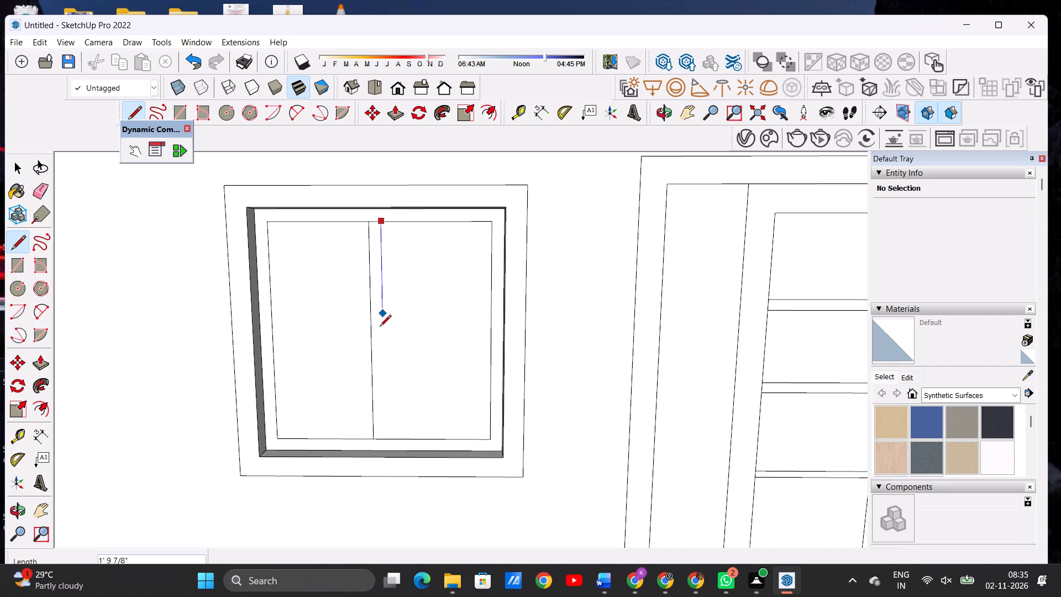
left_click(384, 436)
key("space")
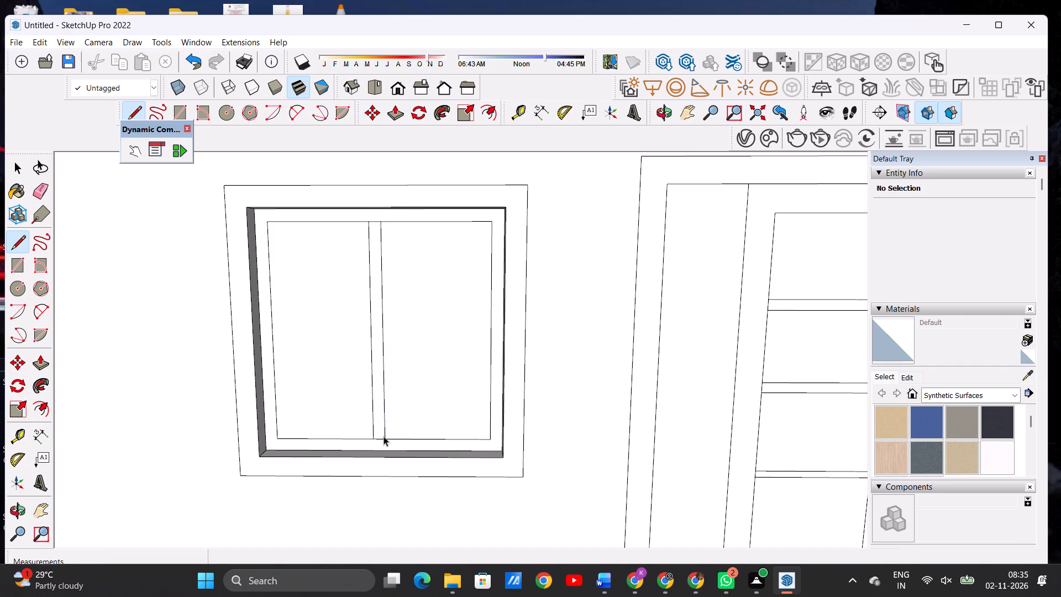
Examine the new window alongside those of the lower storeys, and the open front edge of the top-storey floor slab.
left_click(661, 114)
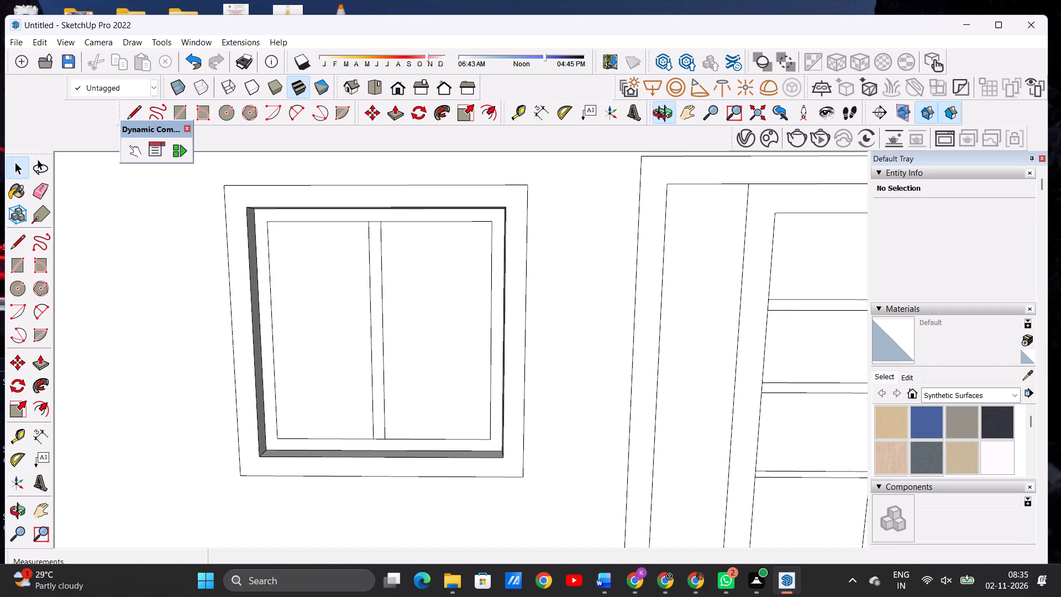
scroll(486, 386, "down", 14)
left_click_drag(484, 431, 482, 407)
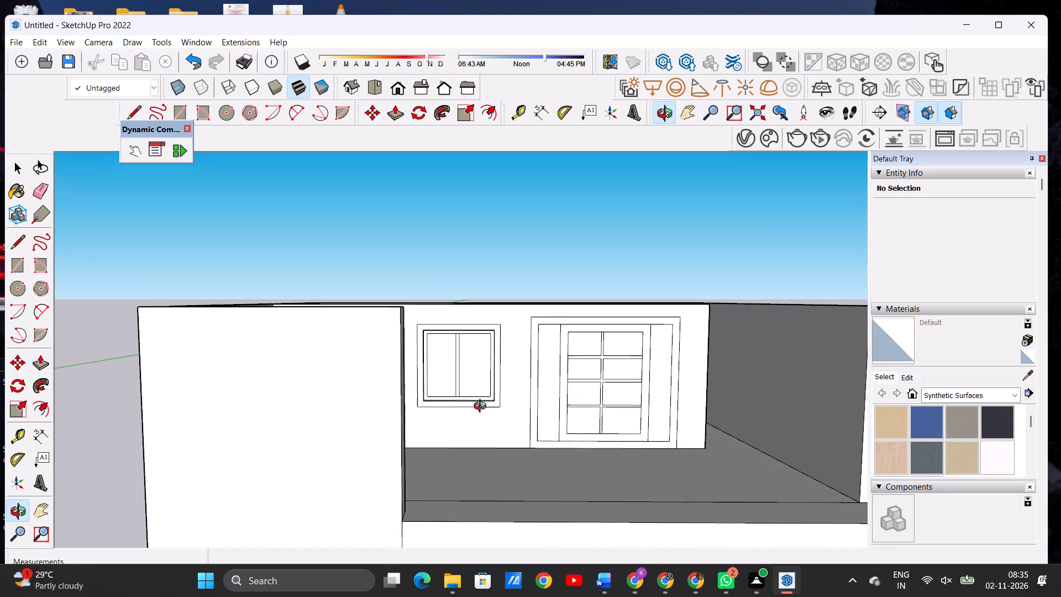
left_click_drag(482, 407, 483, 398)
scroll(413, 406, "down", 16)
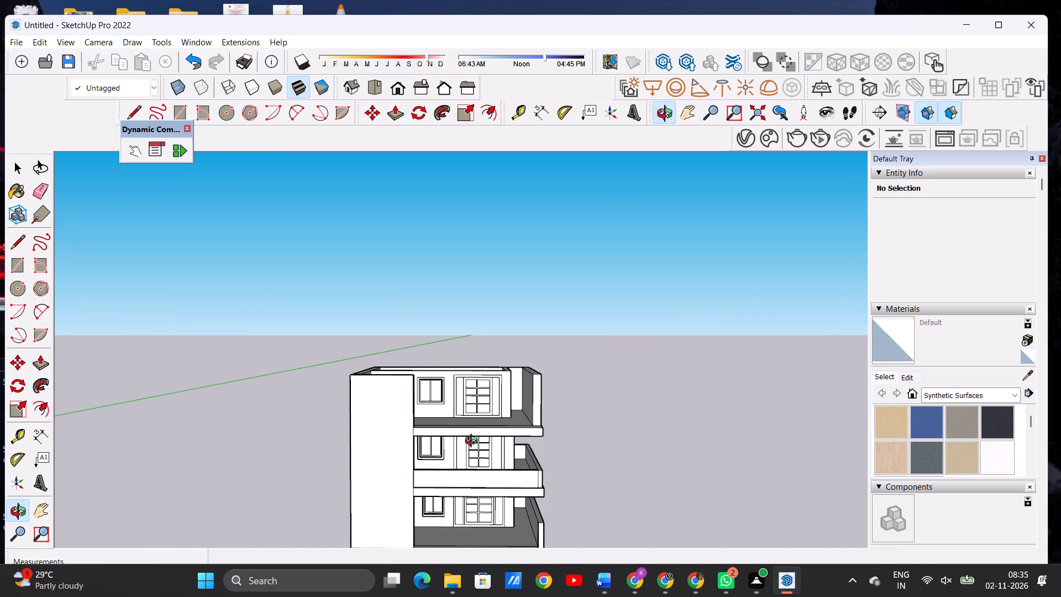
scroll(475, 446, "up", 6)
key("space")
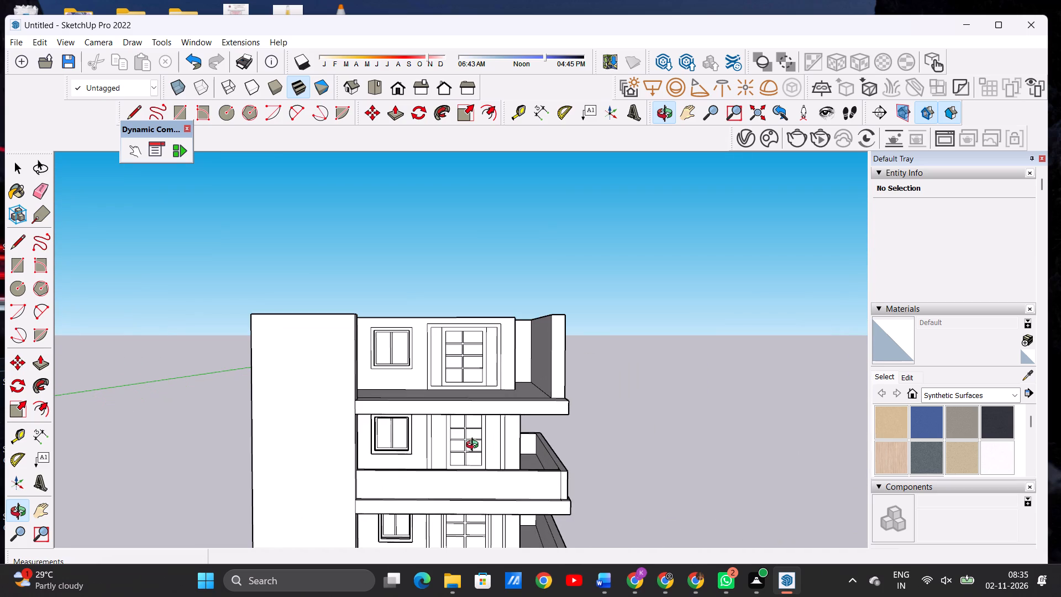
scroll(501, 443, "up", 1)
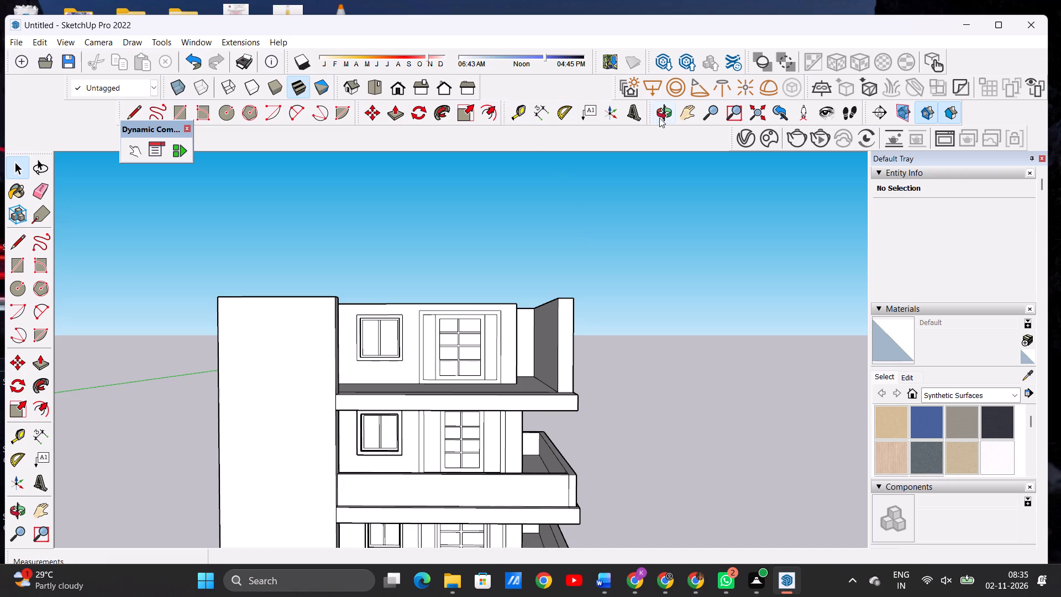
left_click(659, 118)
left_click_drag(553, 301, 539, 431)
scroll(577, 403, "down", 7)
scroll(563, 445, "up", 9)
scroll(563, 445, "down", 1)
scroll(563, 445, "up", 3)
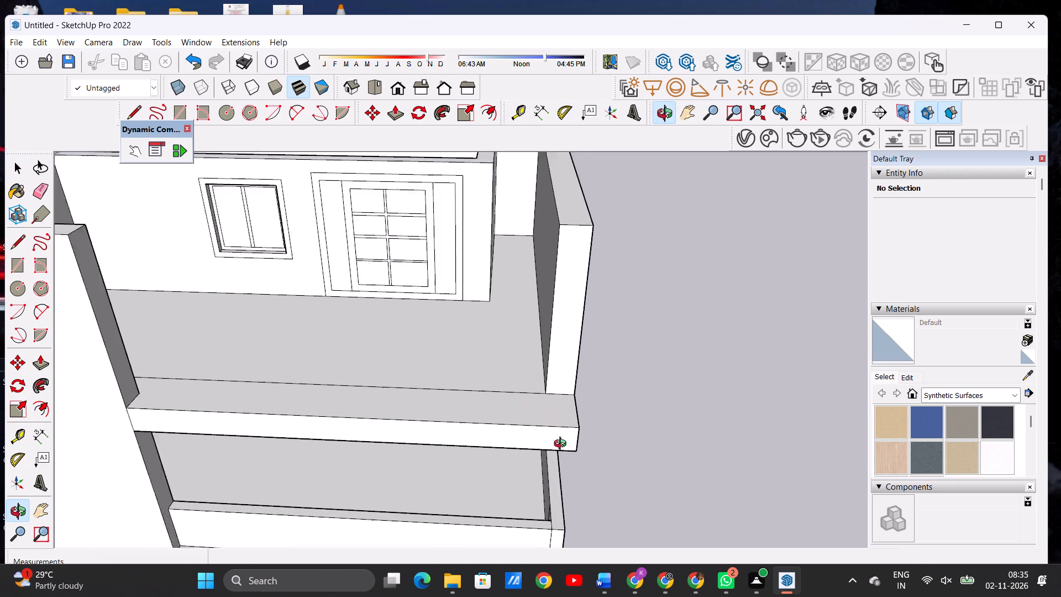
Draw a line about 23' 1" long across the top-storey slab's front strip, from the front block's corner to align with the side wall's inner face.
scroll(563, 445, "up", 1)
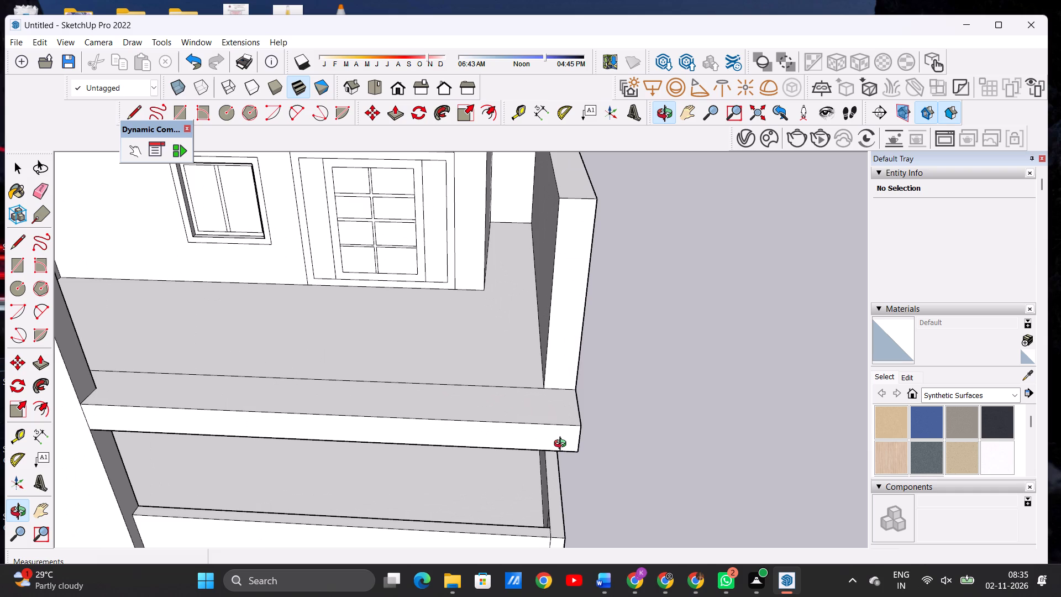
scroll(477, 506, "down", 3)
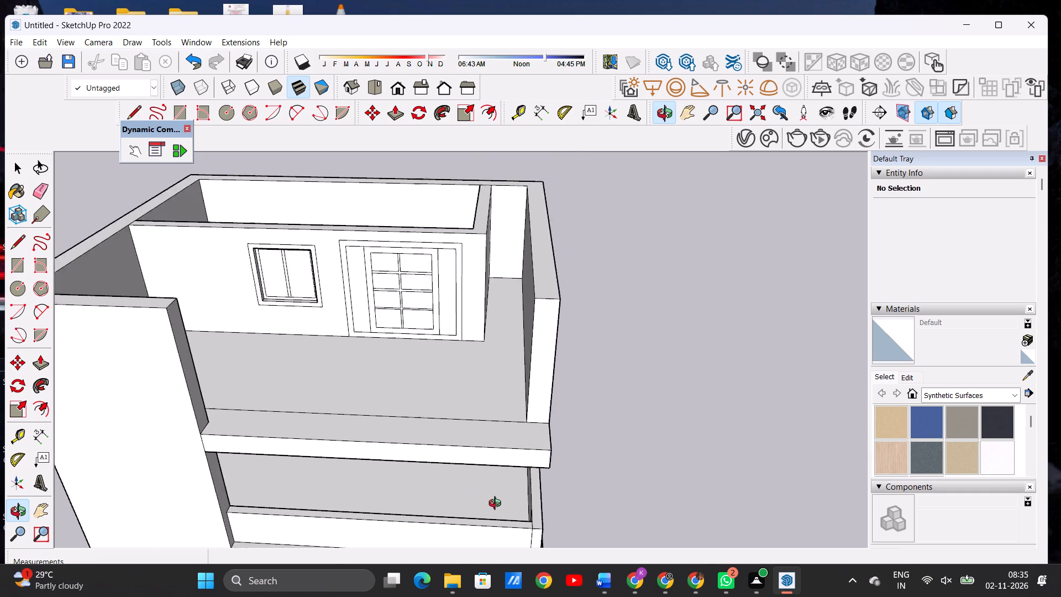
scroll(497, 505, "down", 2)
scroll(282, 481, "up", 5)
left_click_drag(339, 462, 363, 438)
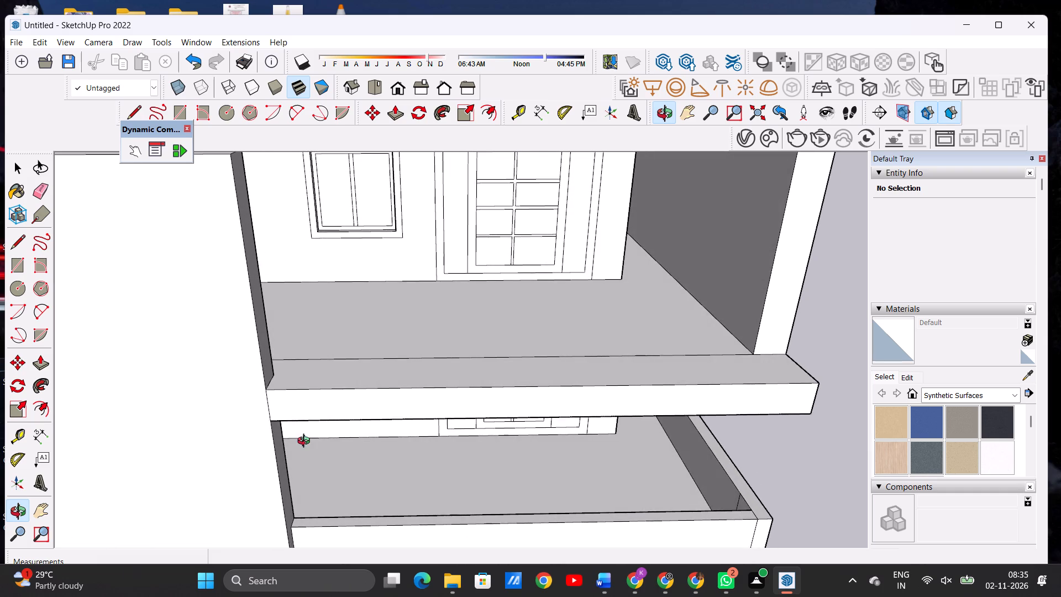
scroll(298, 438, "down", 5)
left_click_drag(422, 391, 414, 467)
scroll(418, 464, "up", 5)
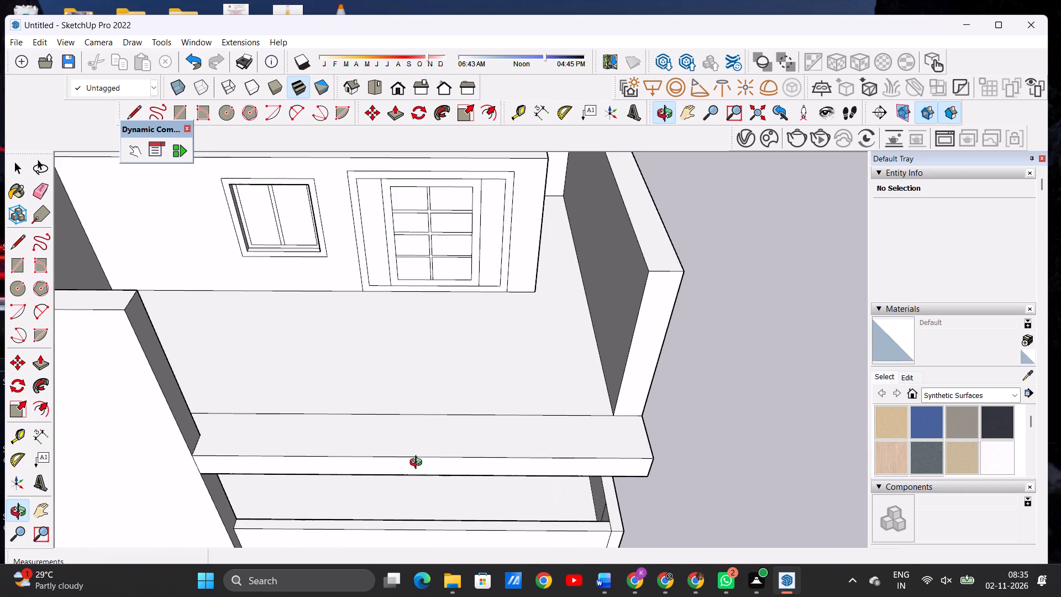
key("l")
scroll(123, 389, "up", 6)
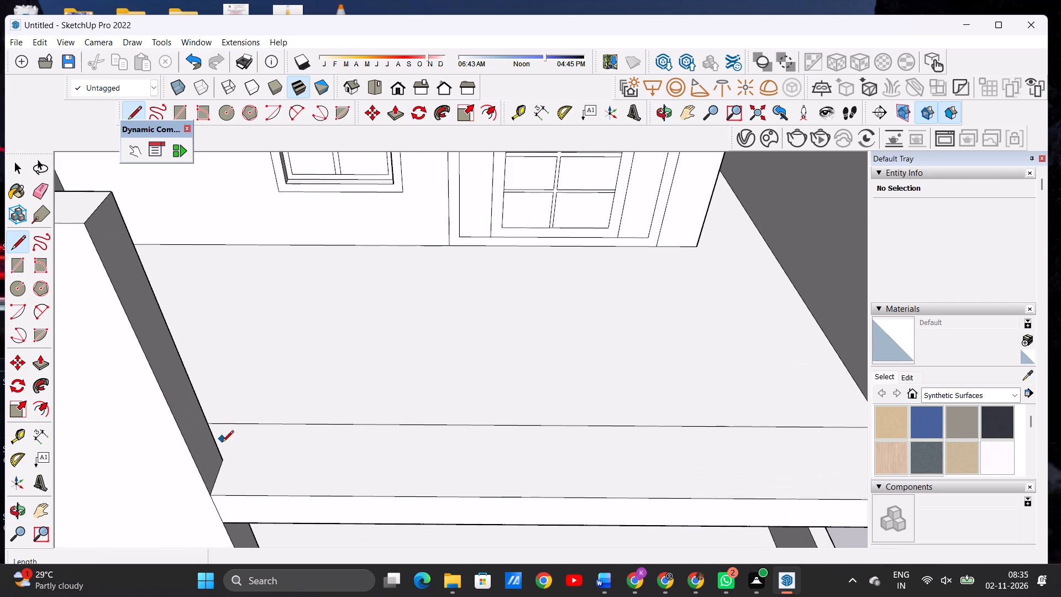
left_click(223, 459)
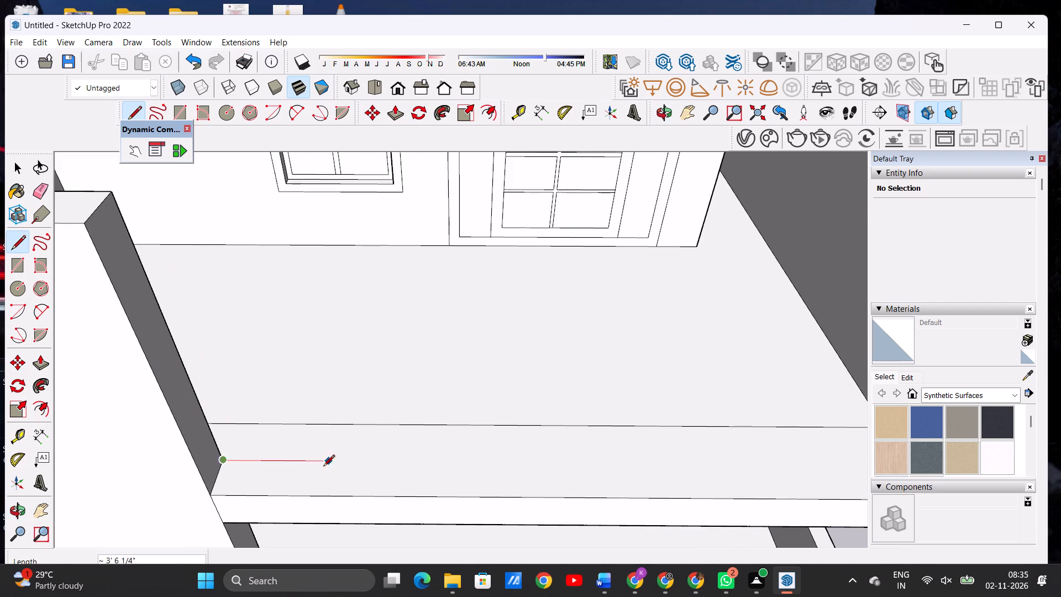
scroll(318, 470, "down", 6)
scroll(313, 473, "up", 1)
scroll(312, 473, "down", 4)
scroll(605, 460, "up", 10)
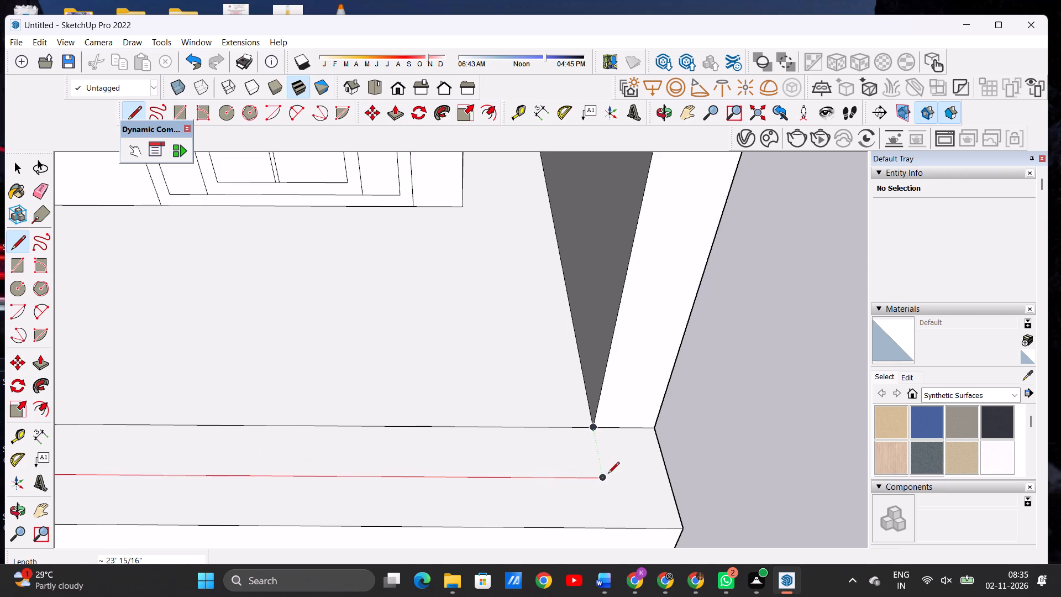
left_click(606, 479)
Connect the line's end to the side wall's inner corner, about 1' 7 1/2" away, and extend the line to the slab's outer edge.
left_click(599, 431)
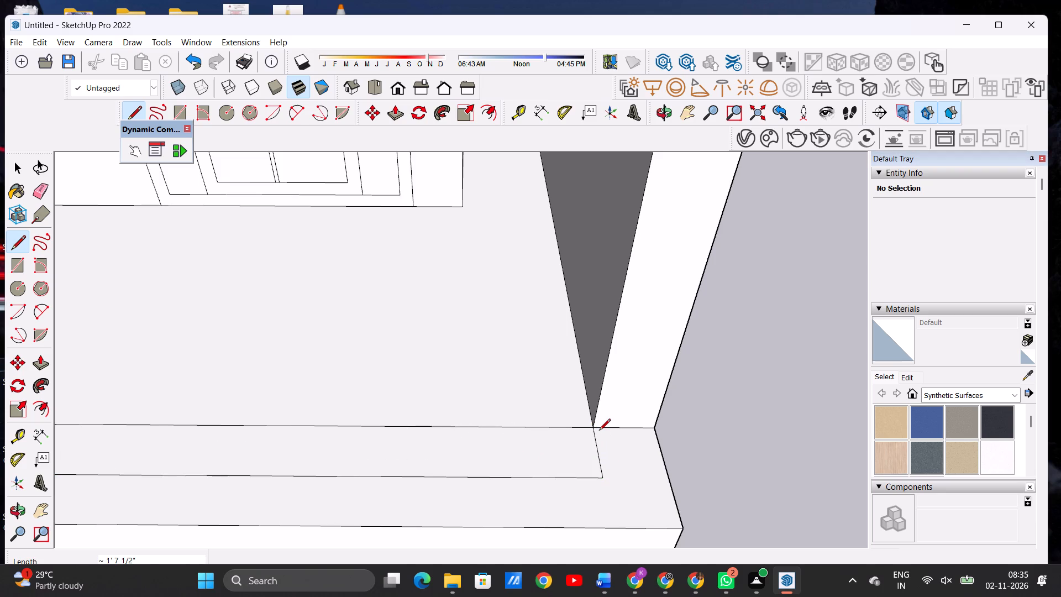
left_click(598, 477)
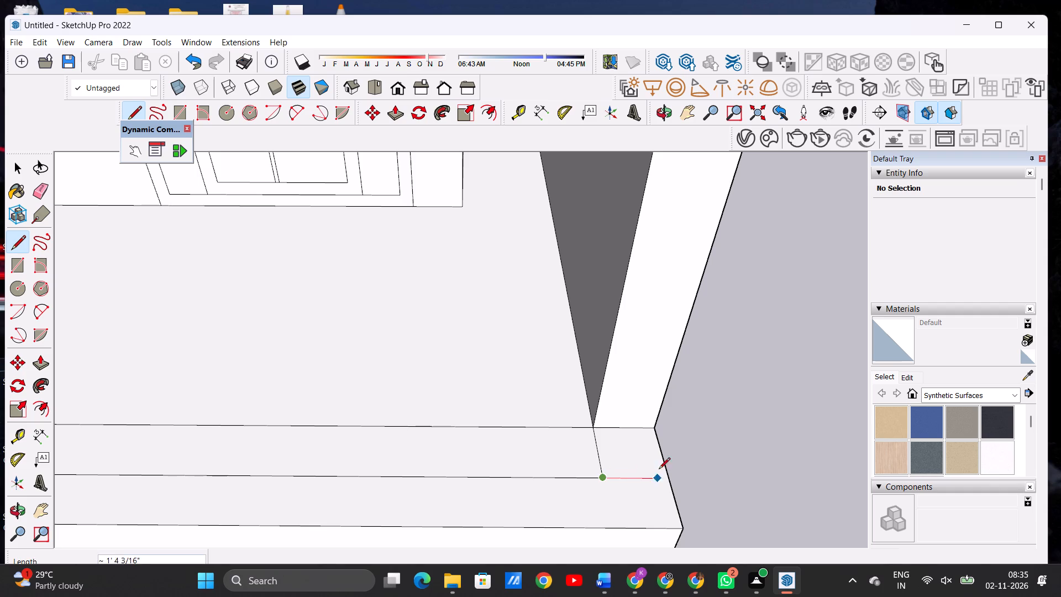
left_click(666, 477)
key("space")
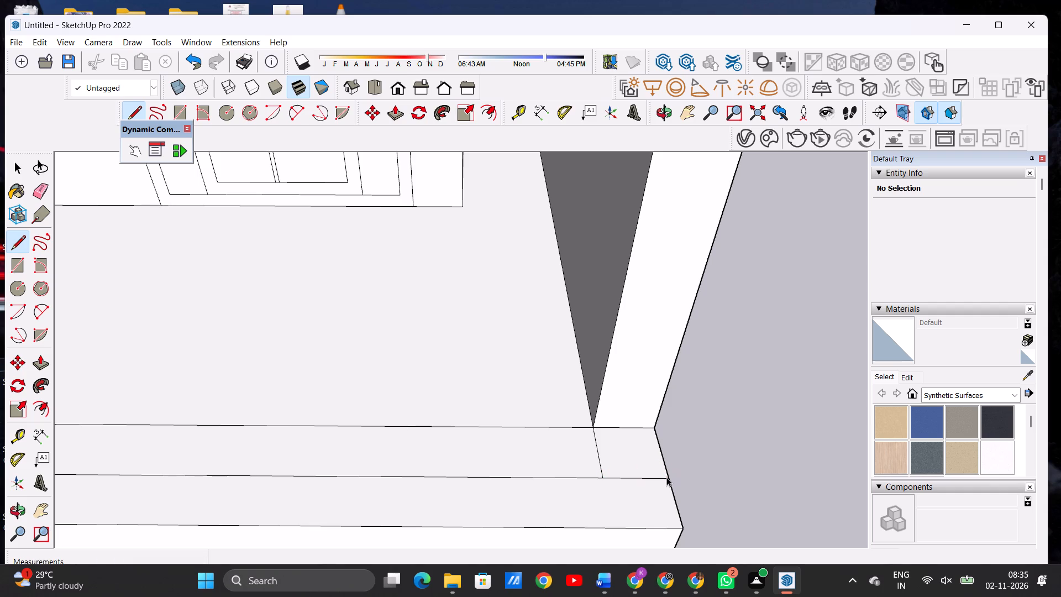
Push/Pull the side wall's front end face about 1' 7 1/2" forward to meet the line drawn across the slab.
type("P")
left_click(625, 405)
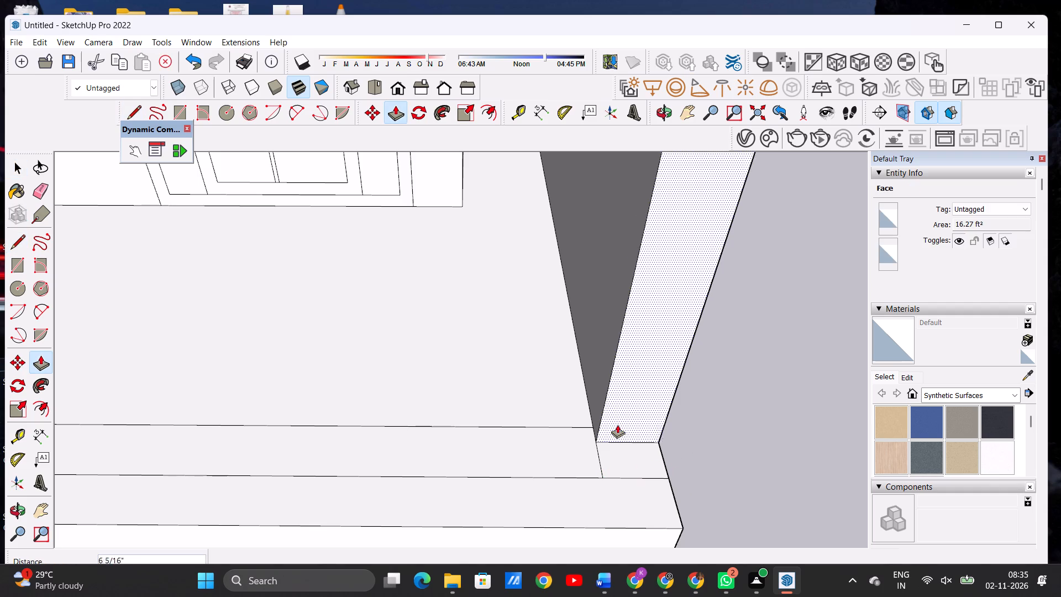
left_click(606, 477)
key("space")
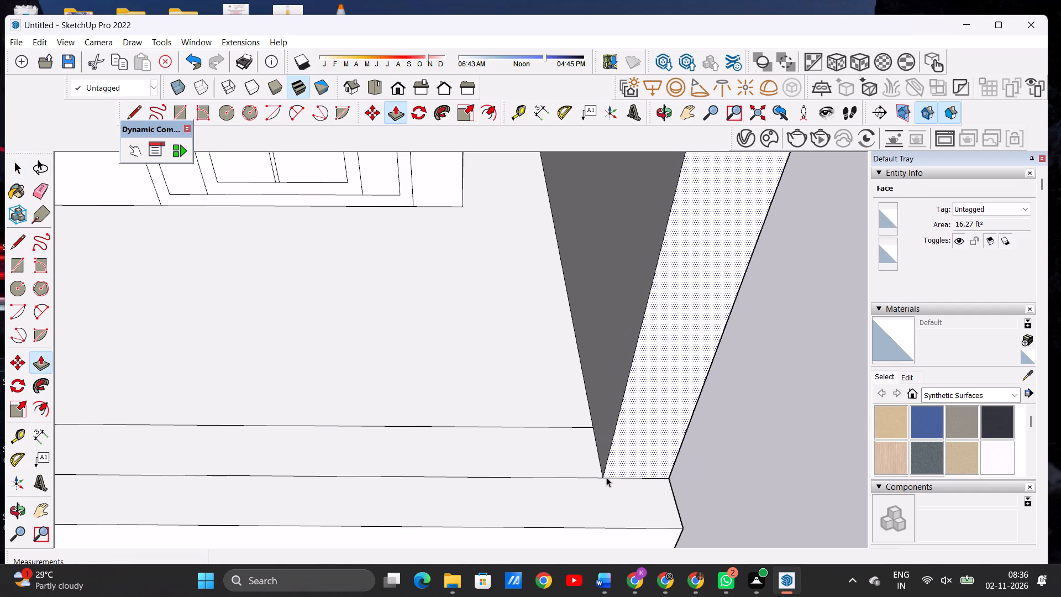
Push/Pull the narrow strip between the drawn line and the top-storey slab's front edge.
scroll(505, 487, "down", 12)
scroll(601, 481, "up", 1)
scroll(621, 479, "down", 4)
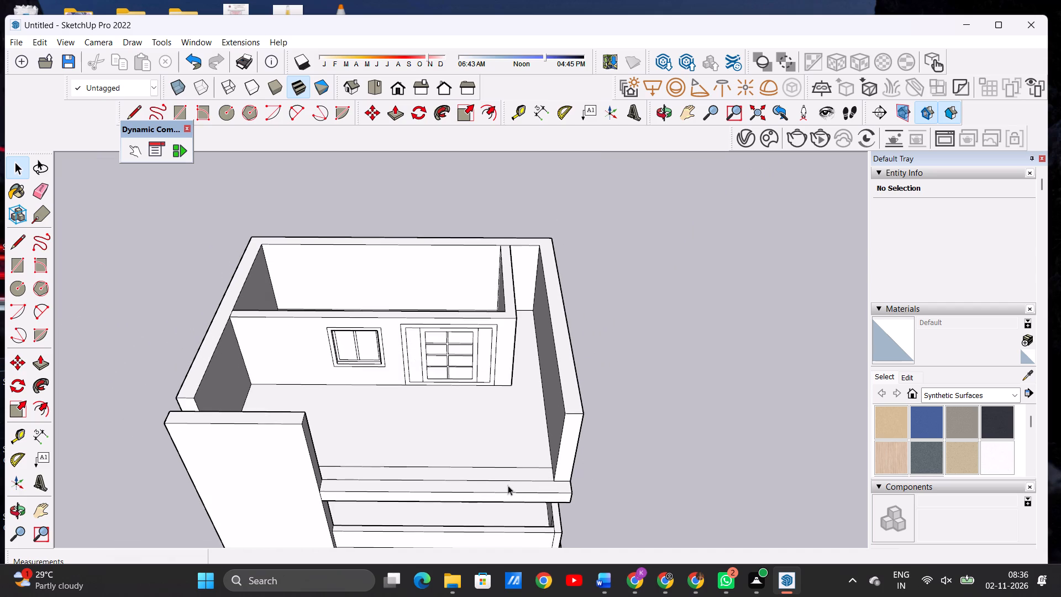
scroll(503, 468, "up", 4)
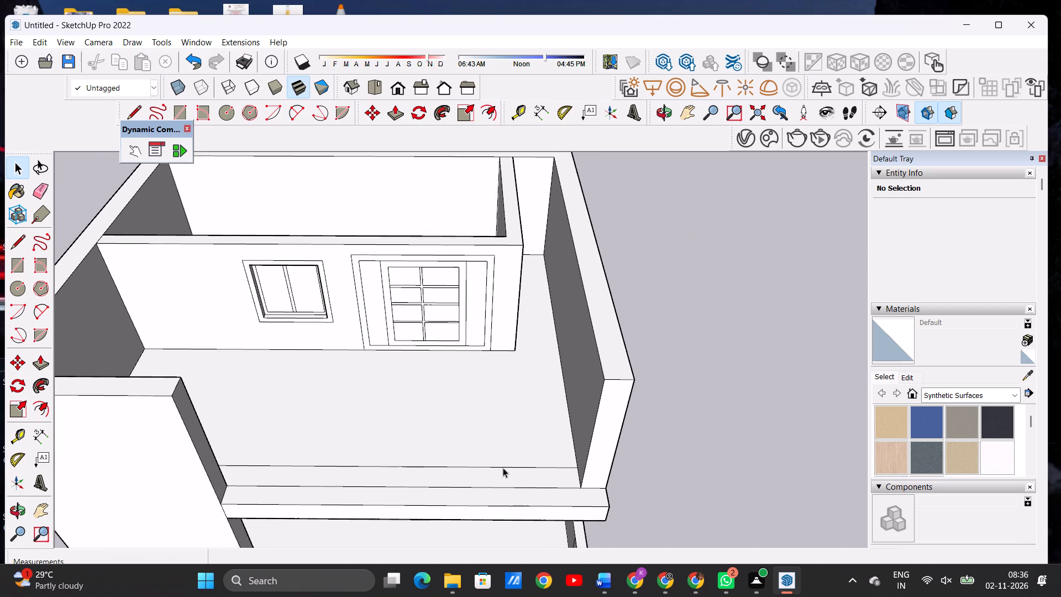
left_click(659, 115)
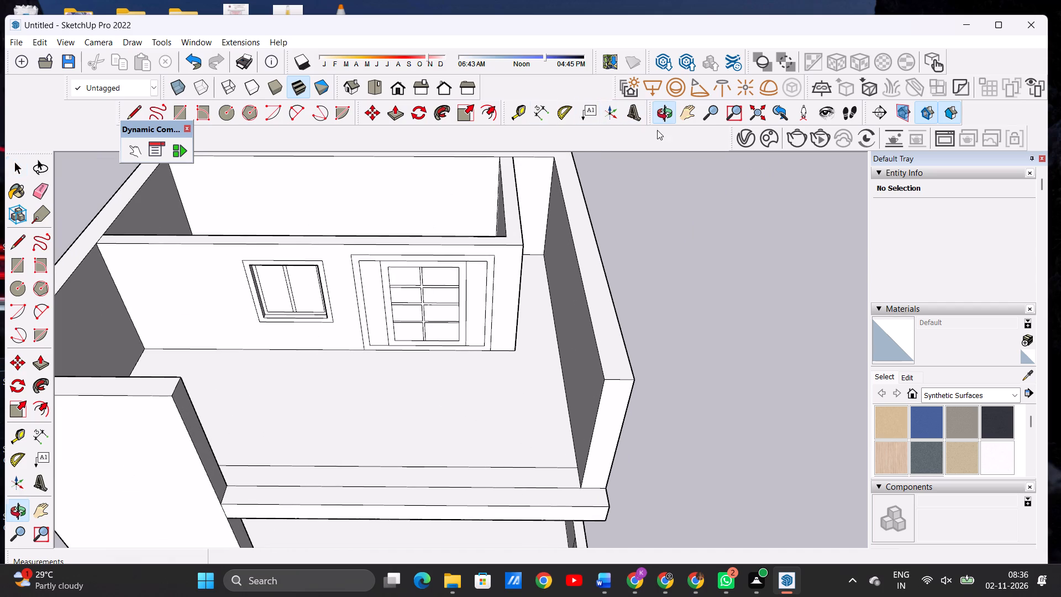
left_click_drag(553, 353, 555, 269)
scroll(564, 309, "down", 8)
scroll(531, 379, "up", 8)
scroll(569, 342, "down", 1)
scroll(569, 342, "up", 1)
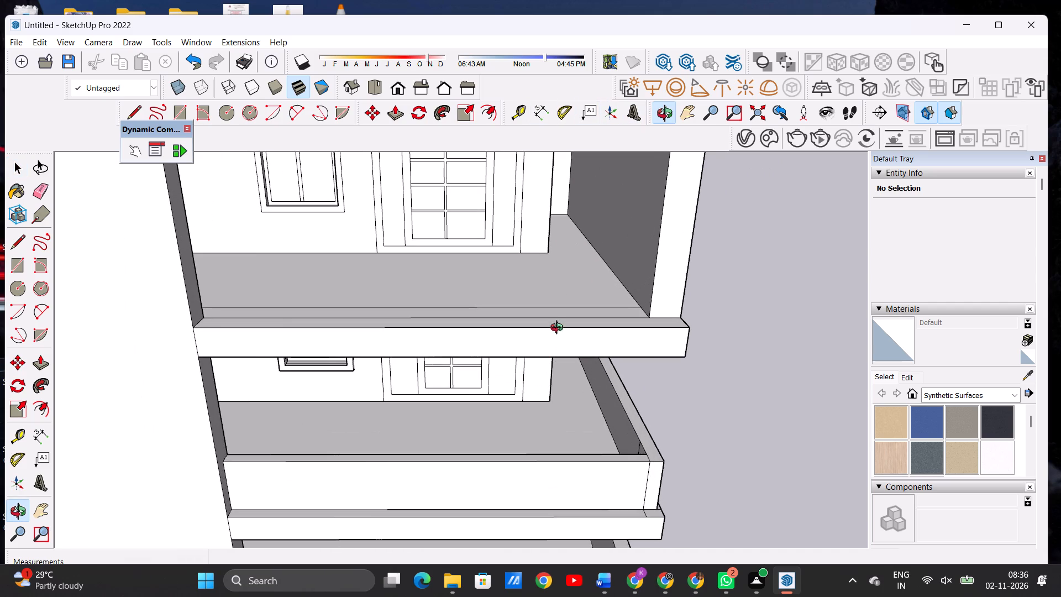
left_click_drag(564, 325, 568, 363)
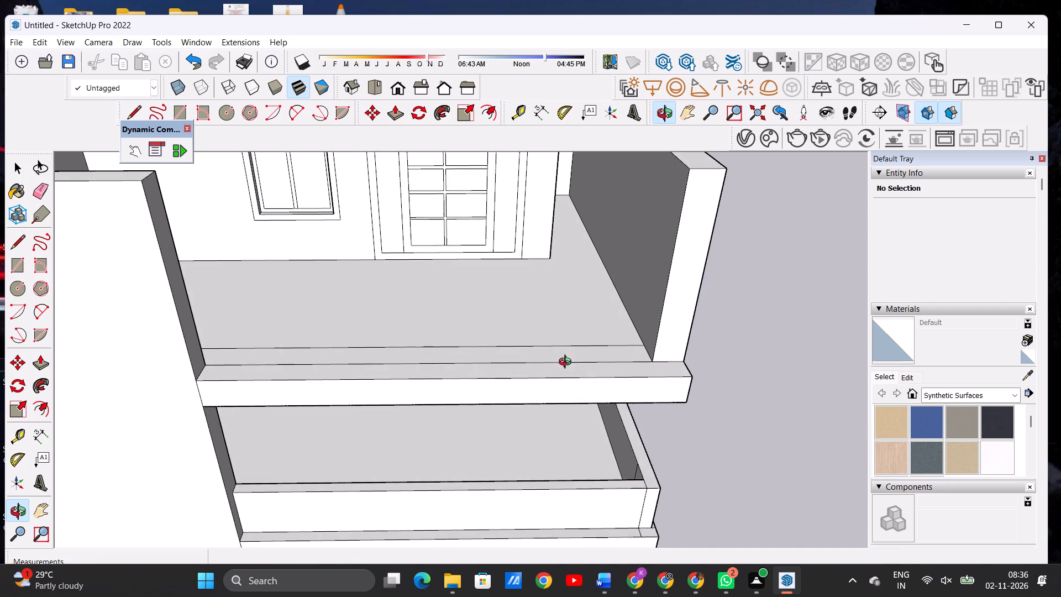
left_click_drag(568, 363, 568, 360)
scroll(614, 370, "up", 3)
left_click_drag(556, 350, 560, 390)
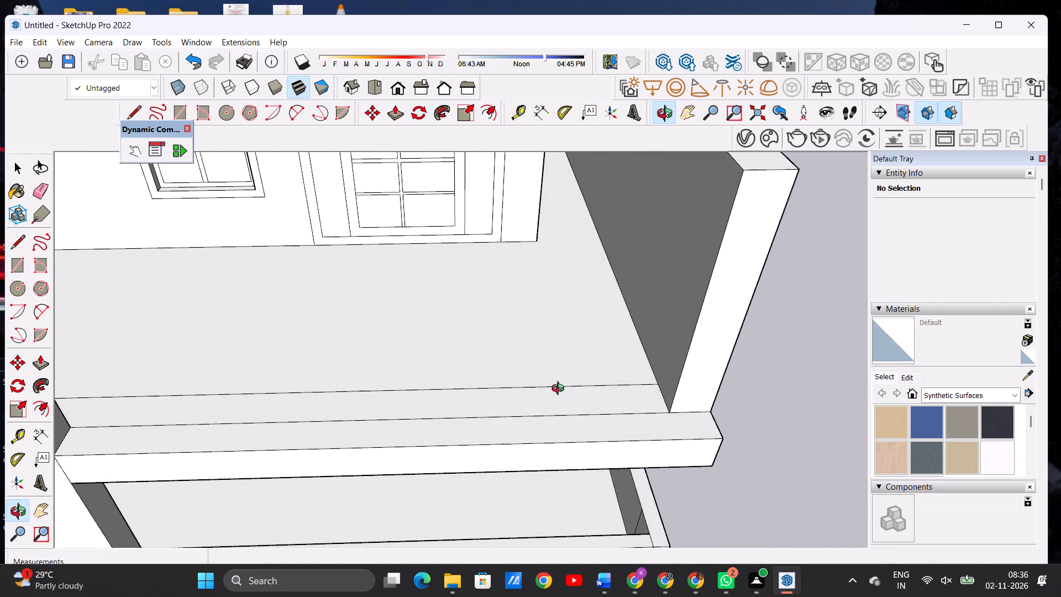
left_click_drag(560, 390, 559, 373)
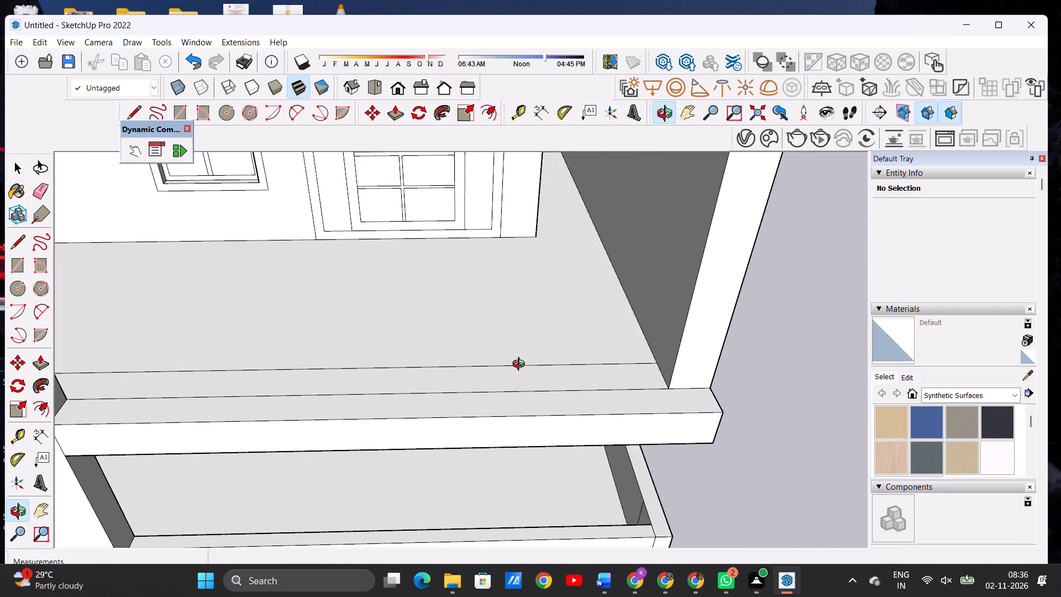
scroll(514, 358, "down", 5)
scroll(567, 375, "up", 3)
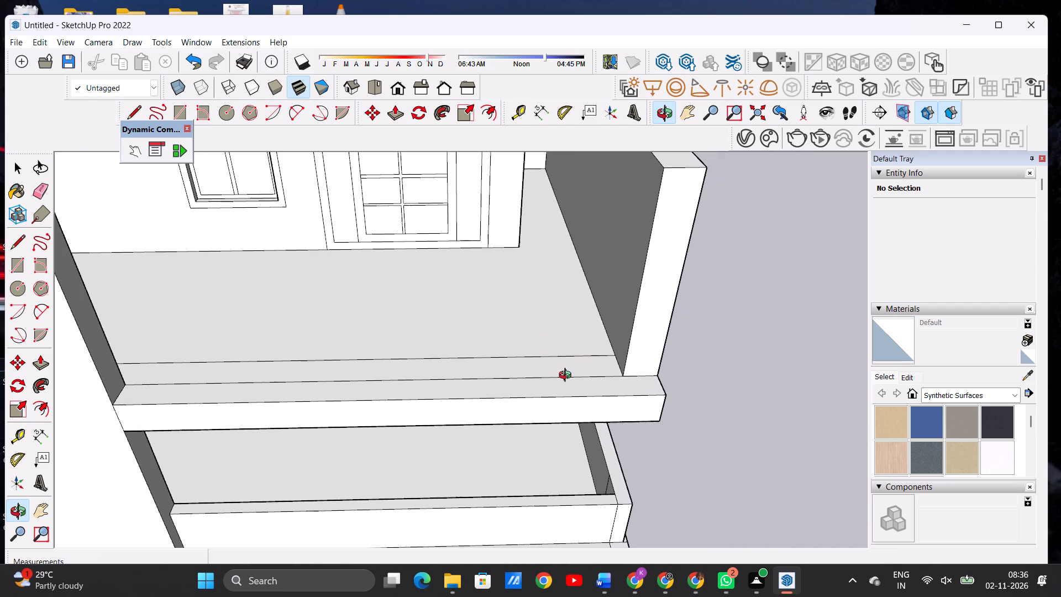
key("p")
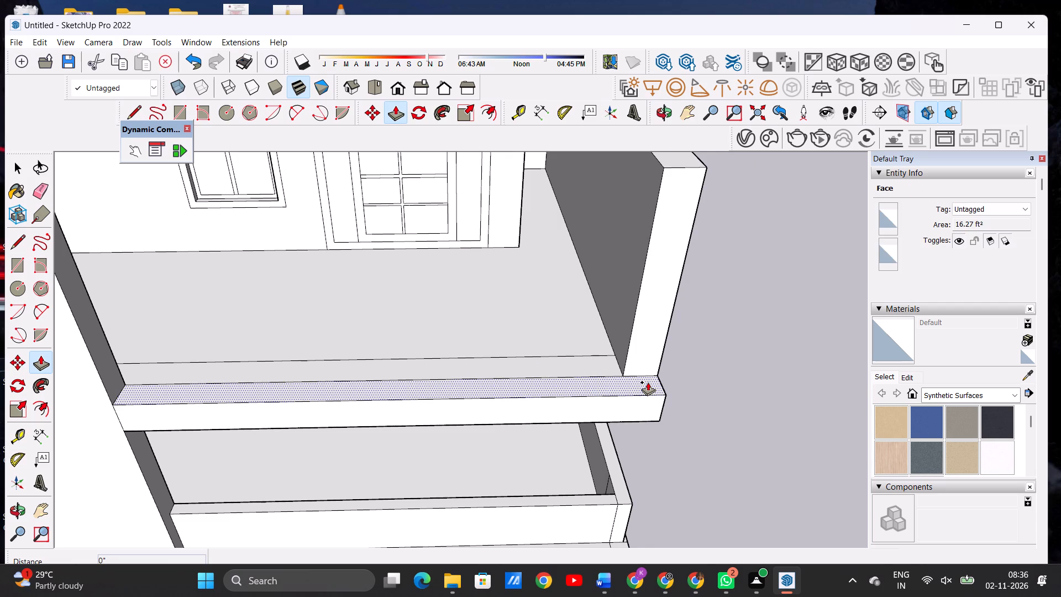
Draw a line about 24' 8" long across the top face of the uppermost balcony's front ledge, from one end edge to the other.
key("space")
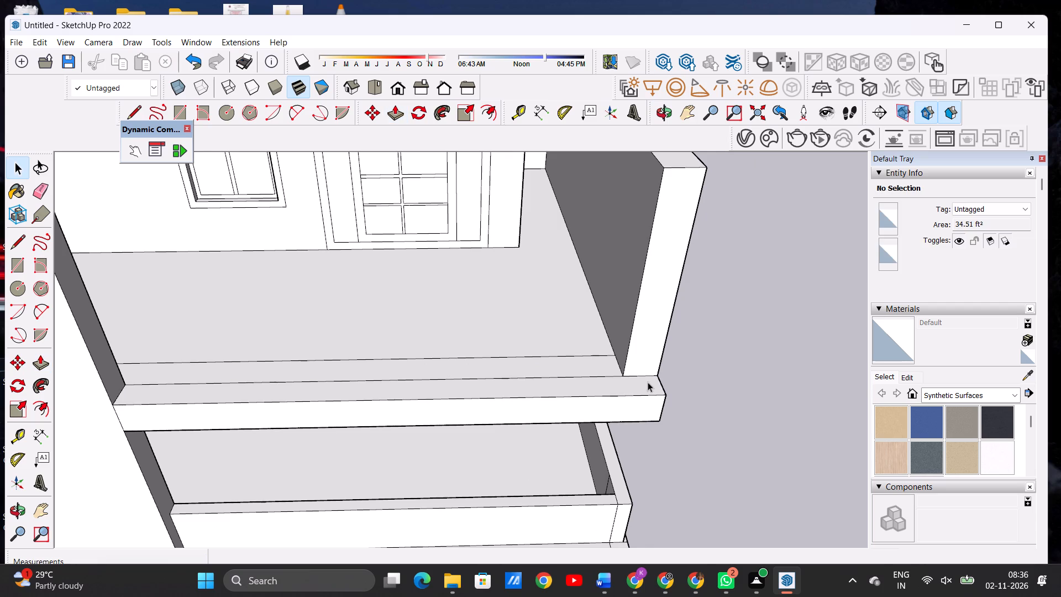
scroll(635, 360, "down", 4)
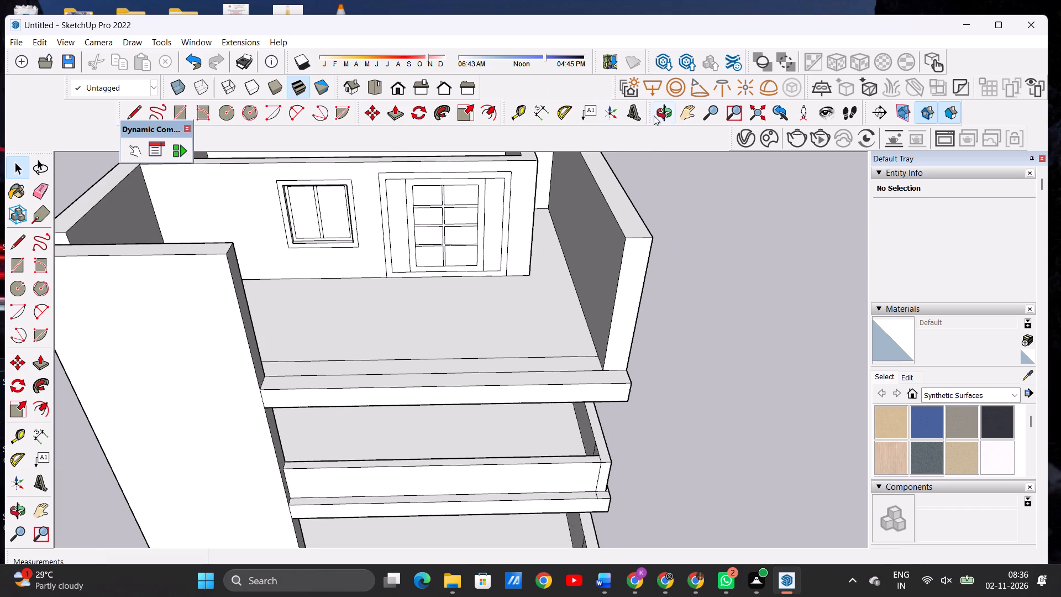
left_click(665, 113)
left_click_drag(336, 354, 328, 420)
scroll(274, 448, "up", 6)
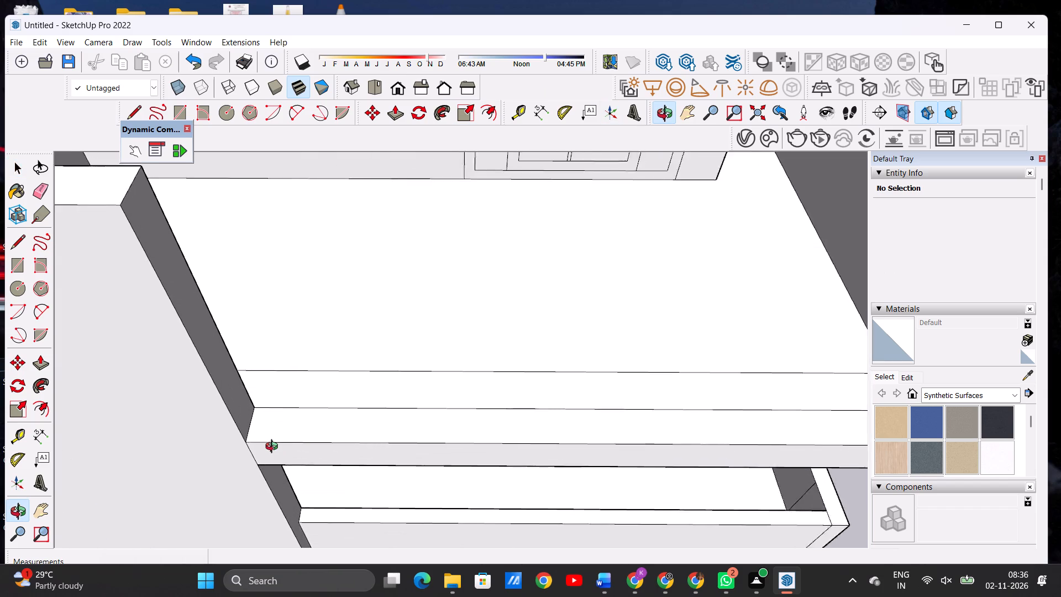
scroll(274, 448, "up", 4)
key("l")
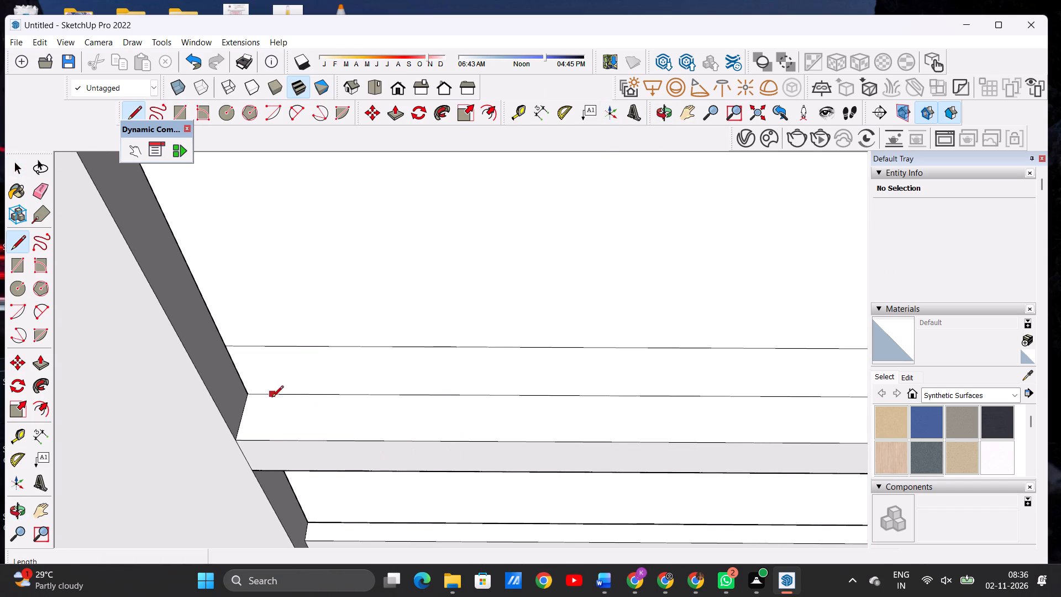
left_click(240, 426)
scroll(299, 423, "down", 13)
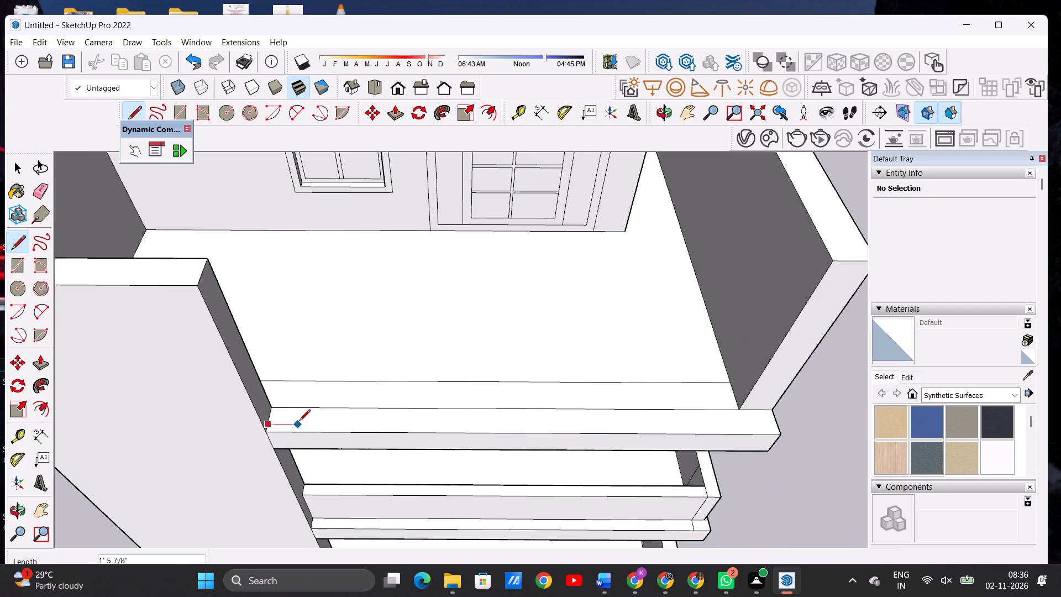
scroll(299, 422, "down", 2)
scroll(612, 422, "up", 4)
scroll(612, 422, "down", 1)
scroll(612, 422, "up", 12)
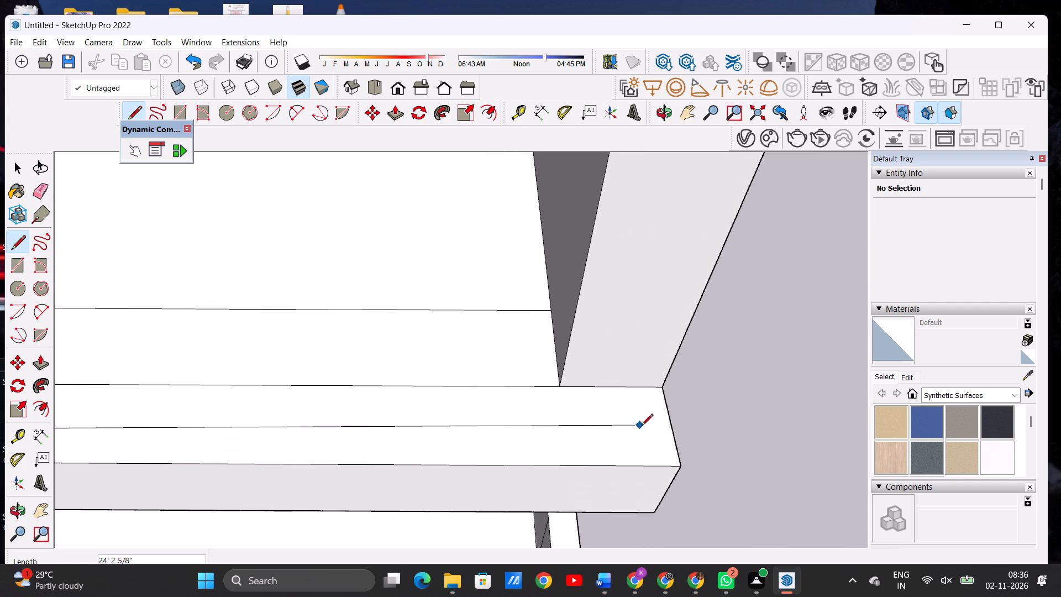
left_click(674, 442)
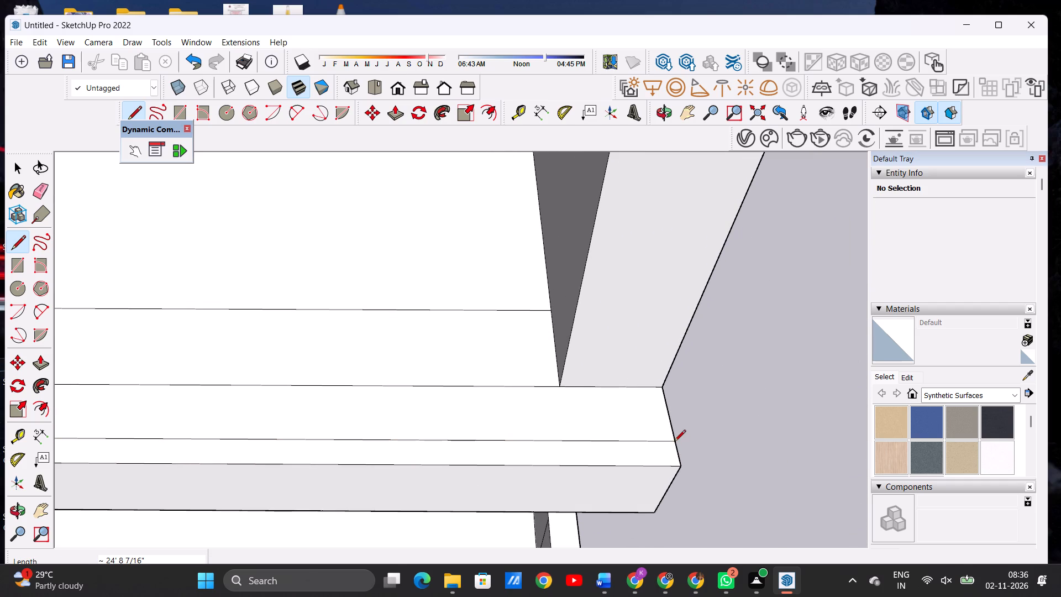
key("space")
Push/Pull the wider inner strip of the uppermost balcony's front ledge upward to form a low raised curb.
scroll(493, 406, "down", 7)
scroll(555, 382, "down", 10)
scroll(559, 381, "up", 3)
scroll(559, 381, "down", 1)
scroll(559, 381, "up", 2)
scroll(559, 381, "down", 1)
scroll(559, 381, "up", 1)
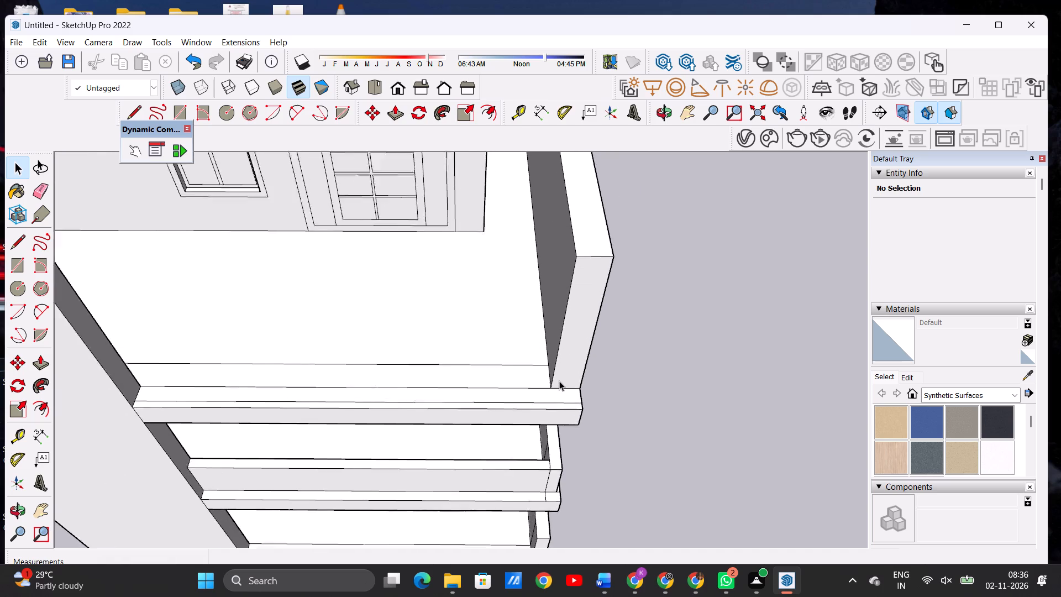
scroll(559, 381, "up", 2)
key("p")
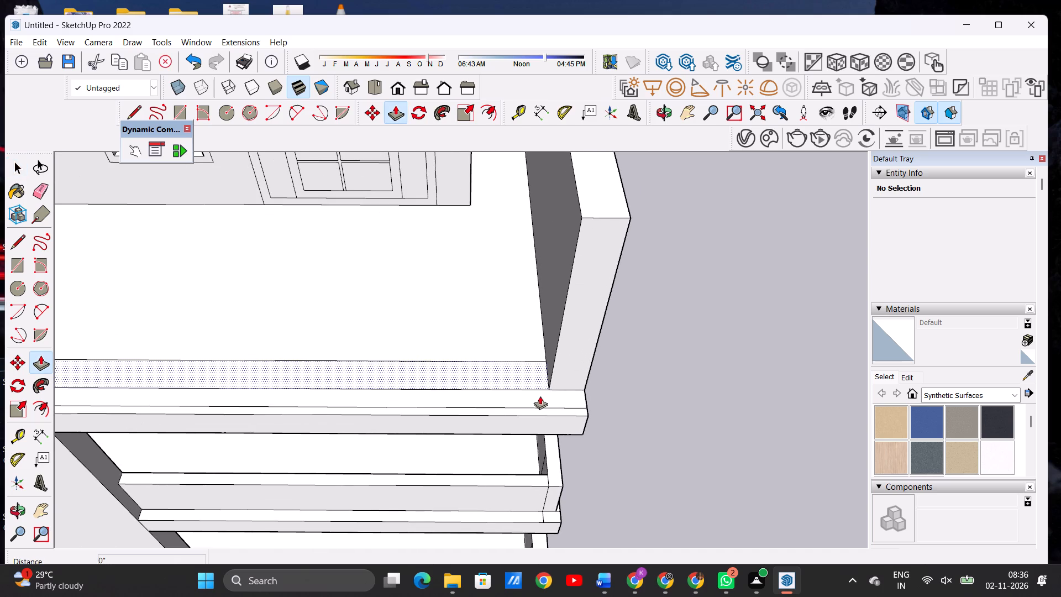
scroll(538, 395, "up", 3)
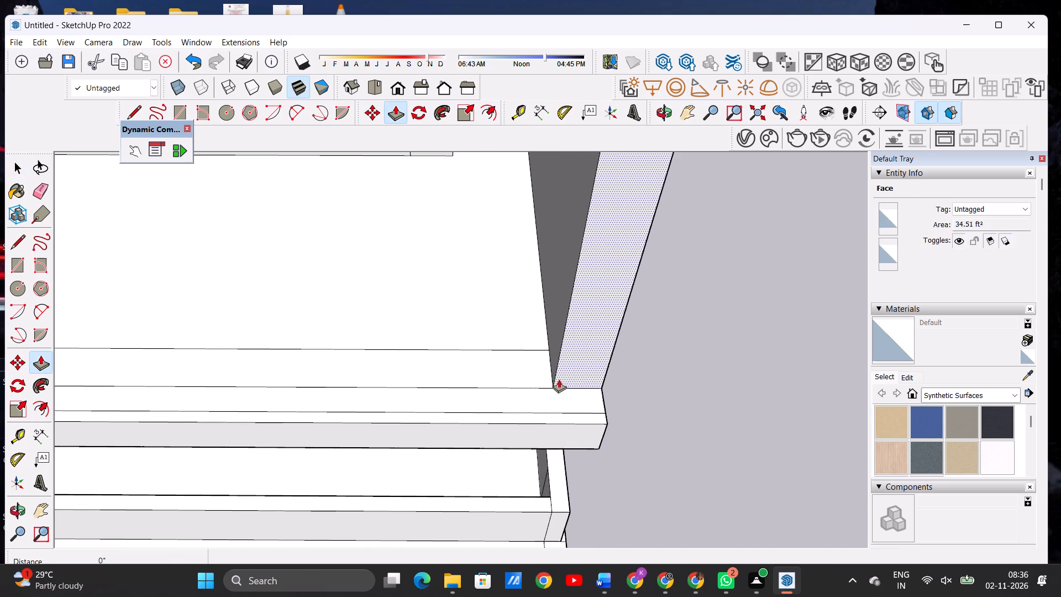
key("space")
scroll(559, 397, "down", 6)
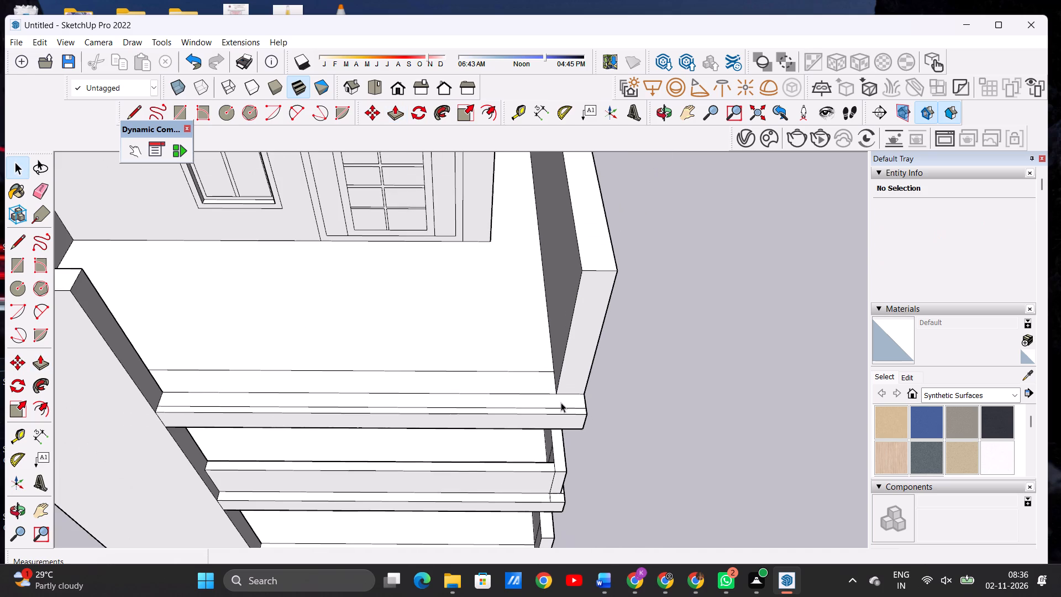
key("p")
scroll(567, 391, "up", 2)
scroll(568, 390, "down", 1)
scroll(568, 390, "up", 7)
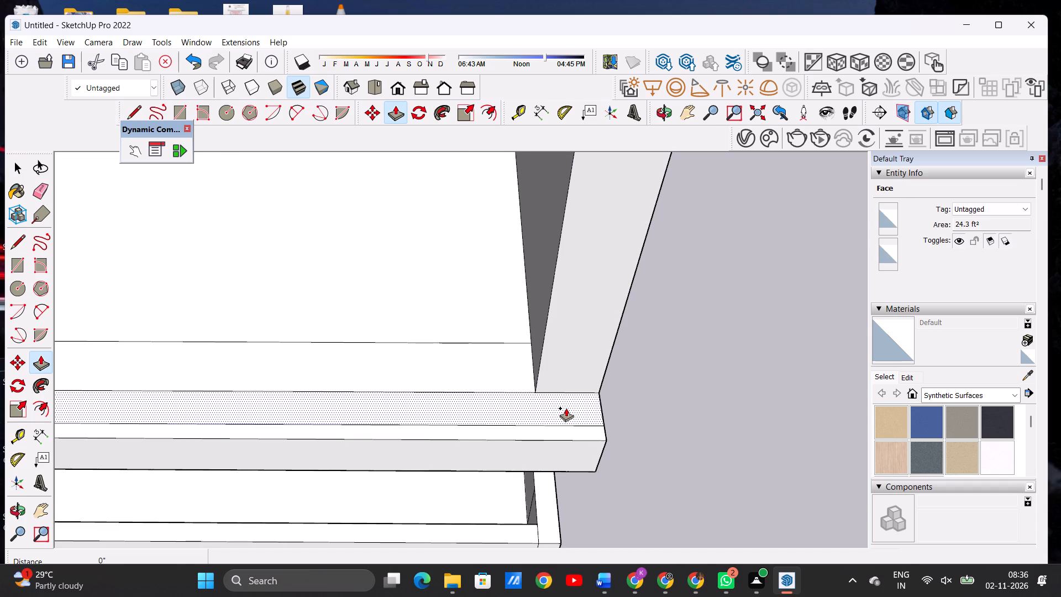
left_click(566, 408)
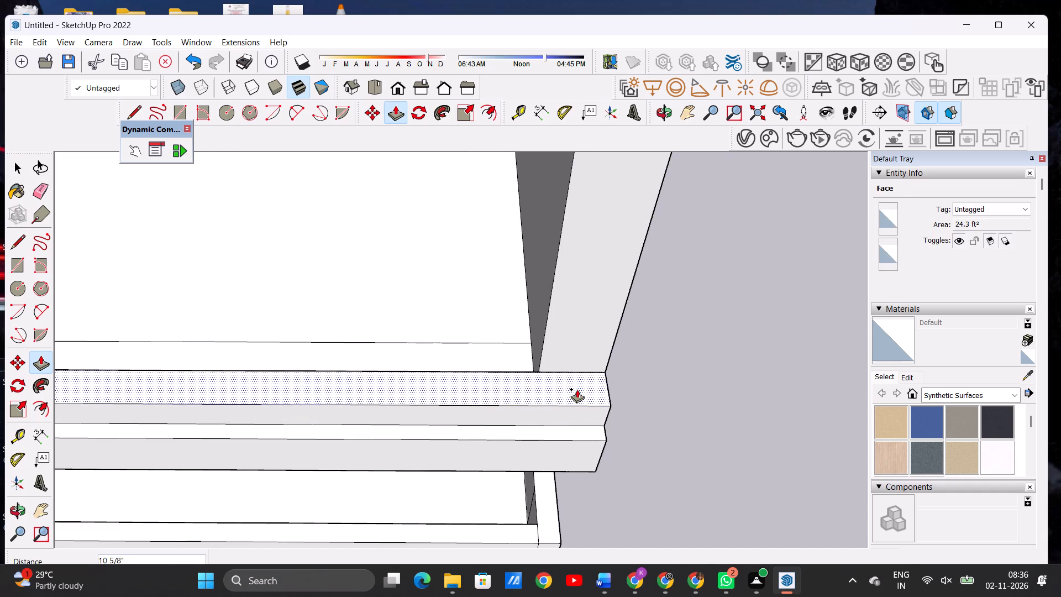
left_click(576, 394)
key("space")
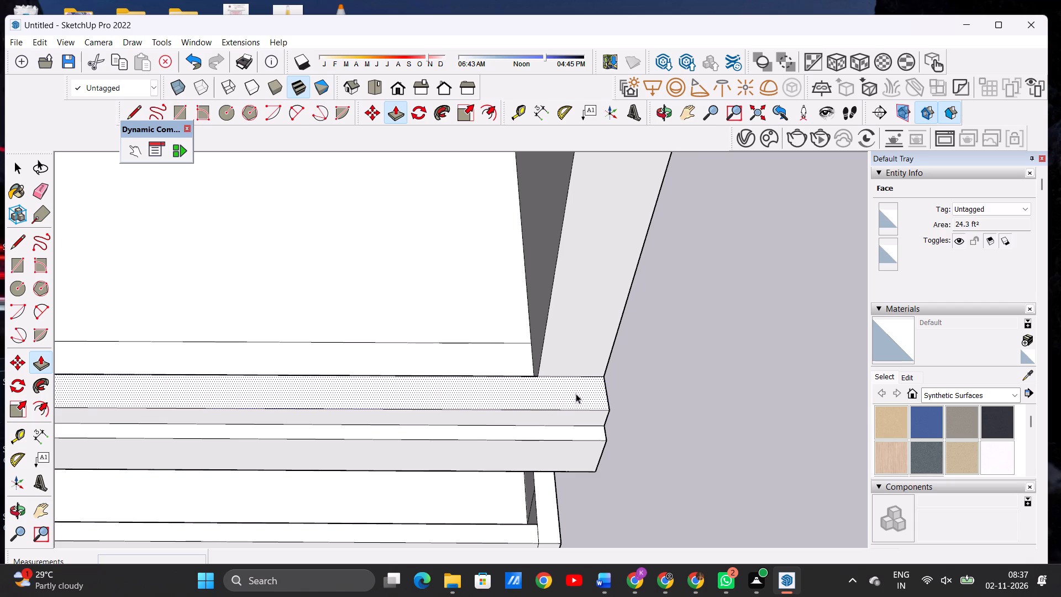
Examine the raised curb and the balconies below it from the front of the building.
left_click(659, 116)
left_click_drag(517, 450, 516, 443)
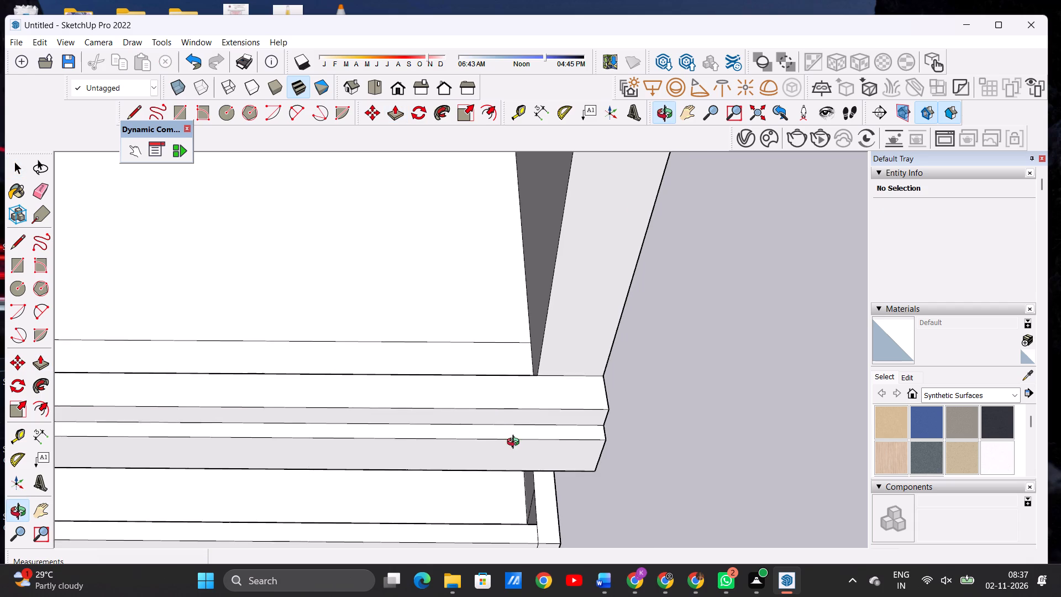
left_click_drag(516, 443, 520, 334)
scroll(560, 368, "down", 10)
scroll(615, 401, "up", 1)
scroll(616, 401, "down", 4)
scroll(366, 352, "up", 6)
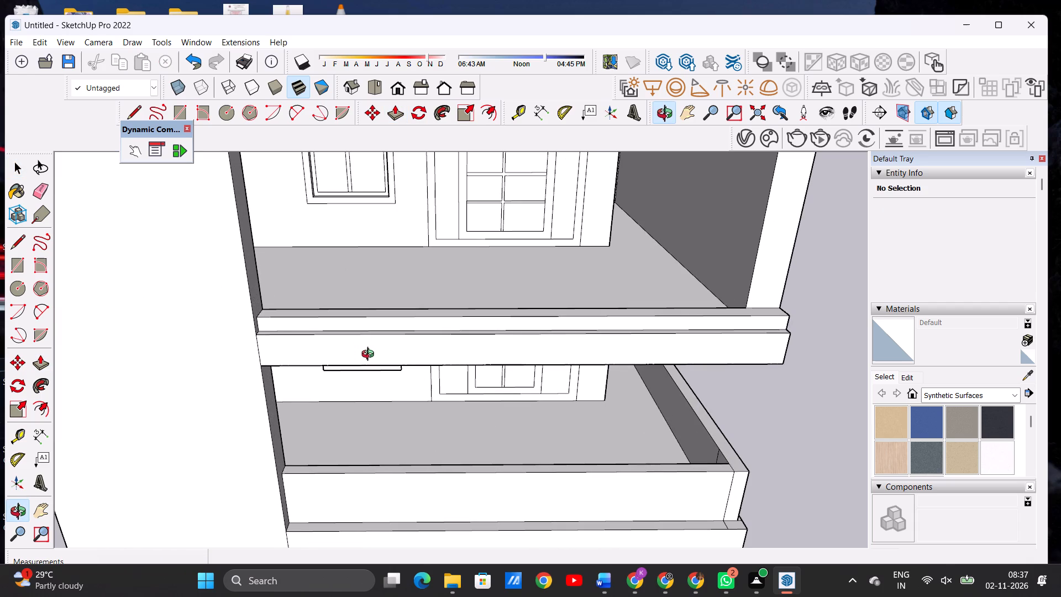
left_click_drag(372, 412, 371, 368)
scroll(396, 404, "down", 12)
scroll(419, 347, "up", 2)
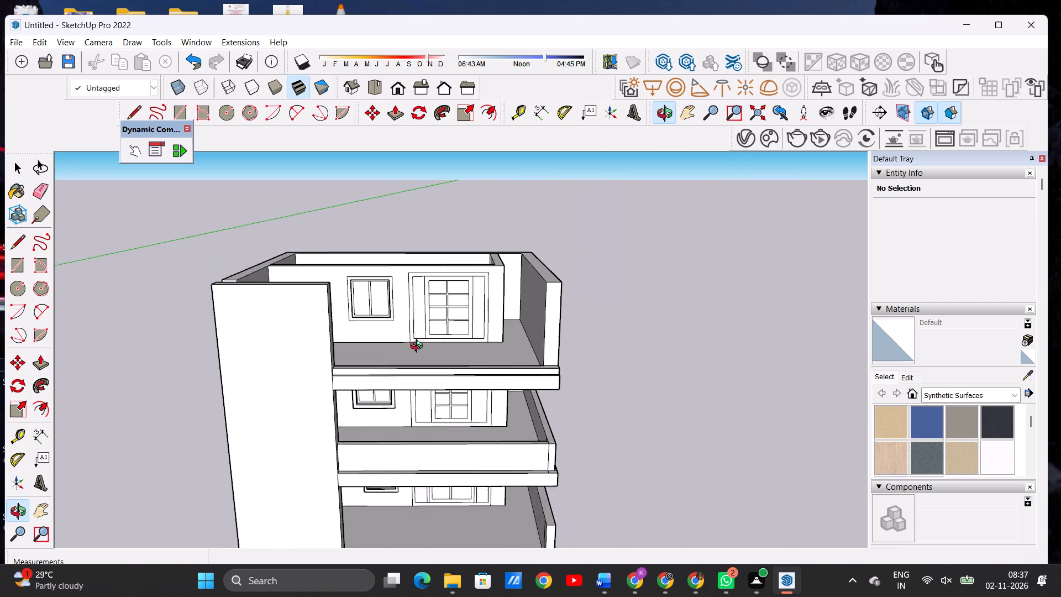
scroll(419, 347, "up", 1)
scroll(419, 347, "down", 1)
scroll(419, 347, "up", 3)
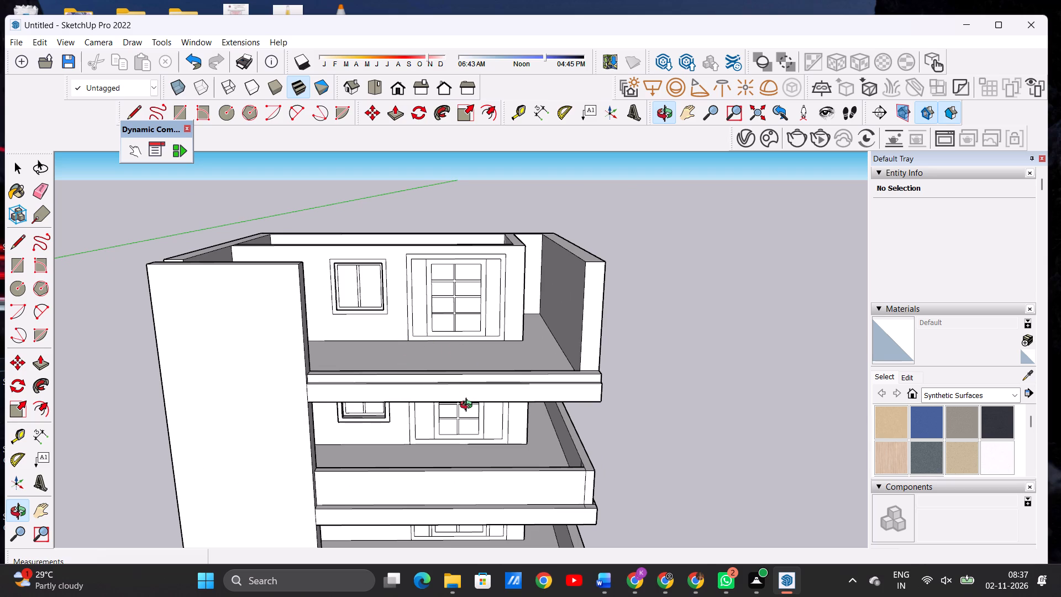
scroll(469, 406, "down", 1)
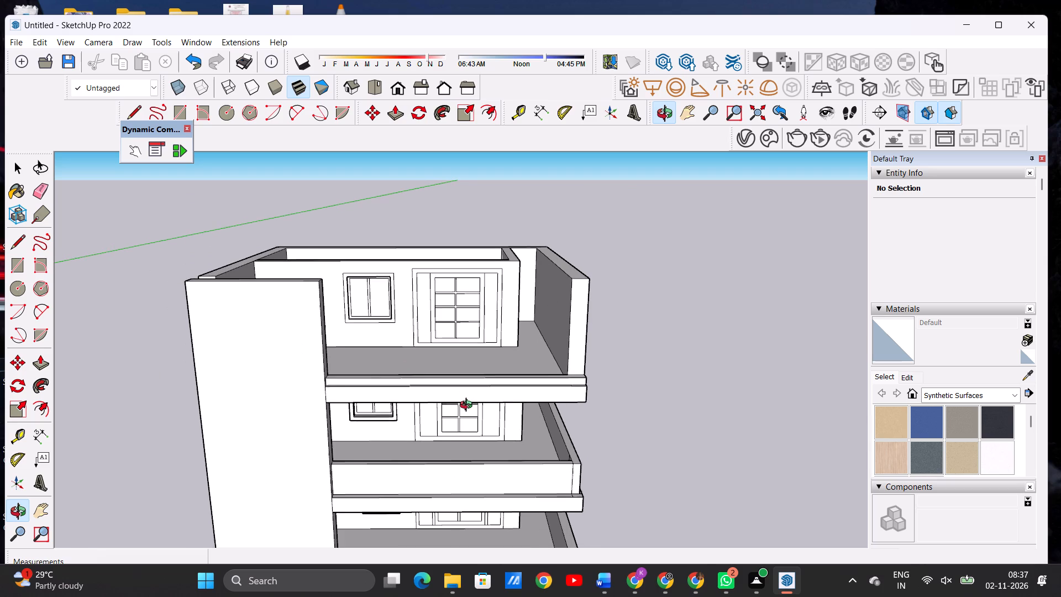
scroll(469, 406, "down", 2)
scroll(487, 381, "up", 6)
left_click_drag(485, 383, 499, 376)
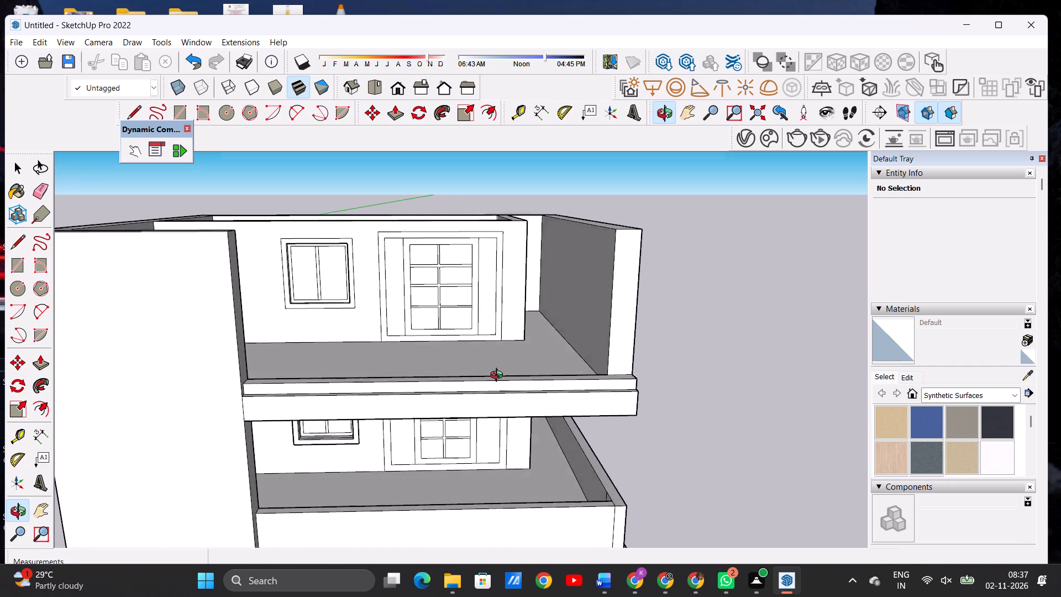
left_click_drag(499, 376, 523, 364)
Push/Pull the end face of the top-floor side wall about 1' 7 1/2" to close the gap to the front wall.
left_click_drag(524, 357, 385, 443)
scroll(496, 395, "down", 4)
left_click_drag(428, 343, 352, 433)
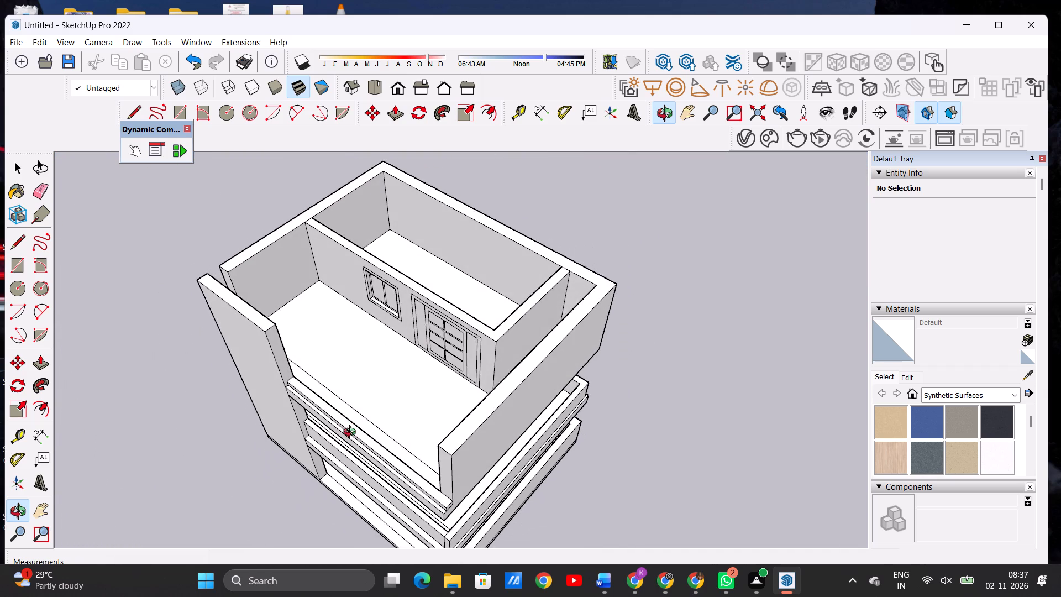
left_click_drag(352, 433, 353, 431)
left_click_drag(375, 357, 204, 338)
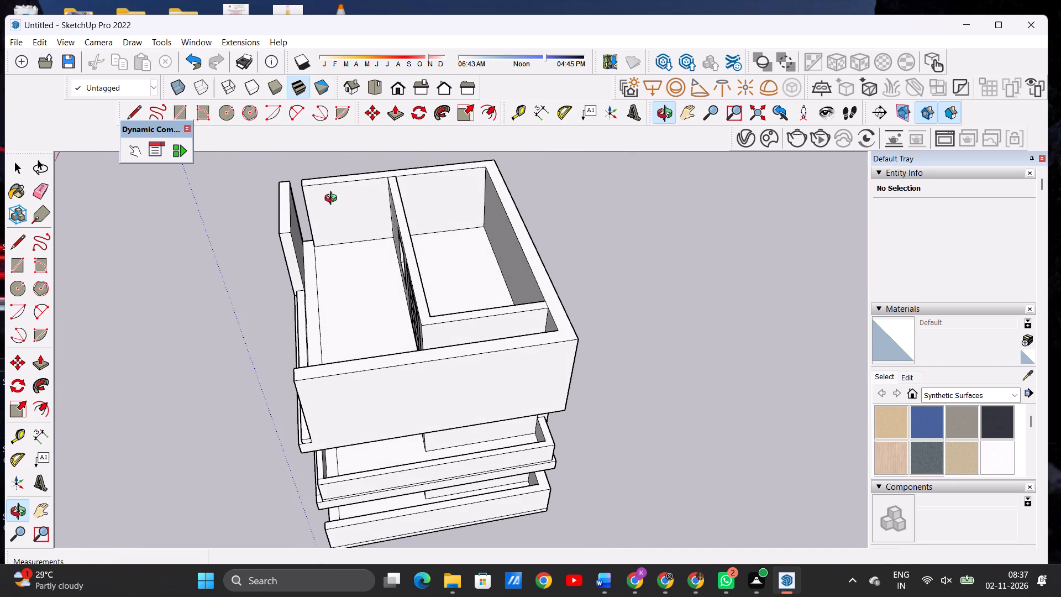
scroll(317, 196, "up", 11)
left_click_drag(317, 298, 358, 294)
scroll(338, 317, "down", 20)
scroll(338, 317, "down", 5)
left_click_drag(363, 272, 387, 250)
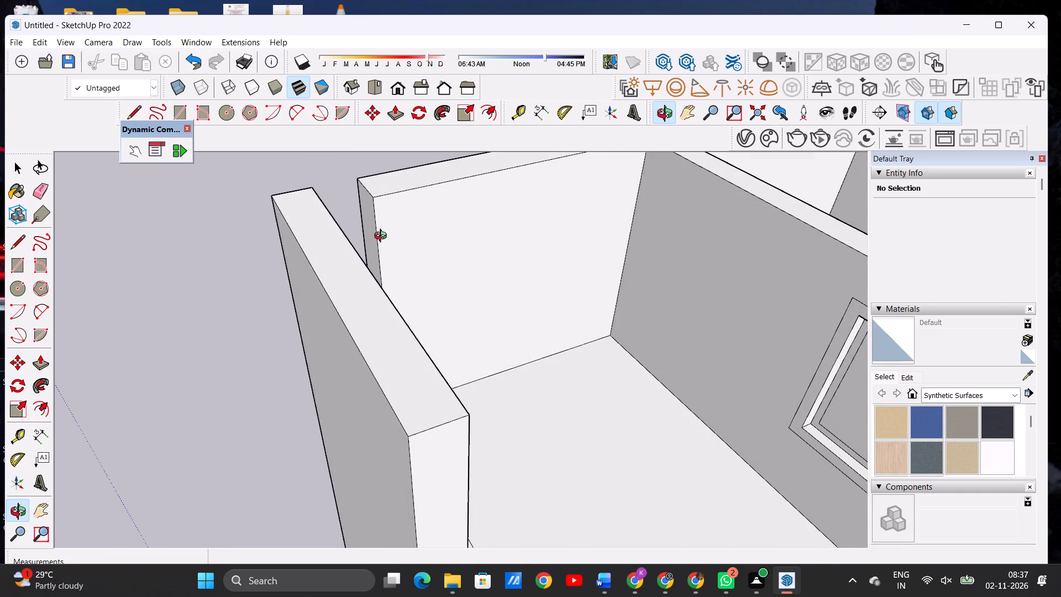
scroll(383, 219, "up", 5)
key("p")
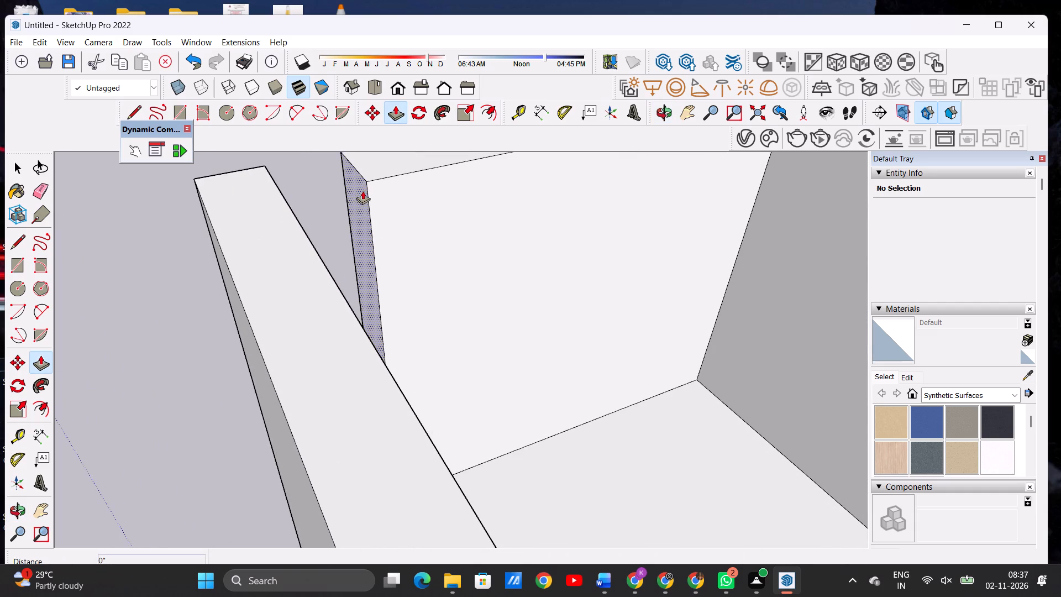
left_click(363, 191)
left_click(269, 165)
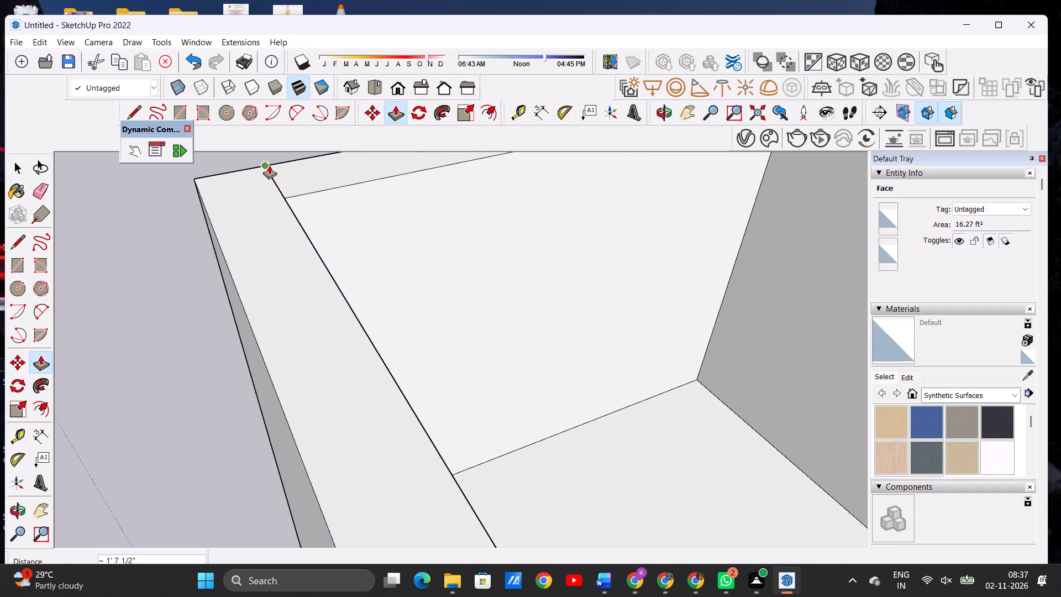
key("space")
scroll(287, 231, "down", 7)
scroll(424, 327, "down", 7)
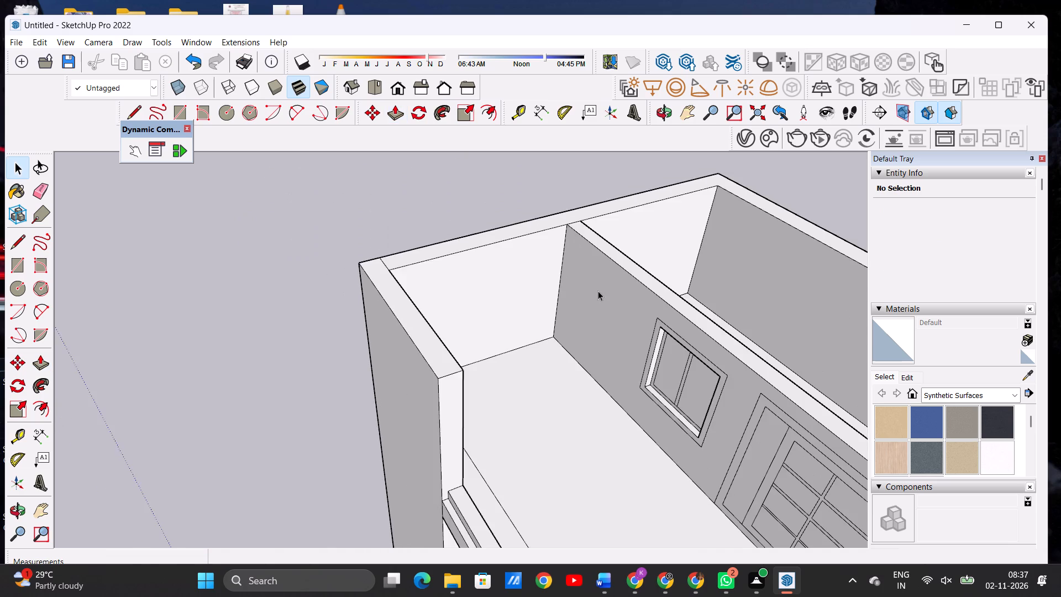
left_click_drag(598, 291, 408, 309)
double_click(291, 291)
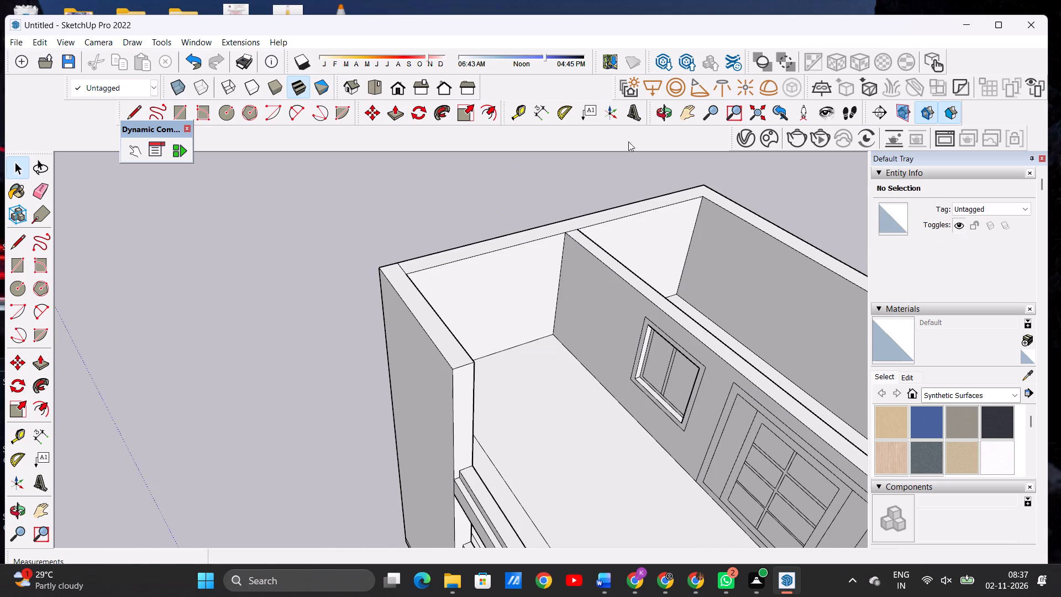
Move the top-floor rear room's floor face with its edges vertically up to the top corner of the surrounding walls.
left_click(661, 111)
left_click_drag(580, 233, 471, 253)
scroll(479, 254, "down", 7)
scroll(471, 248, "up", 1)
scroll(460, 249, "down", 6)
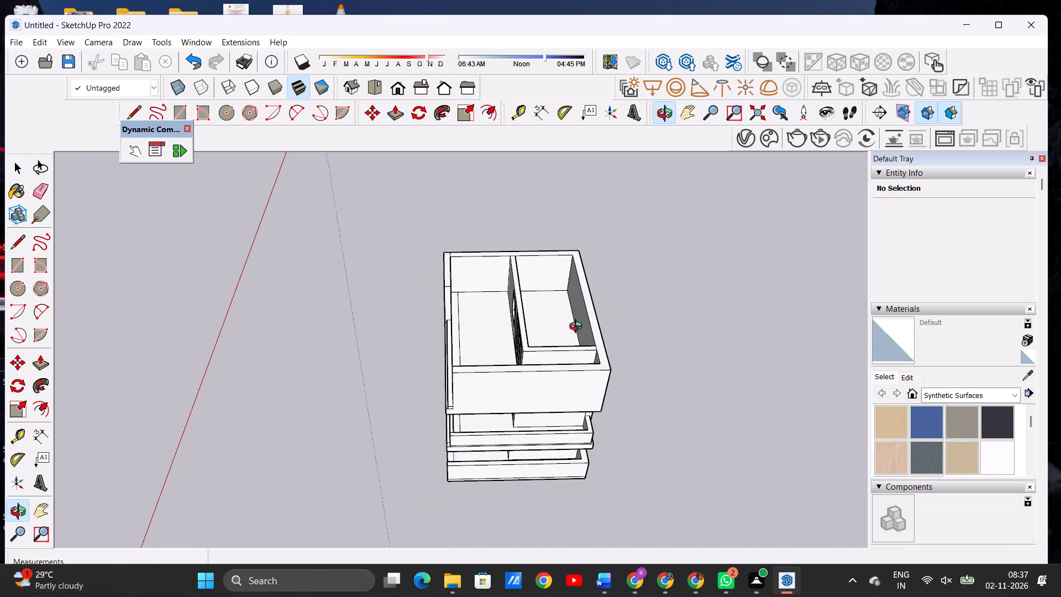
scroll(578, 328, "up", 6)
left_click_drag(521, 302, 624, 389)
scroll(521, 303, "up", 4)
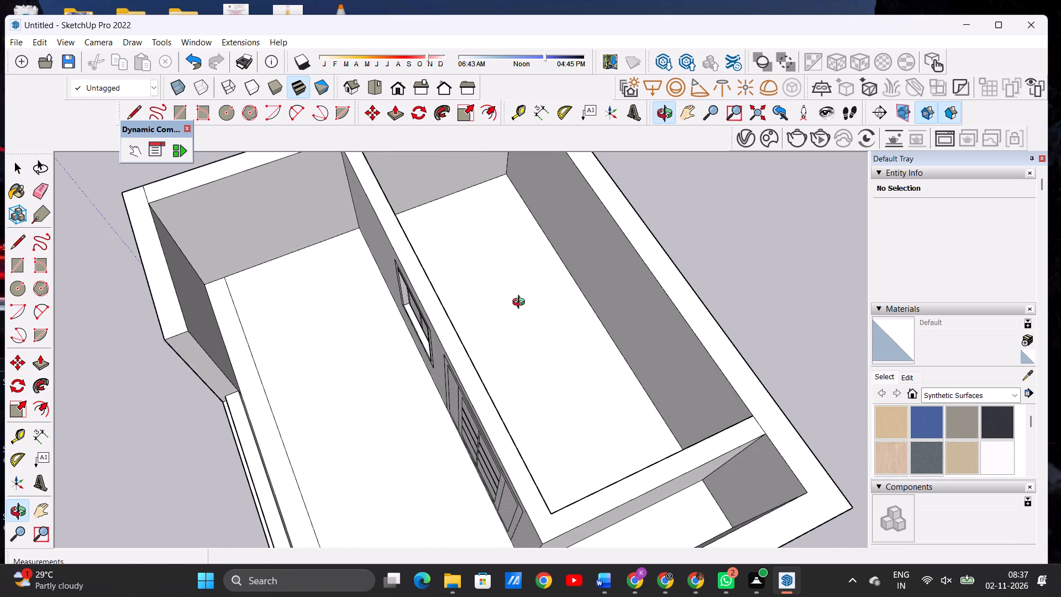
key("space")
double_click(522, 359)
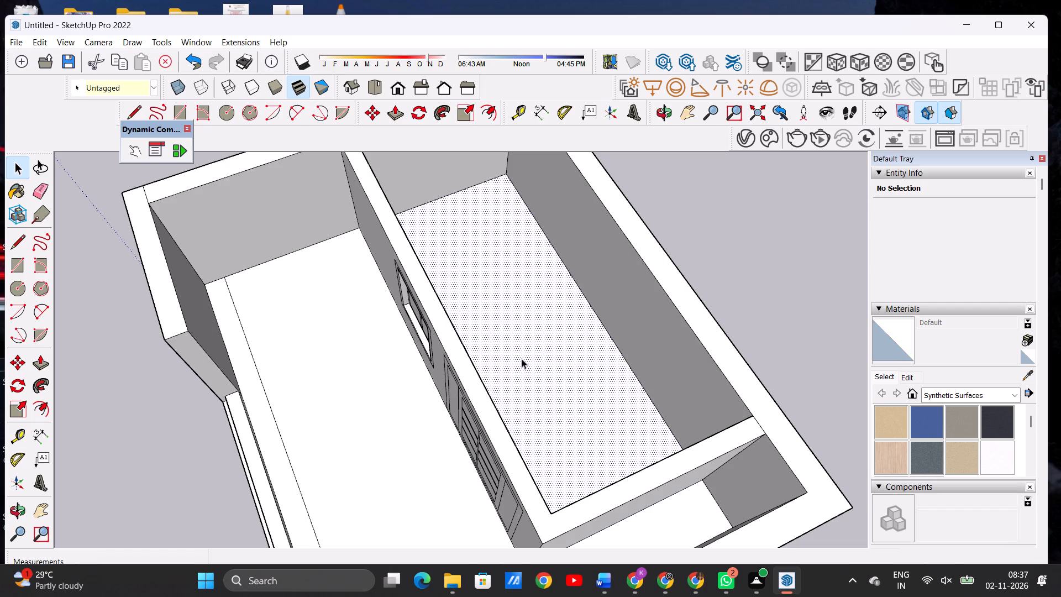
scroll(486, 409, "down", 2)
scroll(486, 410, "up", 1)
scroll(486, 410, "down", 6)
scroll(497, 266, "up", 6)
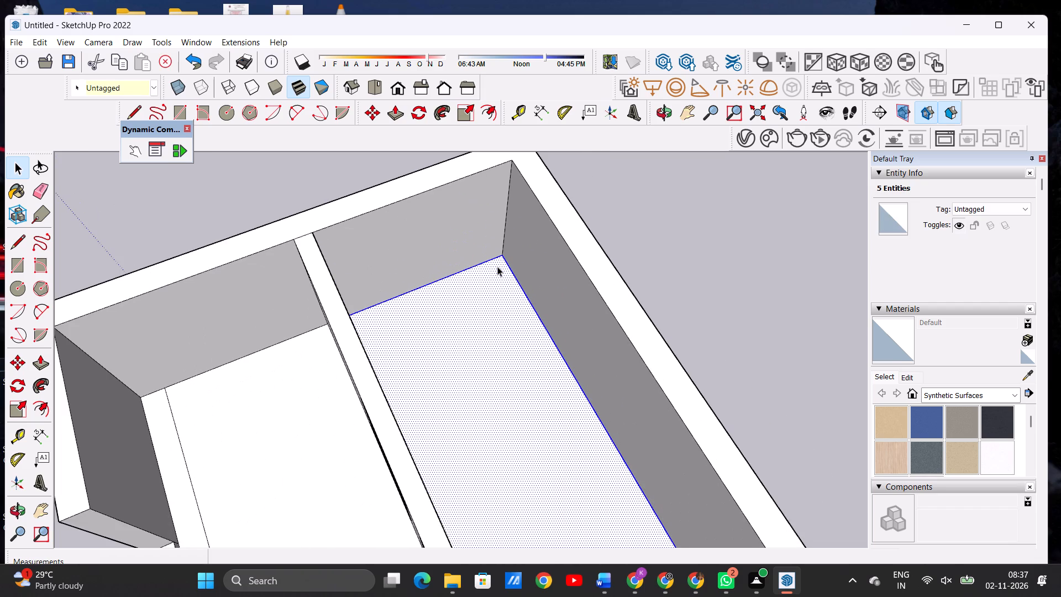
key("m")
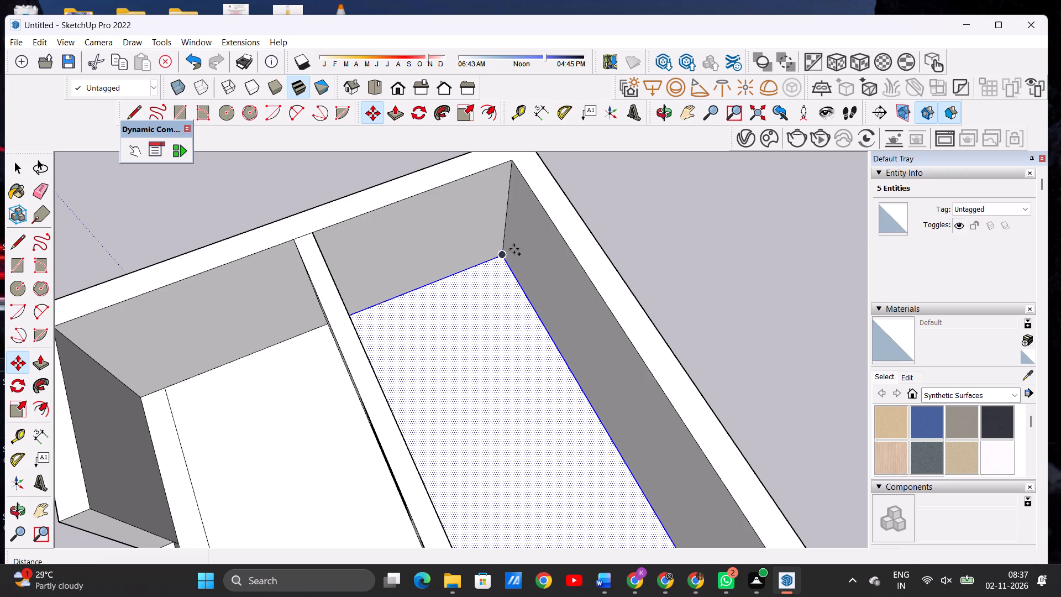
left_click(501, 251)
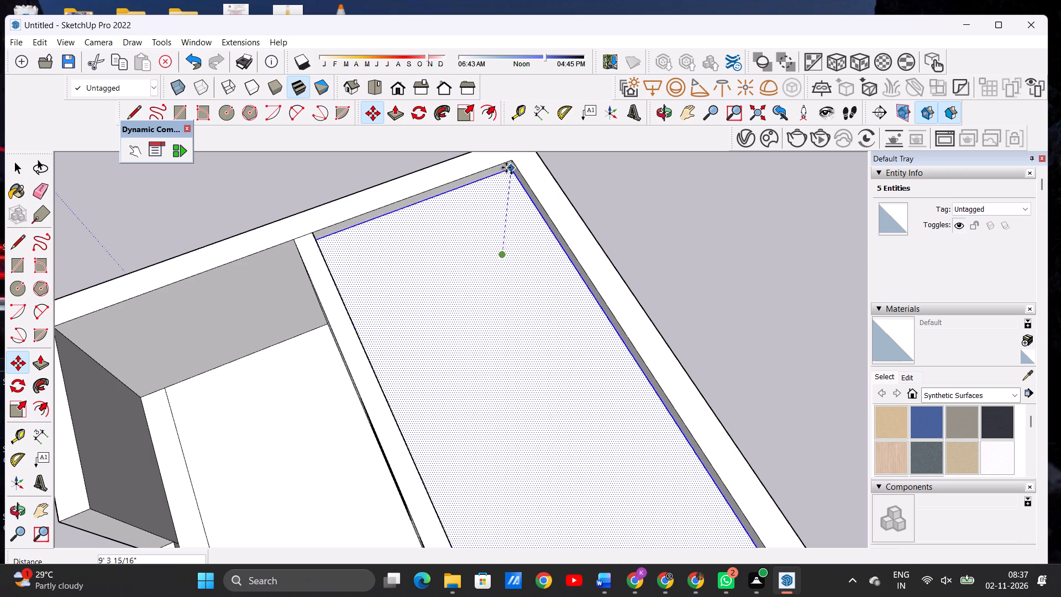
left_click(512, 166)
key("space")
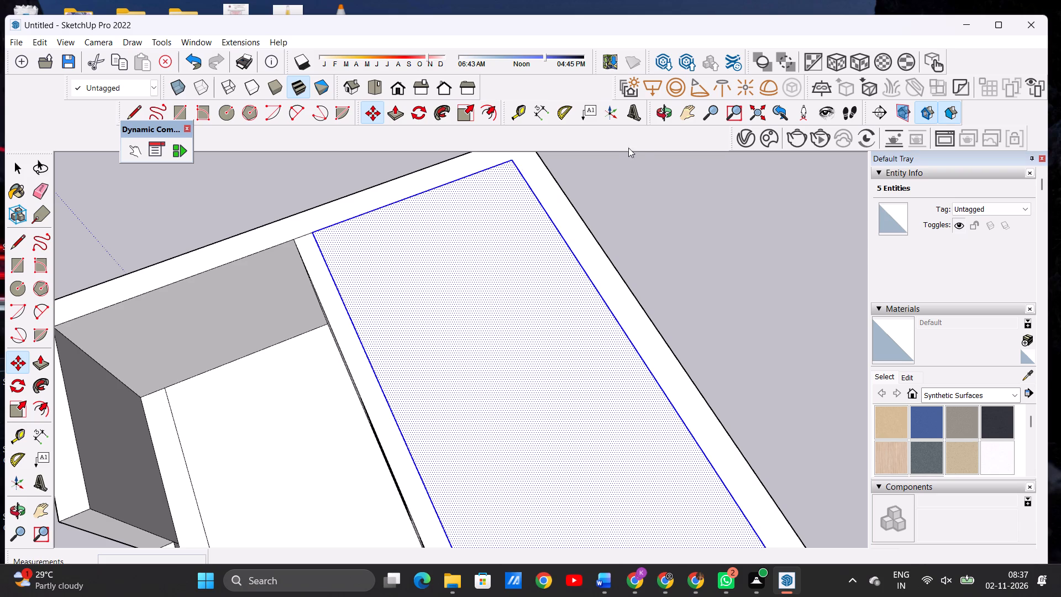
Examine the covered top-floor rear room and the surrounding walls from above and from the front of the building.
left_click(679, 217)
scroll(589, 307, "down", 5)
scroll(589, 312, "up", 1)
scroll(589, 312, "down", 10)
scroll(529, 300, "up", 1)
scroll(543, 296, "down", 4)
scroll(513, 349, "up", 2)
scroll(513, 349, "down", 1)
scroll(513, 349, "up", 2)
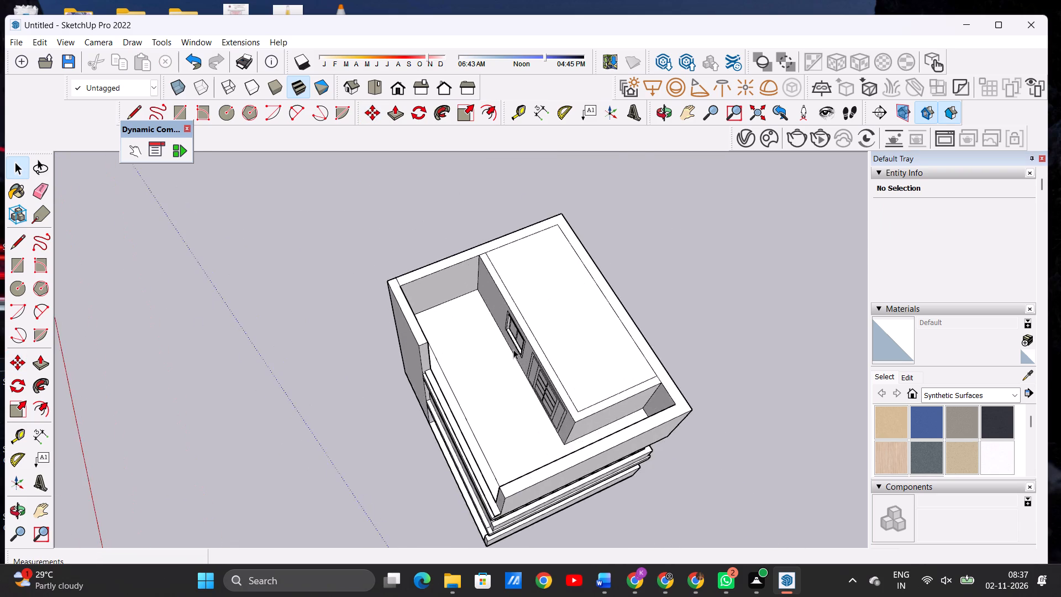
scroll(513, 349, "up", 4)
left_click(658, 117)
left_click_drag(665, 432, 642, 348)
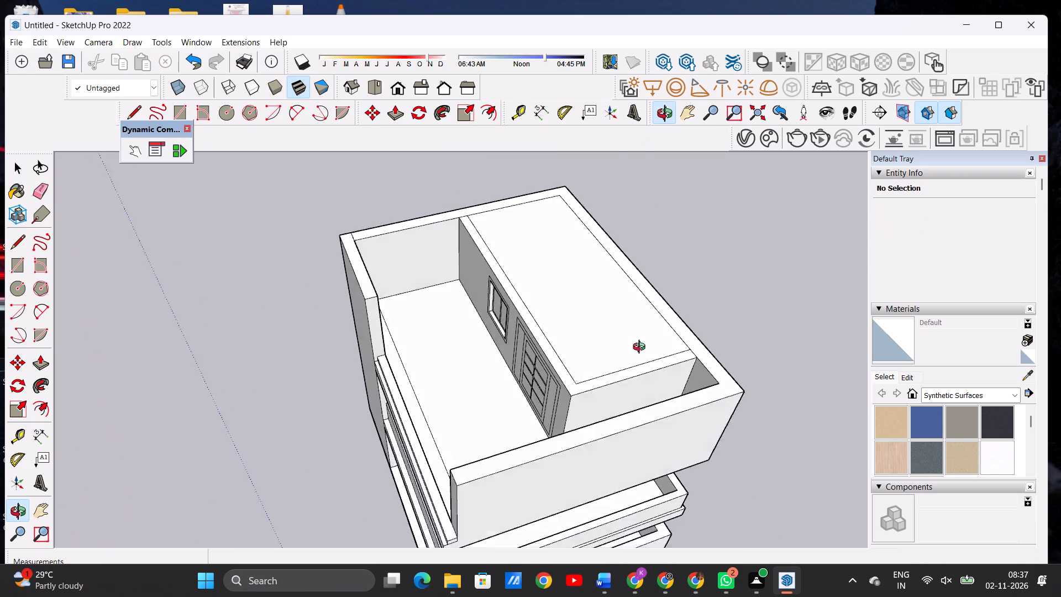
left_click_drag(642, 348, 643, 308)
scroll(622, 369, "down", 7)
scroll(606, 290, "up", 2)
scroll(606, 290, "down", 1)
scroll(606, 290, "up", 1)
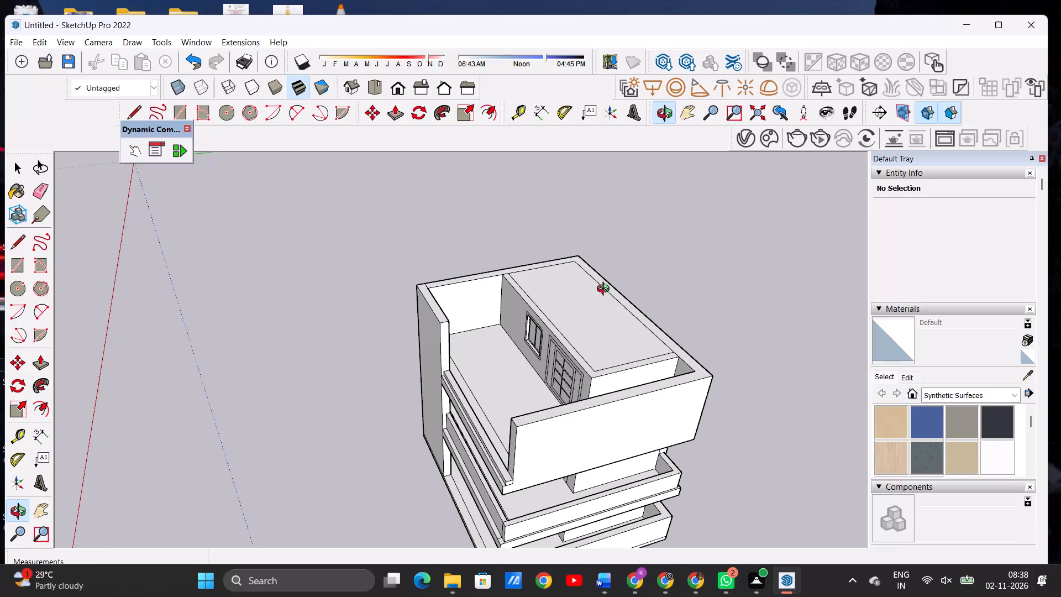
scroll(595, 373, "down", 1)
left_click_drag(540, 389, 623, 364)
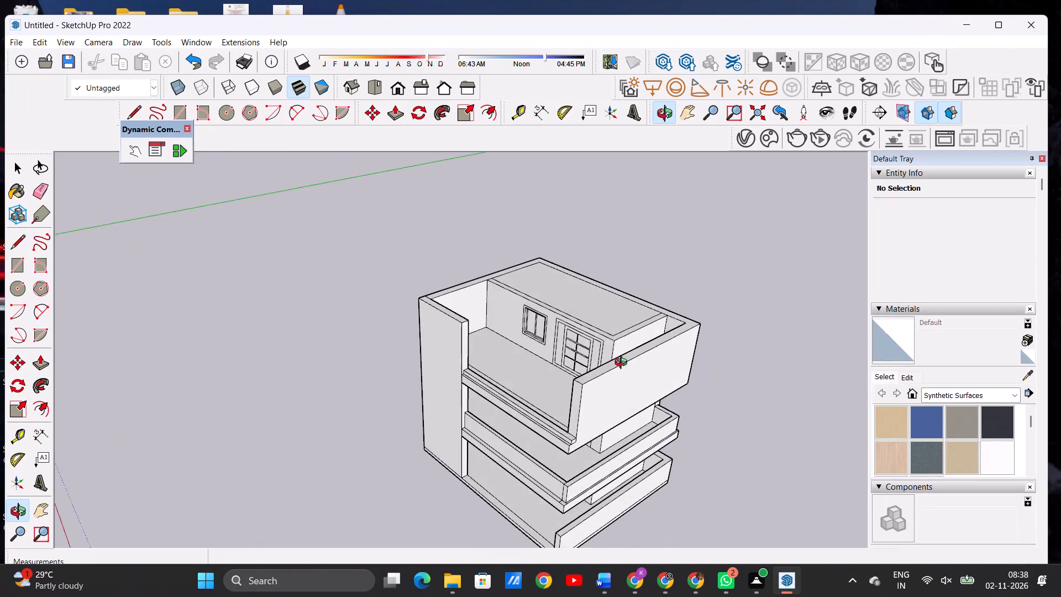
left_click_drag(623, 364, 628, 318)
Push/Pull the top-floor rear room's cover face upward about 1' to form a roof slab.
scroll(623, 306, "up", 12)
left_click_drag(613, 329, 595, 394)
key("p")
scroll(513, 405, "up", 2)
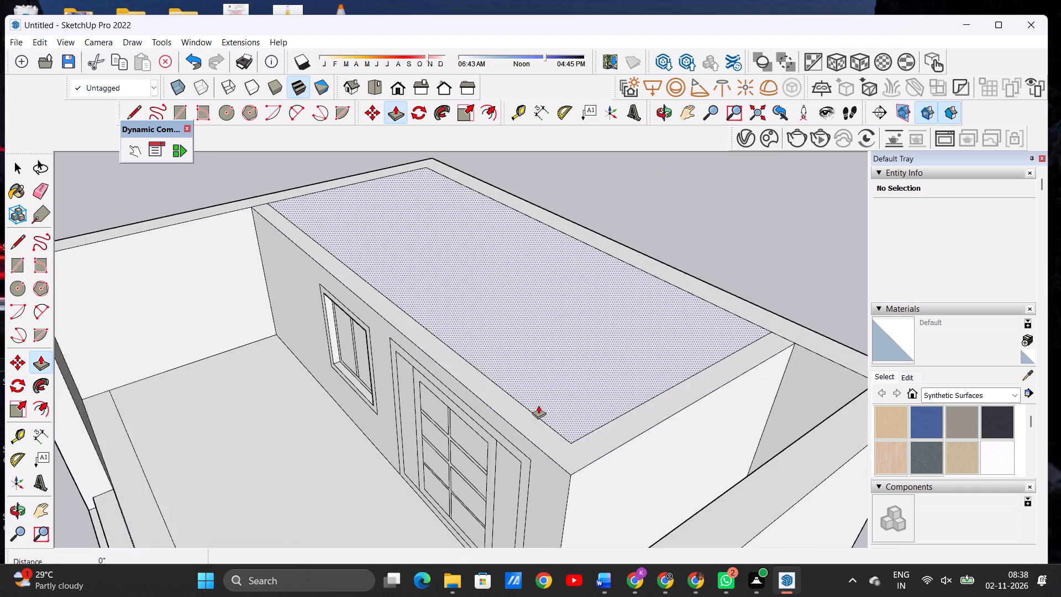
scroll(538, 405, "up", 3)
left_click(572, 423)
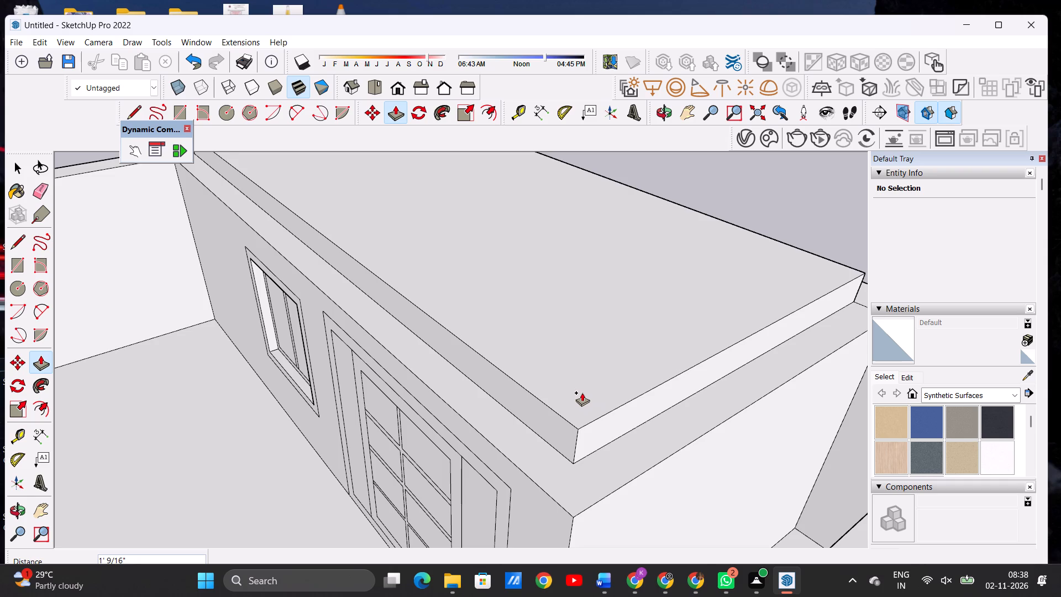
left_click(582, 392)
key("space")
Push/Pull the roof slab's front edge face outward about 1' 1 1/4", flush with the room's window and door wall.
type("P")
scroll(524, 388, "down", 11)
scroll(541, 425, "up", 9)
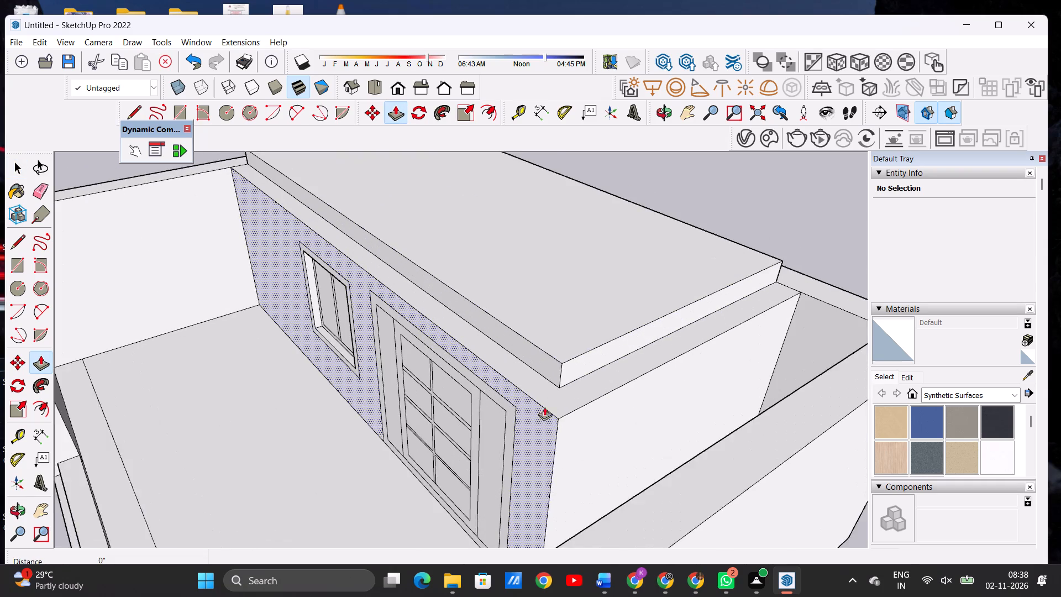
left_click(550, 371)
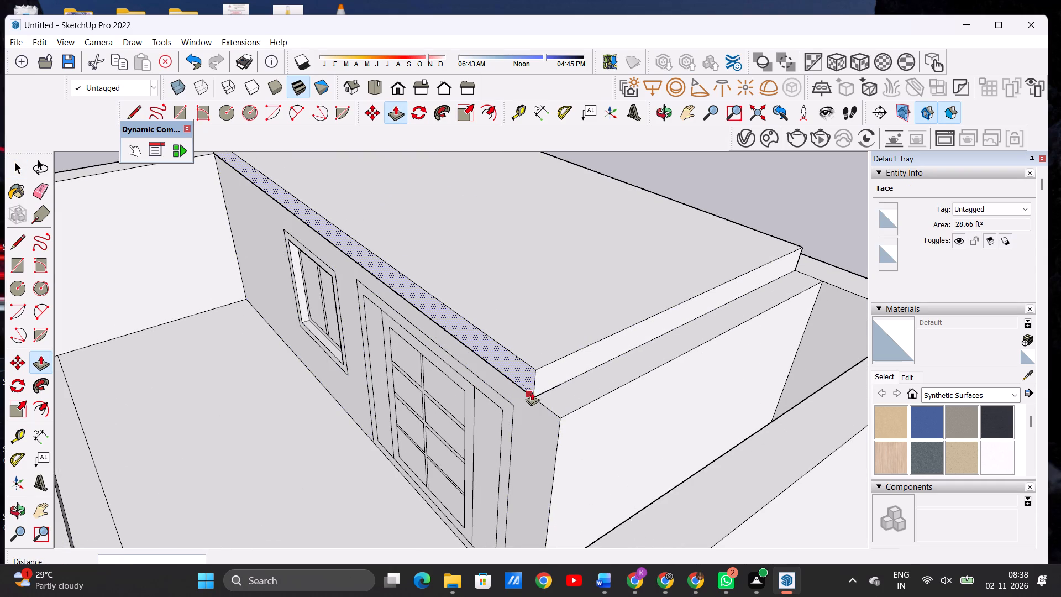
left_click(561, 419)
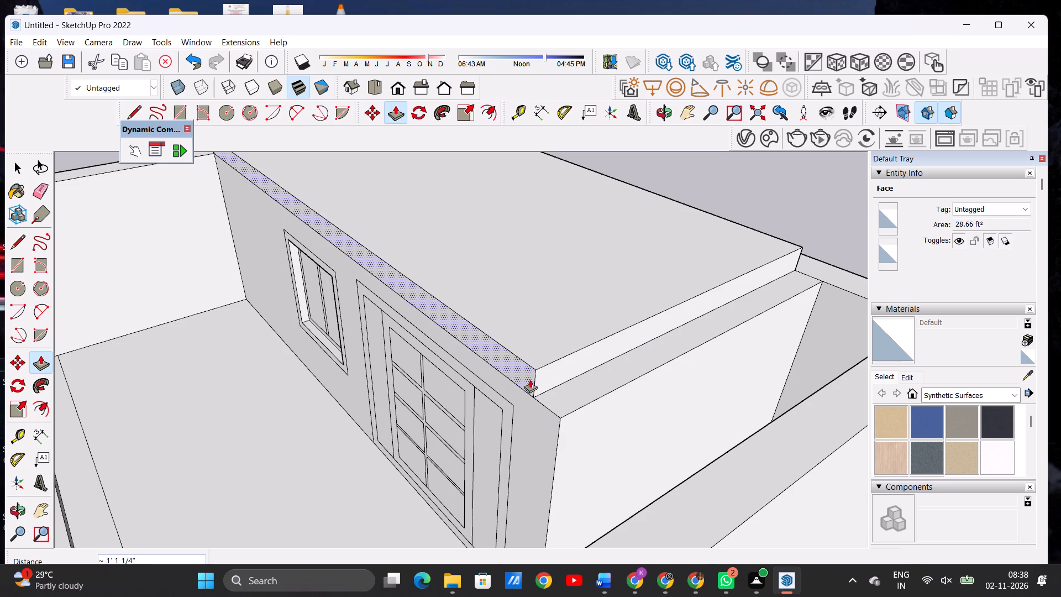
Push/Pull the roof slab's front edge face about 13' 2 3/8" over the balcony, in line with the side wall's front end.
left_click(529, 376)
scroll(480, 384, "down", 4)
scroll(483, 382, "up", 1)
scroll(484, 381, "down", 15)
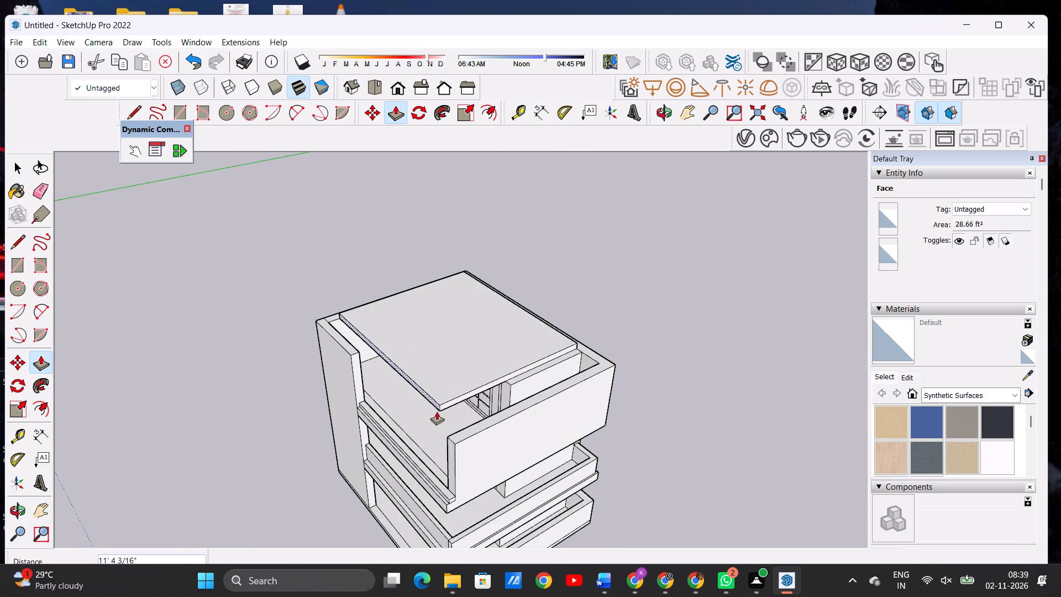
scroll(440, 432, "up", 2)
scroll(440, 432, "down", 1)
scroll(440, 432, "up", 8)
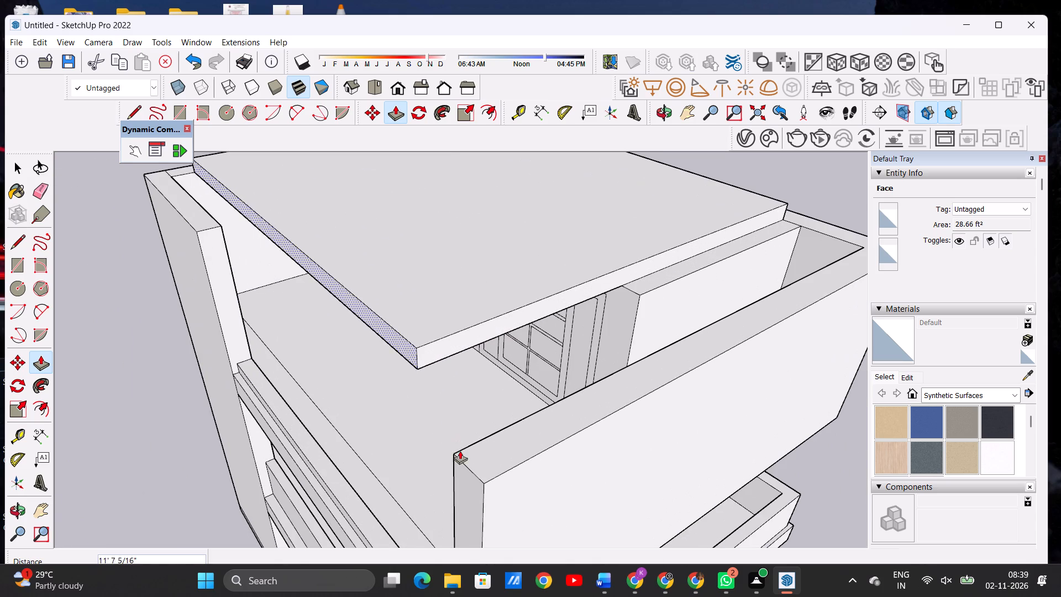
left_click(460, 452)
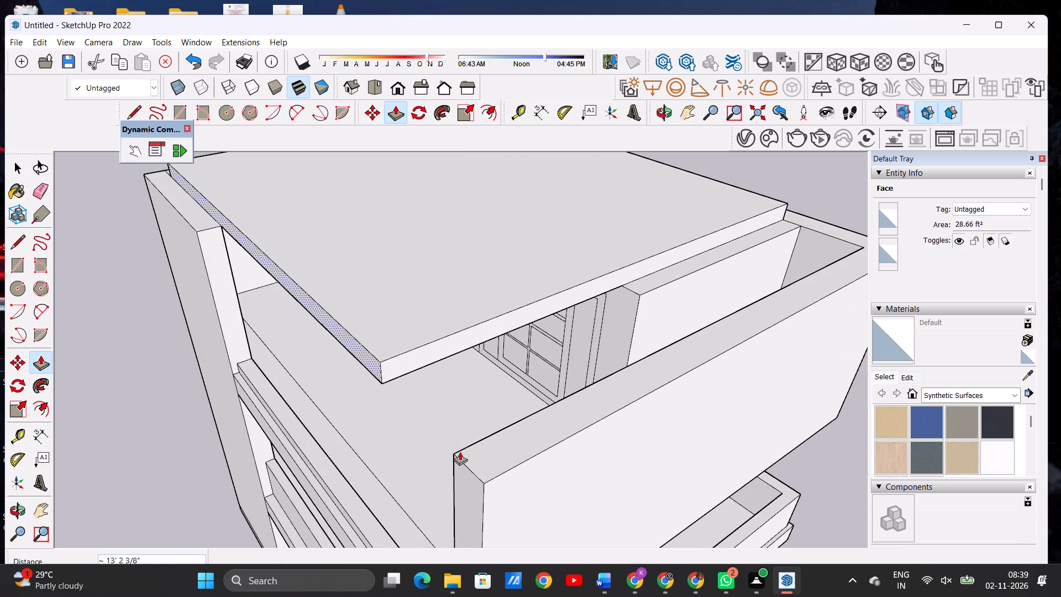
key("space")
Examine the extended roof slab and the balconies below it from the front and side of the building.
scroll(475, 438, "down", 12)
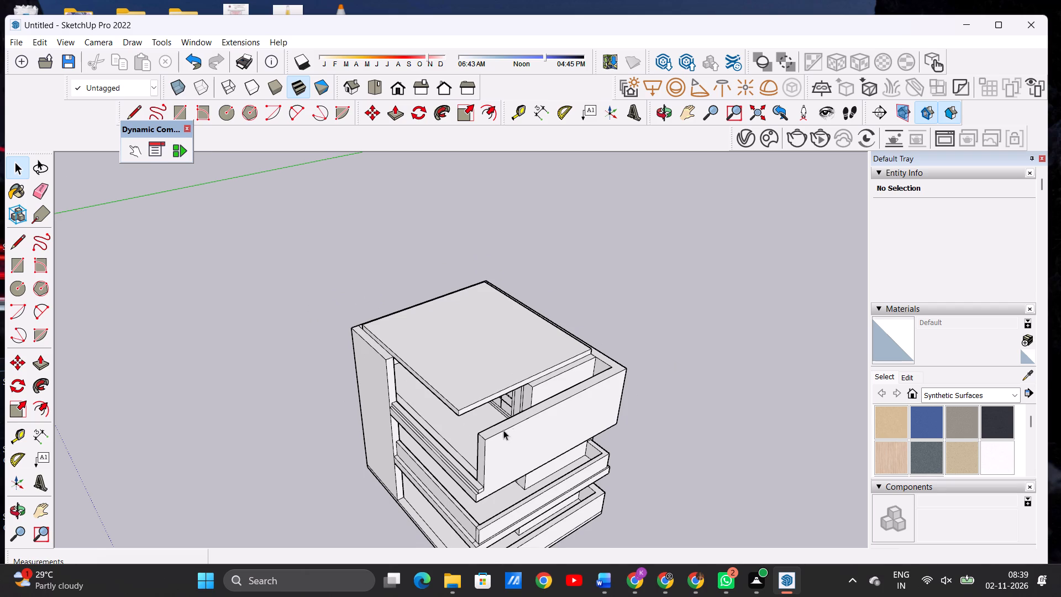
left_click(659, 117)
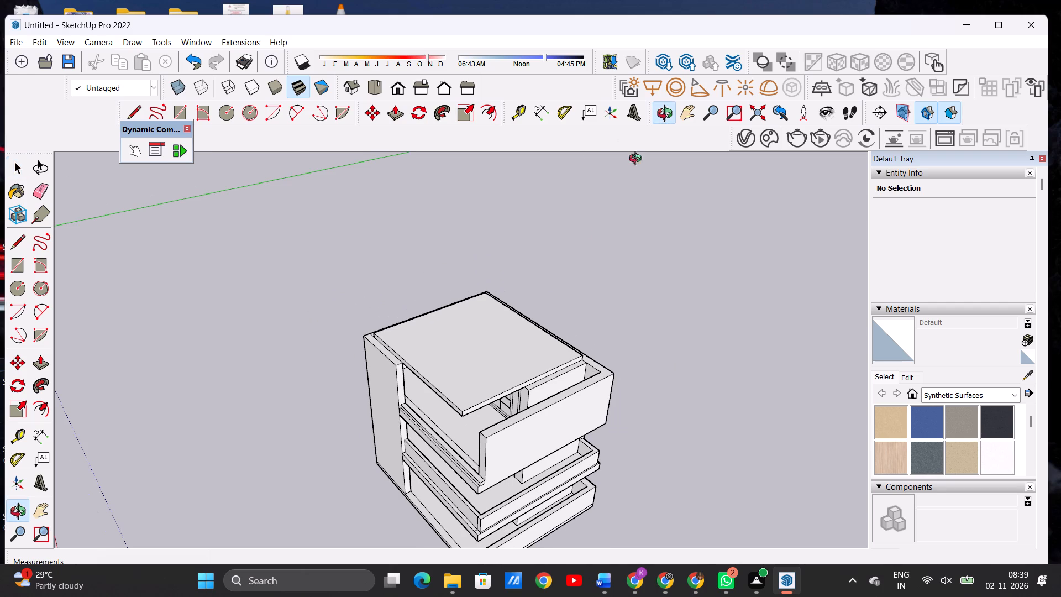
left_click_drag(503, 435, 586, 332)
scroll(538, 365, "up", 3)
scroll(538, 365, "down", 1)
scroll(538, 366, "up", 10)
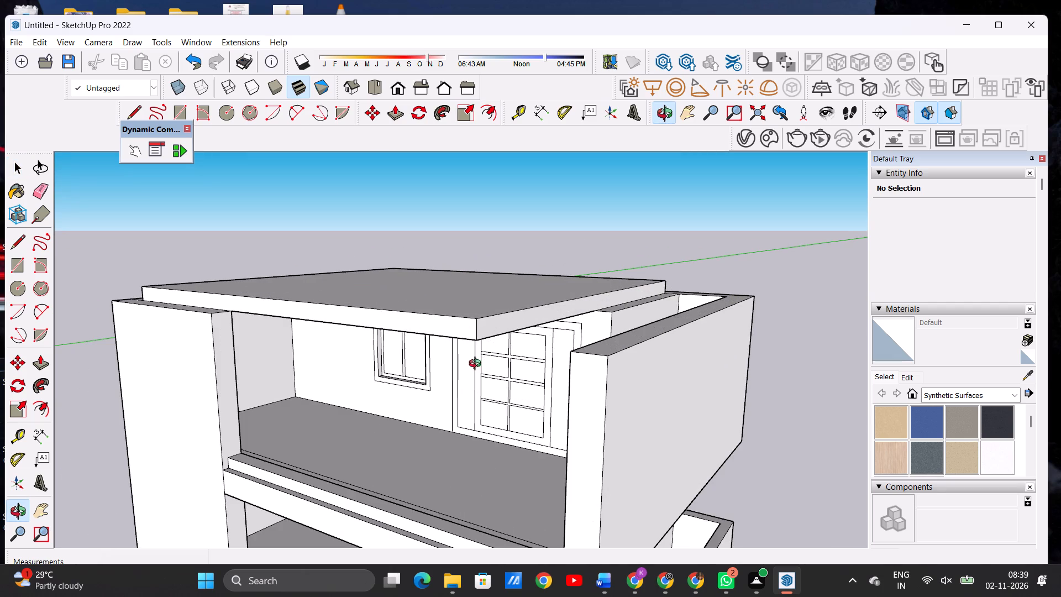
left_click_drag(478, 379, 606, 376)
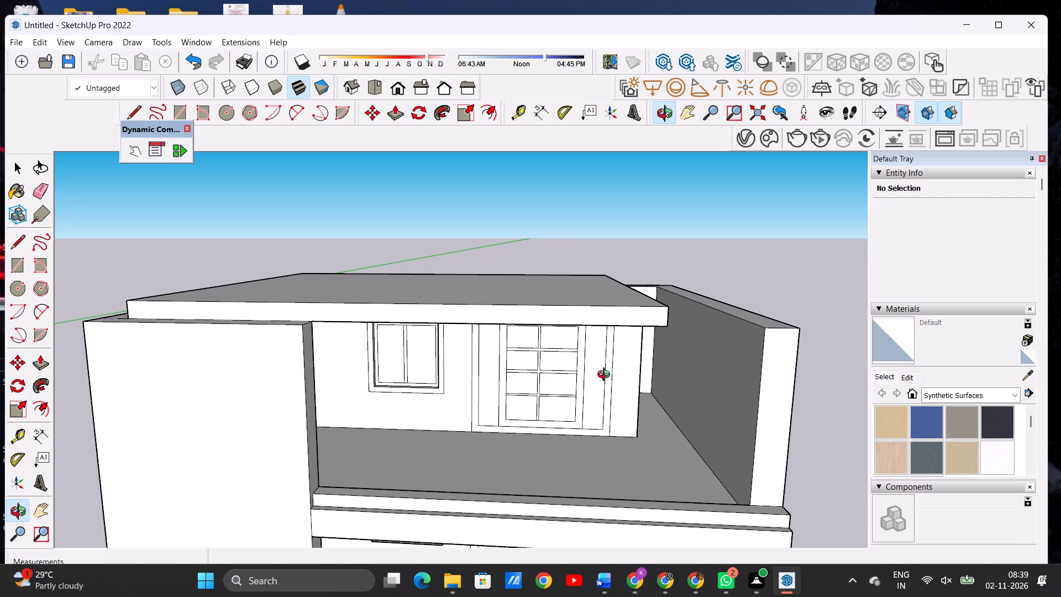
scroll(492, 409, "down", 10)
left_click_drag(482, 395, 491, 375)
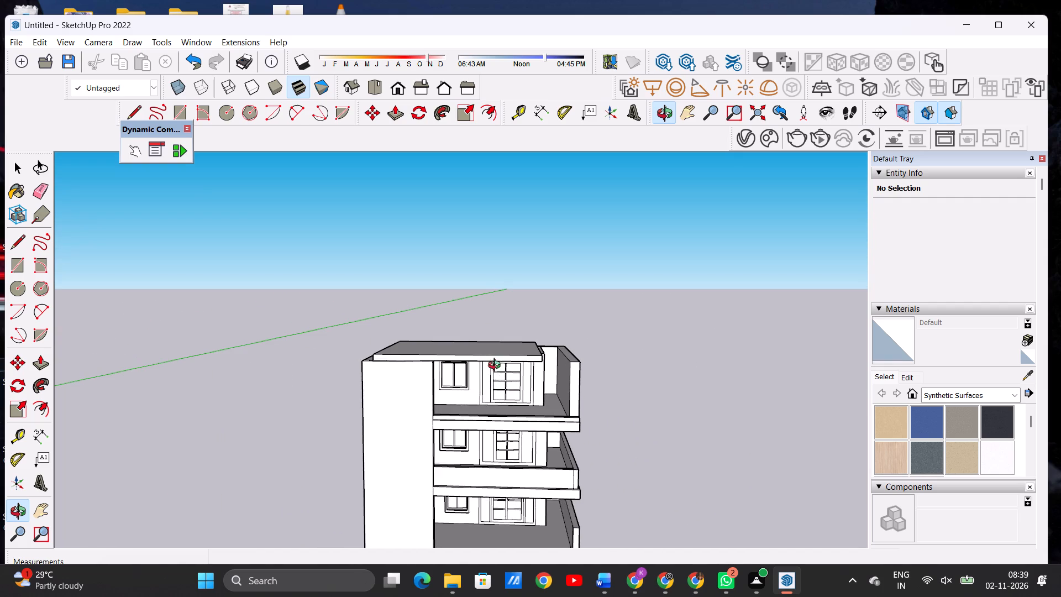
left_click_drag(507, 400, 535, 363)
left_click_drag(534, 354, 512, 365)
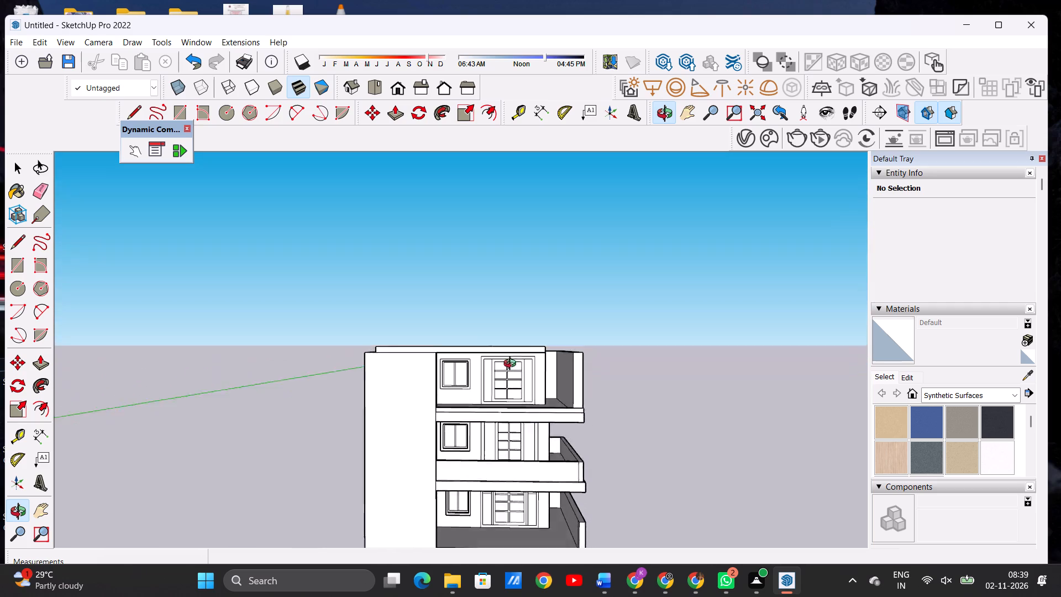
left_click_drag(512, 365, 513, 386)
scroll(514, 401, "down", 3)
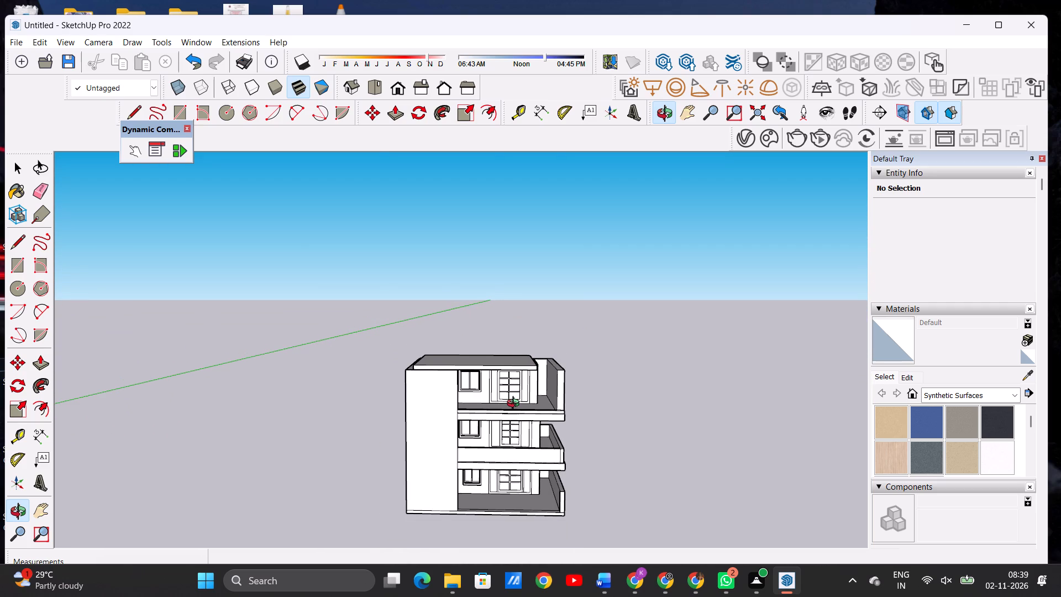
scroll(505, 297, "down", 7)
scroll(526, 363, "up", 7)
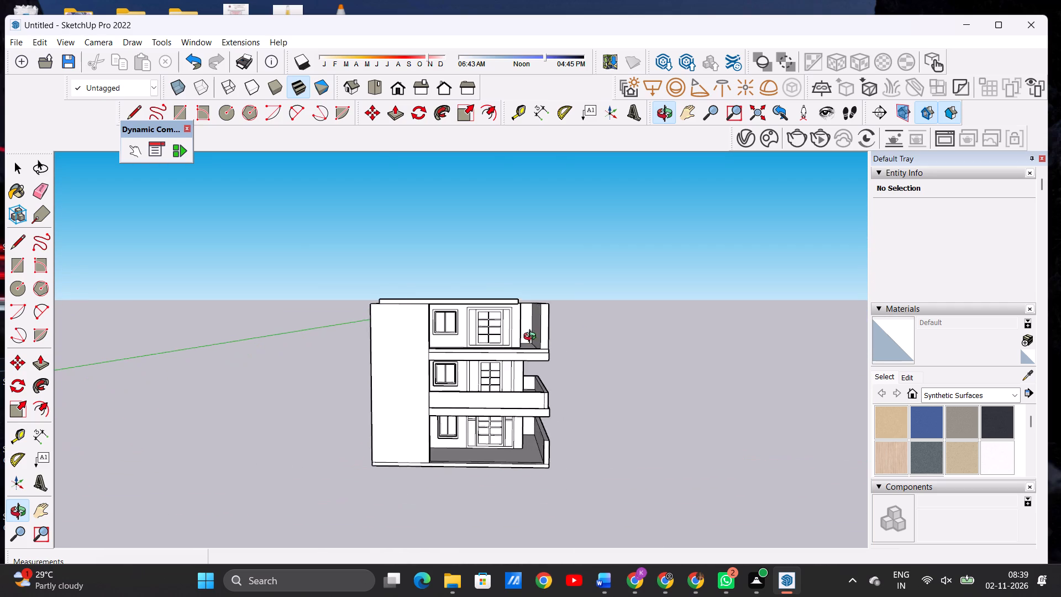
scroll(532, 338, "up", 5)
left_click_drag(540, 301, 497, 394)
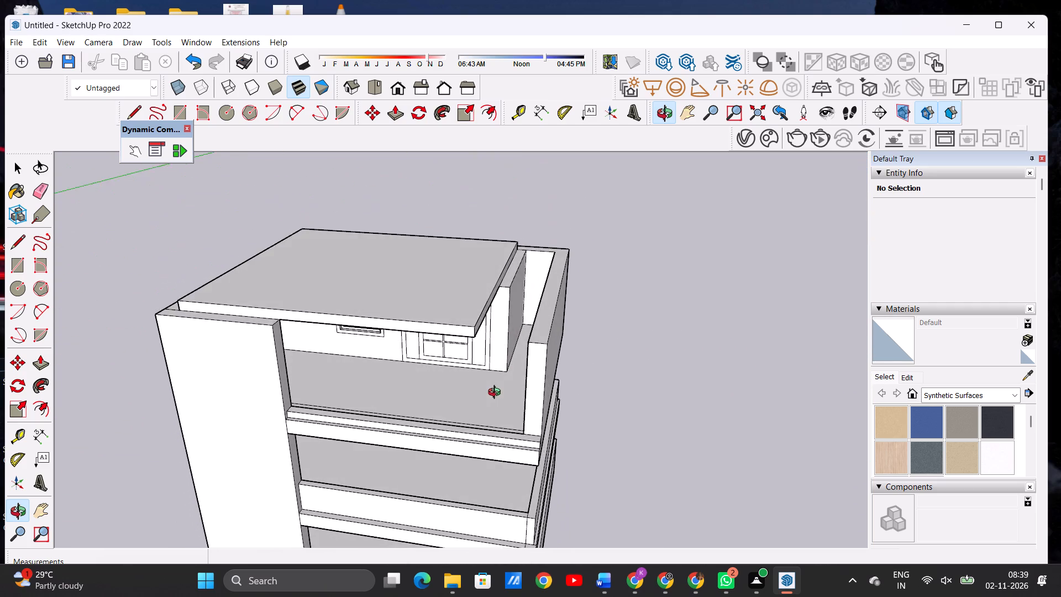
left_click_drag(497, 394, 498, 382)
scroll(786, 357, "down", 4)
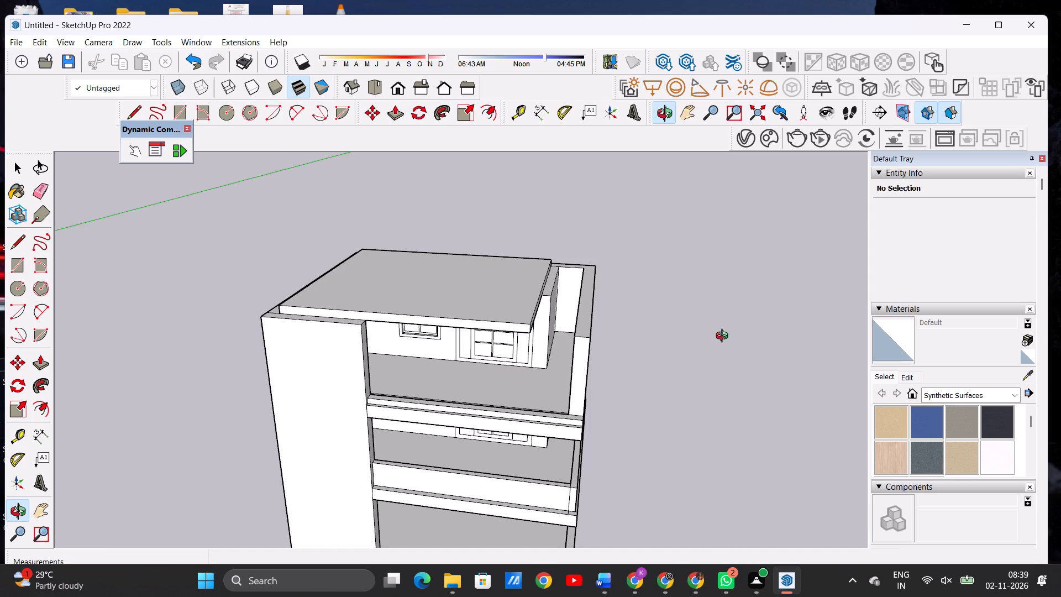
left_click_drag(724, 337, 654, 342)
Push/Pull the roof slab's side edge face outward about 1' 1 5/8" to cover the thickness of the room's side wall.
scroll(502, 342, "up", 10)
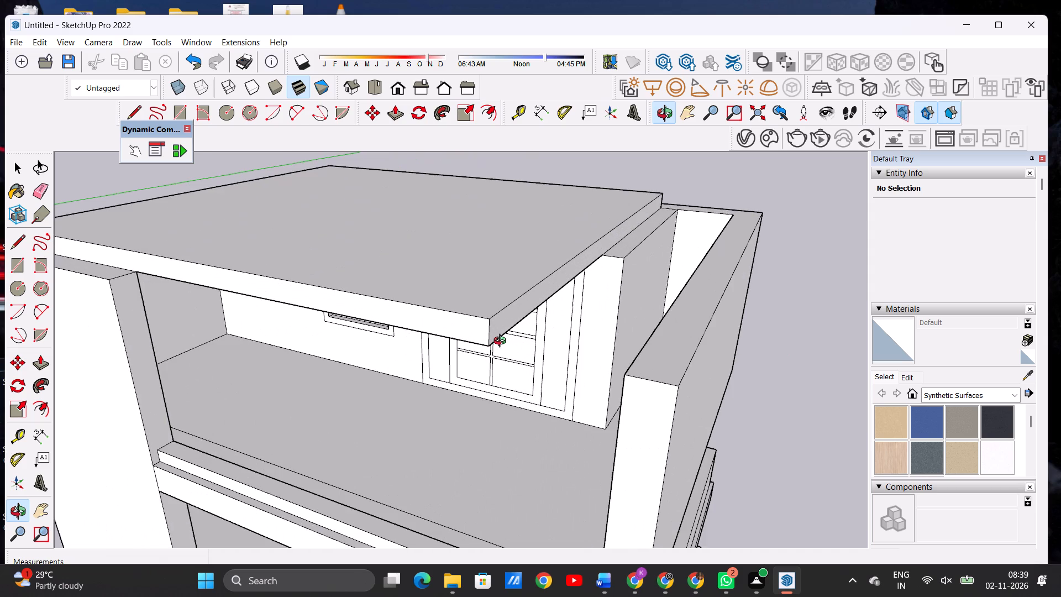
key("p")
scroll(500, 324, "up", 2)
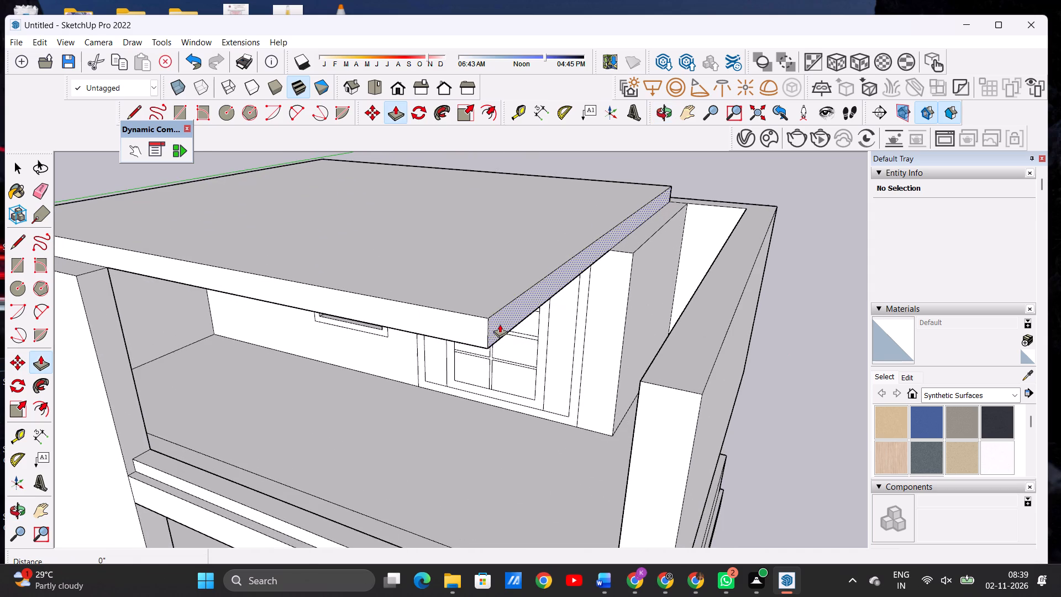
left_click(500, 324)
left_click(602, 338)
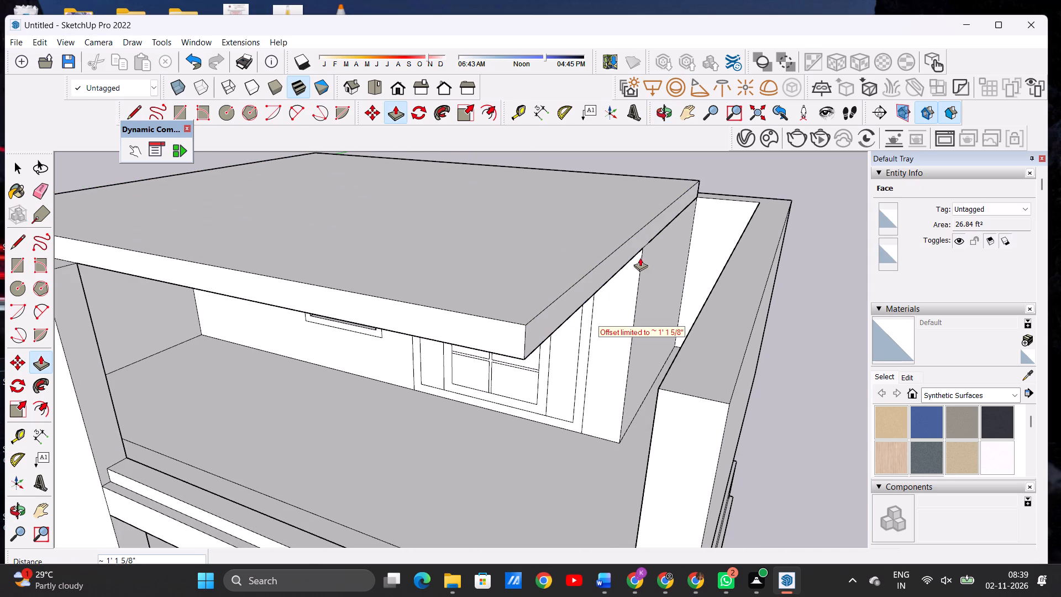
left_click(647, 247)
Push/Pull the roof slab's same side edge about 3' 6 9/16" further to the inner corner of the balcony's side wall.
left_click(536, 330)
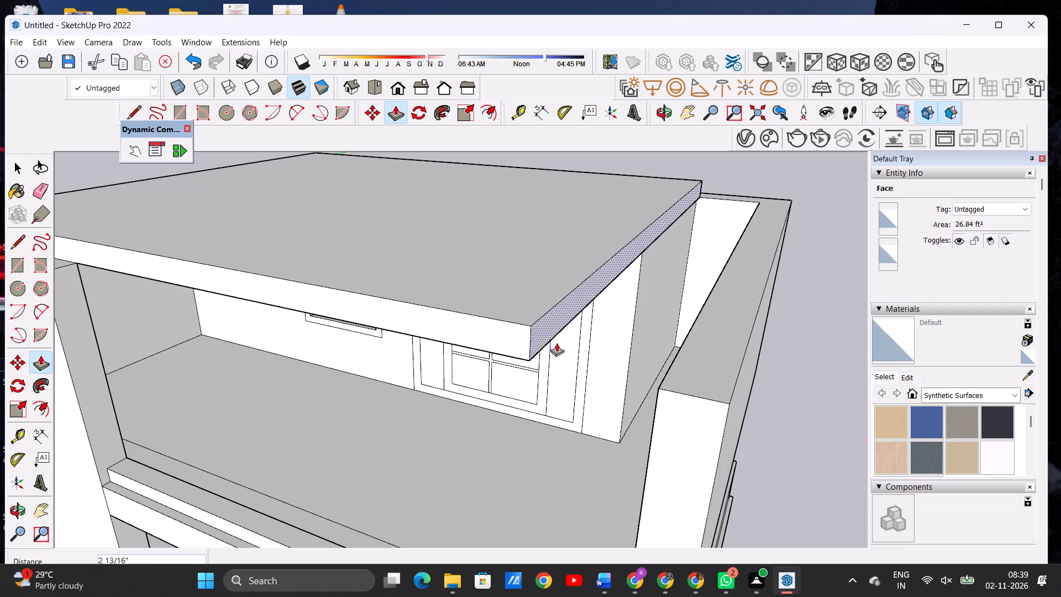
left_click(656, 390)
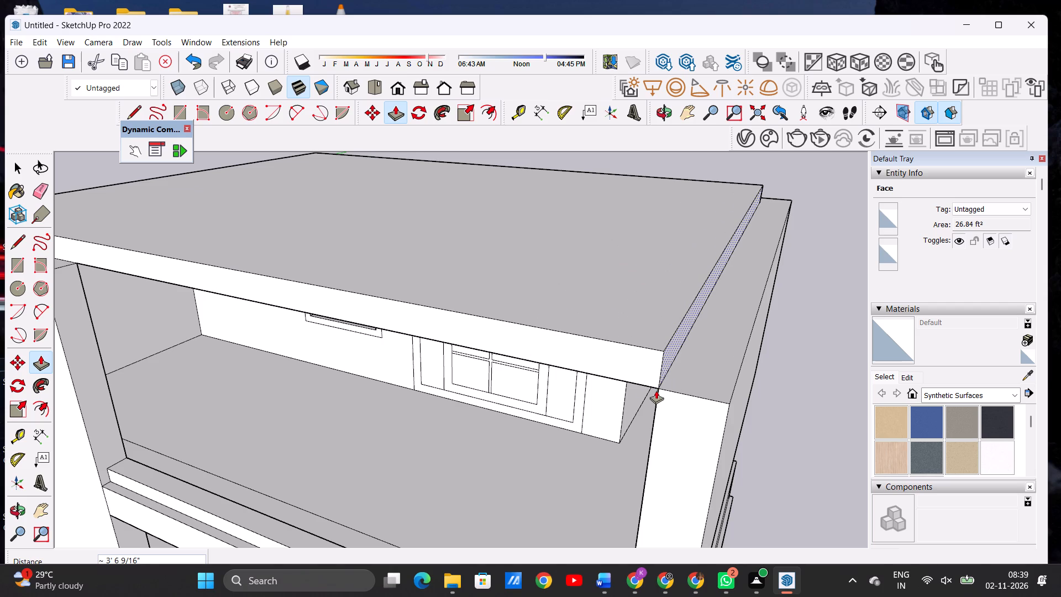
scroll(660, 366, "down", 11)
key("space")
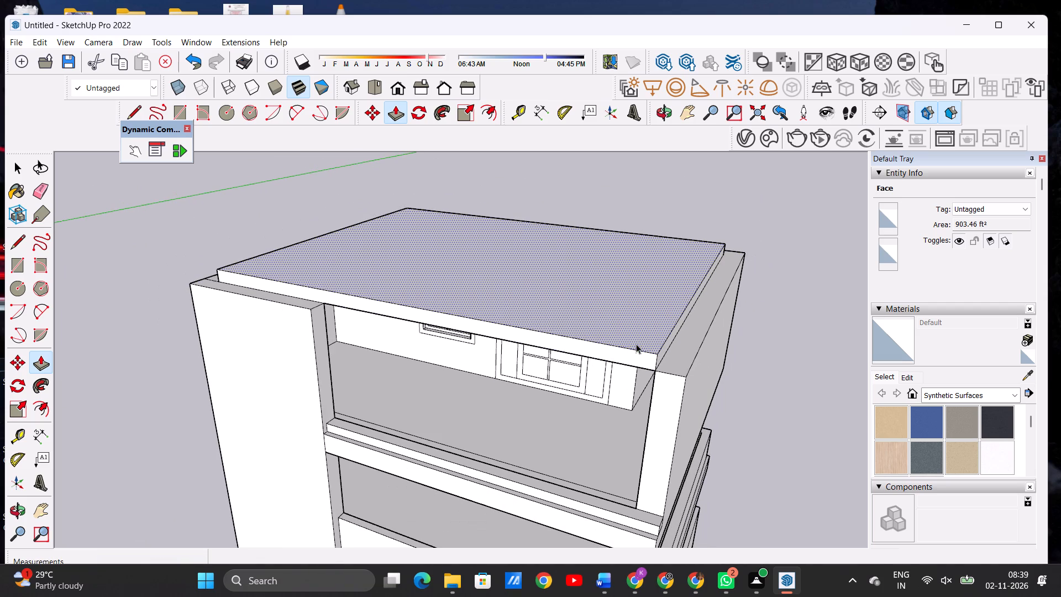
Examine the widened roof slab and all storeys from the front and the opposite side of the building.
scroll(589, 322, "down", 5)
left_click_drag(500, 320, 579, 306)
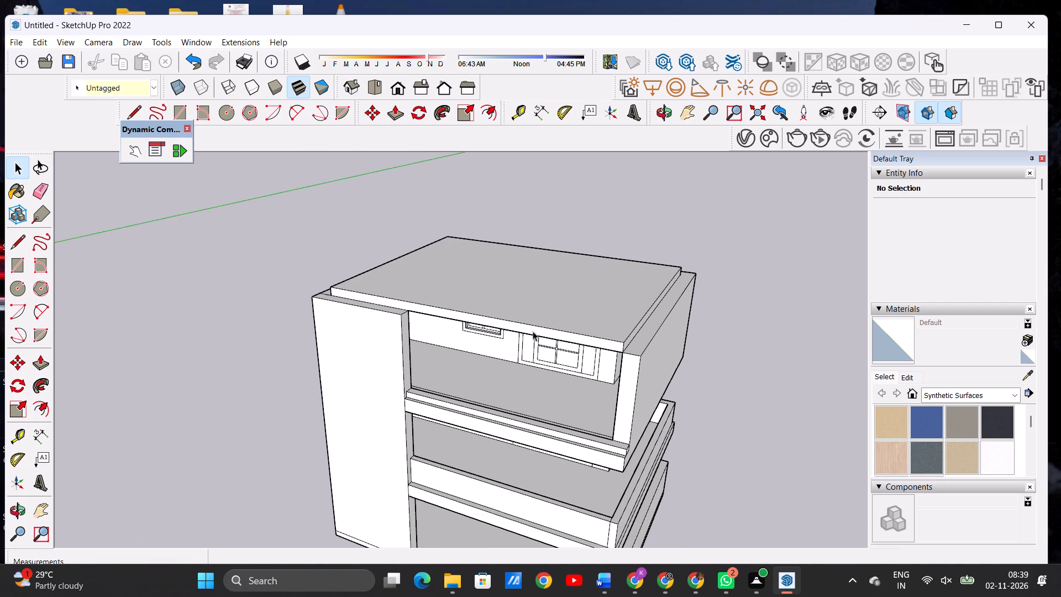
left_click(664, 108)
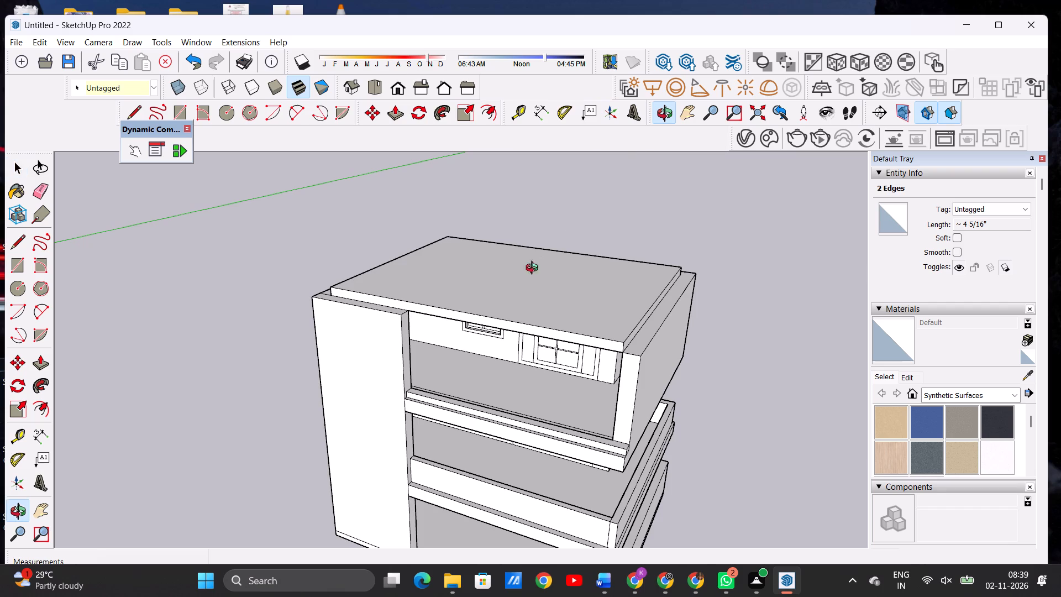
left_click_drag(449, 323, 568, 300)
scroll(569, 284, "down", 7)
left_click_drag(461, 290, 511, 322)
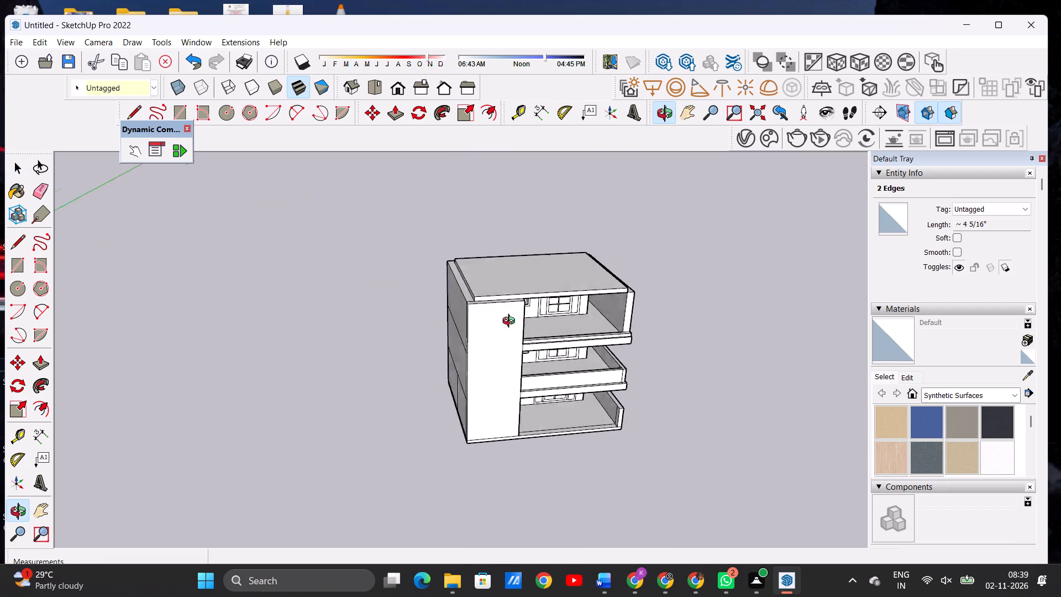
left_click_drag(511, 322, 441, 286)
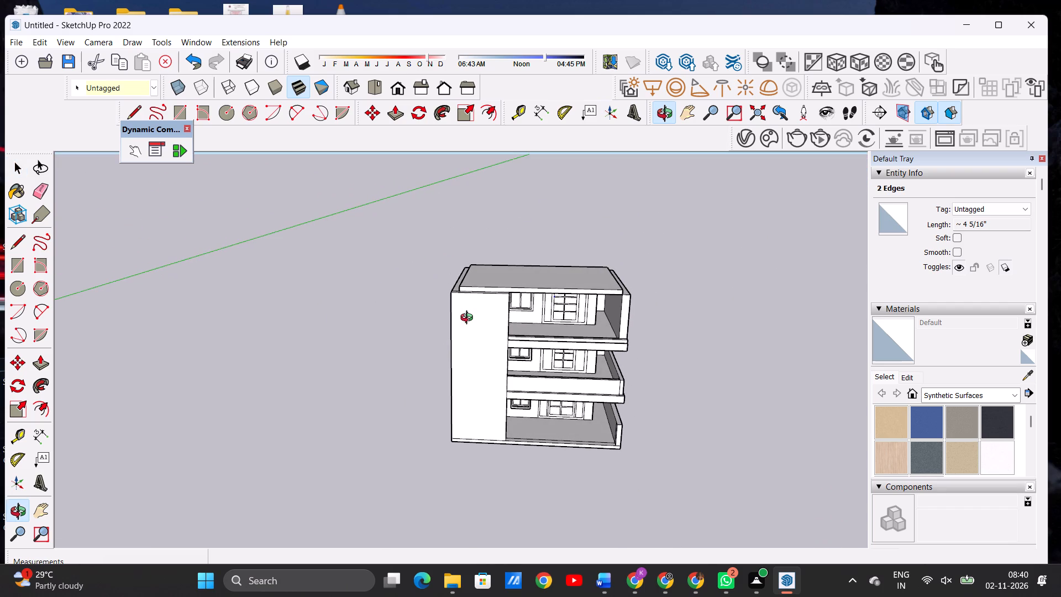
left_click_drag(466, 328, 473, 294)
left_click_drag(470, 274, 525, 319)
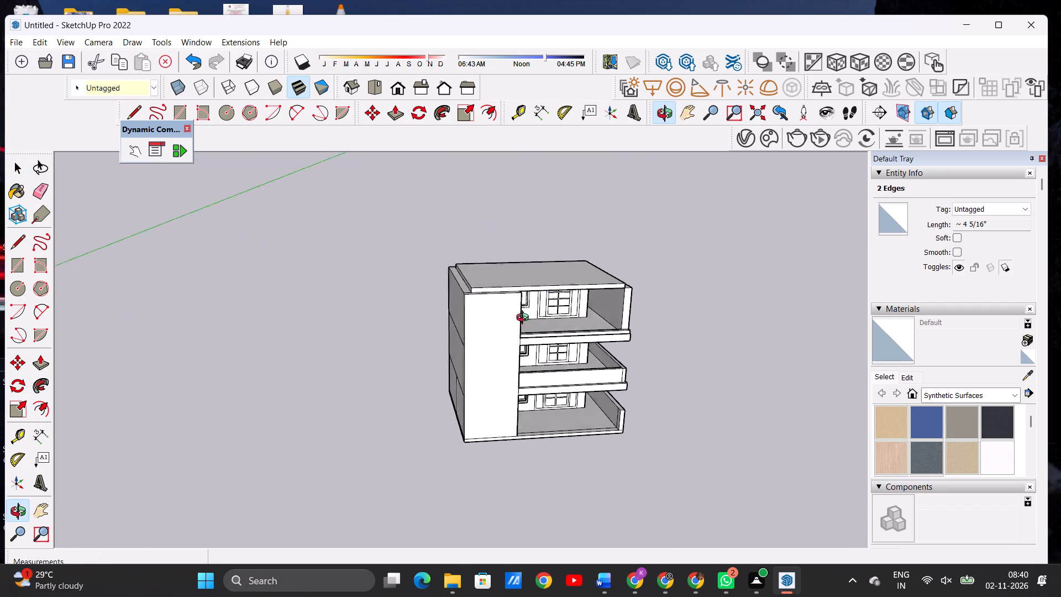
left_click_drag(525, 319, 535, 333)
Push/Pull the roof slab's edge face above the solid room side wall outward about 1' 7 1/2" to the wall's outer face.
scroll(477, 306, "up", 18)
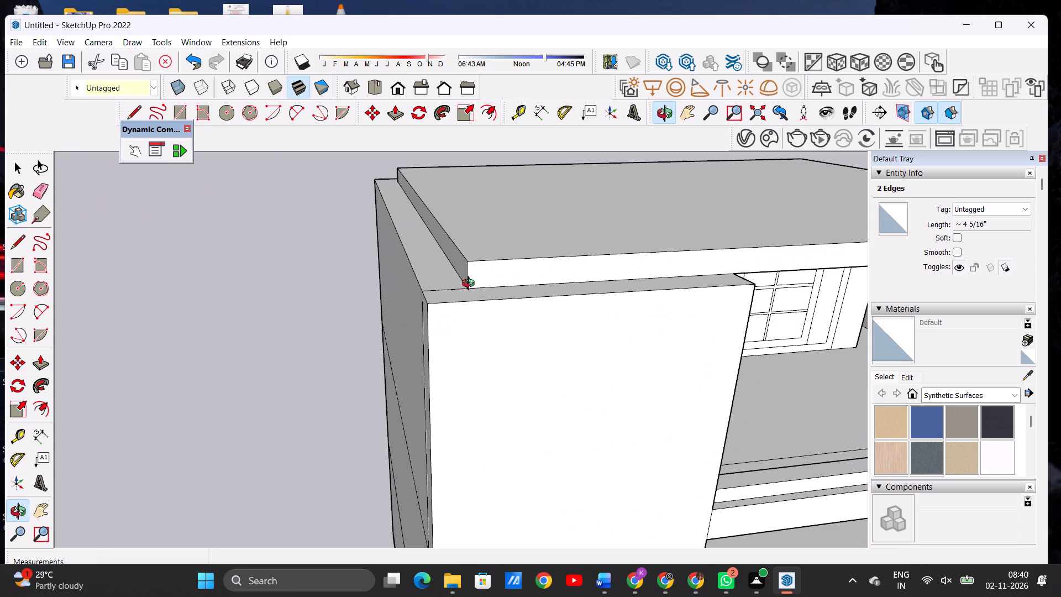
key("p")
scroll(456, 257, "up", 4)
left_click(462, 268)
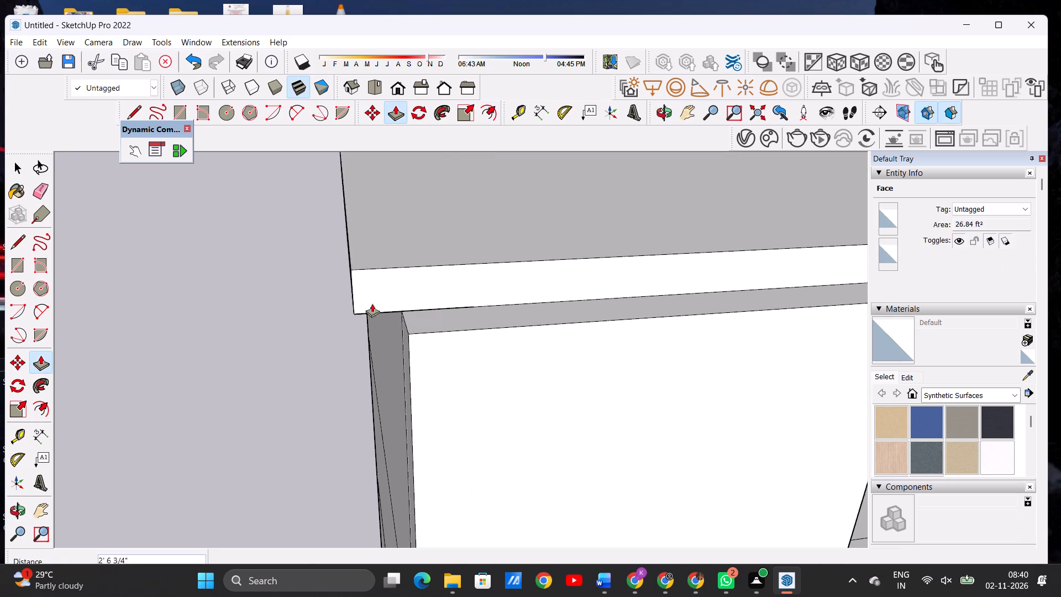
left_click(400, 312)
Push/Pull the roof slab's opposite side edge outward about 1' 7 1/2" to the outer face of the balcony's side wall.
scroll(370, 329, "down", 6)
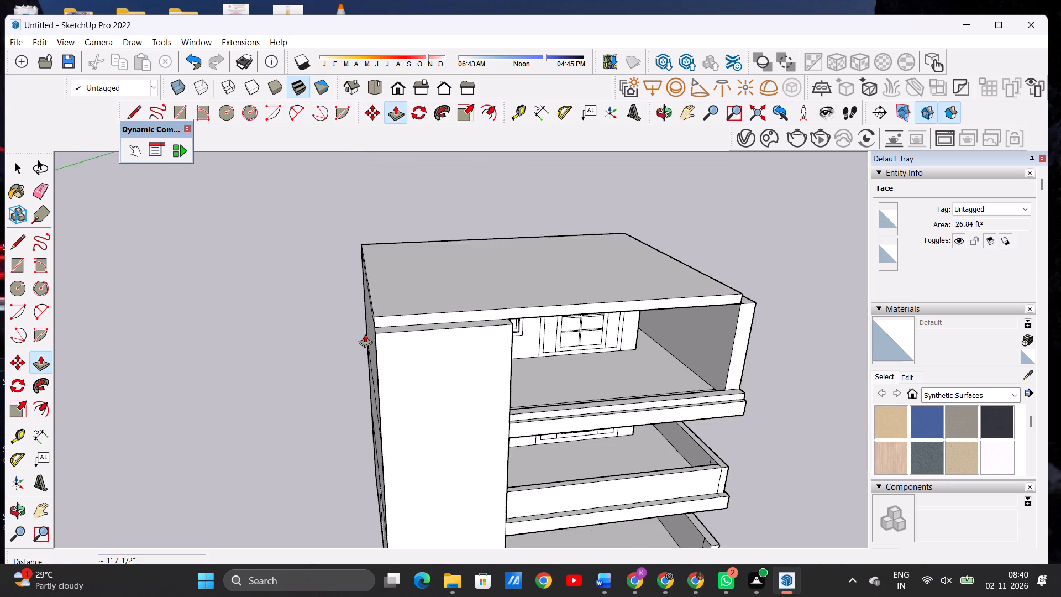
scroll(365, 334, "down", 8)
scroll(656, 298, "up", 6)
scroll(639, 305, "down", 1)
scroll(638, 308, "up", 2)
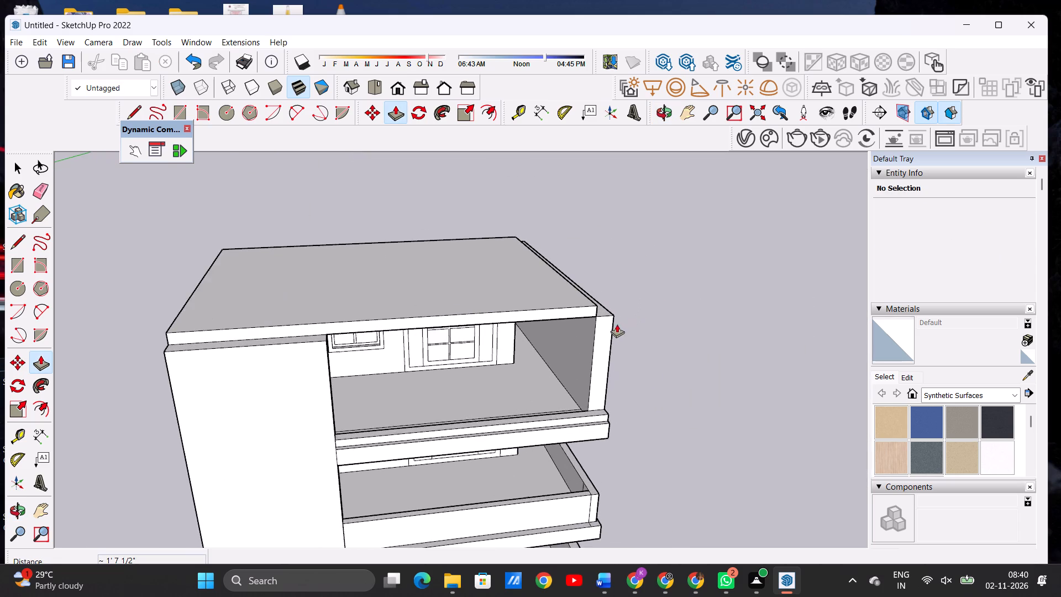
scroll(617, 324, "up", 2)
scroll(624, 318, "down", 1)
scroll(624, 318, "up", 5)
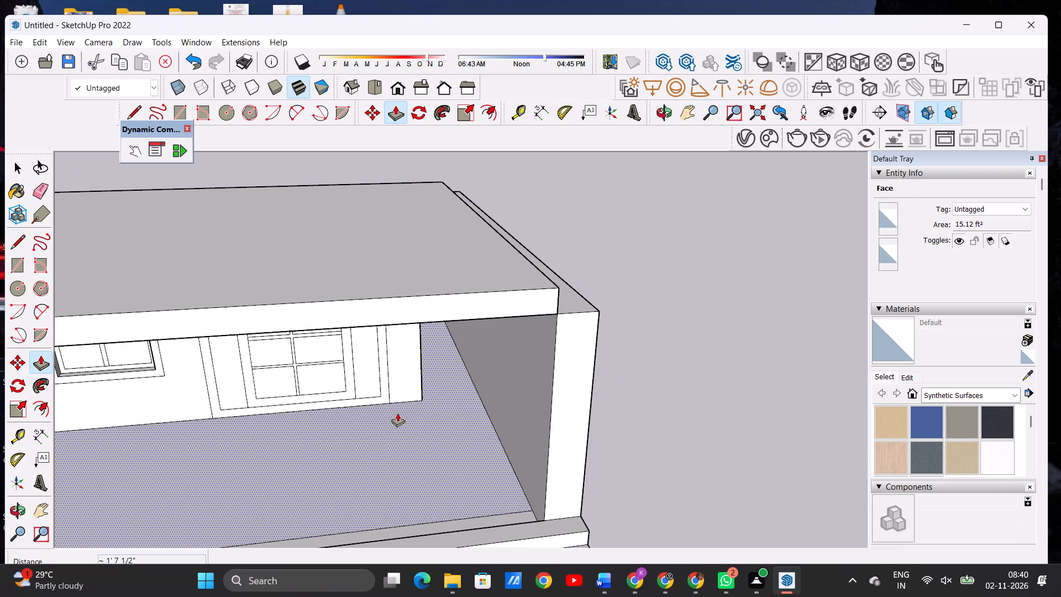
scroll(647, 329, "down", 5)
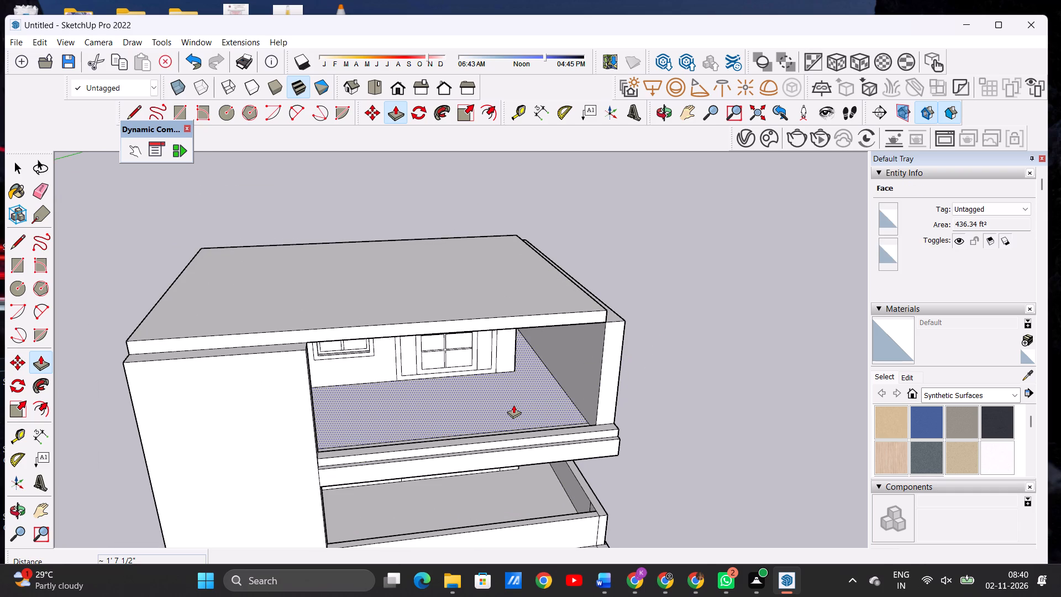
key("space")
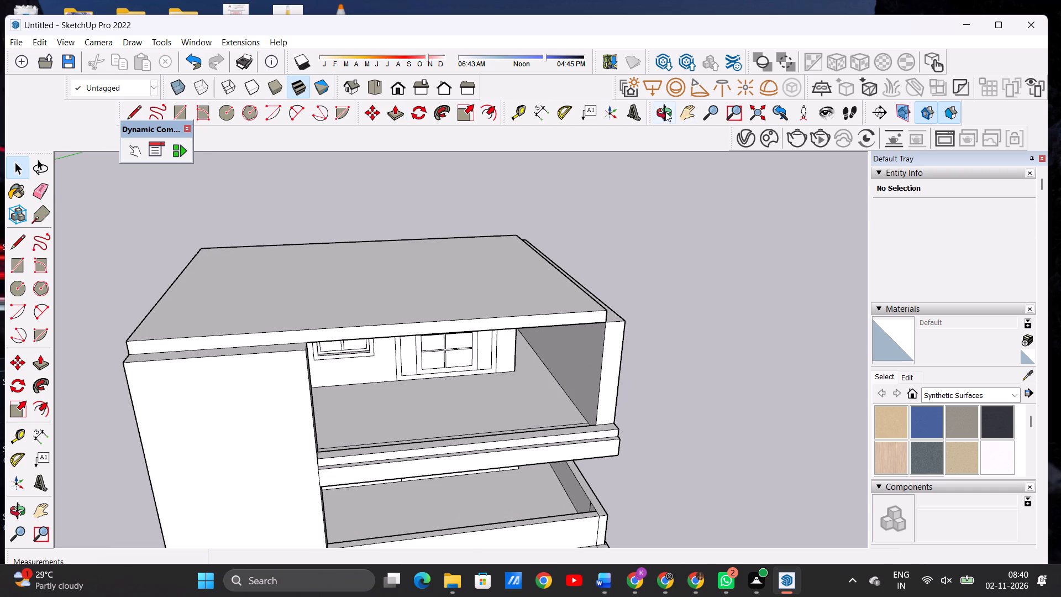
left_click(664, 113)
left_click_drag(679, 231, 454, 279)
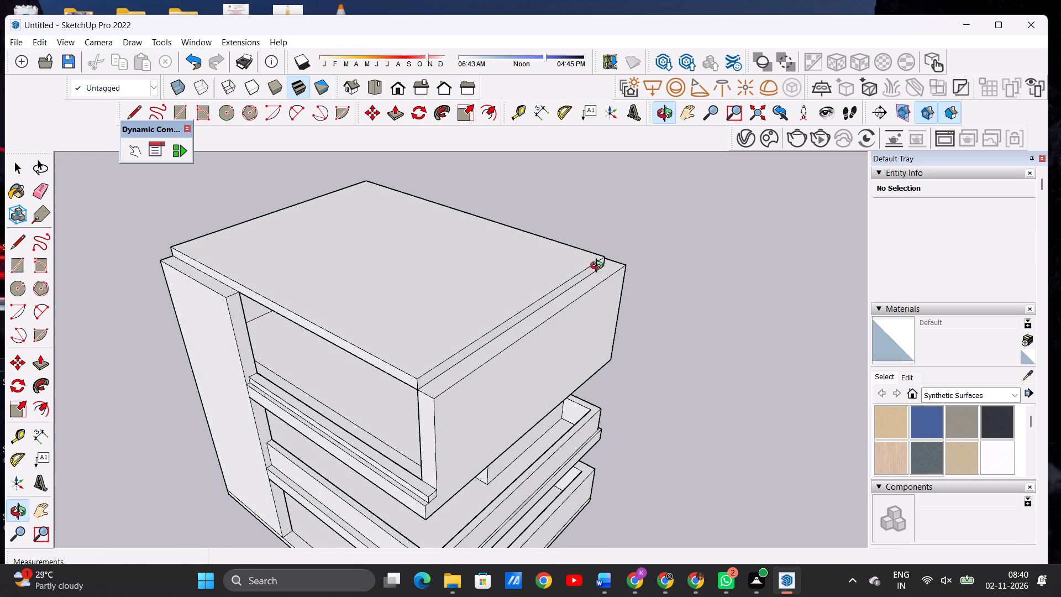
scroll(599, 277, "up", 6)
key("p")
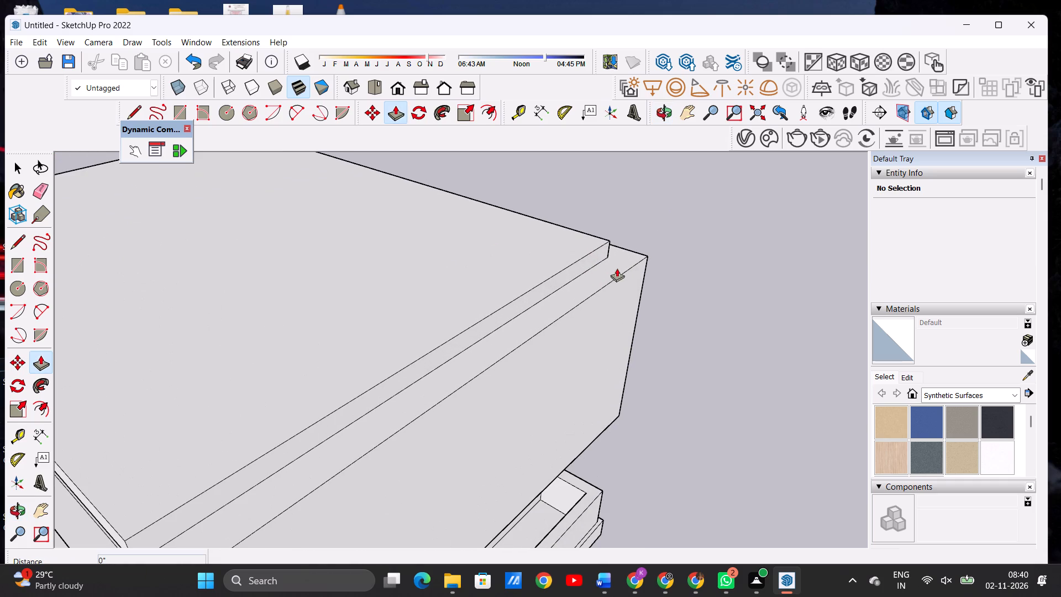
scroll(617, 257, "up", 4)
left_click(595, 248)
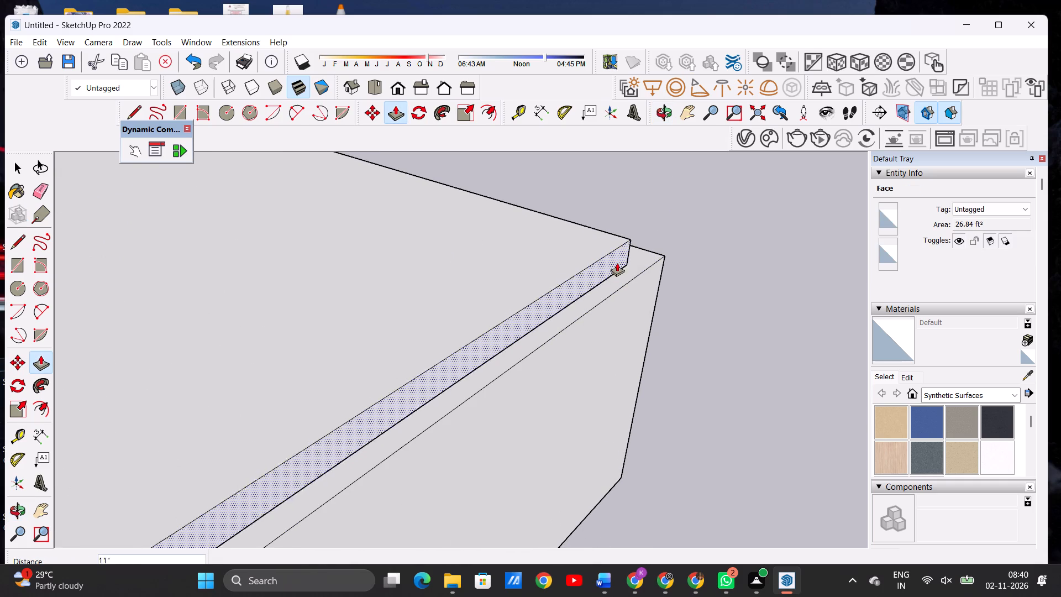
left_click(651, 273)
Push/Pull the roof slab's rear edge face outward about 1' 7 1/2" to the outer face of the rear wall.
scroll(613, 253, "down", 4)
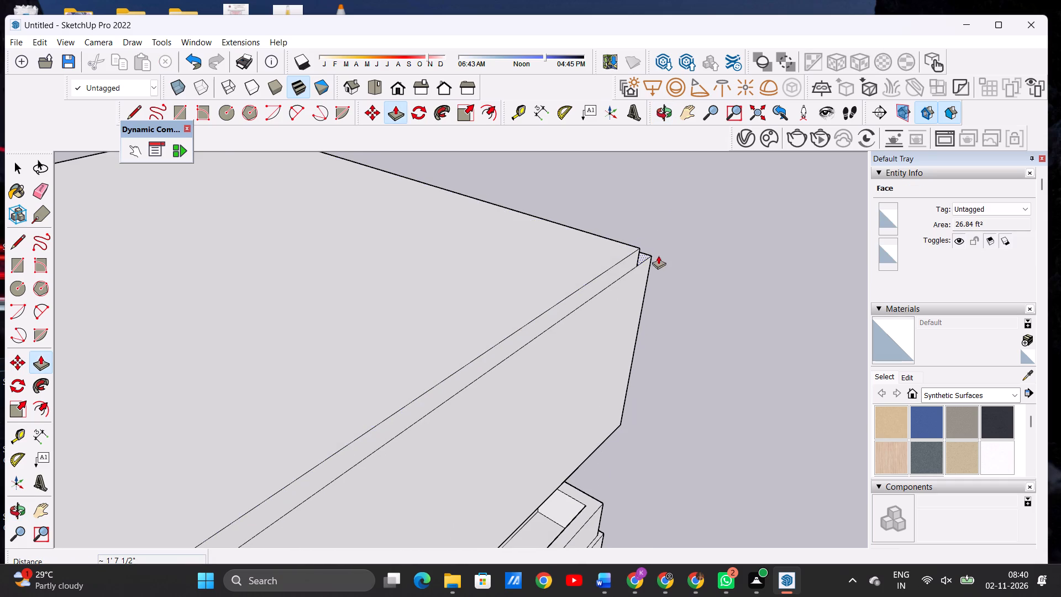
scroll(680, 242, "up", 6)
scroll(633, 255, "down", 4)
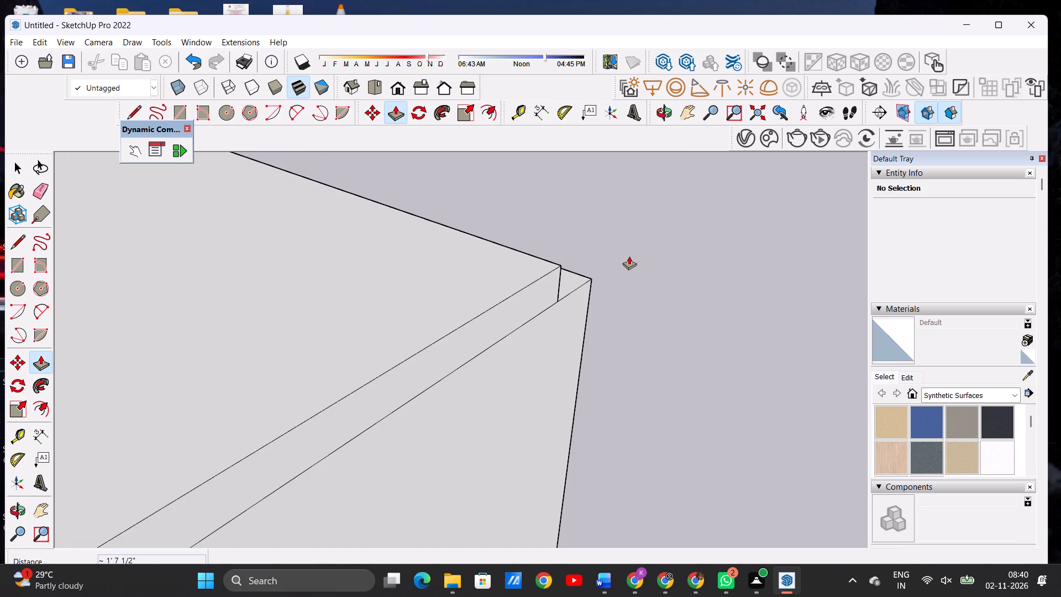
scroll(611, 256, "up", 4)
scroll(605, 261, "down", 2)
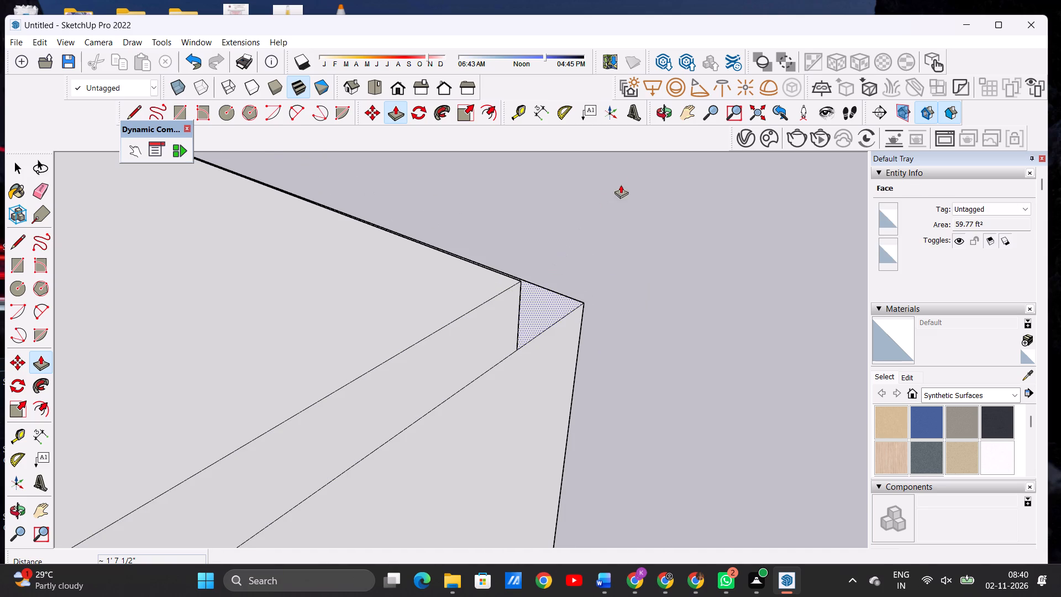
left_click(665, 113)
left_click_drag(714, 327, 539, 299)
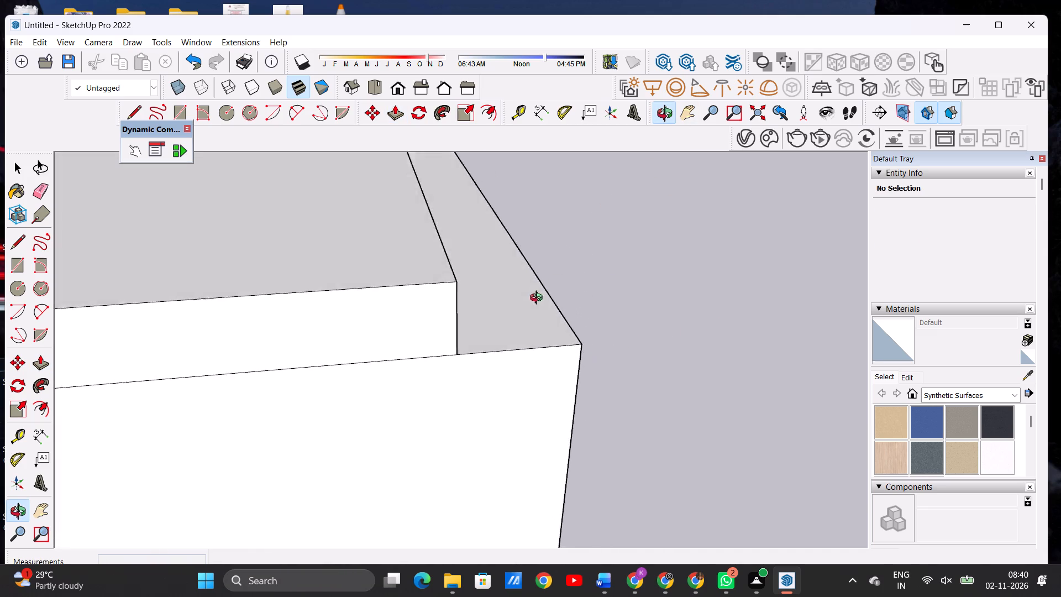
left_click_drag(539, 299, 537, 280)
left_click_drag(701, 286, 630, 286)
scroll(632, 291, "down", 8)
left_click_drag(644, 303, 573, 298)
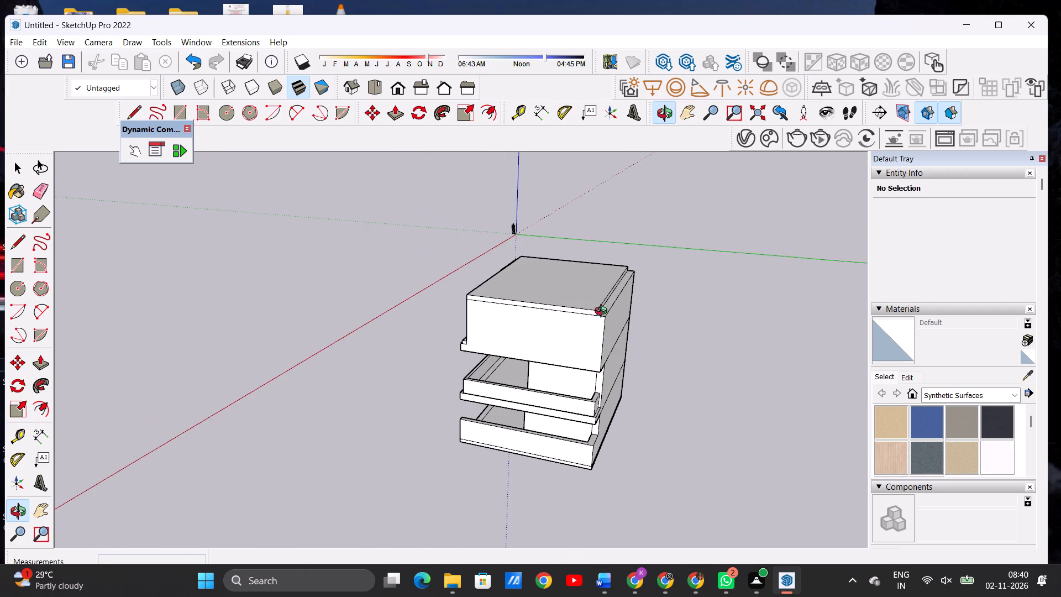
scroll(603, 312, "up", 13)
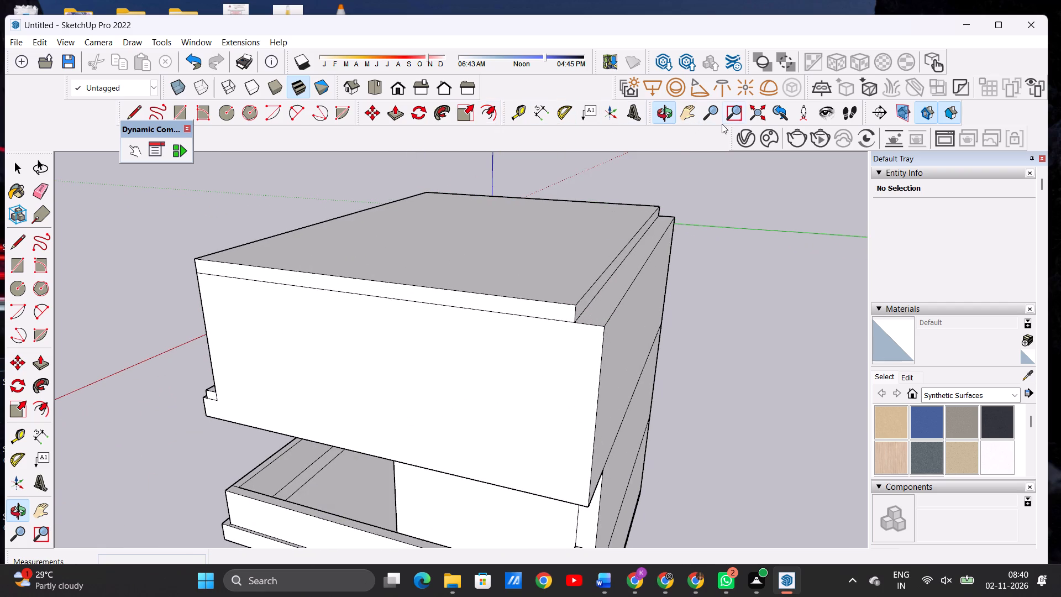
key("p")
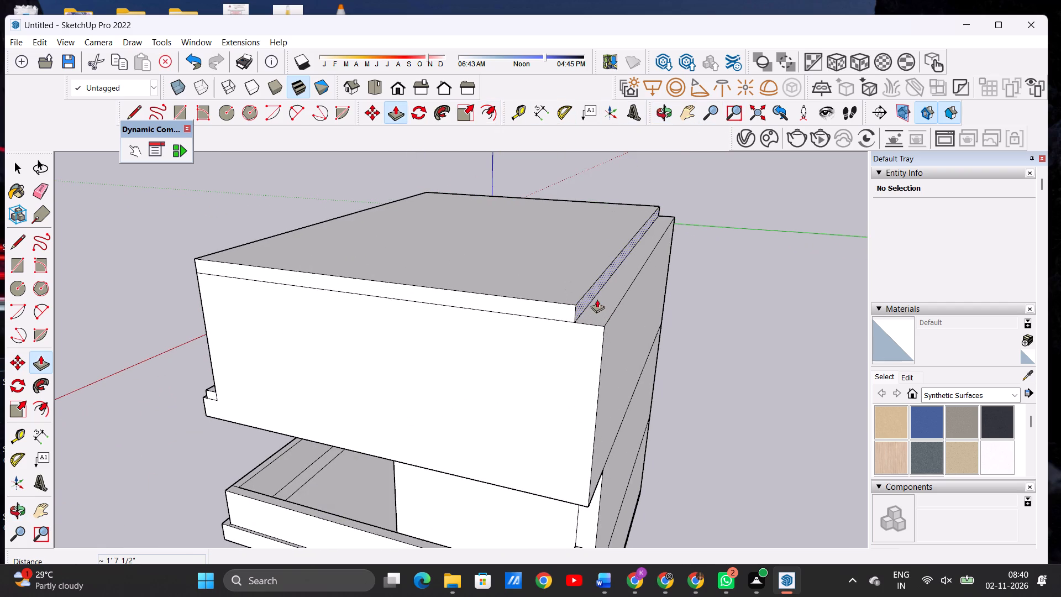
scroll(586, 313, "up", 8)
left_click(579, 309)
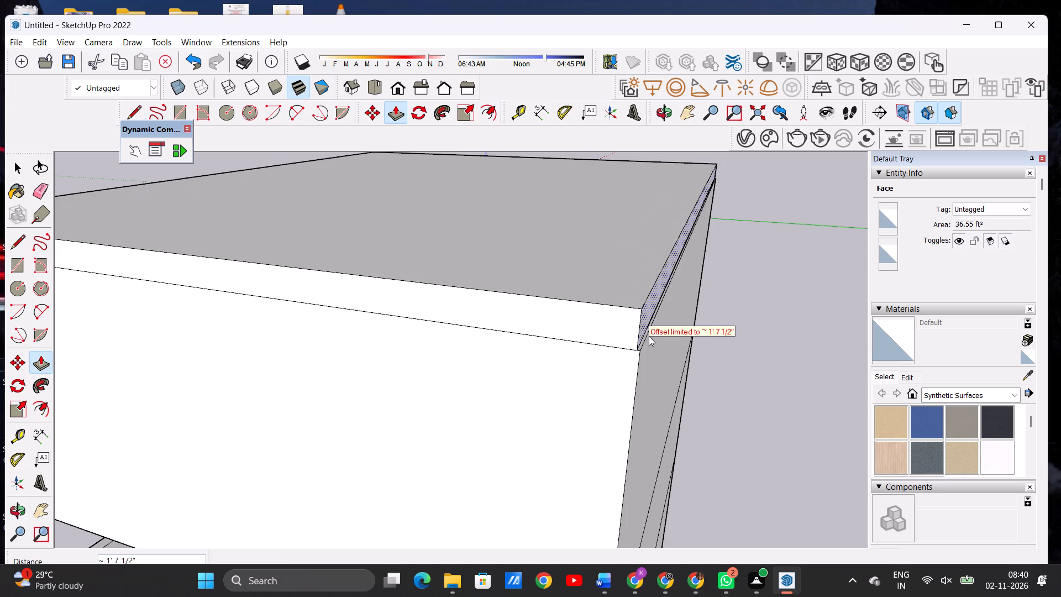
left_click(639, 353)
key("space")
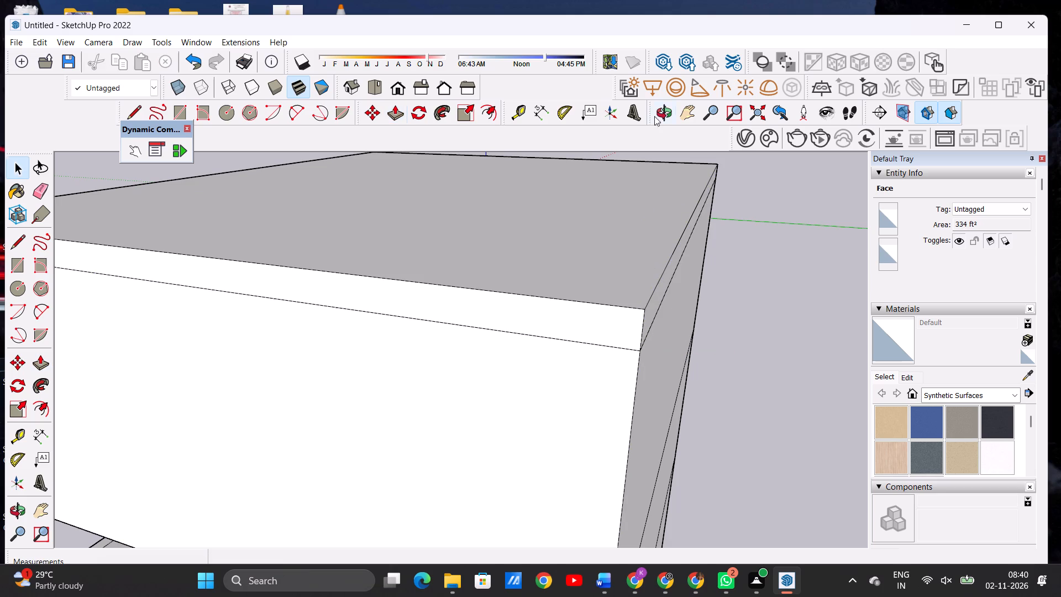
Examine the roof slab's edges against the walls on all sides of the building, including the front above the balcony.
left_click(666, 112)
left_click_drag(732, 230, 547, 261)
left_click_drag(689, 246, 611, 246)
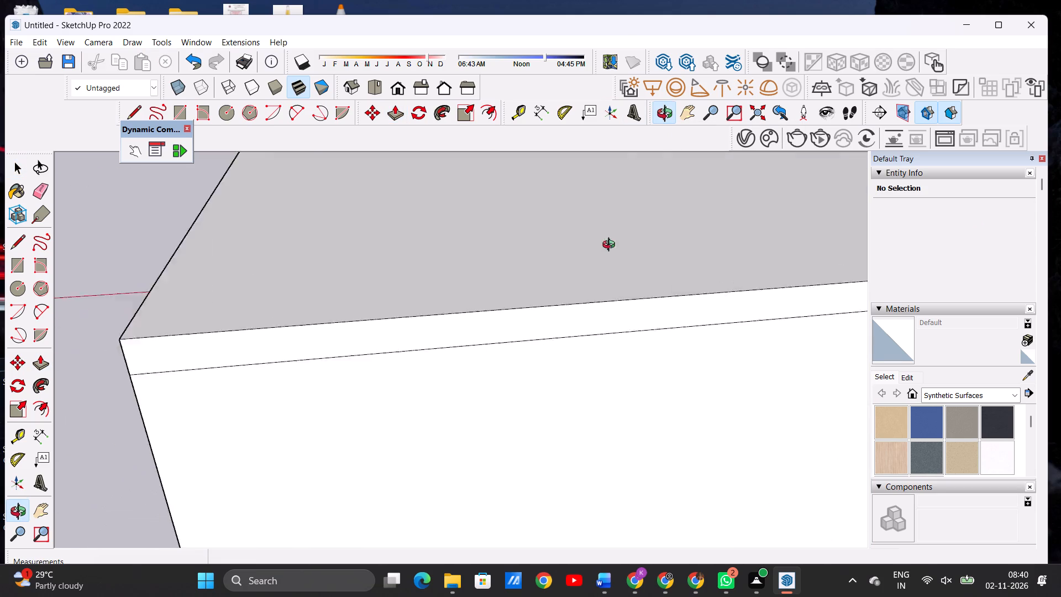
left_click_drag(611, 246, 586, 246)
scroll(577, 255, "down", 15)
left_click_drag(689, 261, 563, 251)
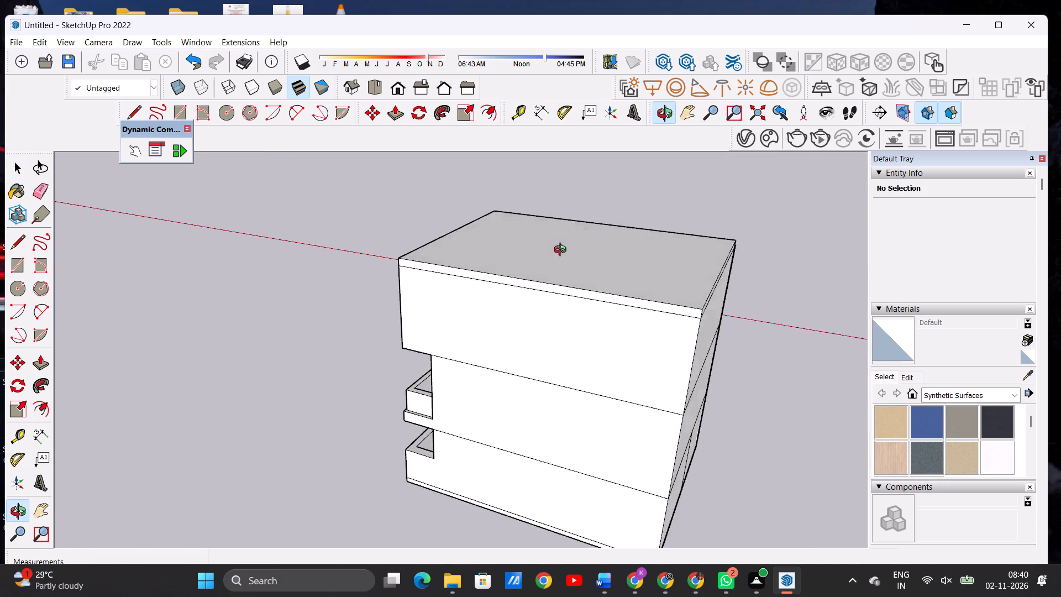
left_click_drag(563, 251, 659, 245)
left_click_drag(746, 257, 542, 238)
left_click_drag(763, 286, 595, 287)
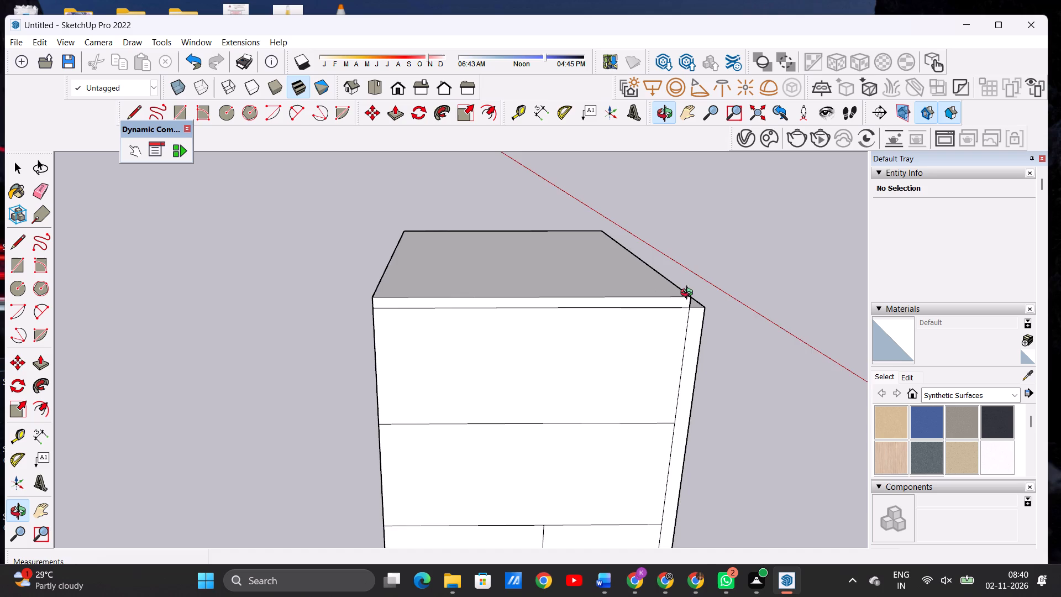
left_click_drag(775, 305, 615, 302)
left_click_drag(727, 306, 591, 302)
scroll(626, 308, "down", 6)
left_click_drag(688, 312, 662, 313)
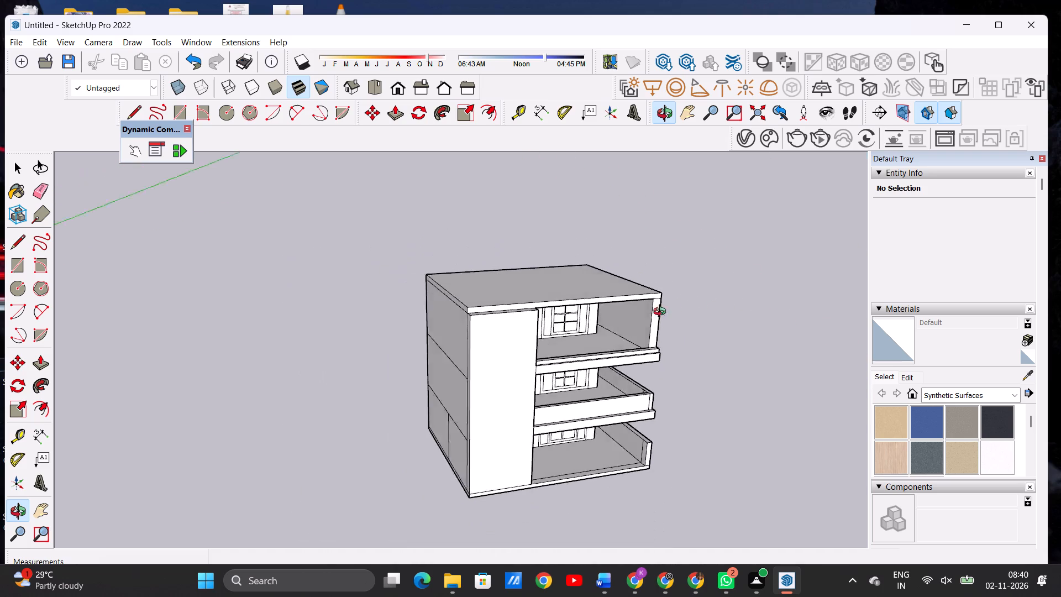
left_click_drag(662, 313, 571, 269)
left_click_drag(609, 380, 582, 362)
scroll(623, 364, "down", 9)
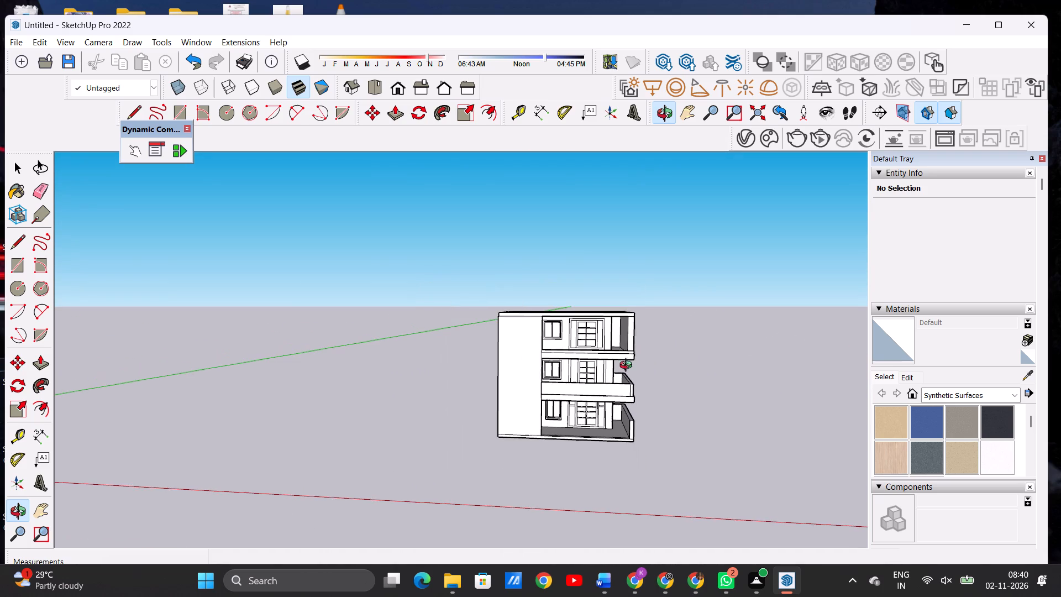
scroll(637, 324, "up", 11)
scroll(633, 324, "down", 1)
scroll(633, 324, "up", 12)
left_click_drag(634, 309, 581, 337)
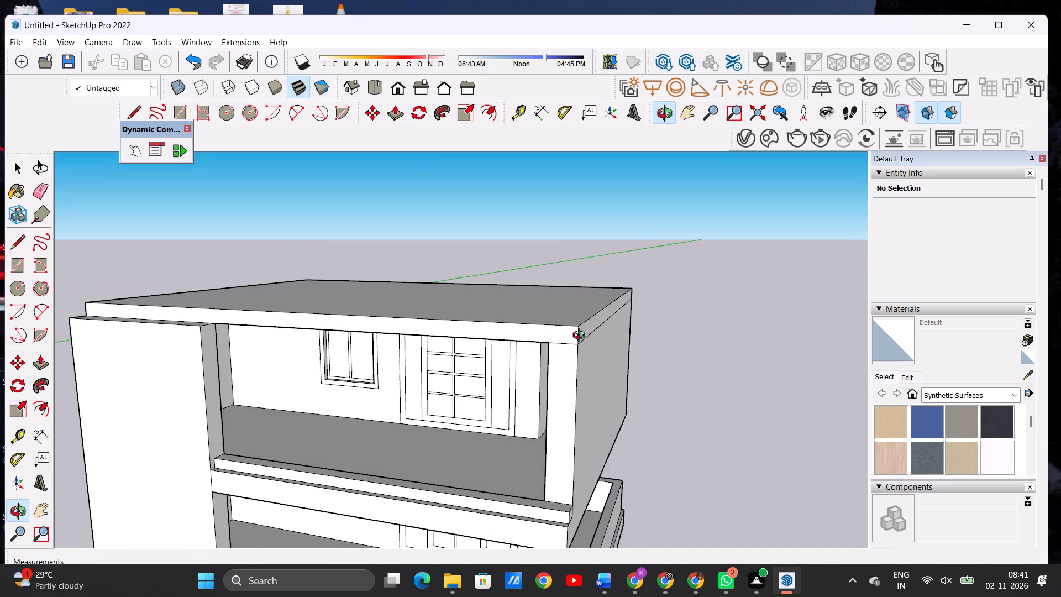
left_click_drag(581, 337, 689, 292)
left_click_drag(688, 293, 687, 319)
scroll(667, 289, "down", 10)
left_click_drag(689, 328, 582, 396)
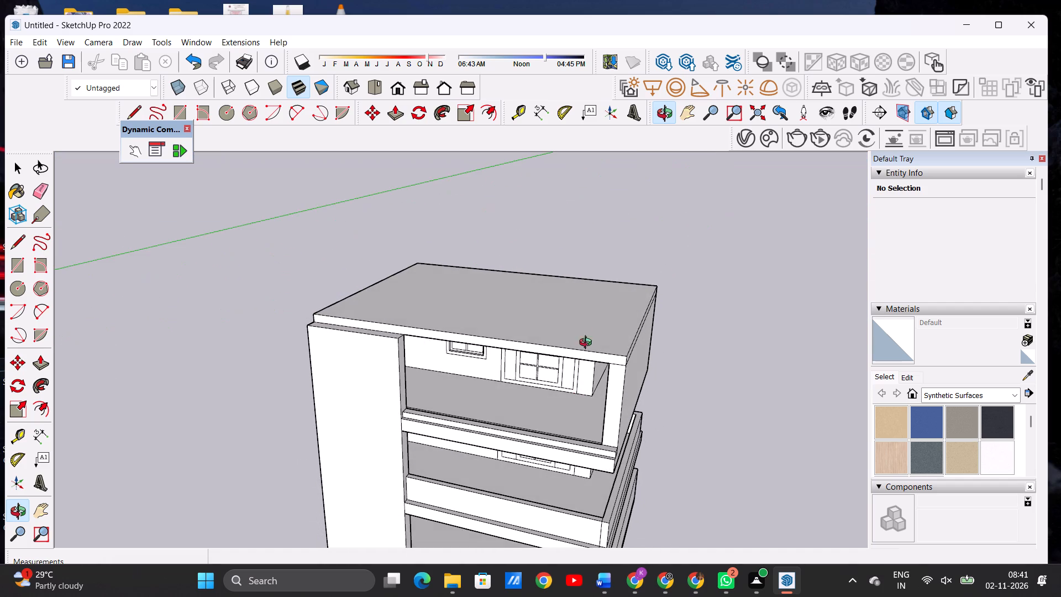
Draw a vertical line about 11 15/16" long across the slab's front edge face, up from the front wall's inner corner at the balcony.
scroll(611, 313, "down", 7)
scroll(507, 329, "up", 8)
scroll(543, 322, "down", 1)
scroll(543, 322, "up", 7)
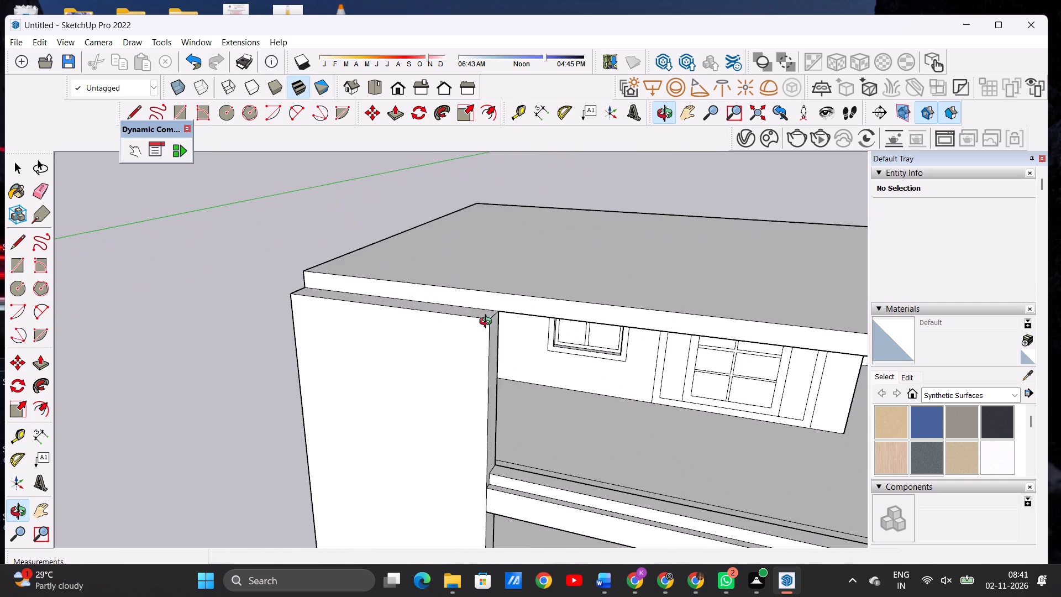
key("space")
type("L")
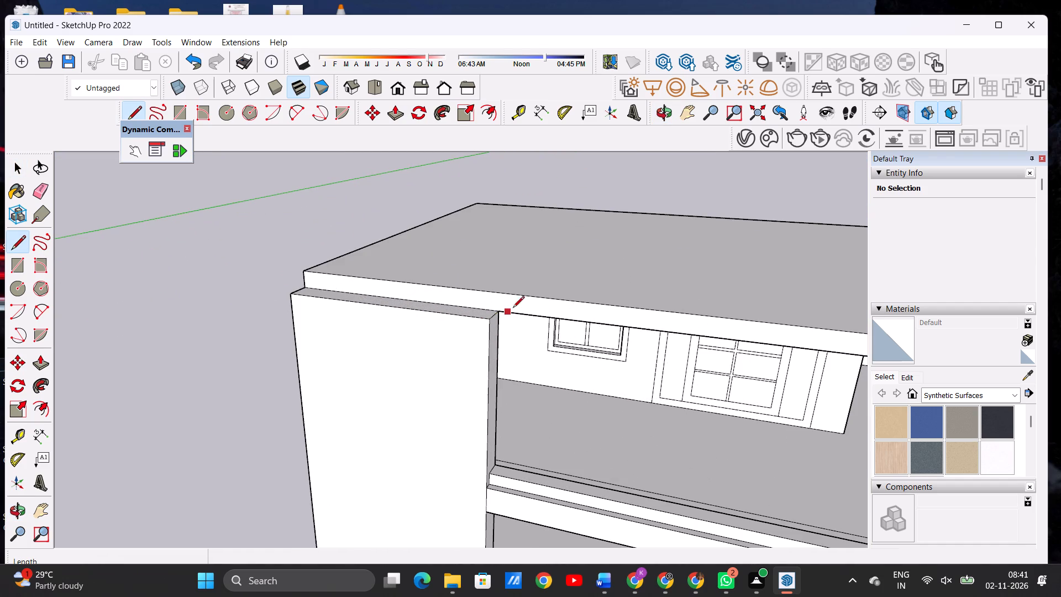
scroll(507, 297, "up", 10)
left_click(495, 338)
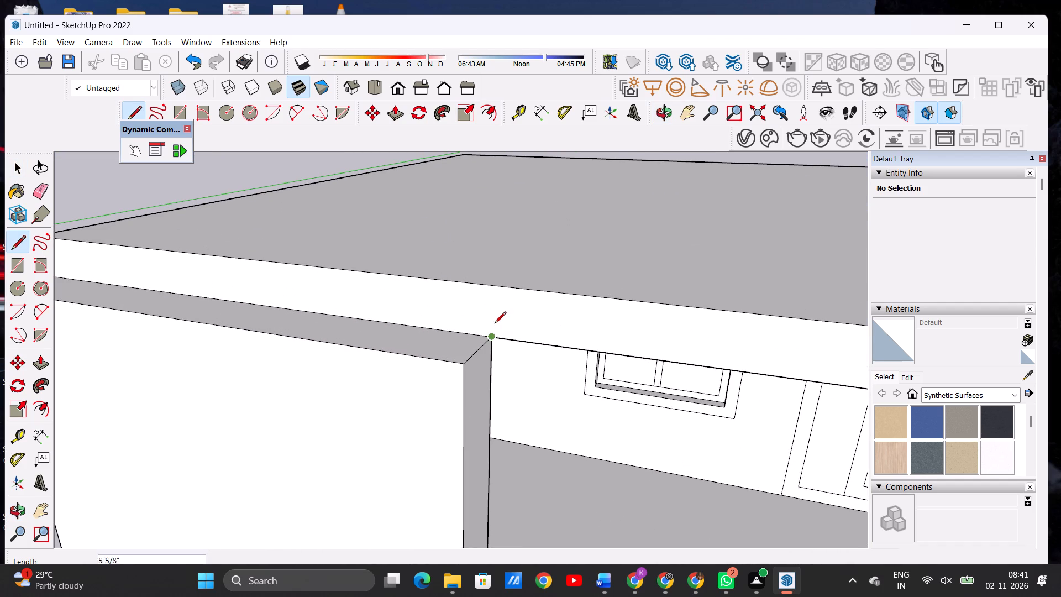
left_click(492, 285)
Push/Pull the section of the slab's front edge above the balcony outward to the front face of the adjoining wall.
key("space")
type("P")
left_click(512, 318)
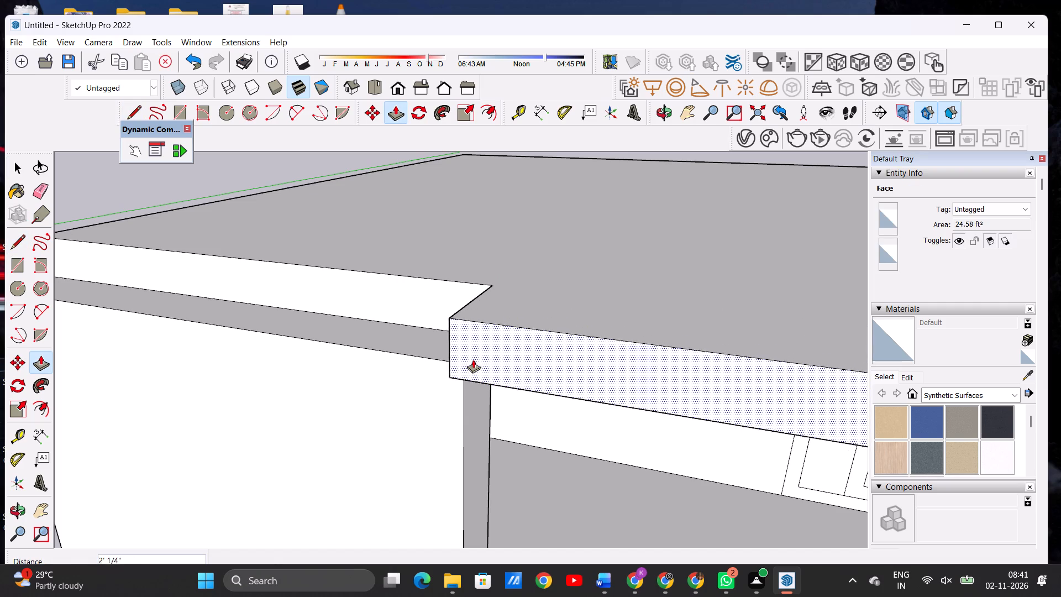
scroll(485, 349, "down", 8)
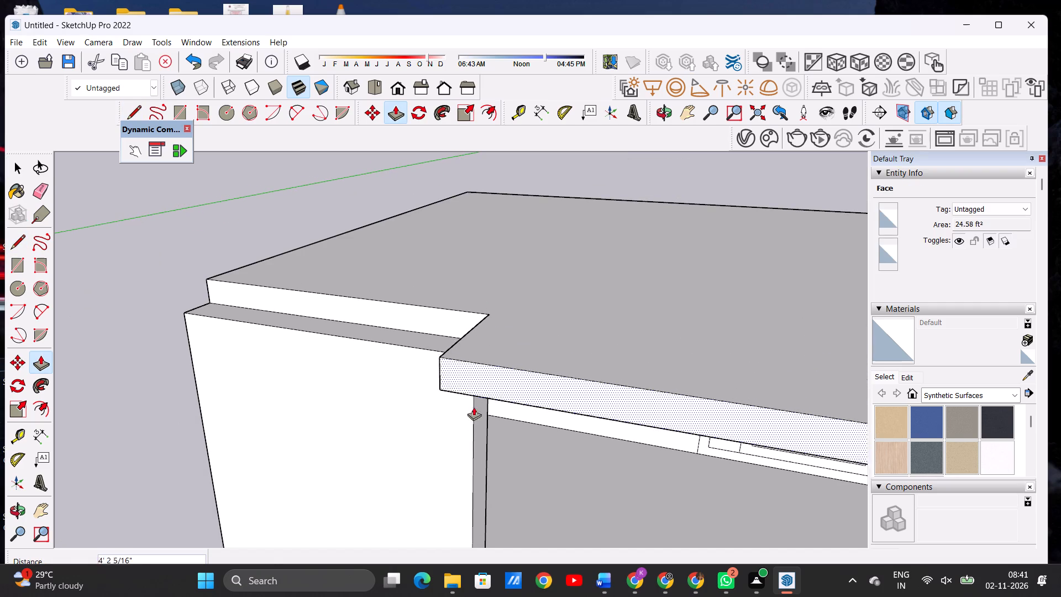
left_click(474, 443)
key("space")
Examine the roof slab's front extension over the top balcony from above and from the front of the building.
scroll(502, 348, "down", 8)
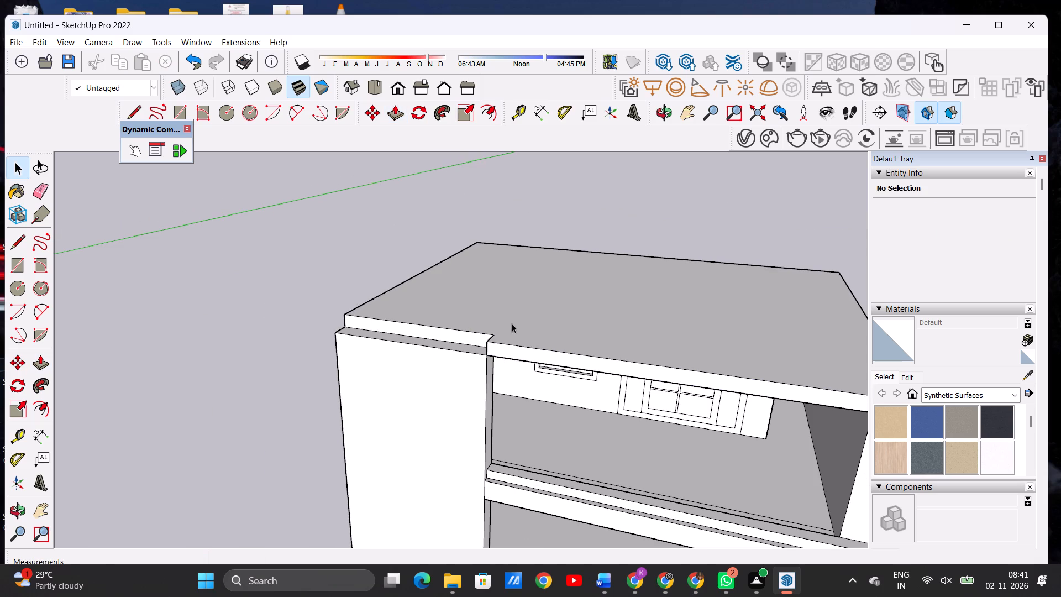
left_click(663, 118)
left_click_drag(474, 244, 519, 245)
scroll(442, 261, "down", 4)
scroll(442, 264, "up", 1)
scroll(442, 264, "down", 5)
scroll(440, 308, "up", 2)
scroll(440, 308, "down", 2)
left_click_drag(462, 338, 490, 278)
scroll(557, 303, "up", 4)
left_click_drag(580, 302, 495, 310)
left_click_drag(466, 315, 453, 352)
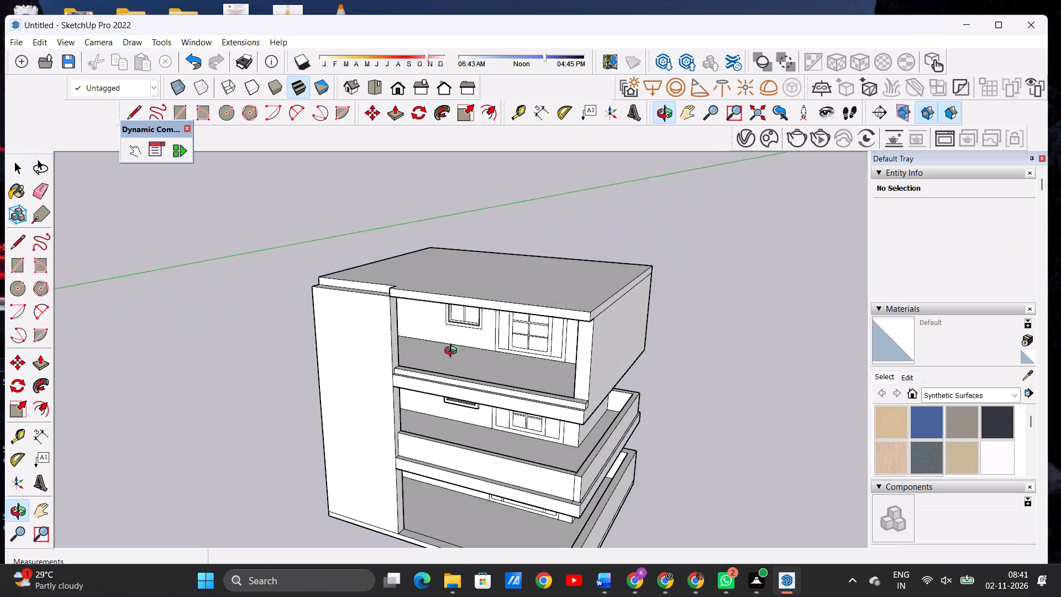
left_click_drag(453, 352, 586, 316)
left_click(566, 314)
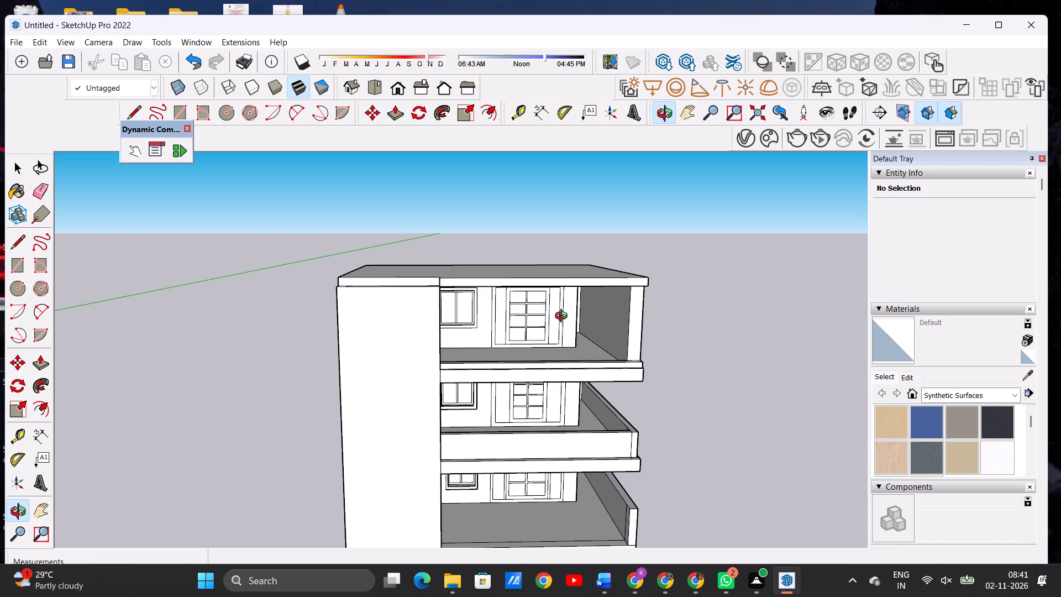
Examine the building's front facade and balconies, from the roof slab down to the ground floor, straight on and from the open corner.
scroll(456, 295, "down", 4)
scroll(531, 316, "up", 7)
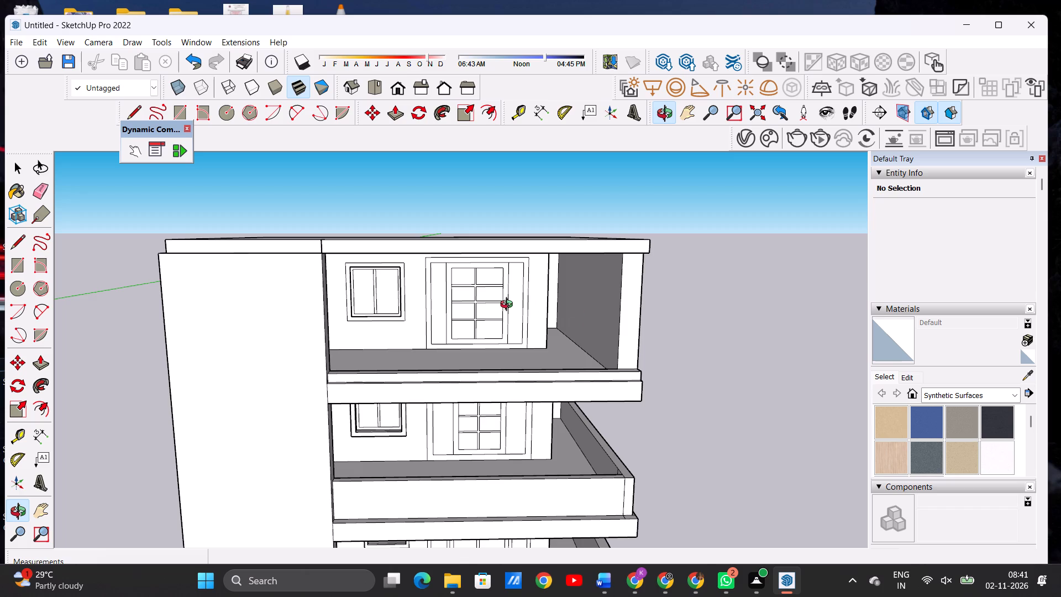
scroll(477, 305, "down", 3)
left_click_drag(585, 303, 570, 301)
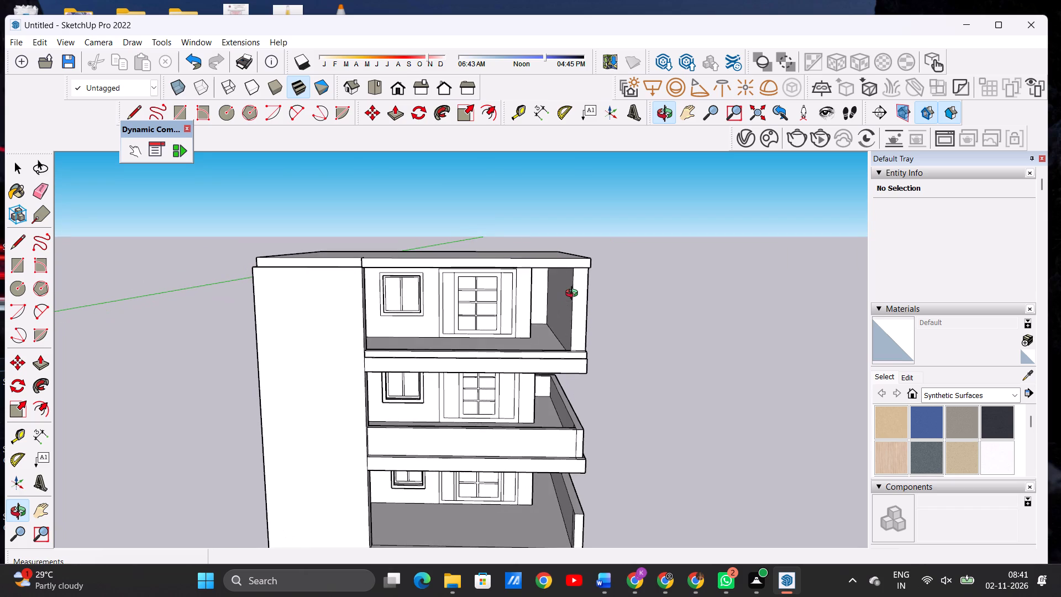
left_click_drag(574, 295, 580, 295)
scroll(489, 297, "down", 6)
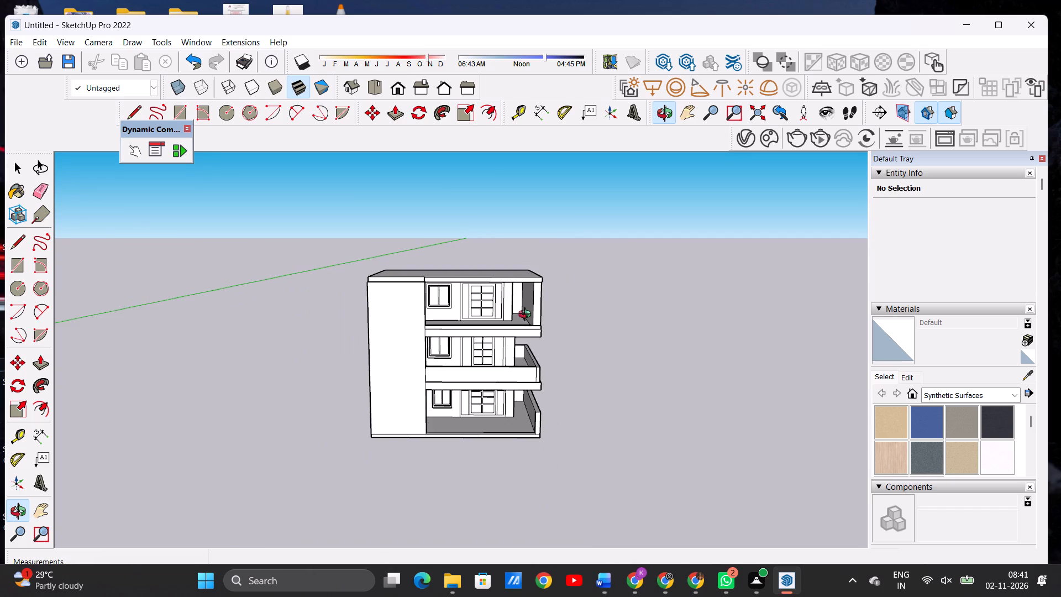
left_click_drag(490, 351, 488, 337)
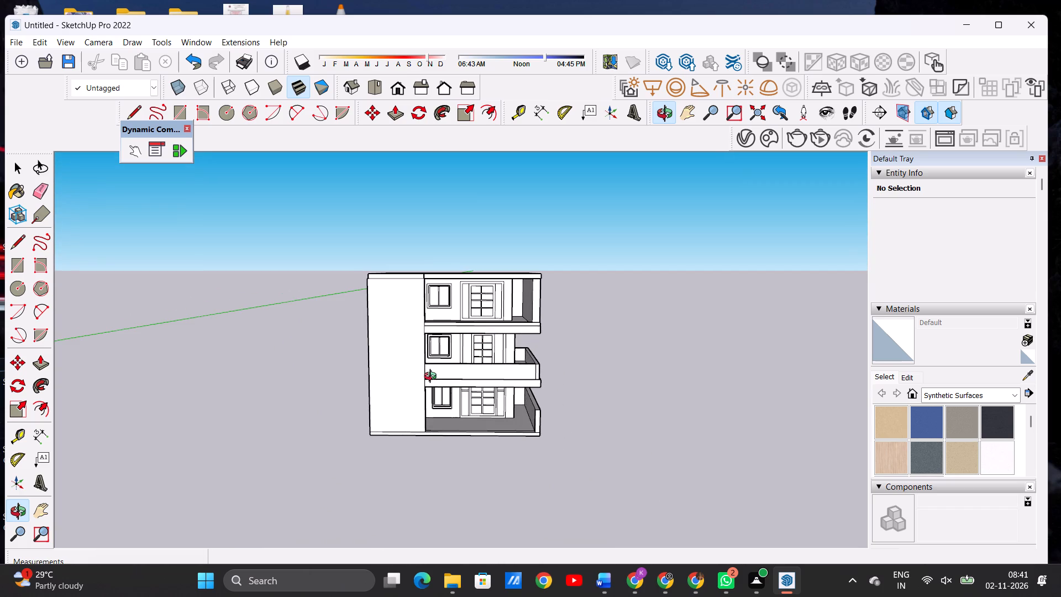
scroll(433, 378, "up", 7)
left_click_drag(493, 352, 444, 391)
left_click_drag(605, 371, 566, 371)
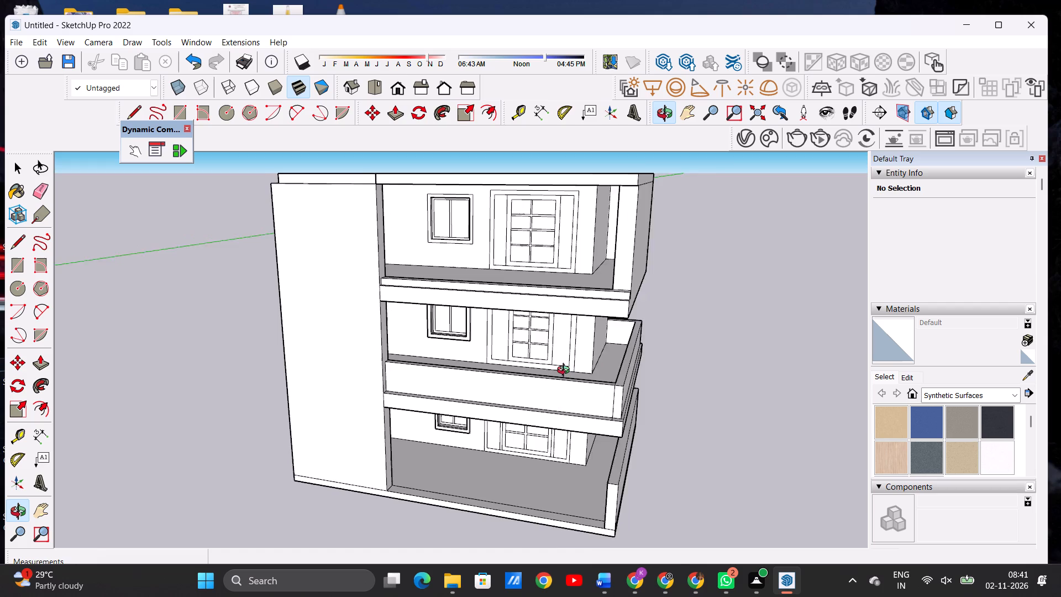
left_click_drag(566, 371, 535, 376)
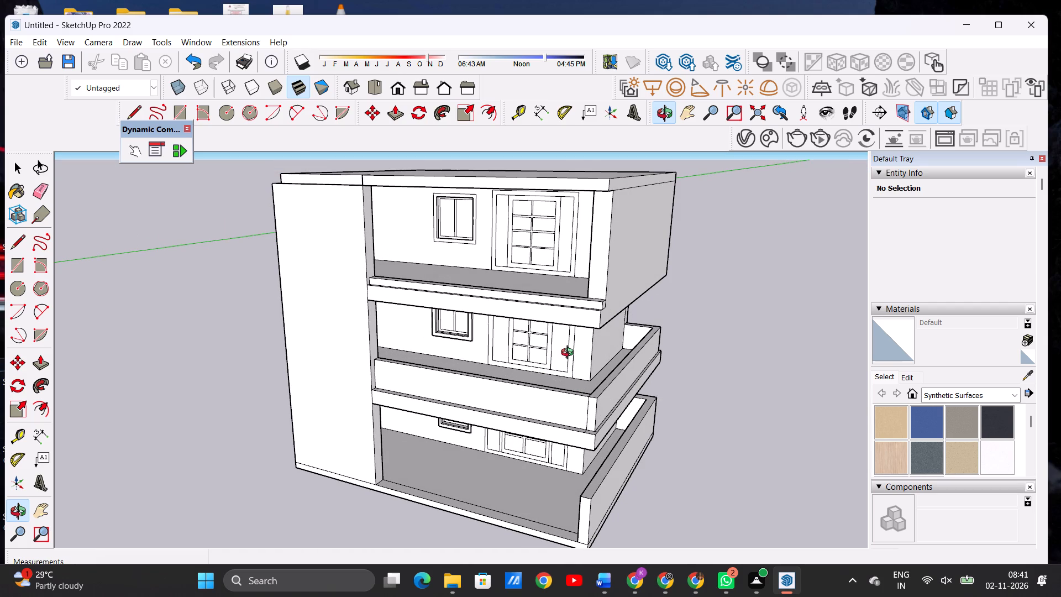
scroll(570, 354, "down", 6)
left_click_drag(469, 369, 492, 370)
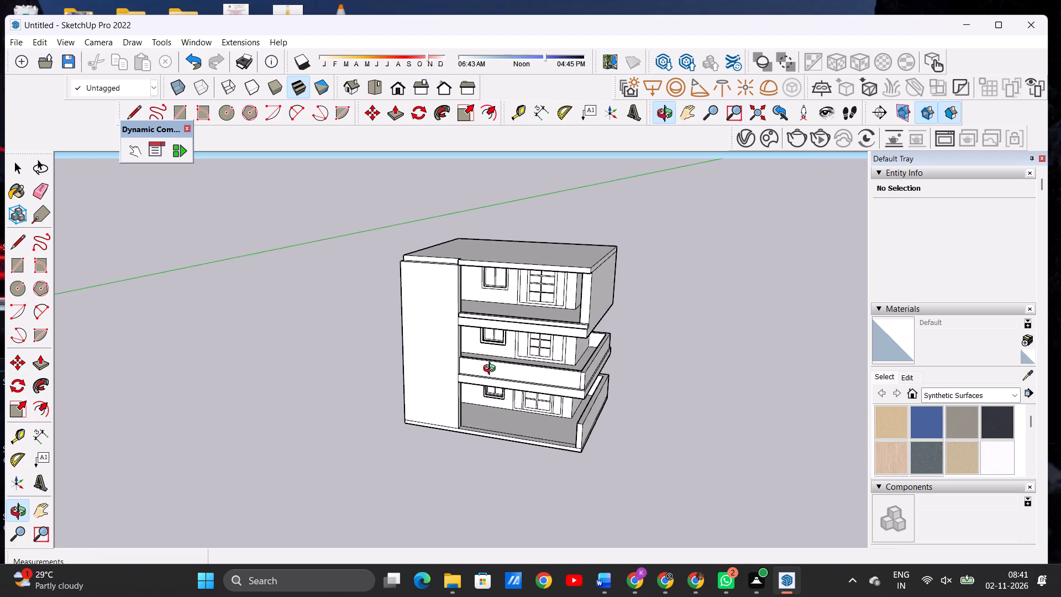
left_click_drag(492, 370, 493, 370)
scroll(454, 370, "up", 1)
scroll(454, 370, "down", 1)
scroll(455, 370, "up", 5)
scroll(490, 352, "down", 1)
scroll(490, 352, "up", 3)
left_click_drag(481, 346, 461, 378)
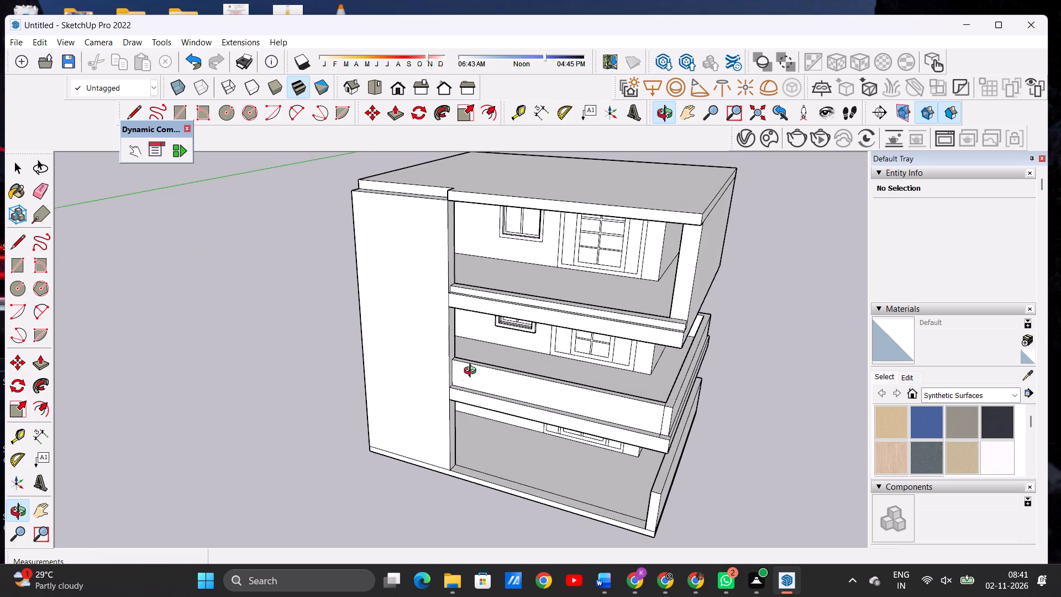
left_click_drag(597, 365, 555, 365)
Push/Pull the narrow side face of the front wall at the middle-floor balcony about 3' into the opening above the parapet.
scroll(604, 374, "down", 5)
scroll(513, 374, "up", 13)
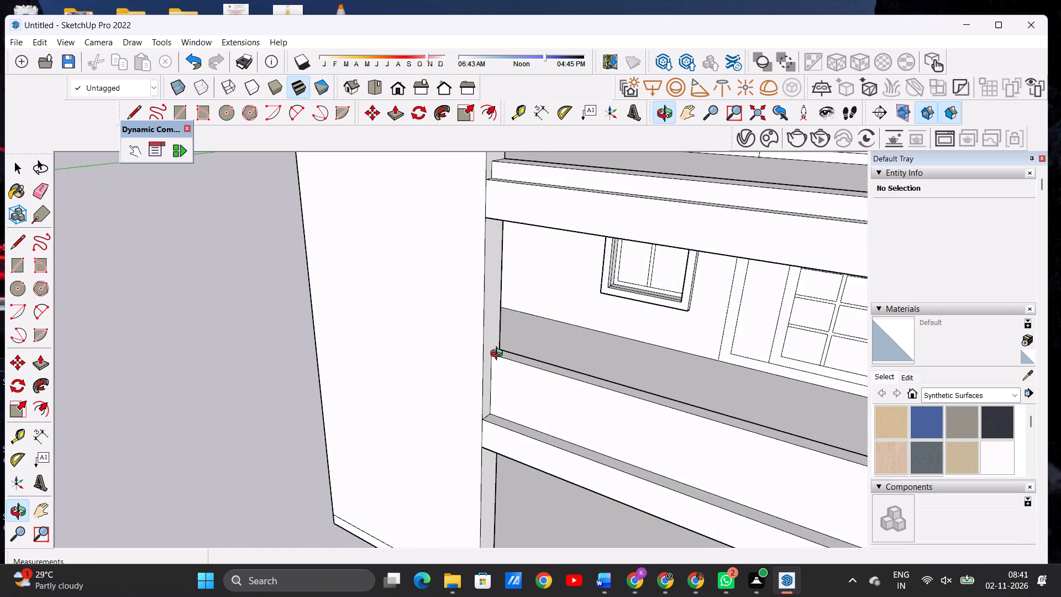
scroll(499, 355, "up", 4)
key("space")
type("P")
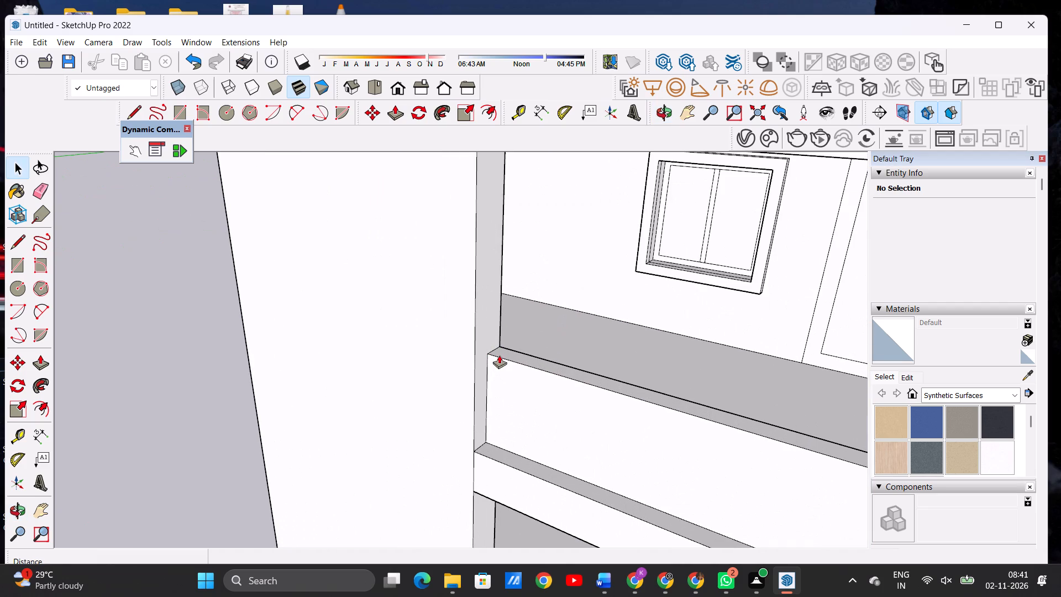
left_click(488, 319)
scroll(526, 337, "down", 12)
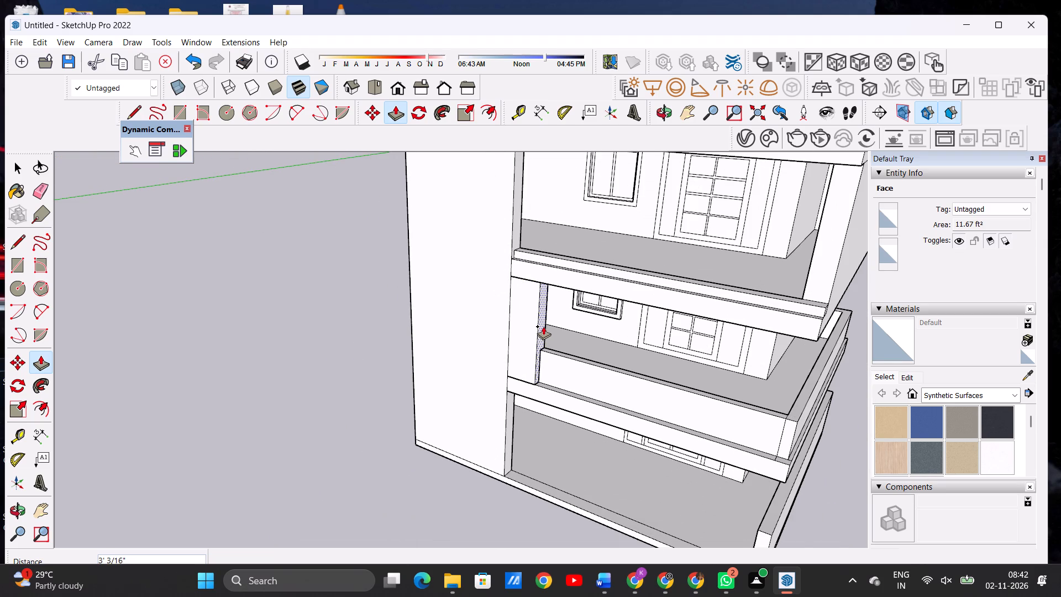
left_click(542, 324)
key("space")
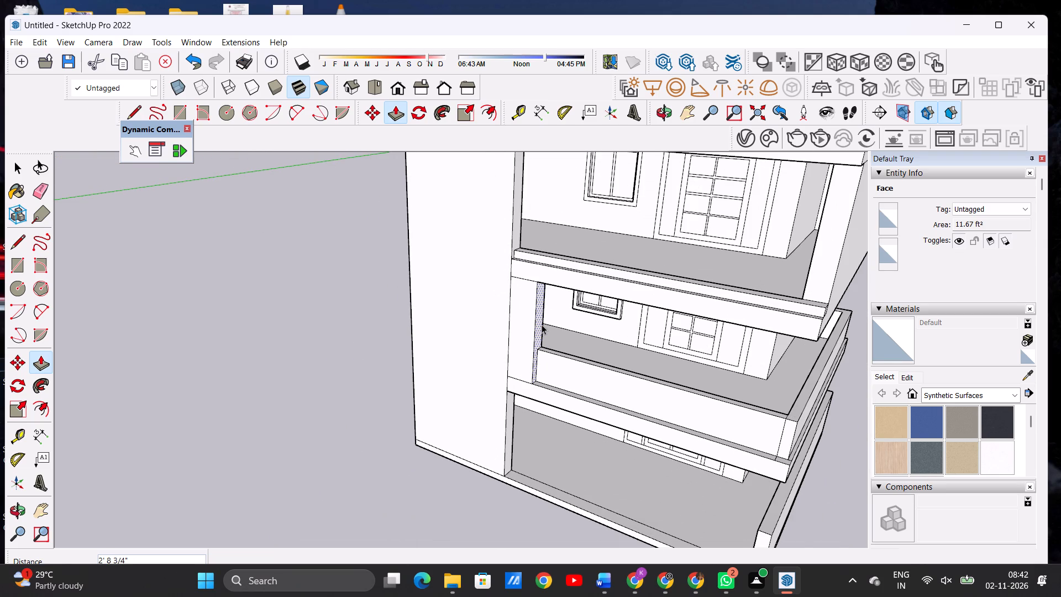
Examine the widened front wall at the middle-floor balcony against the floors above and below from the front.
left_click(663, 116)
left_click_drag(450, 287, 543, 263)
scroll(460, 270, "down", 7)
left_click_drag(470, 296, 510, 264)
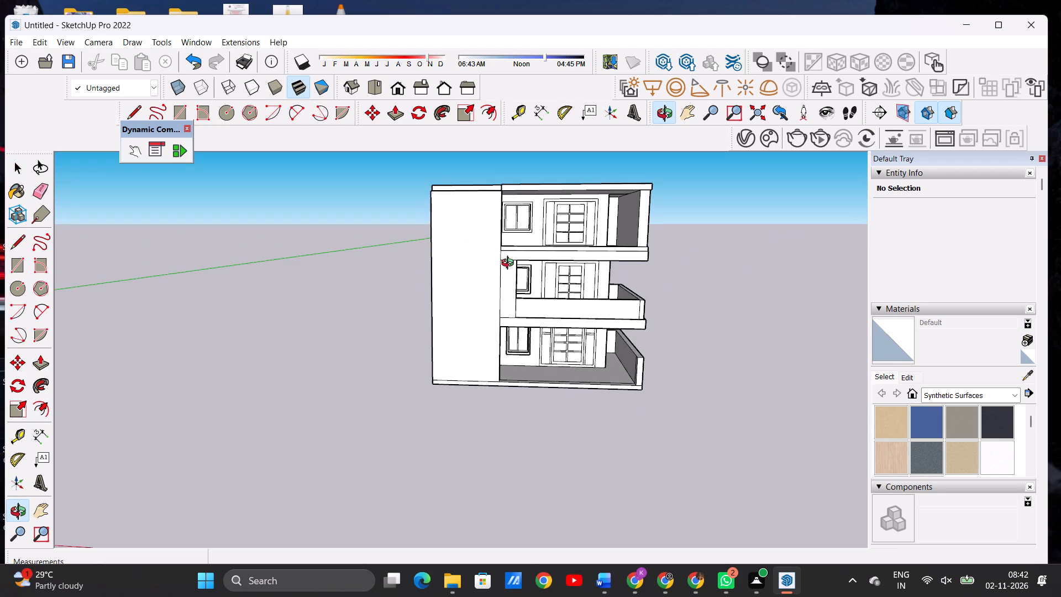
left_click_drag(510, 264, 497, 266)
scroll(435, 281, "down", 2)
scroll(508, 271, "up", 6)
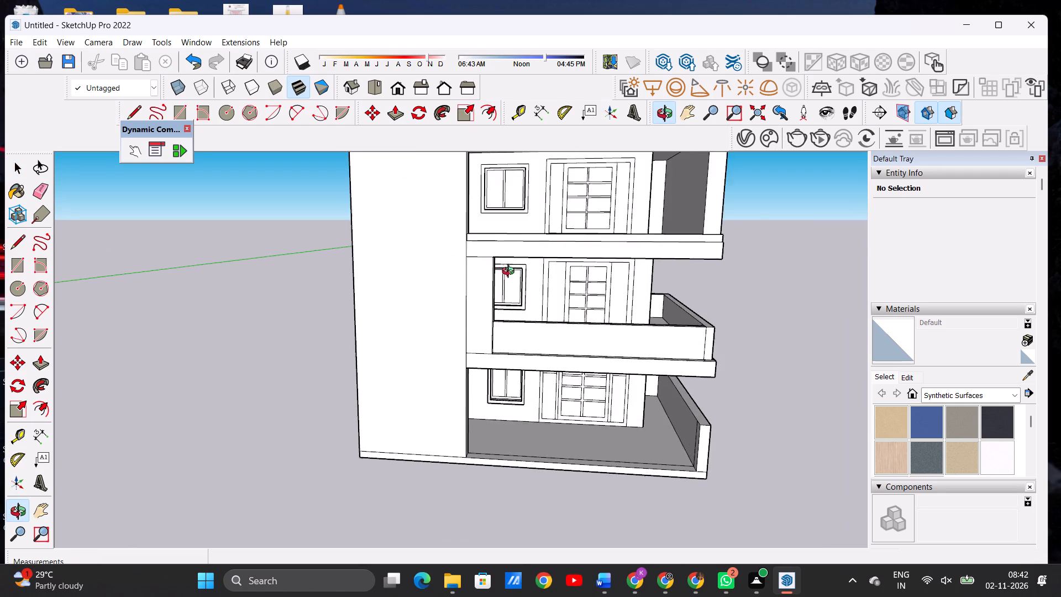
scroll(511, 273, "up", 5)
left_click_drag(492, 280, 518, 275)
scroll(398, 290, "down", 8)
left_click_drag(426, 289, 447, 284)
left_click_drag(445, 282, 437, 281)
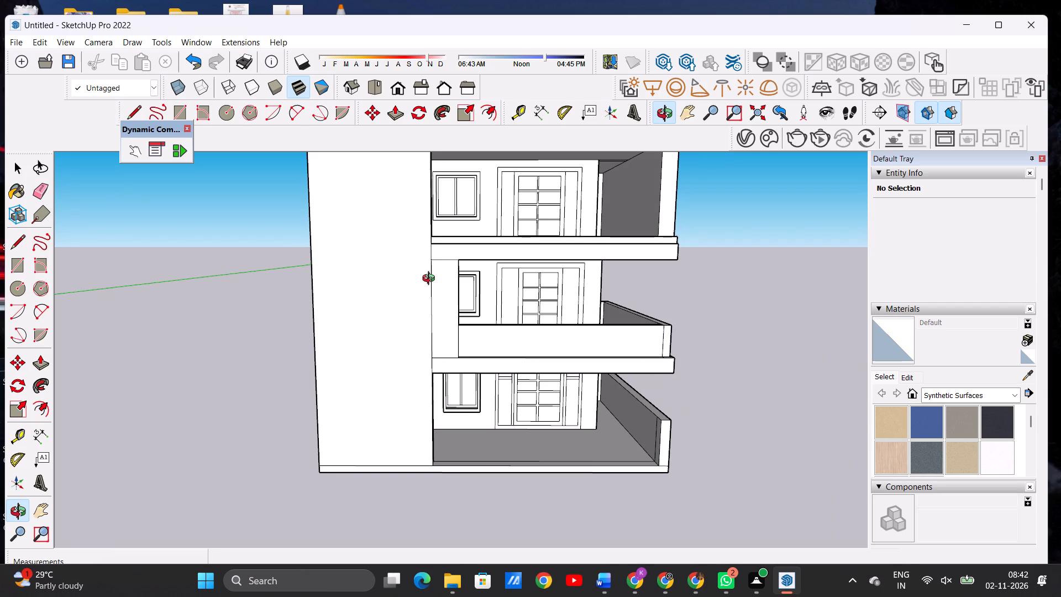
scroll(340, 303, "down", 4)
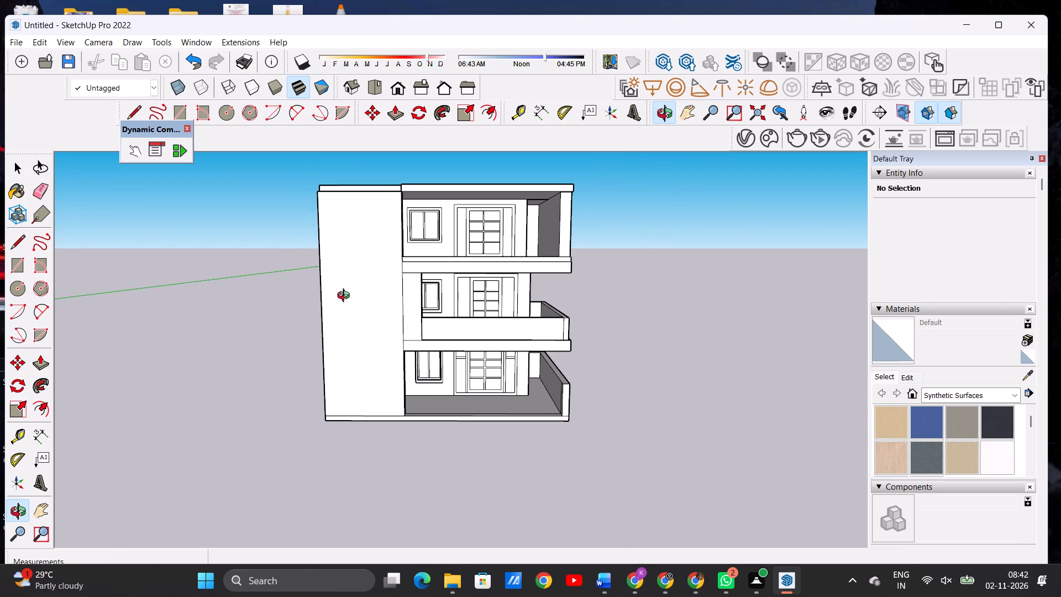
scroll(541, 318, "up", 2)
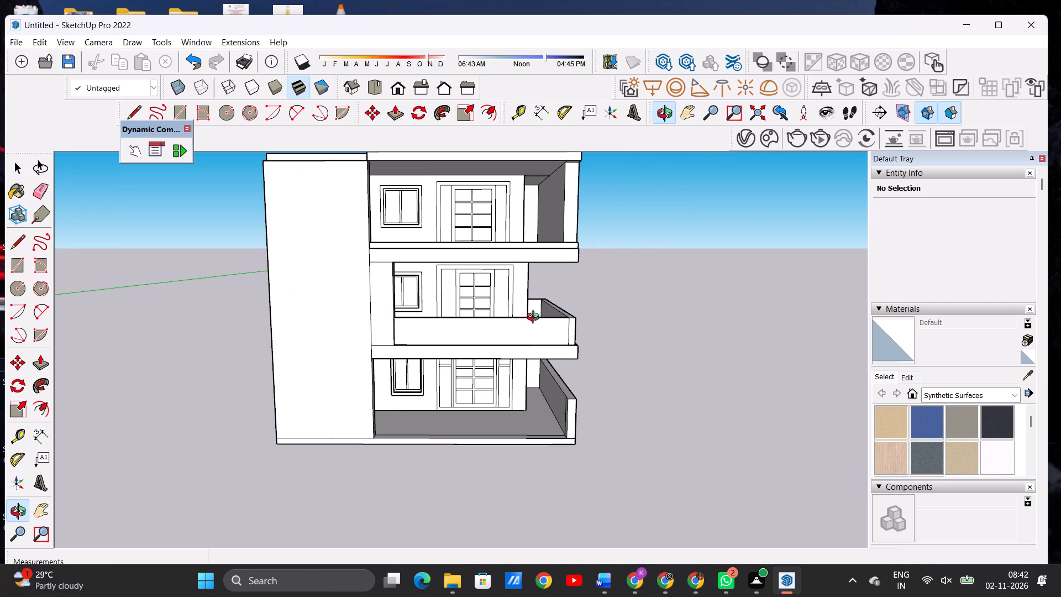
scroll(537, 321, "down", 6)
scroll(535, 321, "up", 1)
scroll(512, 261, "up", 7)
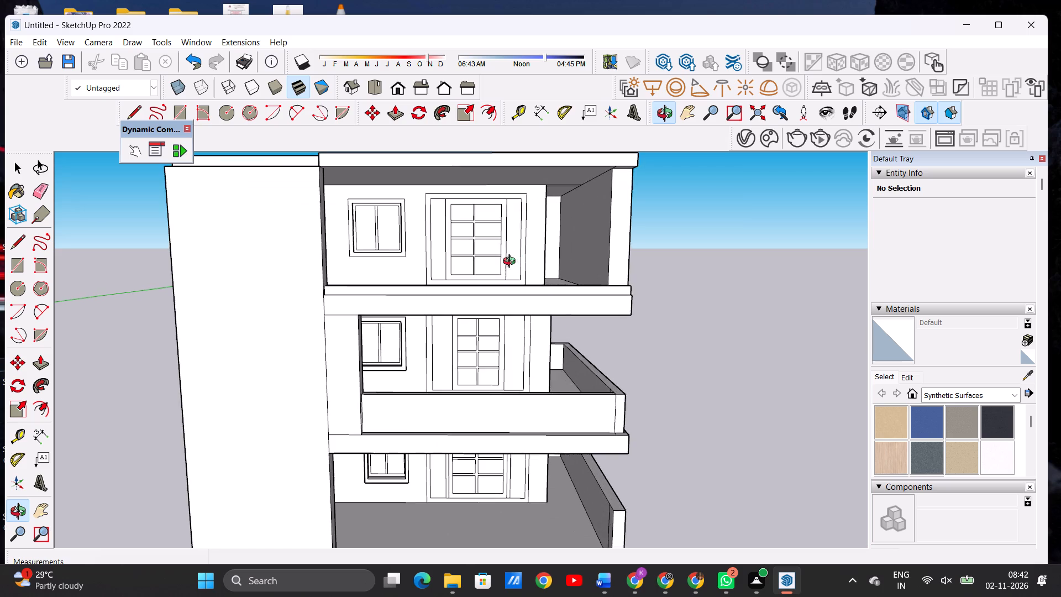
left_click_drag(512, 261, 527, 270)
scroll(522, 280, "down", 5)
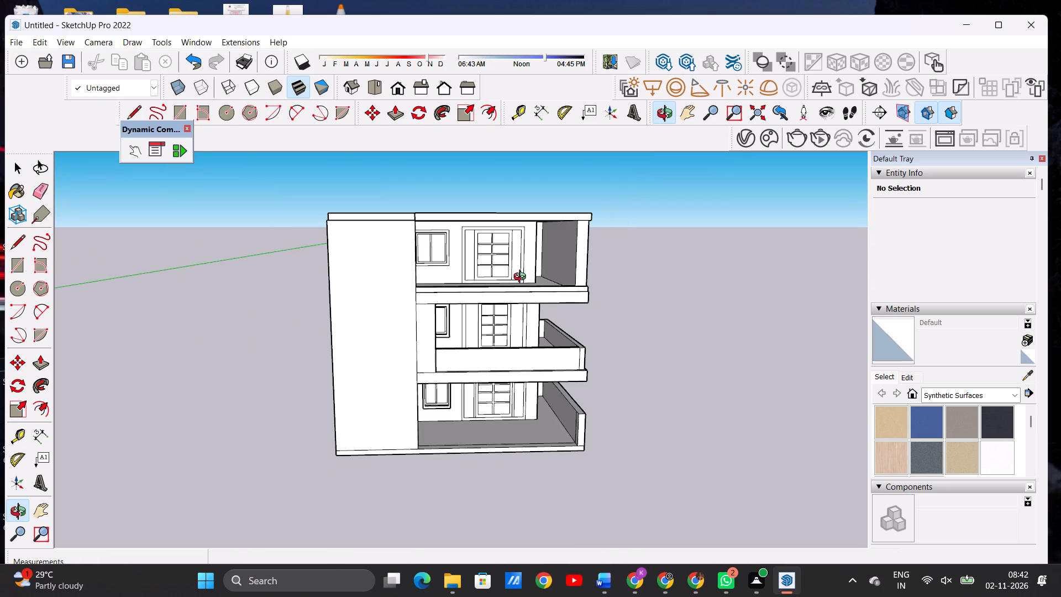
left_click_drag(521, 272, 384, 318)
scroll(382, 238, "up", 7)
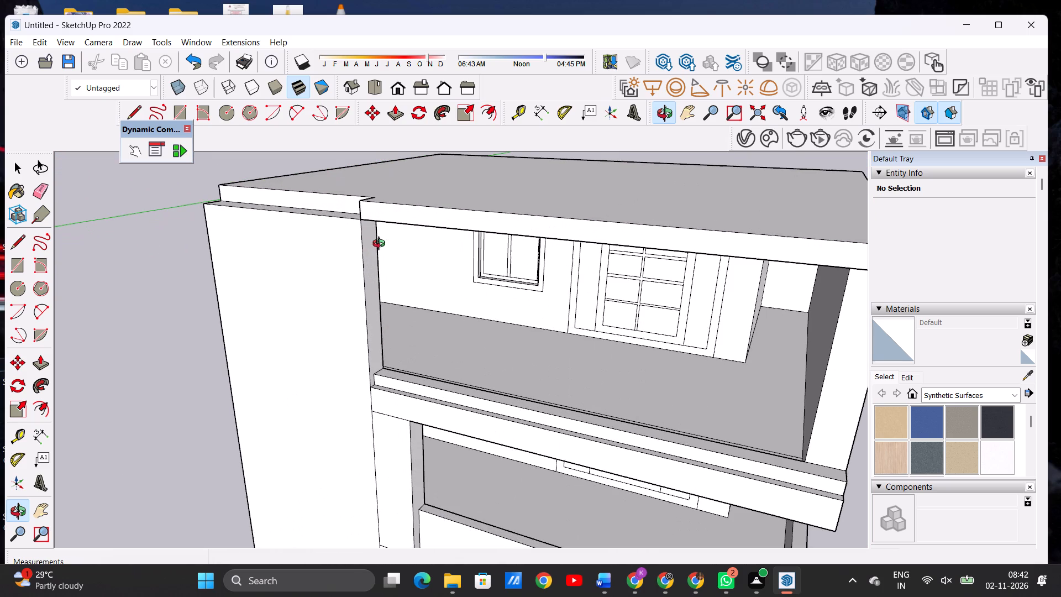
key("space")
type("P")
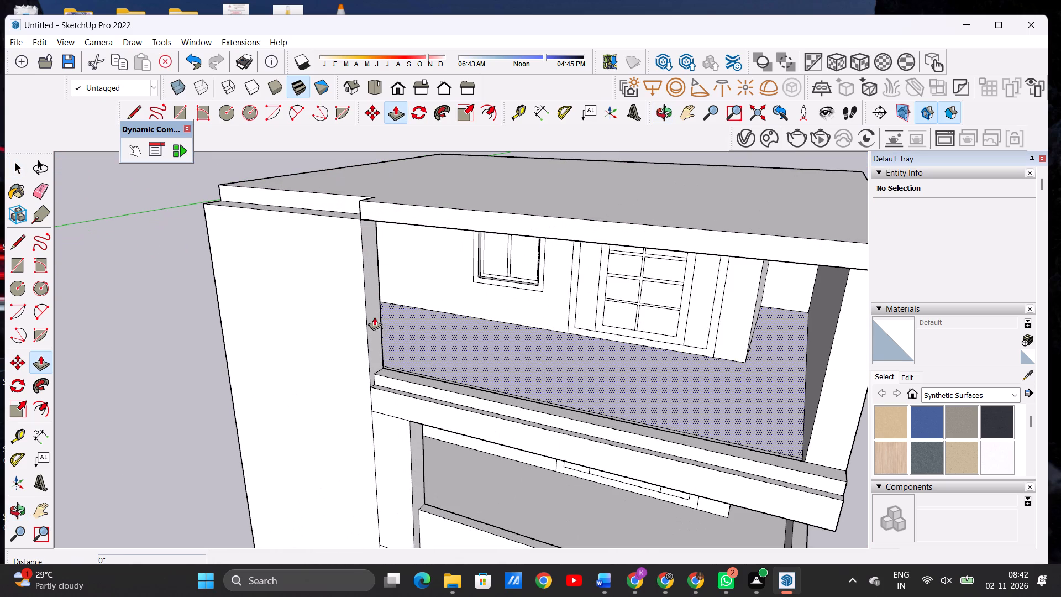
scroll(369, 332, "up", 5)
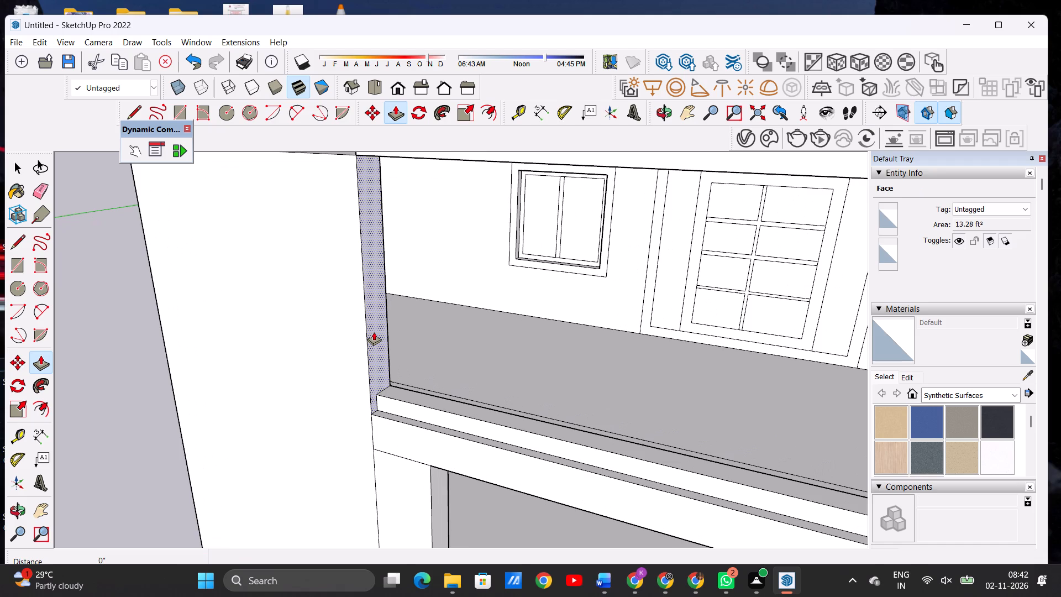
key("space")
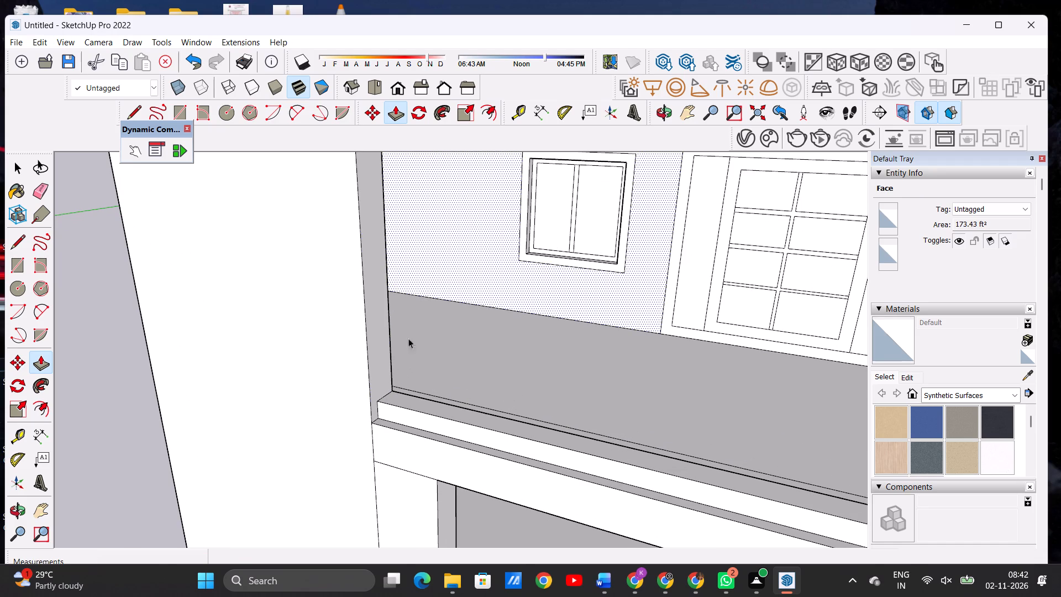
Draw a line about 4 15/16" long across the front wall's side face, from the top-floor parapet's upper outer corner to the wall's front edge.
left_click(660, 113)
left_click_drag(600, 330, 514, 364)
scroll(444, 369, "down", 5)
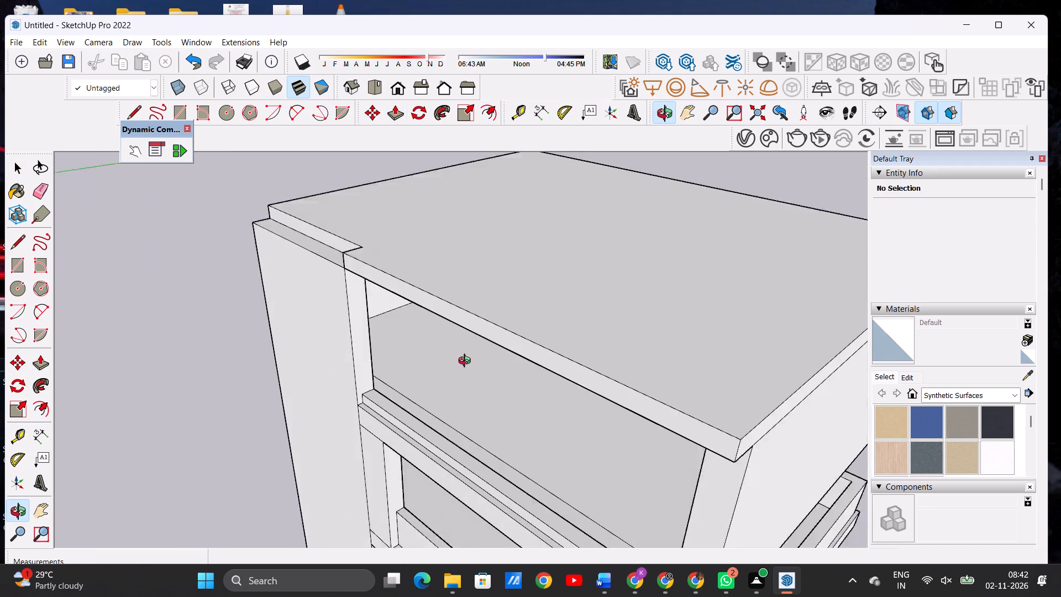
scroll(467, 362, "down", 2)
scroll(381, 410, "up", 15)
scroll(388, 379, "down", 1)
scroll(388, 379, "up", 7)
key("space")
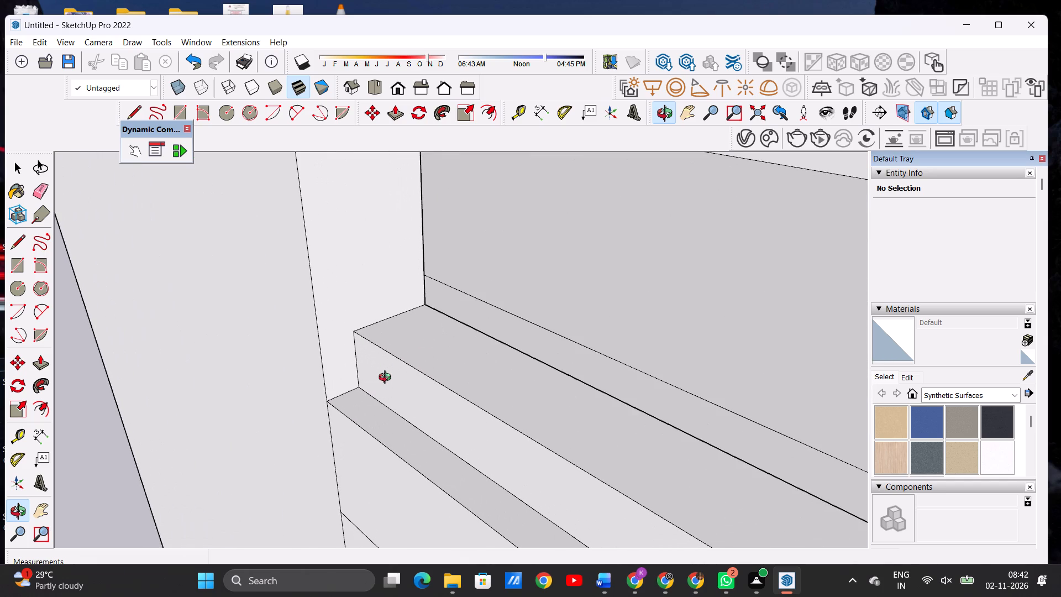
key("l")
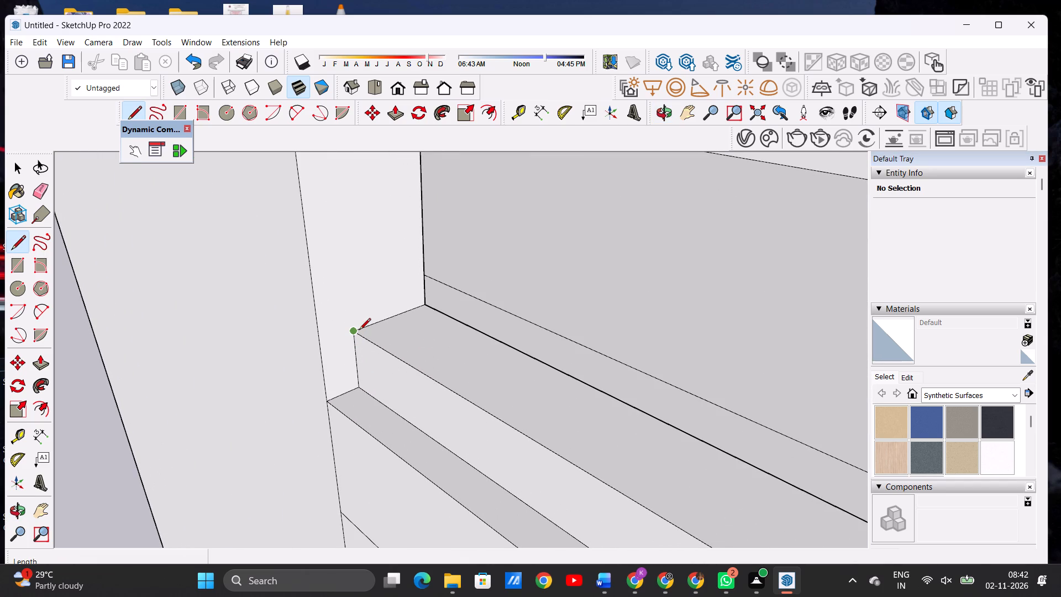
left_click(359, 331)
left_click(322, 341)
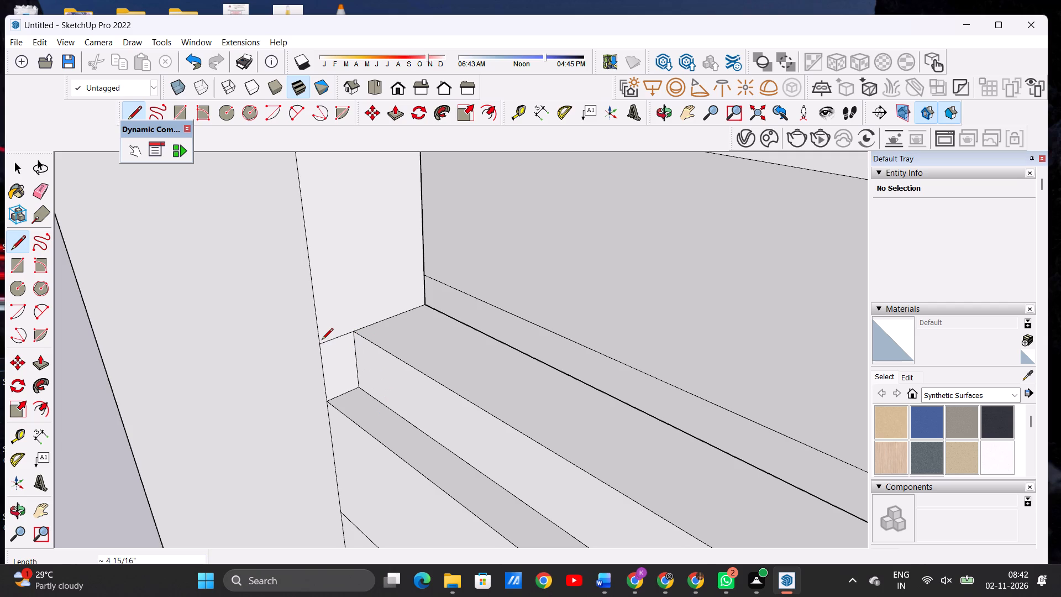
key("space")
Examine the top-floor balcony opening beside the front wall from above and from the front of the building.
scroll(322, 407, "down", 2)
scroll(323, 412, "up", 1)
scroll(324, 413, "down", 8)
scroll(340, 406, "down", 17)
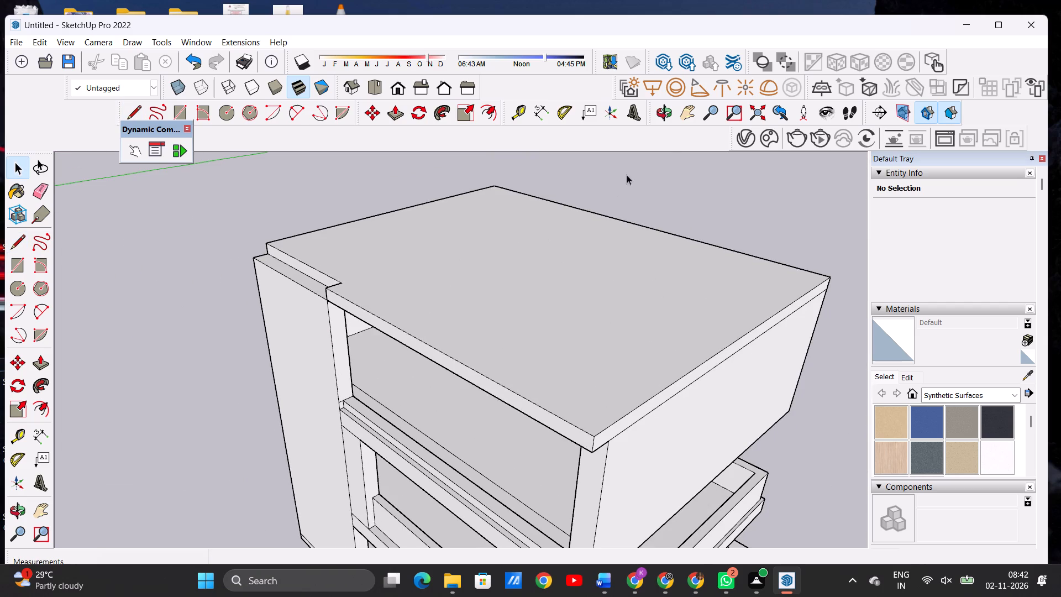
left_click(659, 111)
left_click_drag(352, 404, 427, 347)
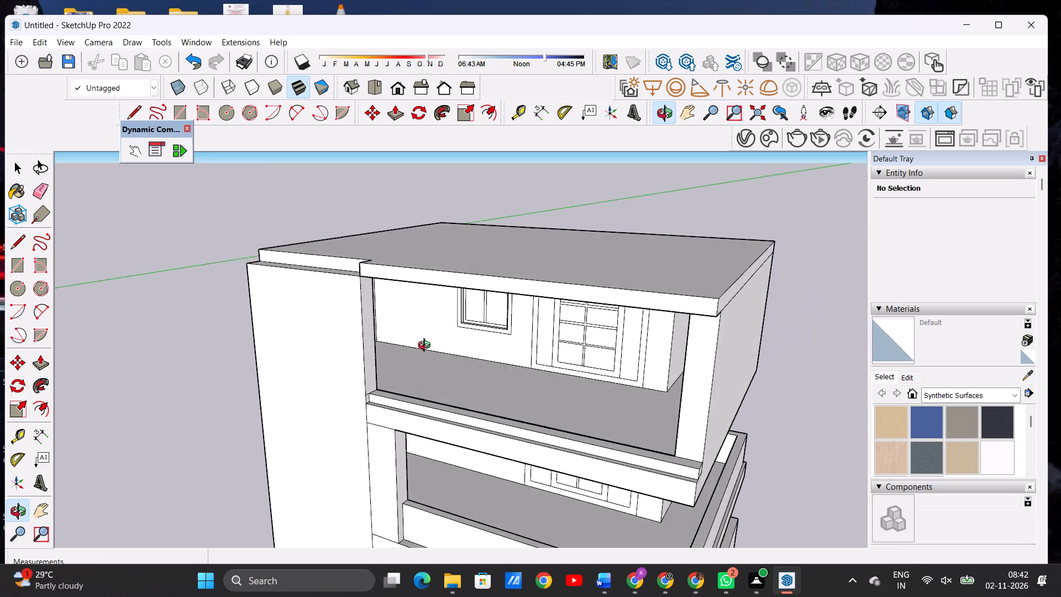
left_click_drag(427, 347, 432, 344)
left_click_drag(390, 370, 426, 370)
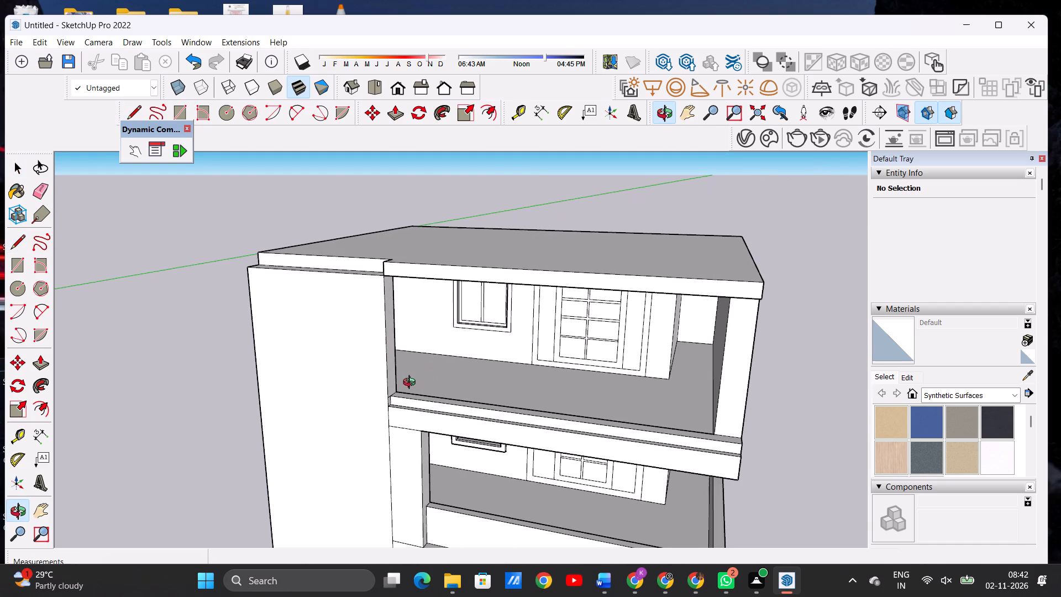
scroll(386, 386, "down", 7)
left_click_drag(372, 393, 465, 356)
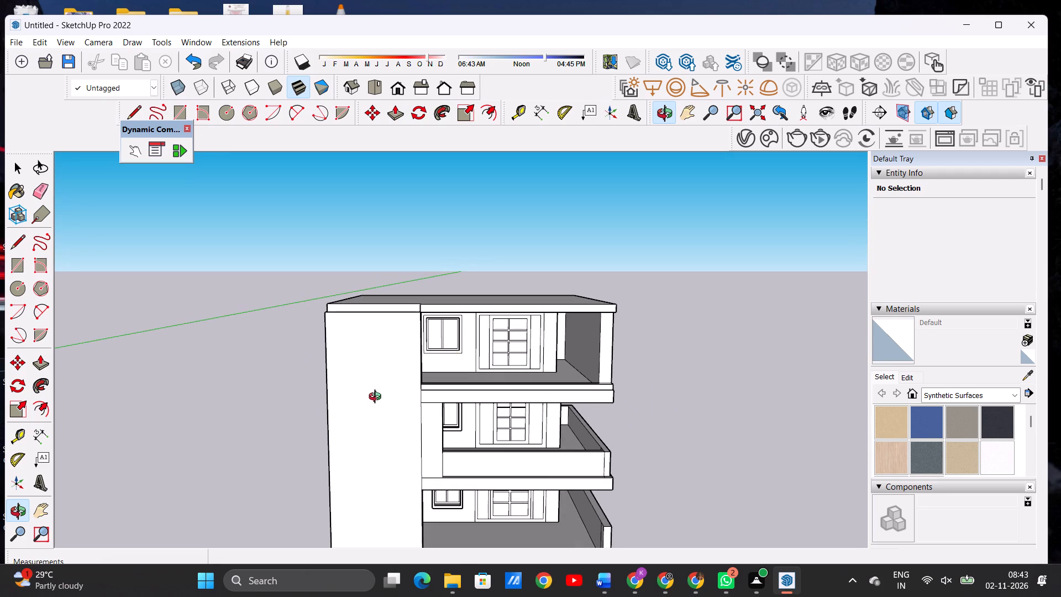
Push/Pull the front wall's narrow side face at the top-floor balcony about 10 11/16" into the opening above the parapet.
left_click_drag(377, 398, 237, 455)
scroll(375, 361, "up", 10)
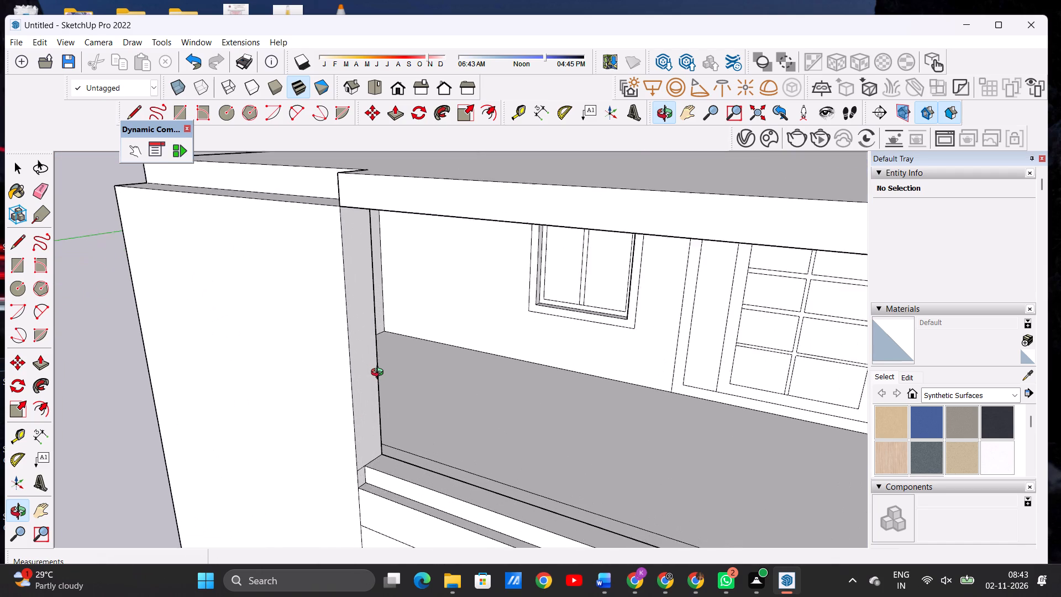
scroll(380, 374, "up", 4)
key("space")
type("P")
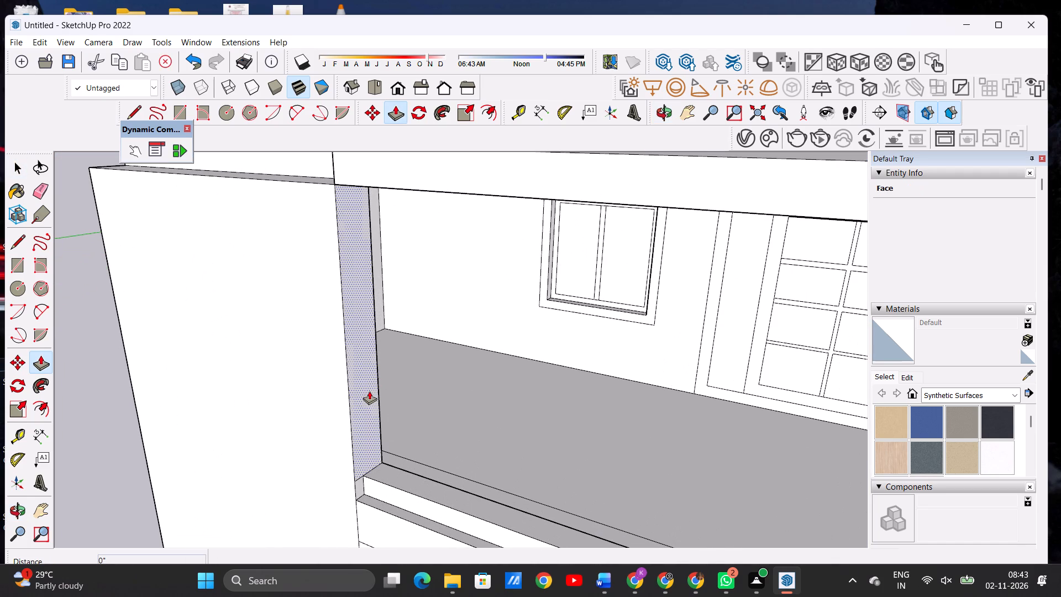
left_click(369, 391)
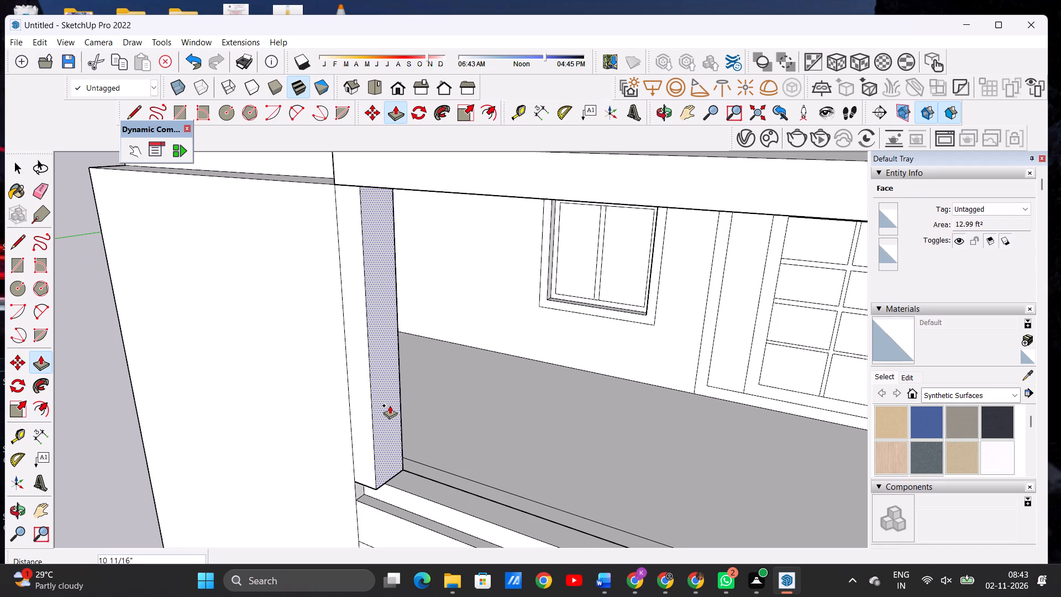
left_click(390, 405)
key("space")
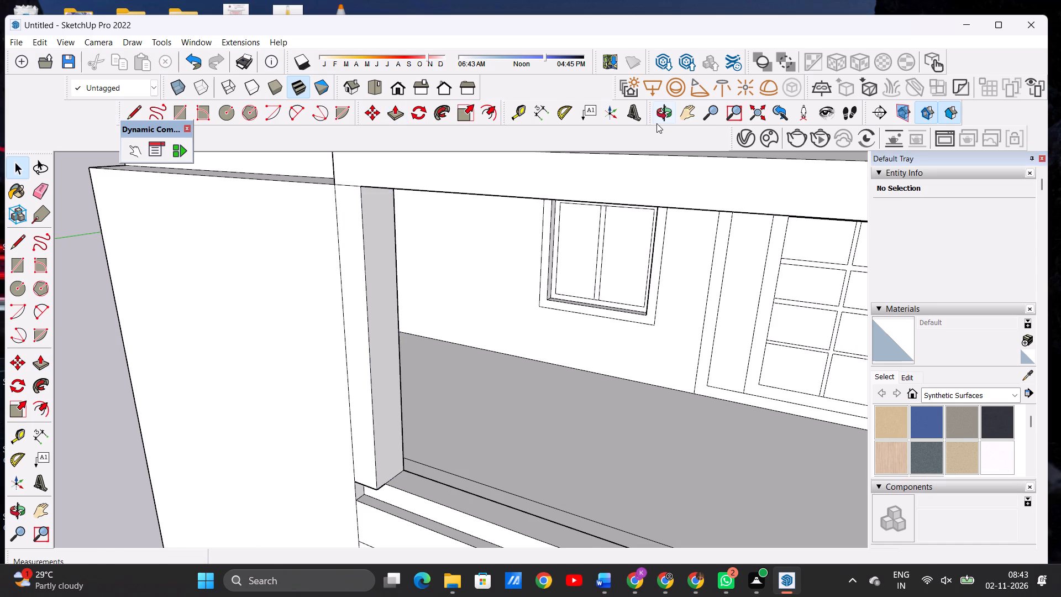
Examine the extended front wall at the top-floor balcony from the front, close up and against the floors below.
left_click(656, 123)
left_click_drag(345, 398, 439, 387)
scroll(357, 391, "down", 13)
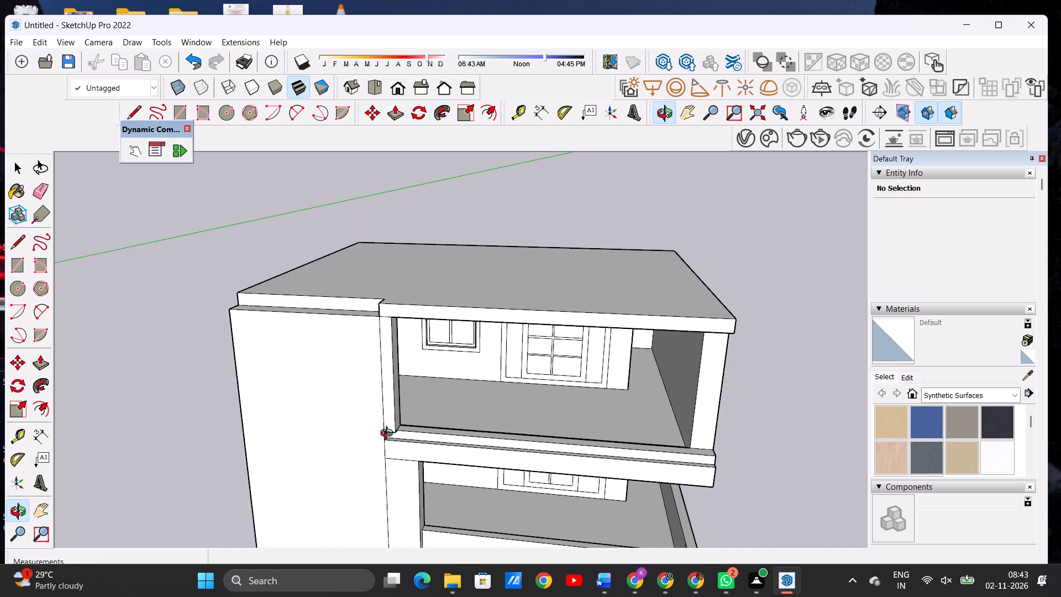
left_click_drag(391, 435, 434, 405)
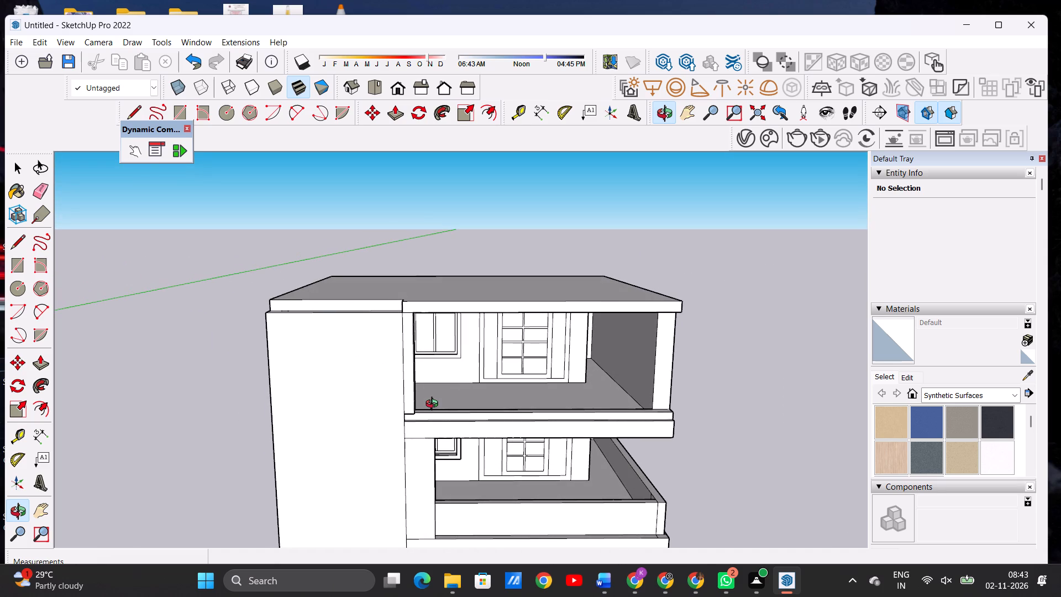
scroll(384, 399, "down", 4)
scroll(411, 416, "up", 16)
left_click_drag(430, 386, 402, 392)
left_click_drag(337, 400, 330, 402)
left_click_drag(380, 399, 355, 400)
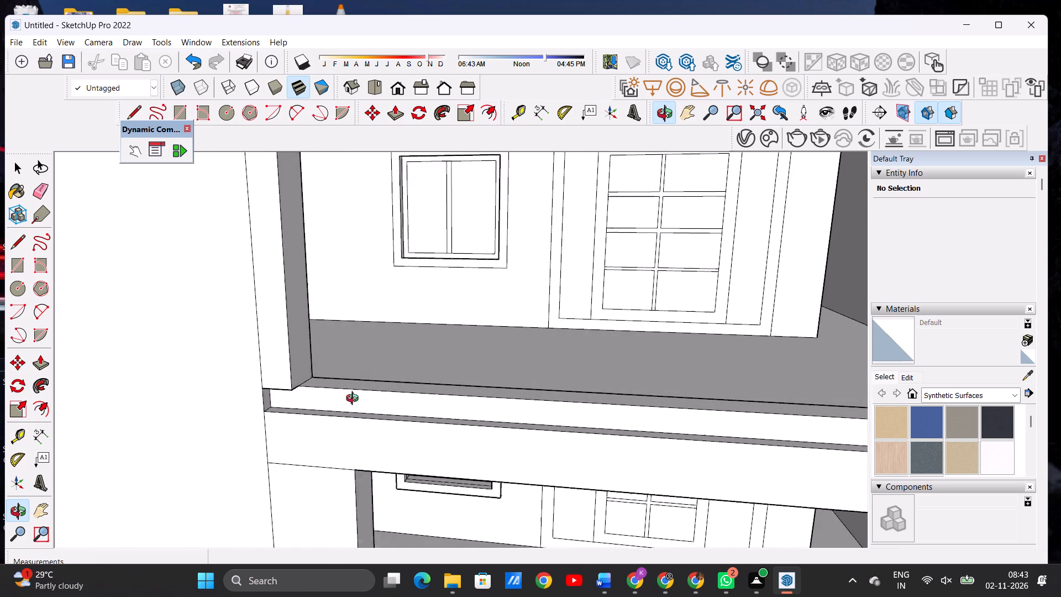
left_click_drag(355, 400, 293, 406)
scroll(324, 409, "down", 13)
left_click_drag(335, 417, 393, 405)
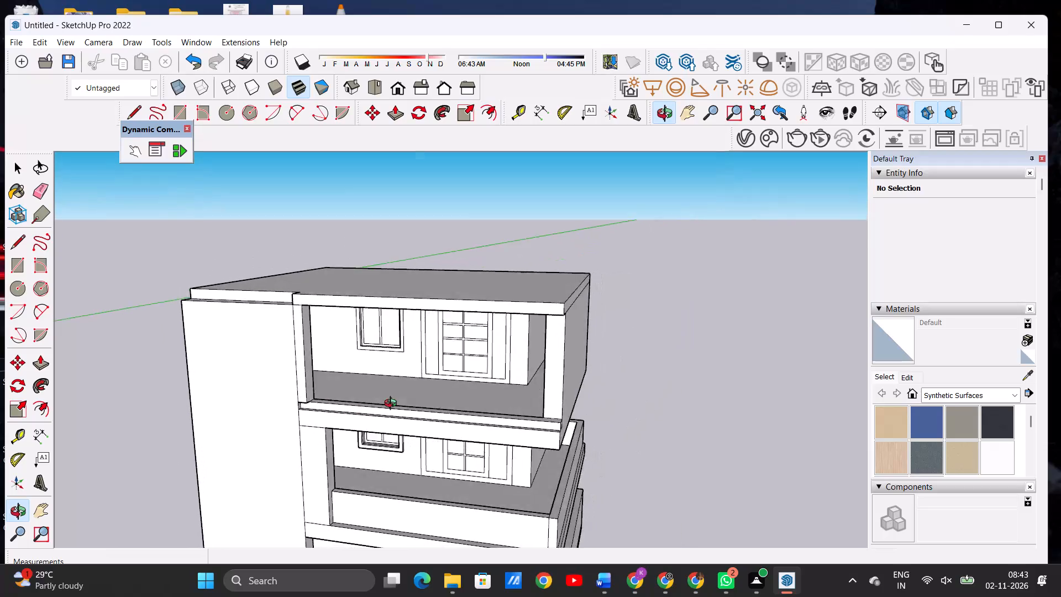
left_click_drag(393, 405, 427, 395)
left_click_drag(443, 396, 456, 399)
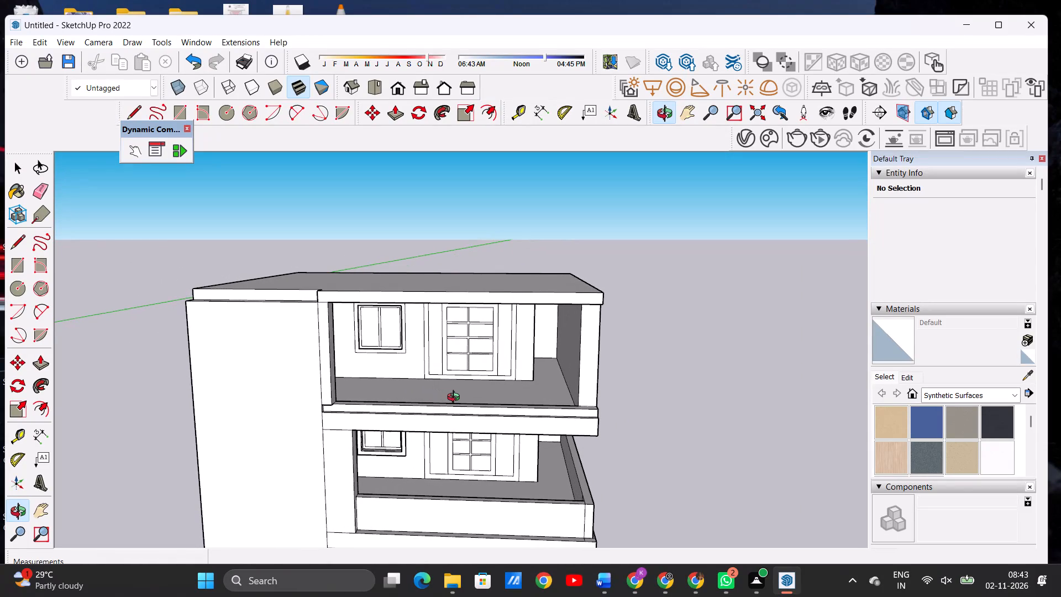
left_click_drag(436, 412, 371, 424)
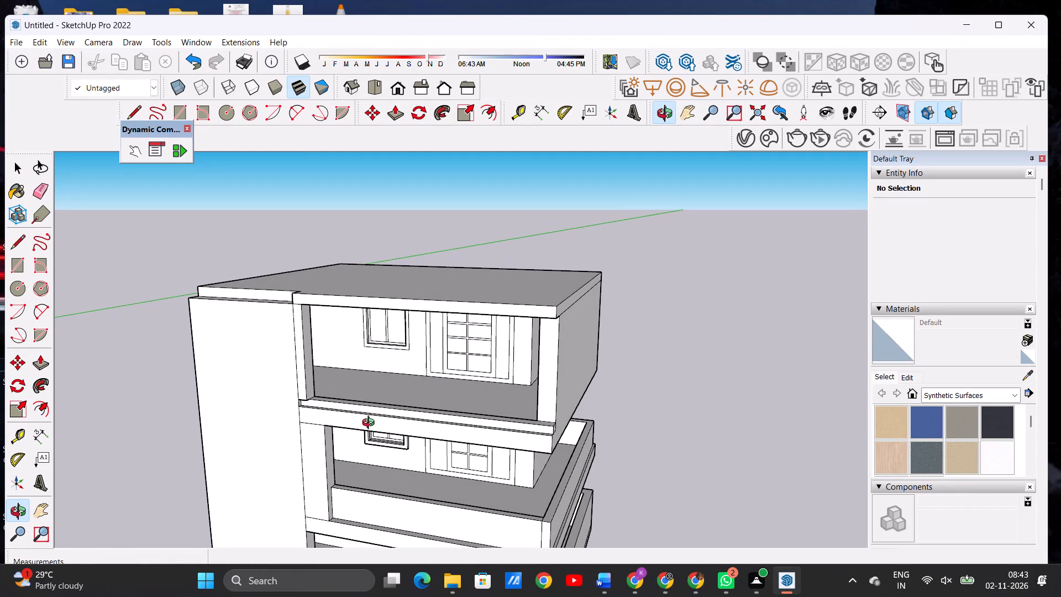
scroll(321, 410, "up", 14)
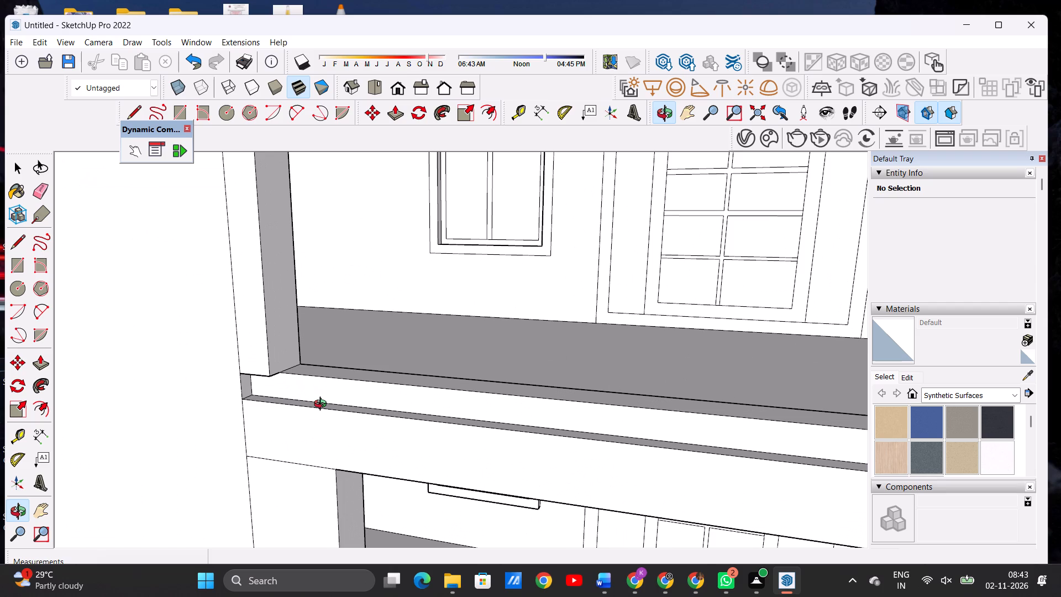
scroll(323, 405, "down", 19)
left_click_drag(321, 420, 426, 402)
scroll(273, 416, "down", 4)
scroll(457, 422, "up", 5)
left_click_drag(426, 423, 419, 391)
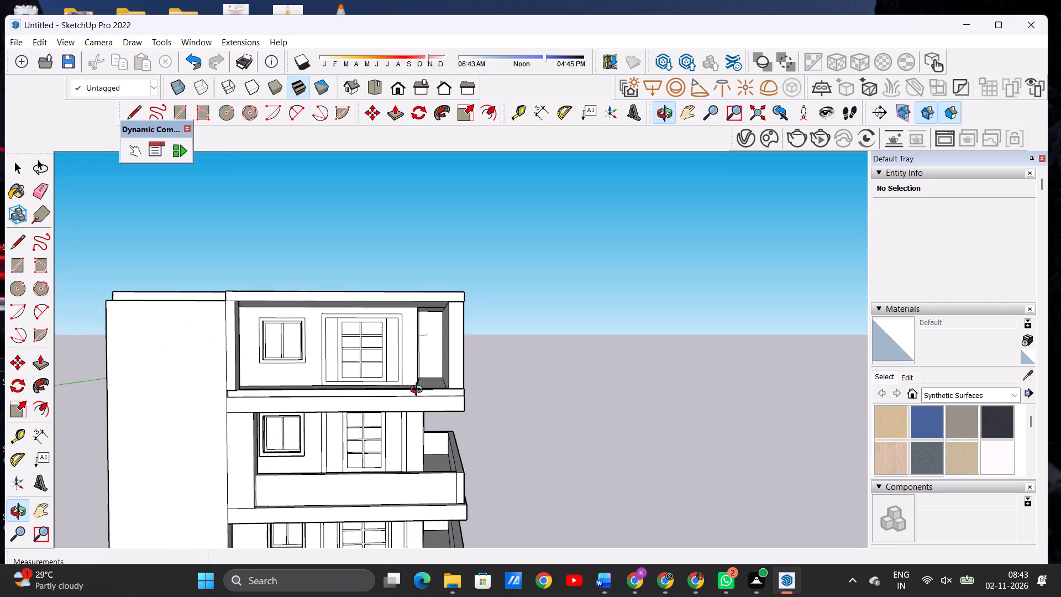
left_click_drag(419, 391, 422, 410)
scroll(475, 427, "down", 7)
scroll(422, 414, "up", 3)
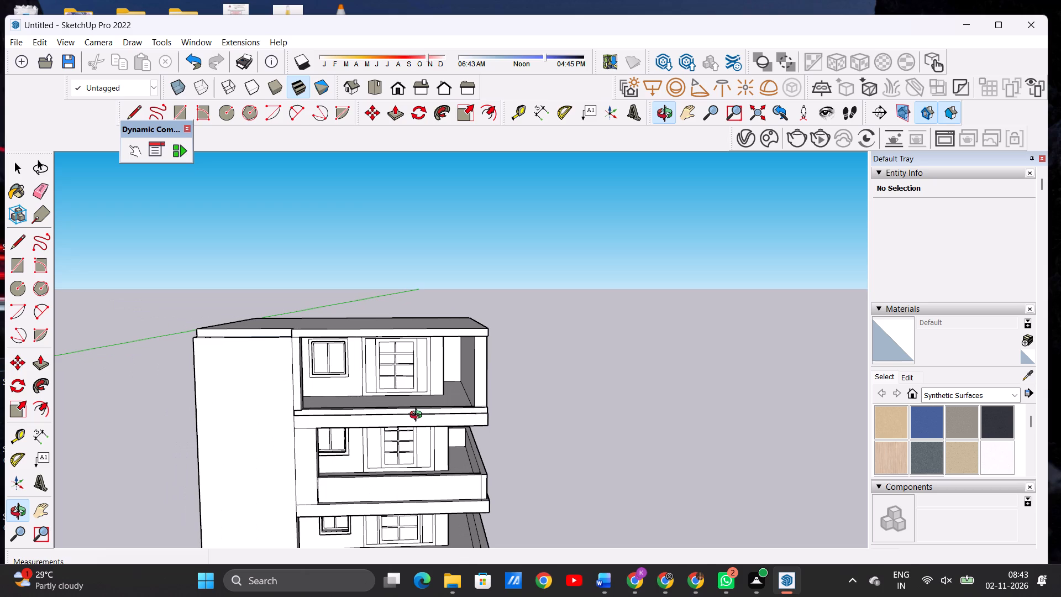
scroll(387, 392, "down", 1)
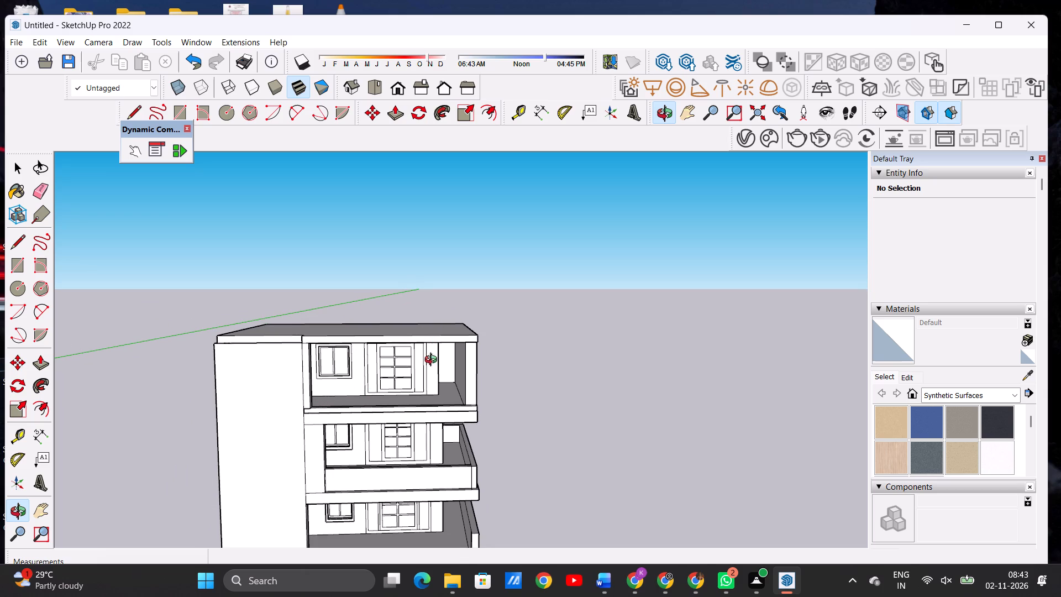
Draw a line about 11 13/16" long across the top-floor parapet's top face, between the door and the far side wall.
left_click_drag(456, 411, 448, 488)
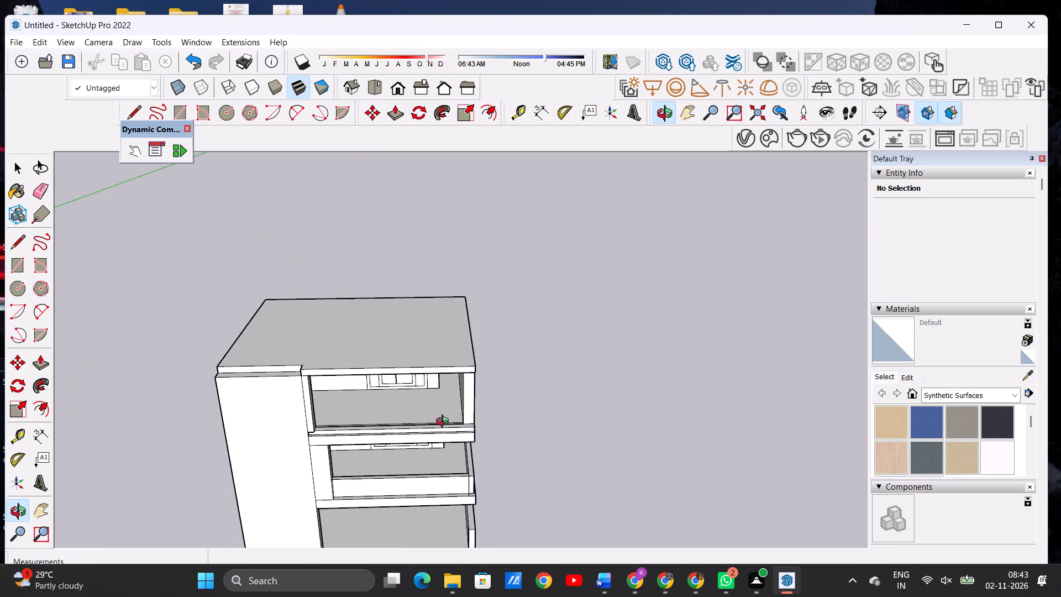
scroll(445, 421, "up", 16)
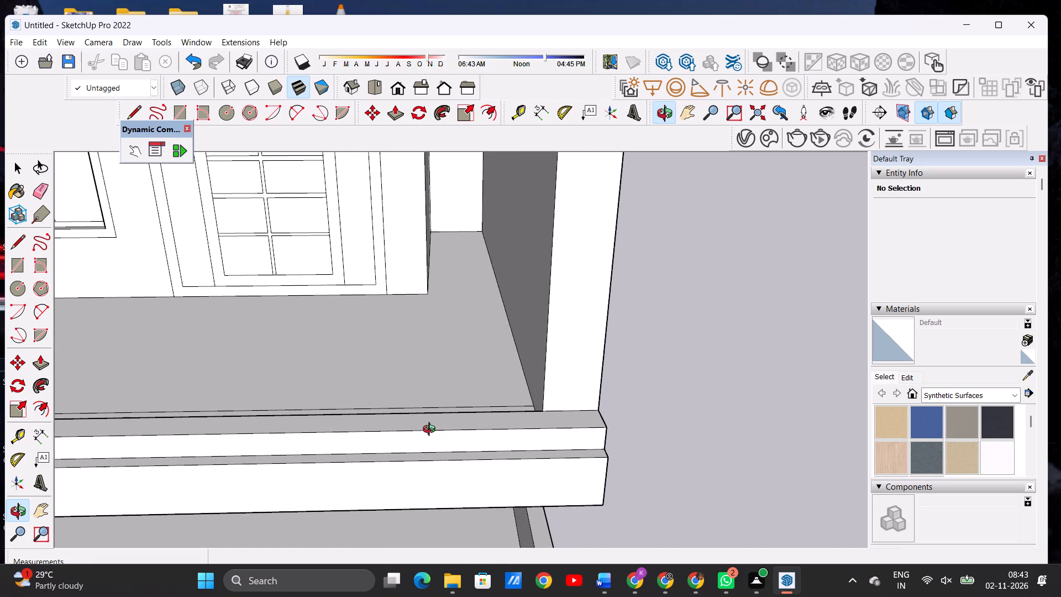
key("l")
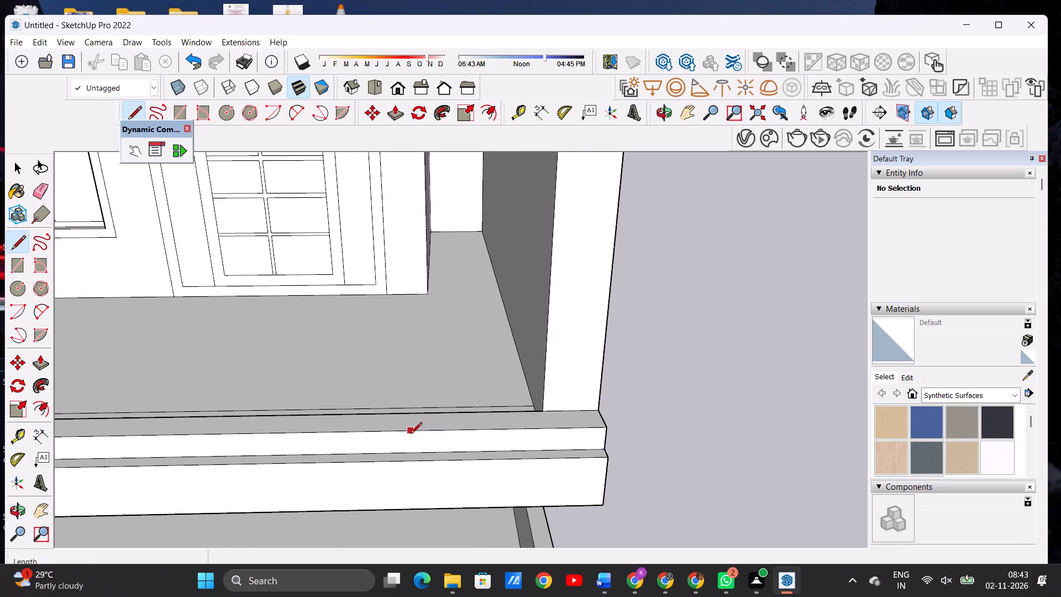
left_click(411, 434)
scroll(408, 416, "up", 2)
scroll(413, 409, "down", 1)
scroll(413, 409, "up", 2)
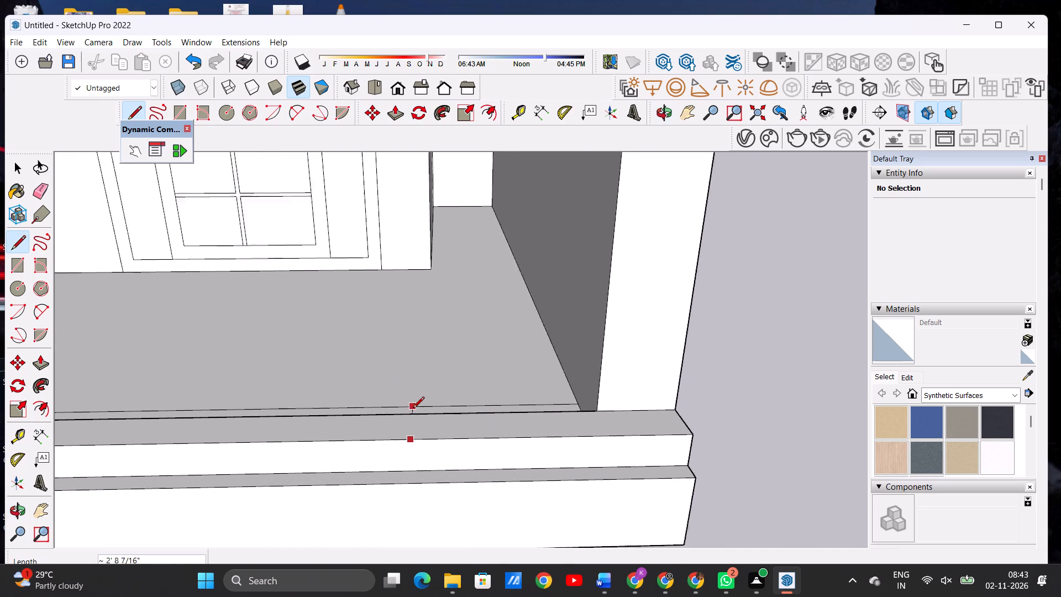
scroll(413, 409, "up", 6)
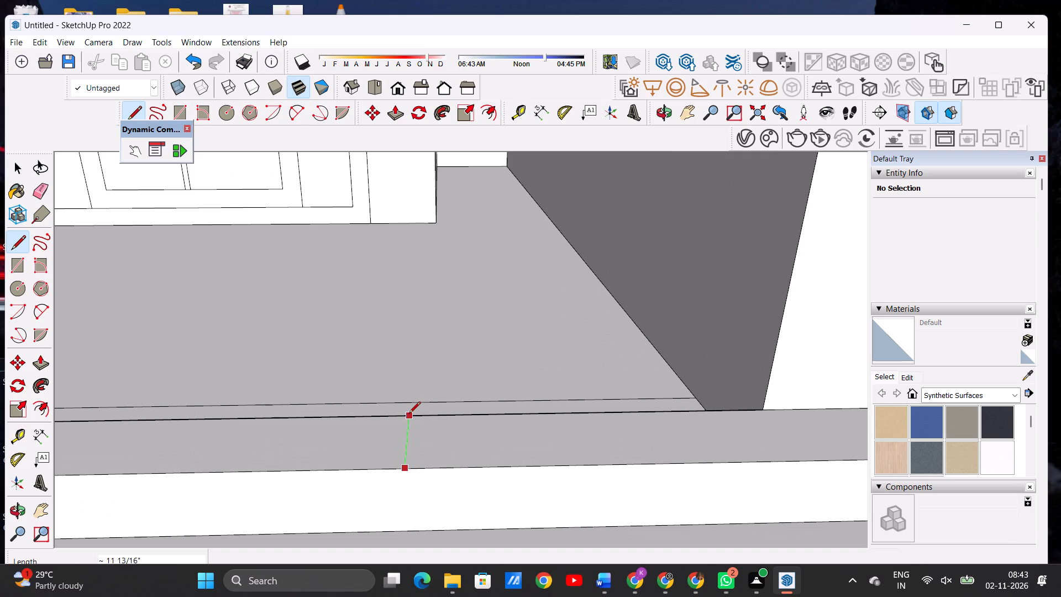
left_click(408, 415)
key("space")
Draw a second line across the top-floor parapet's top face, a short distance from the first on the window side.
scroll(469, 449, "down", 5)
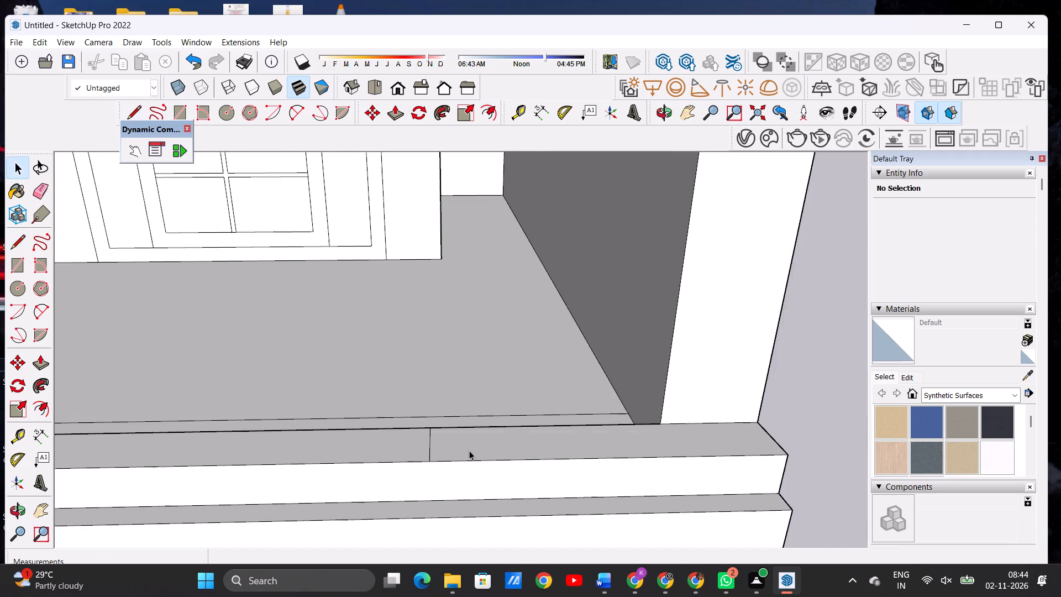
scroll(469, 451, "down", 2)
scroll(511, 412, "down", 3)
scroll(526, 412, "up", 1)
scroll(530, 410, "down", 16)
scroll(548, 428, "up", 3)
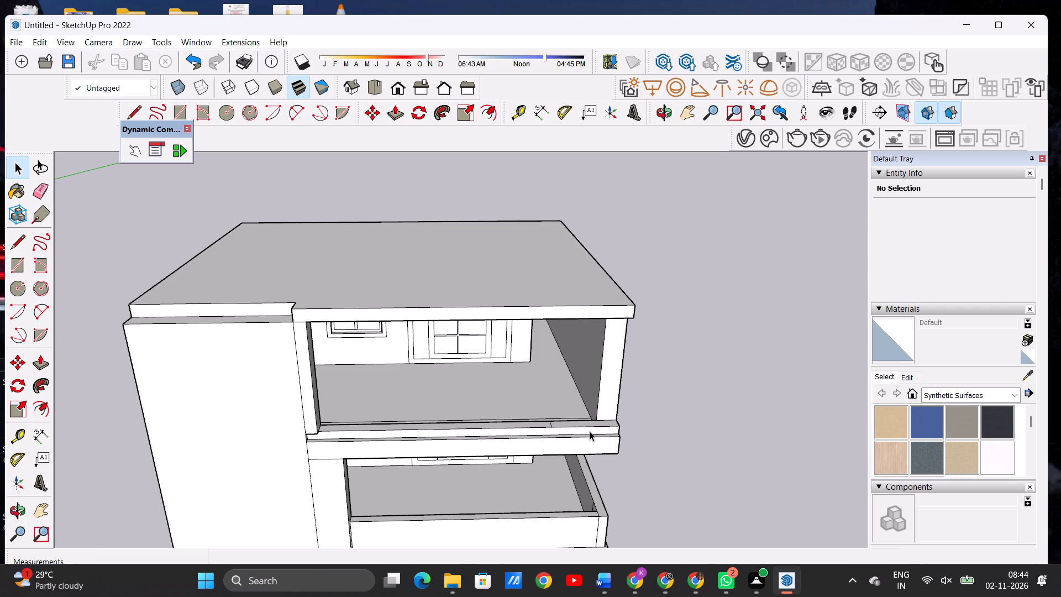
scroll(548, 427, "up", 5)
key("l")
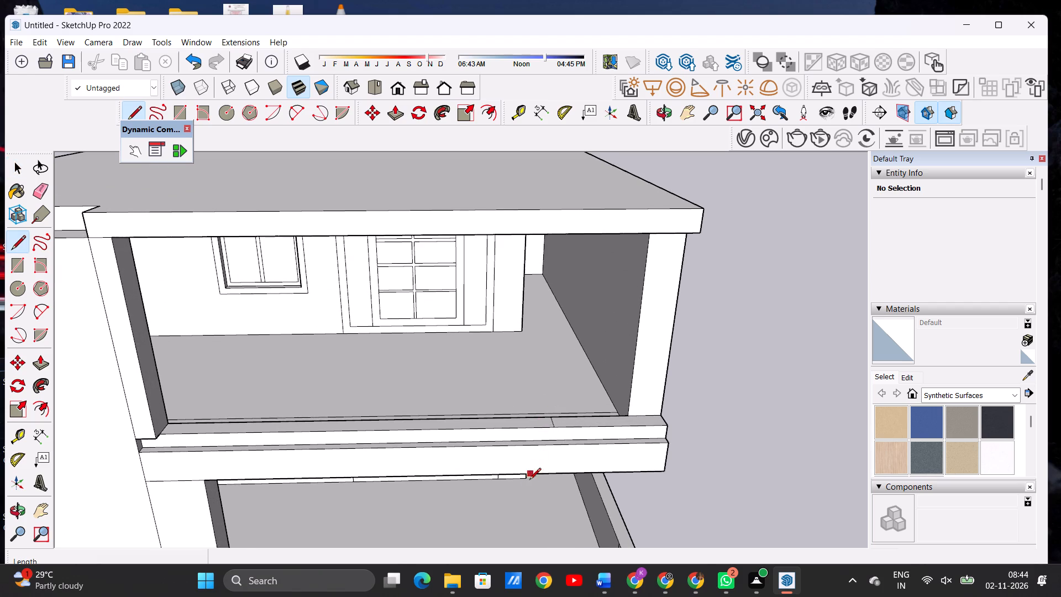
scroll(540, 400, "up", 9)
scroll(550, 424, "down", 1)
scroll(550, 424, "up", 1)
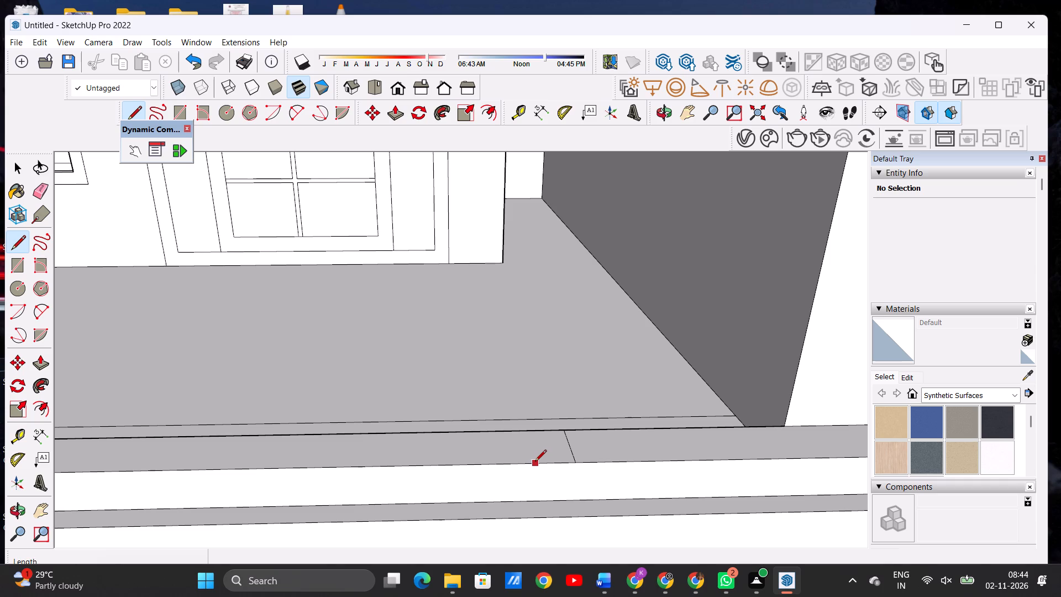
left_click(535, 462)
left_click(530, 432)
key("space")
Push/Pull the small parapet face between the two lines up about 9' 3 9/16" to the roof slab as a post.
type("P")
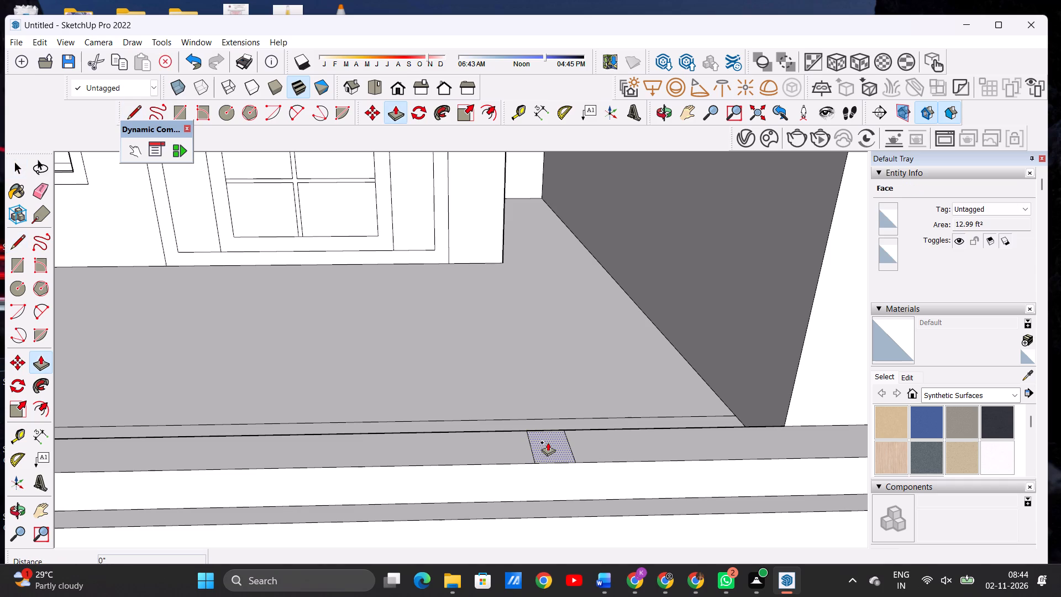
left_click(548, 442)
scroll(550, 391, "down", 20)
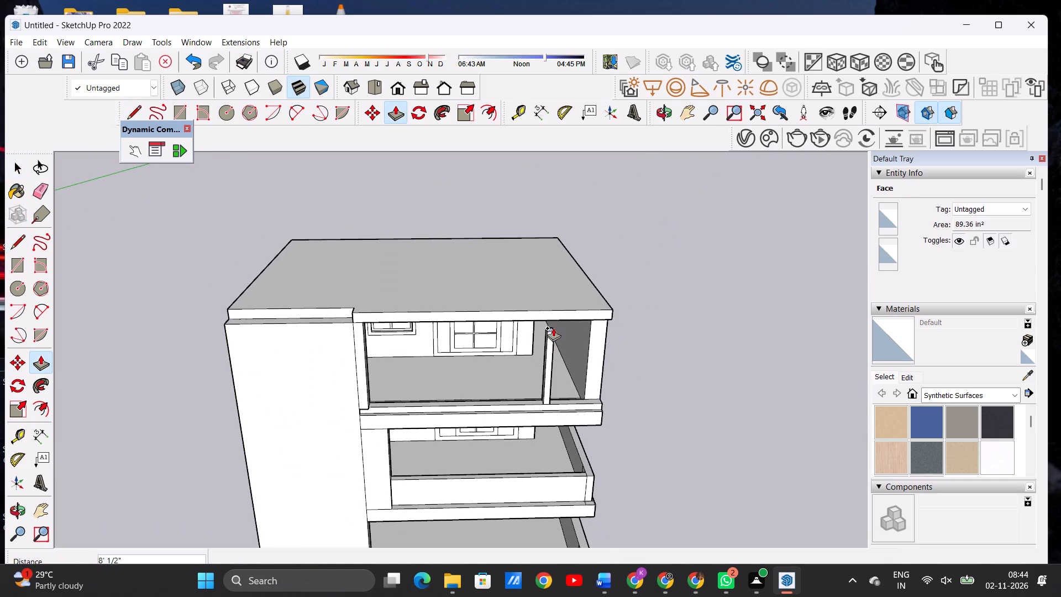
scroll(553, 328, "up", 16)
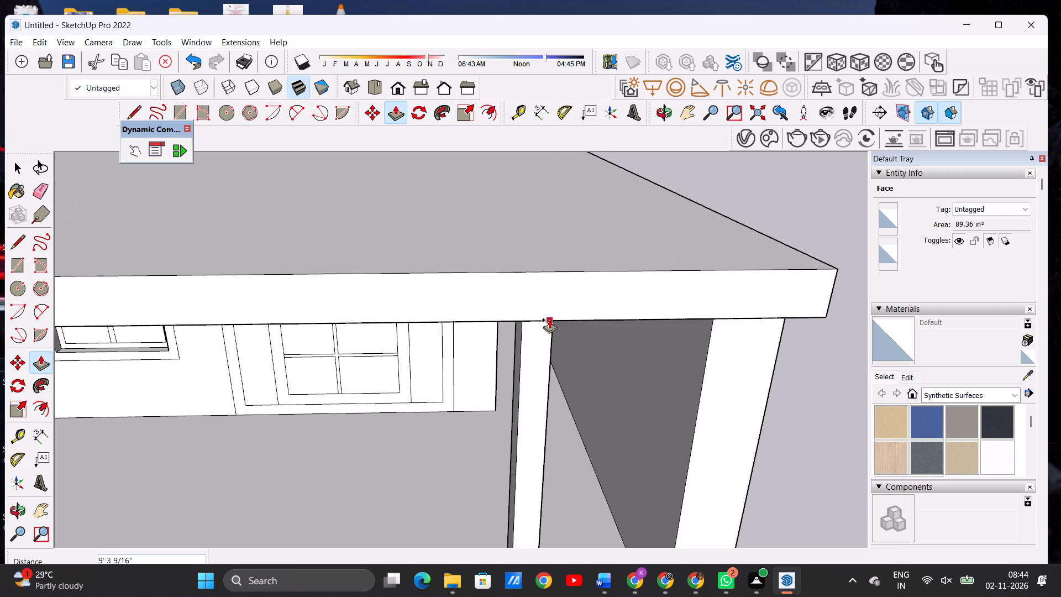
left_click(549, 320)
key("space")
scroll(546, 329, "up", 11)
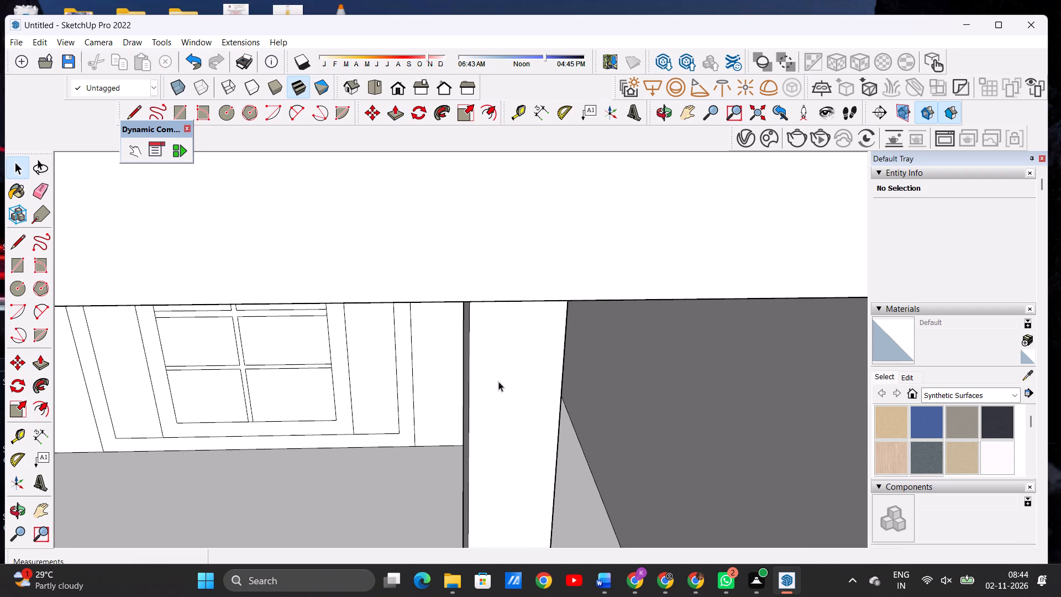
Examine the new post in the top-floor balcony opening from below, against the roof slab's underside, and from the front.
left_click(660, 111)
left_click_drag(642, 409, 537, 307)
left_click_drag(600, 310, 611, 313)
scroll(625, 345, "down", 11)
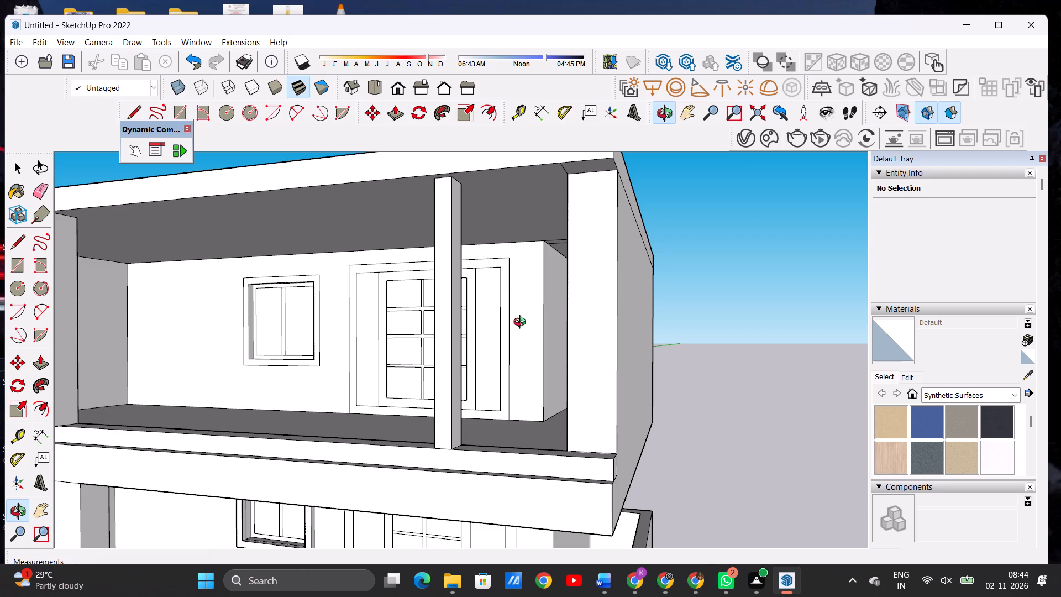
scroll(463, 185, "up", 3)
scroll(457, 184, "down", 1)
scroll(454, 185, "up", 10)
left_click_drag(417, 223, 518, 253)
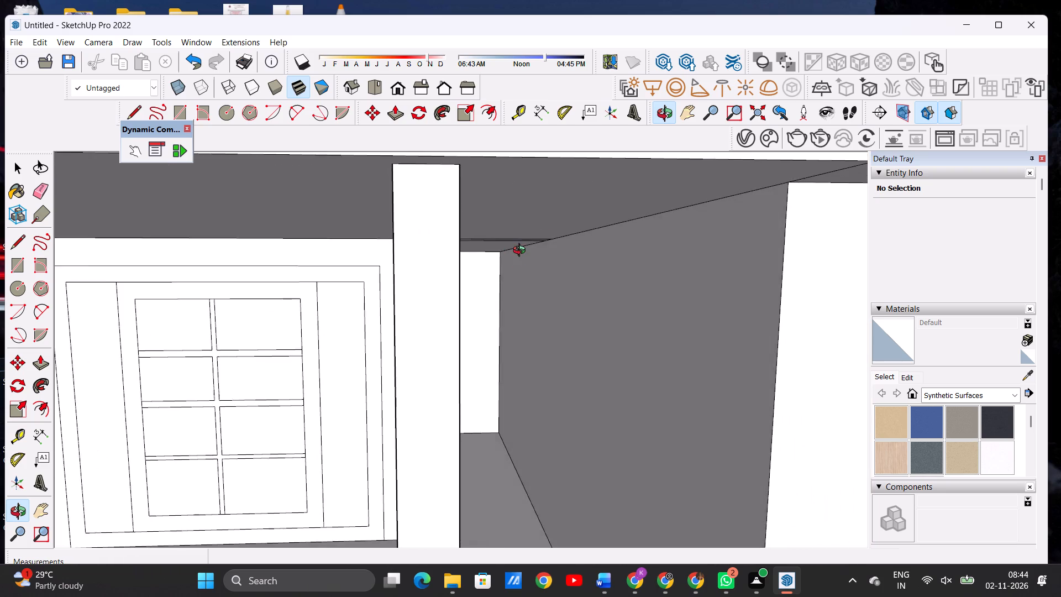
scroll(528, 287, "down", 14)
scroll(570, 381, "up", 4)
left_click_drag(570, 381, 565, 422)
Push/Pull the top-floor parapet's top face between the post and the side wall up about 9' 3 9/16" to the roof slab.
scroll(566, 382, "up", 2)
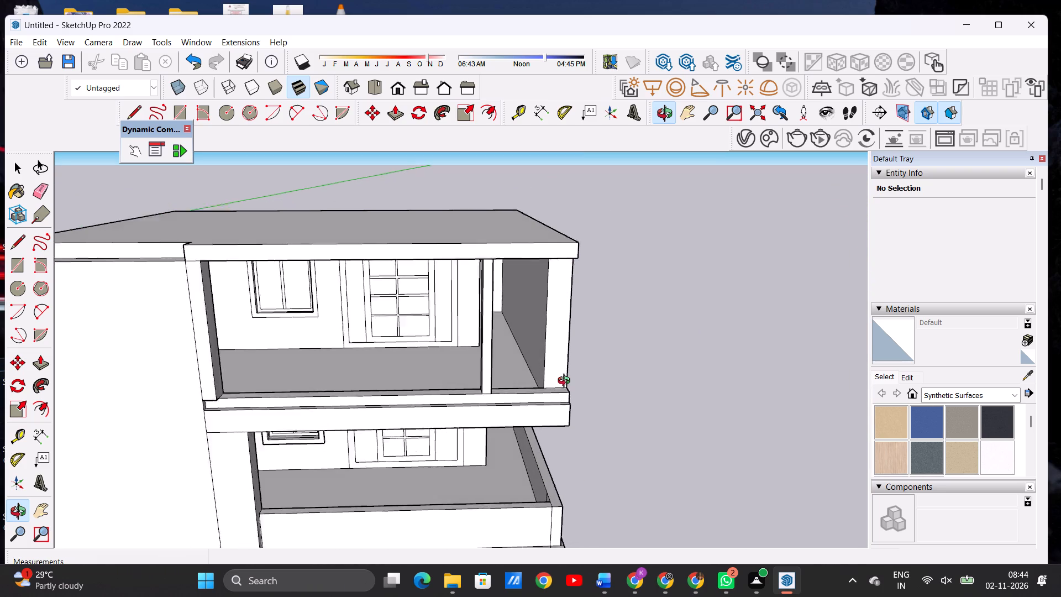
scroll(566, 382, "up", 4)
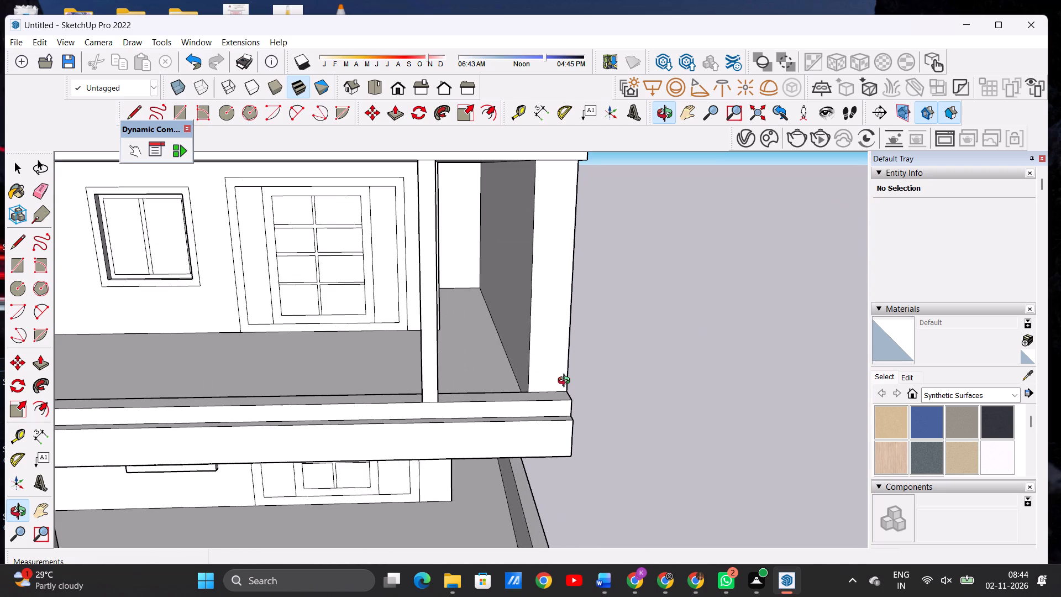
key("p")
scroll(565, 389, "up", 4)
scroll(565, 389, "down", 1)
scroll(564, 390, "up", 1)
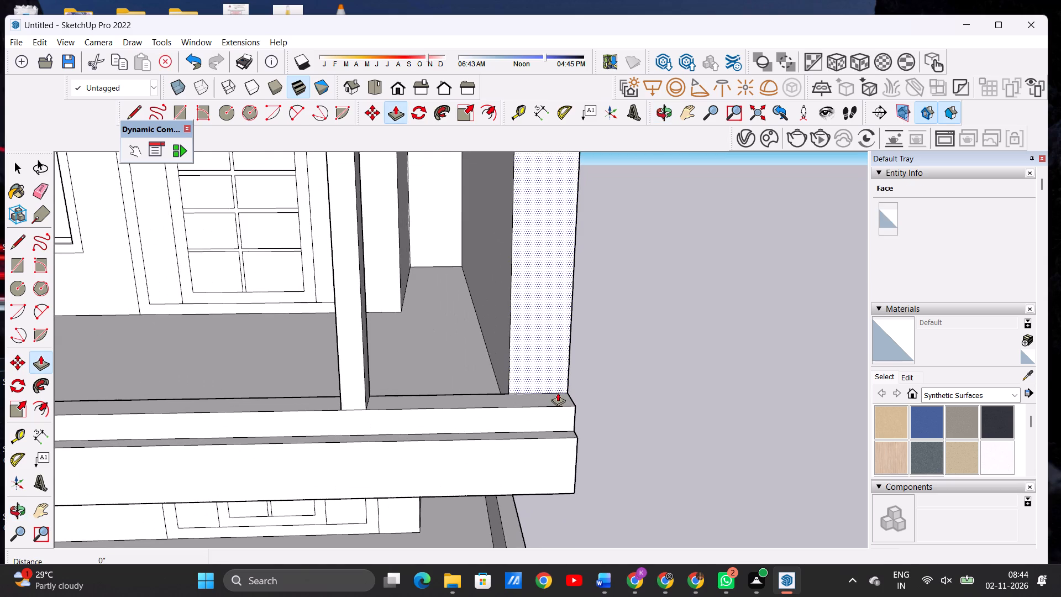
scroll(539, 398, "up", 4)
scroll(539, 398, "down", 1)
scroll(539, 398, "up", 1)
scroll(539, 398, "down", 1)
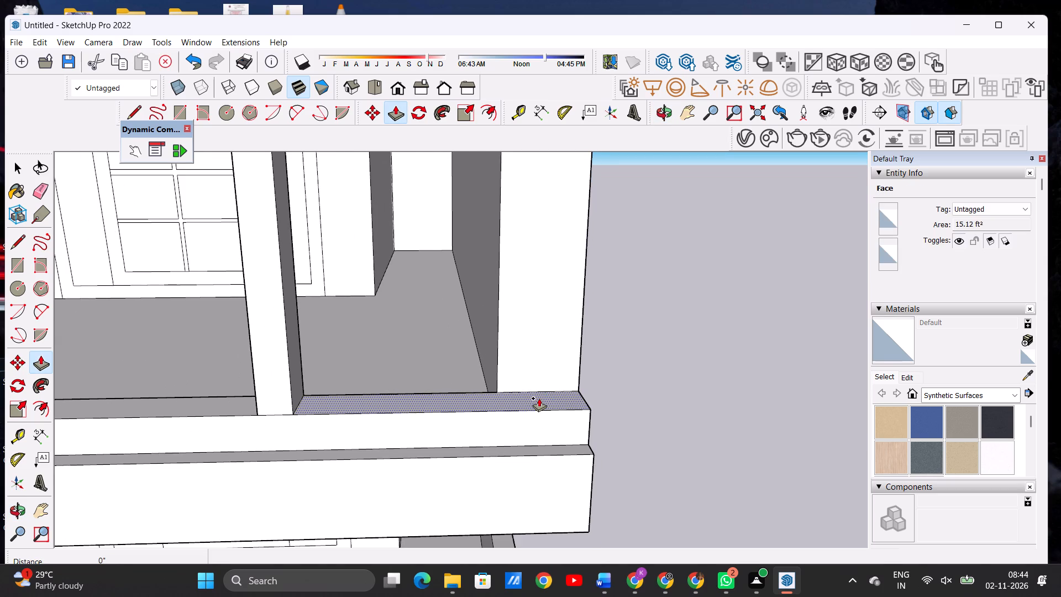
left_click(539, 398)
scroll(545, 338, "down", 19)
scroll(564, 266, "down", 1)
scroll(564, 266, "up", 4)
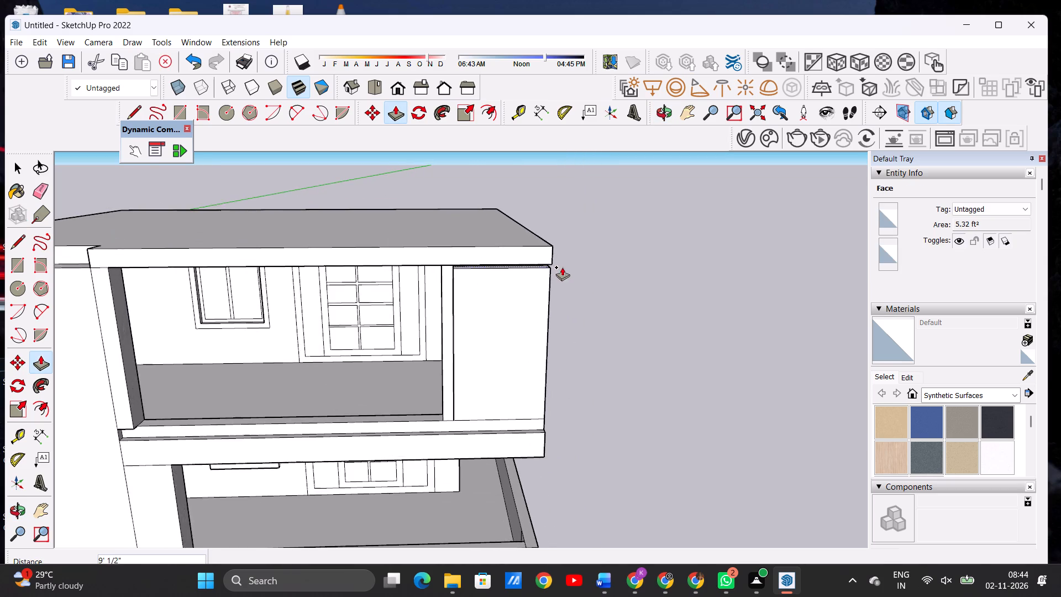
scroll(562, 267, "up", 15)
left_click(507, 183)
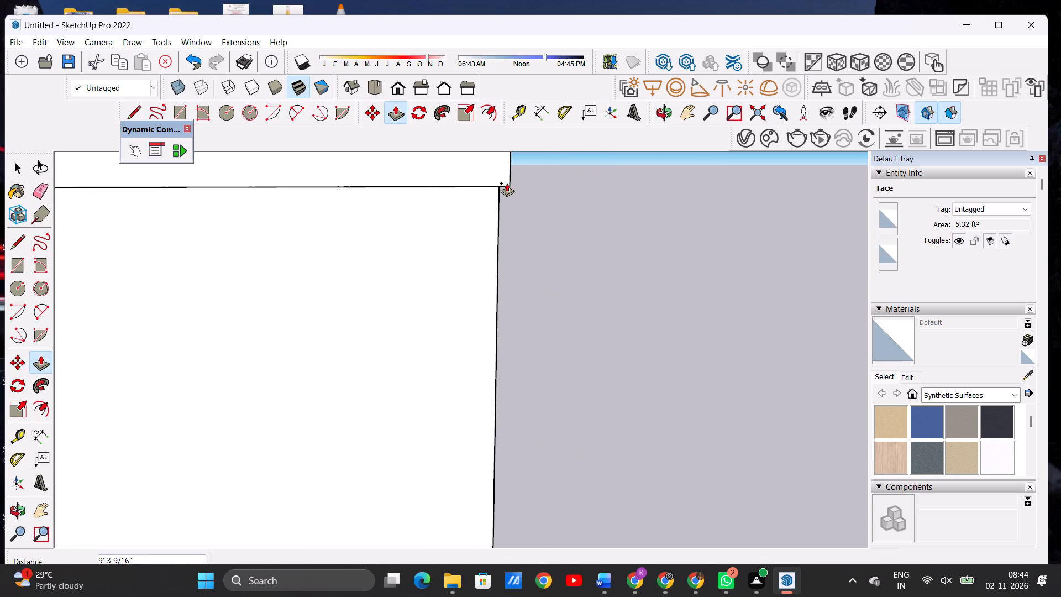
key("space")
Examine the new top-floor wall panel and its junction with the roof slab from the front, the outer corner and the side.
scroll(484, 314, "down", 16)
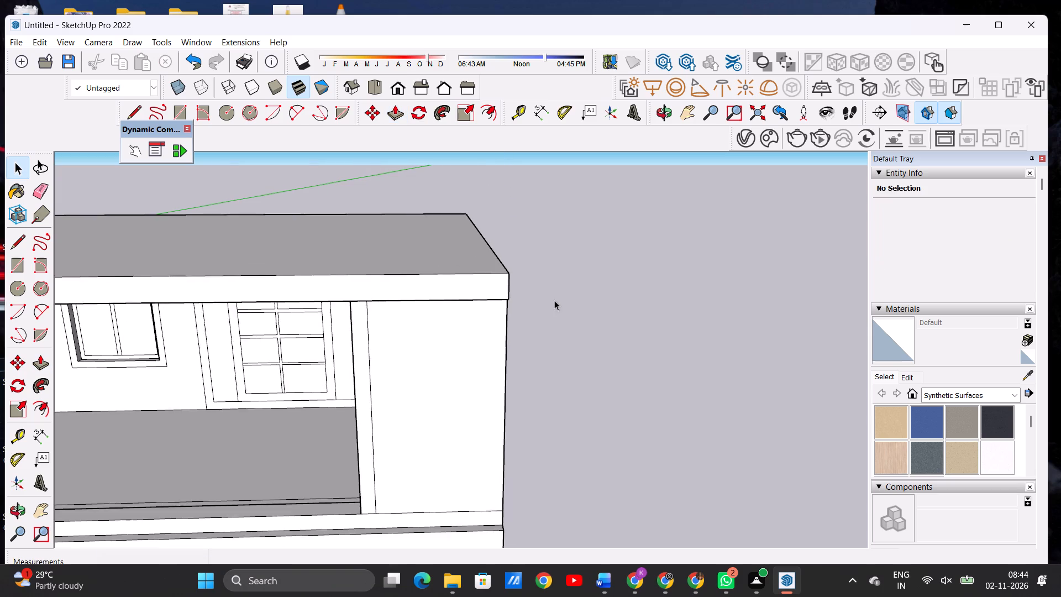
scroll(554, 300, "down", 11)
scroll(550, 312, "up", 9)
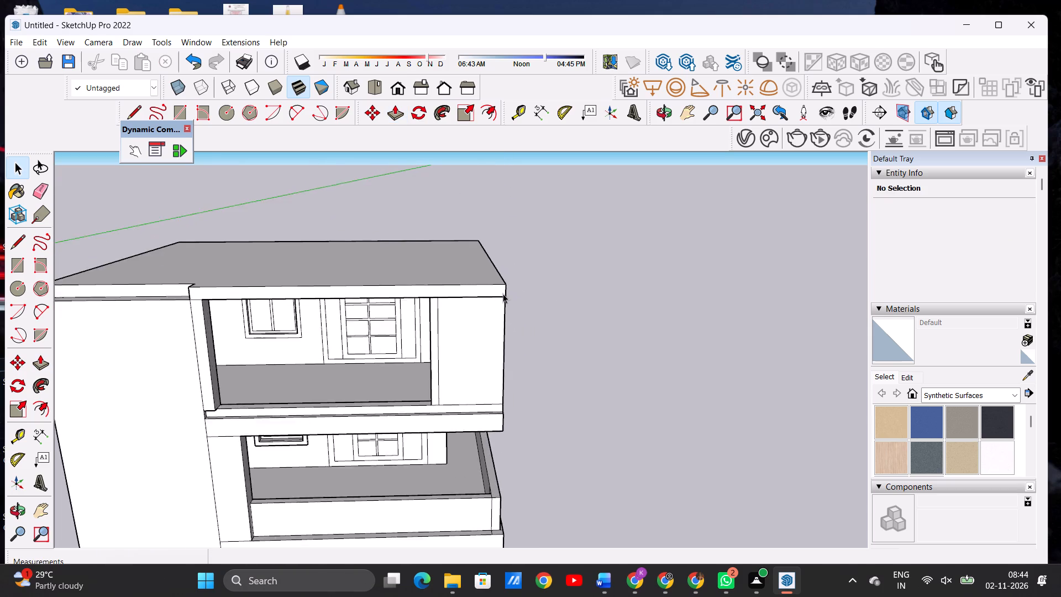
scroll(503, 294, "up", 10)
scroll(506, 295, "down", 1)
scroll(506, 295, "up", 3)
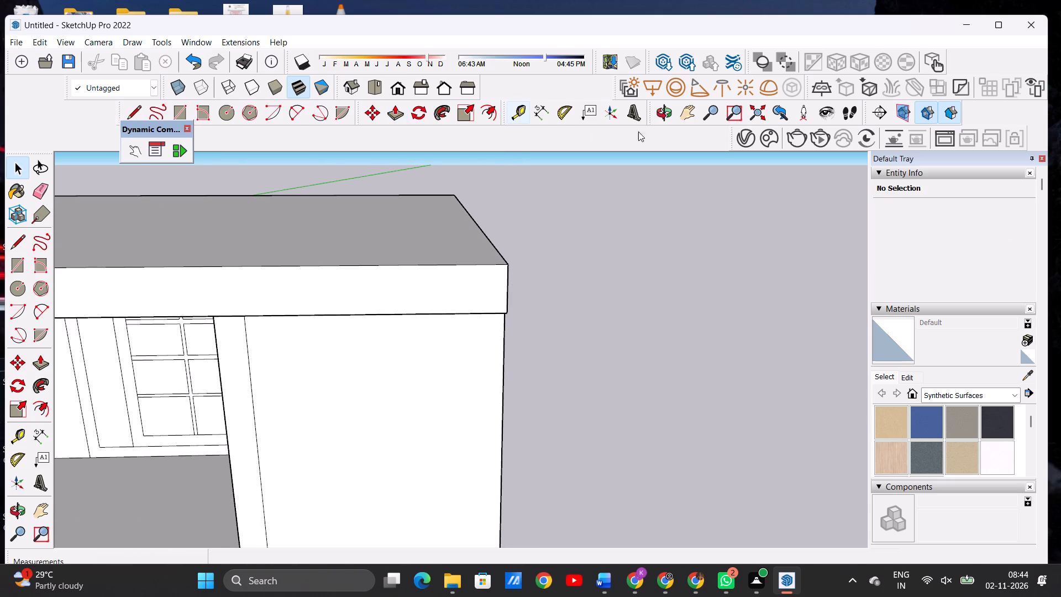
left_click(664, 112)
left_click_drag(626, 336, 549, 323)
left_click_drag(510, 312, 453, 318)
scroll(613, 329, "down", 7)
scroll(481, 329, "up", 3)
scroll(507, 332, "down", 1)
scroll(535, 329, "up", 8)
scroll(535, 329, "down", 1)
scroll(535, 329, "up", 5)
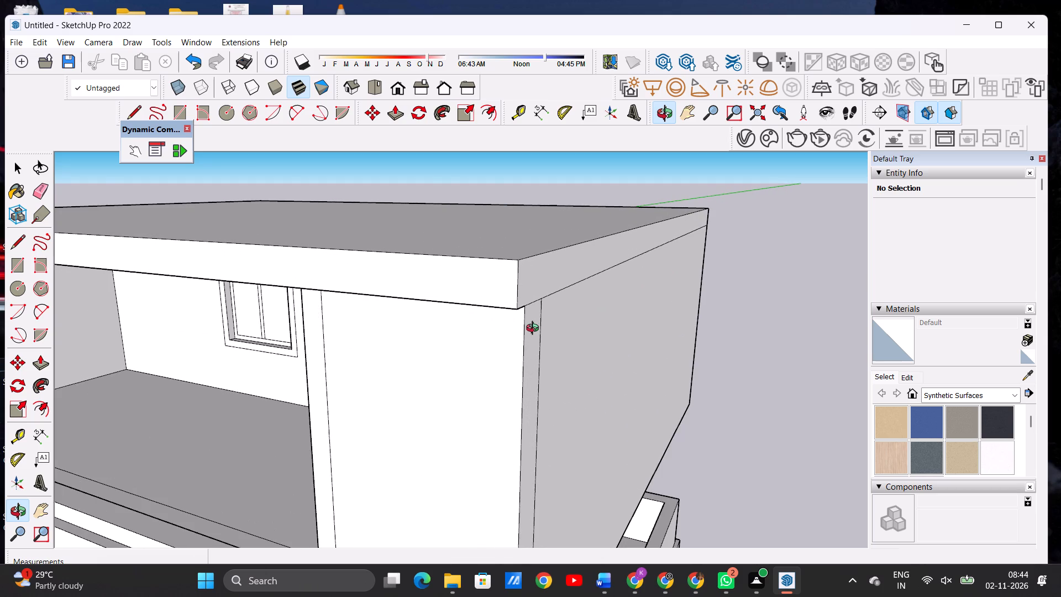
left_click_drag(553, 316, 621, 301)
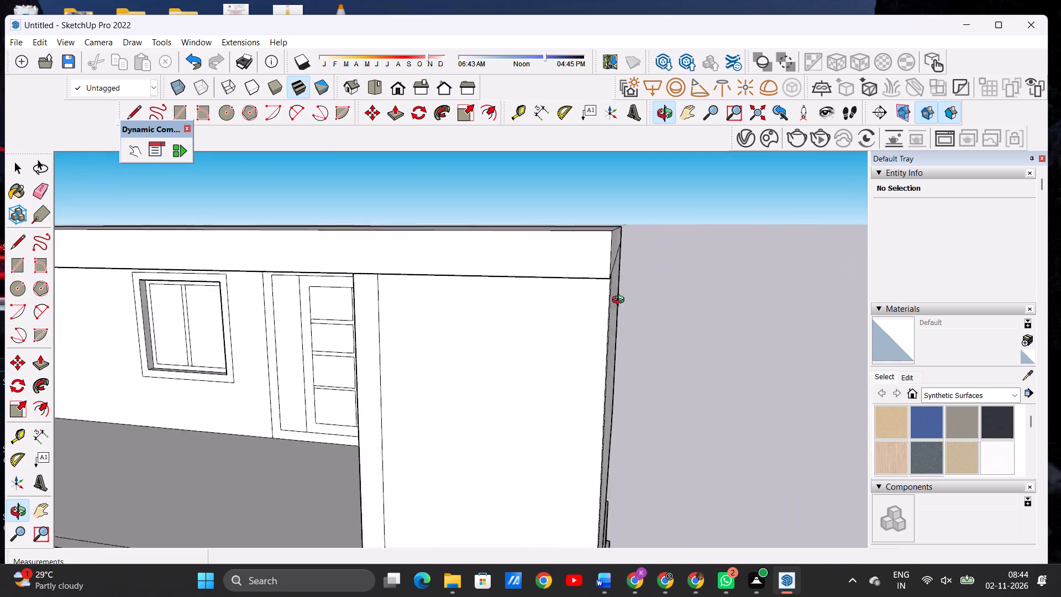
left_click_drag(621, 301, 691, 279)
scroll(495, 358, "down", 16)
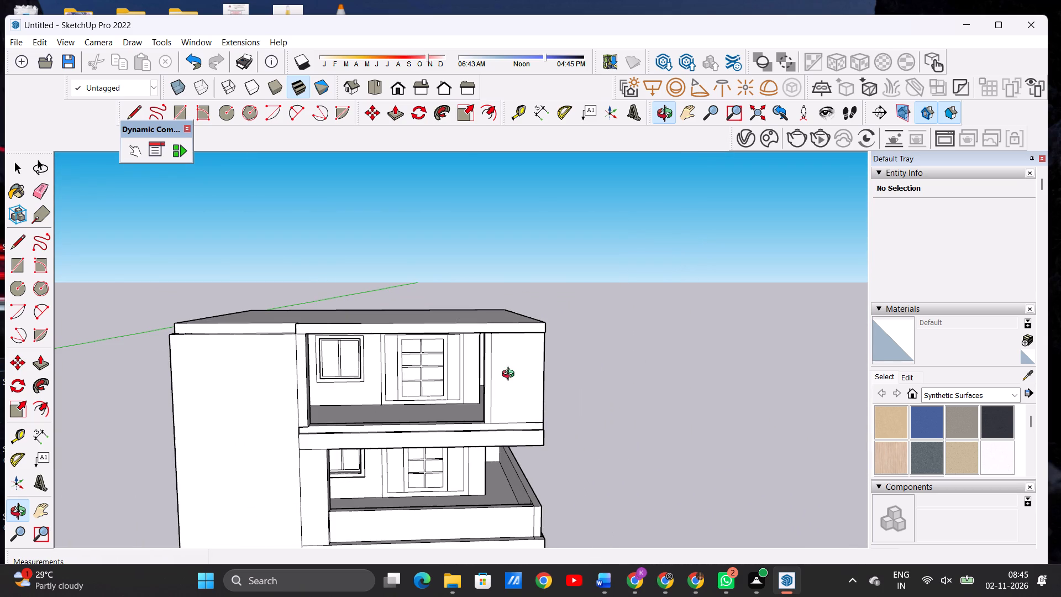
scroll(545, 420, "up", 7)
left_click_drag(516, 359, 515, 359)
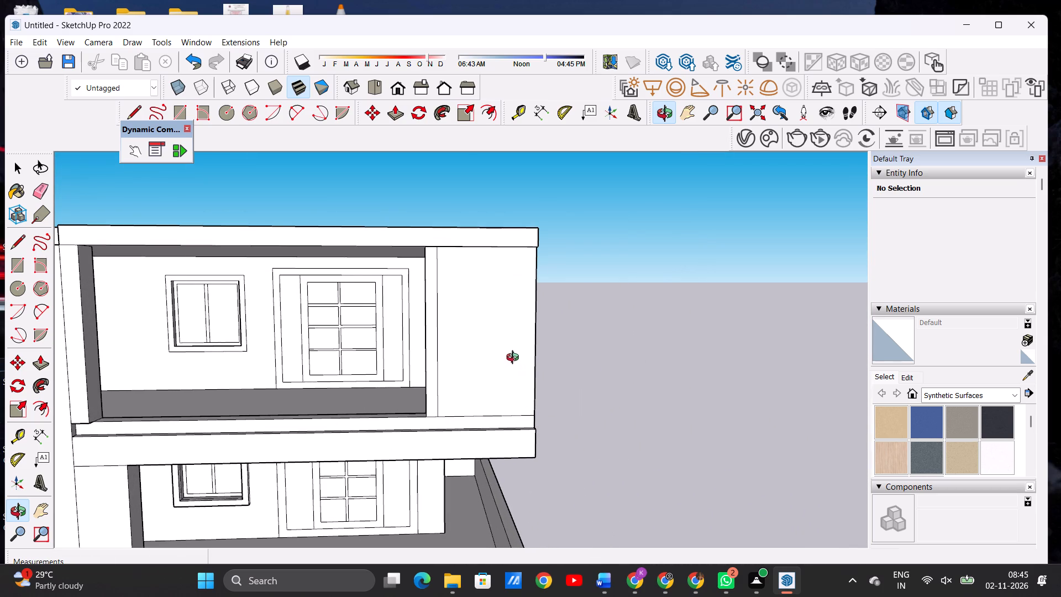
left_click_drag(515, 359, 502, 365)
left_click_drag(511, 357, 519, 354)
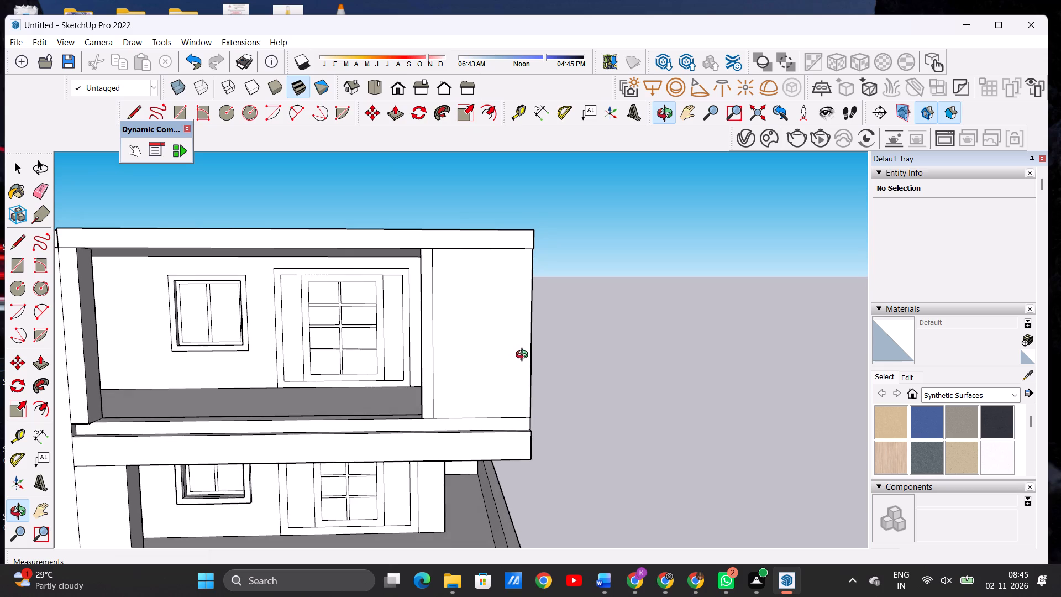
scroll(545, 363, "down", 1)
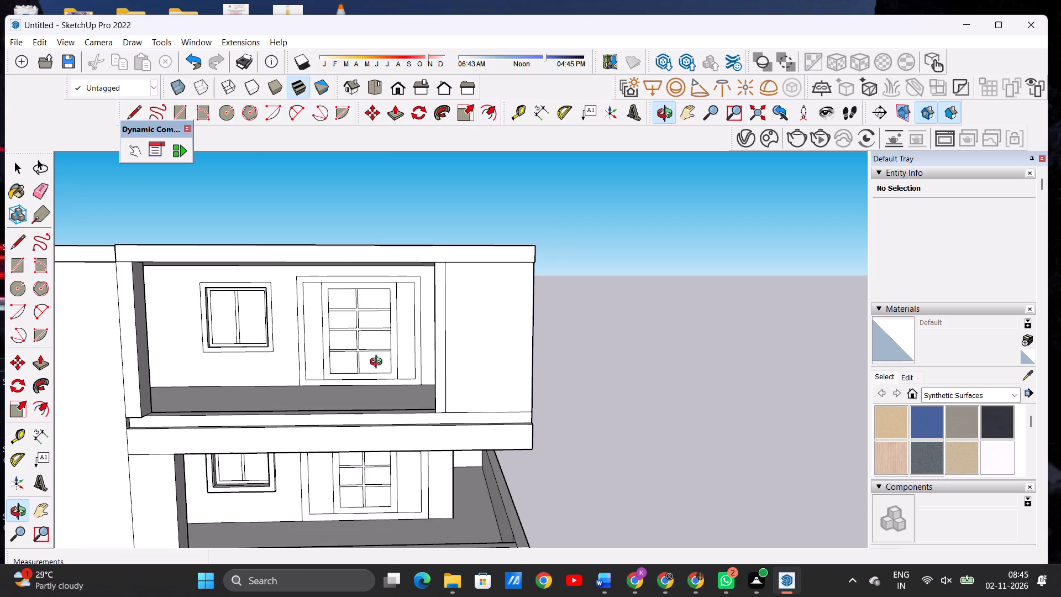
Push/Pull the post's inner side face about 4 1/4" toward the balcony opening to widen the post.
left_click_drag(380, 366, 476, 381)
scroll(527, 410, "up", 7)
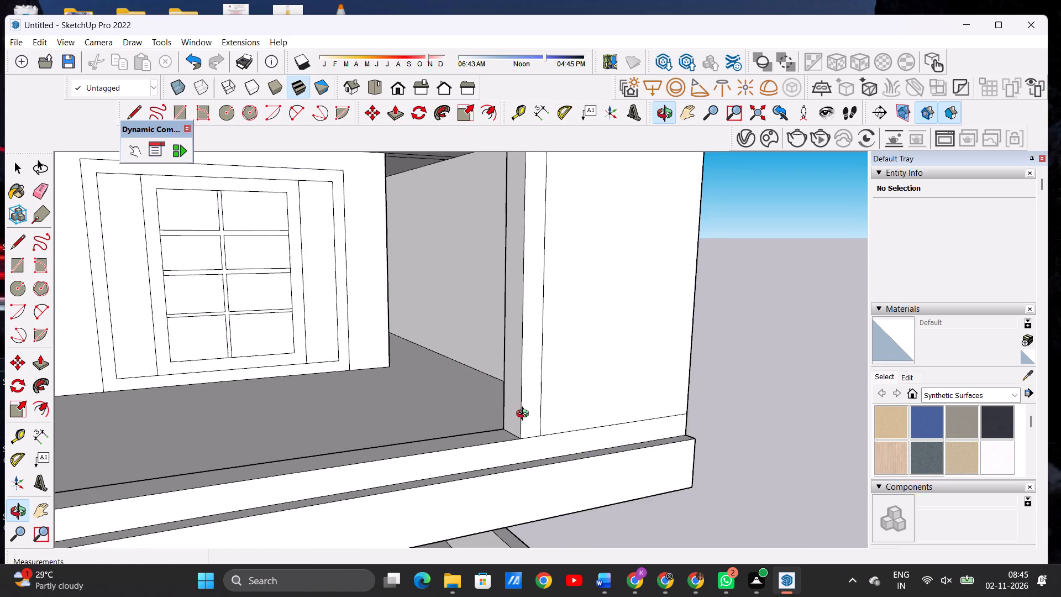
scroll(525, 415, "up", 4)
key("p")
left_click(515, 418)
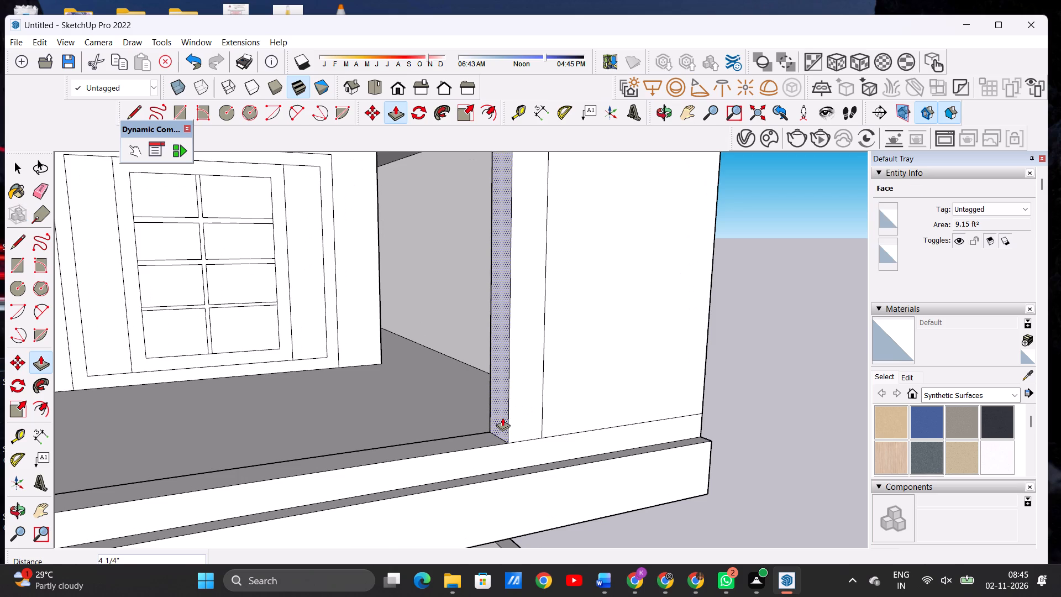
left_click(502, 417)
key("space")
left_click_drag(528, 407, 521, 407)
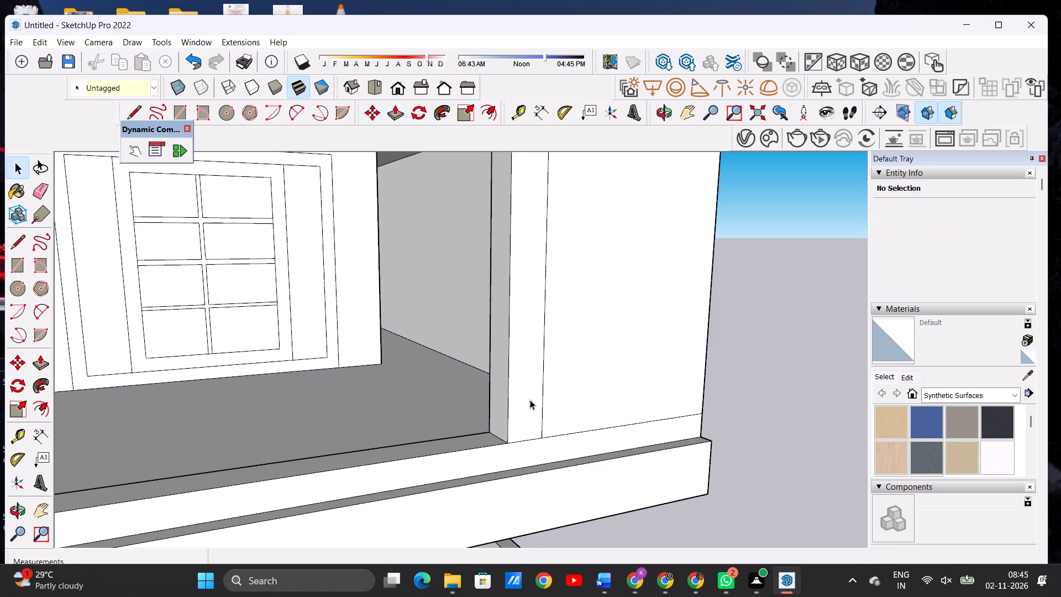
left_click(775, 350)
Draw a rectangle about 2' 6 15/16" by 8' 9/16" on the top-floor wall panel, rising from the panel's bottom edge.
left_click(668, 121)
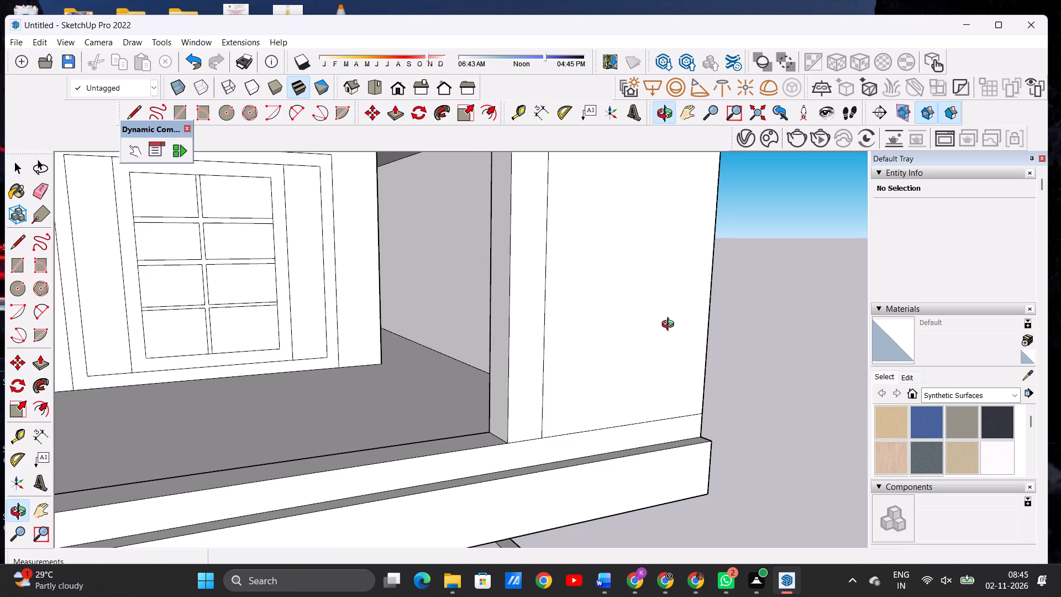
left_click_drag(669, 327, 517, 354)
scroll(621, 368, "down", 14)
left_click_drag(613, 380, 632, 343)
scroll(600, 353, "up", 11)
key("space")
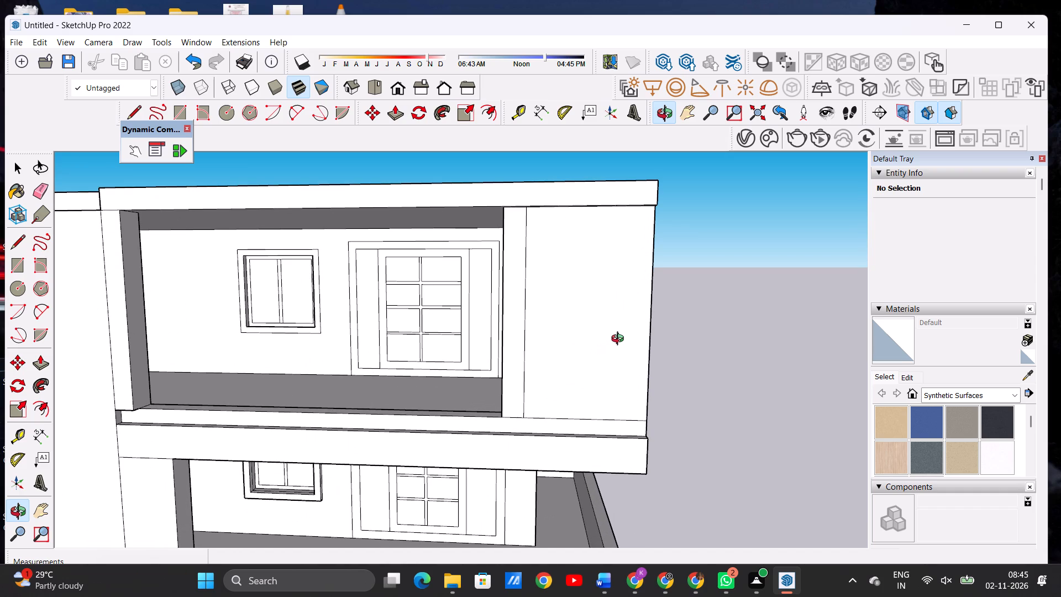
type("R")
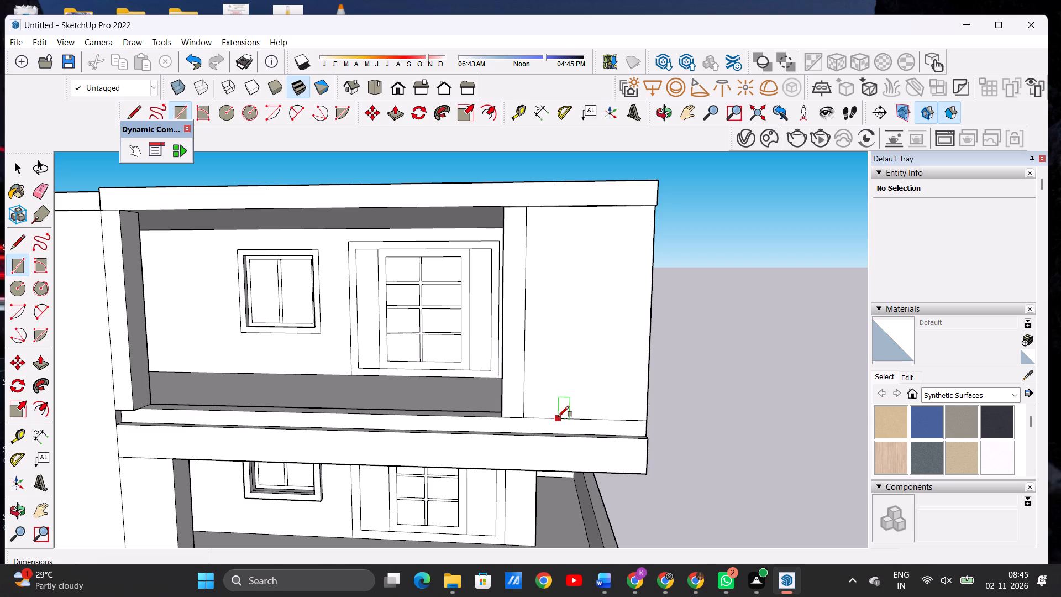
left_click(558, 417)
key("space")
key("r")
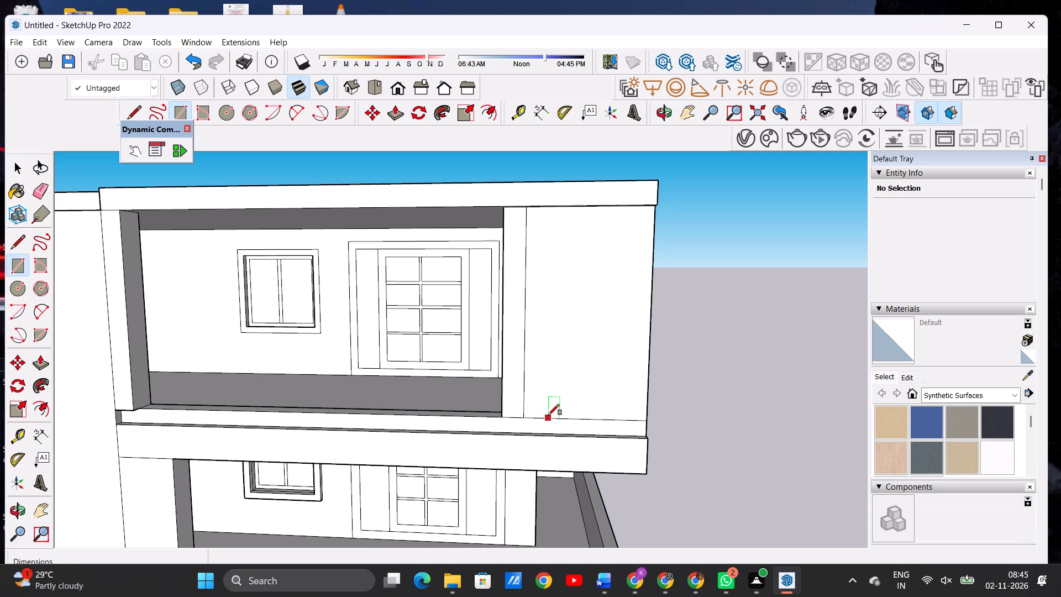
left_click(548, 416)
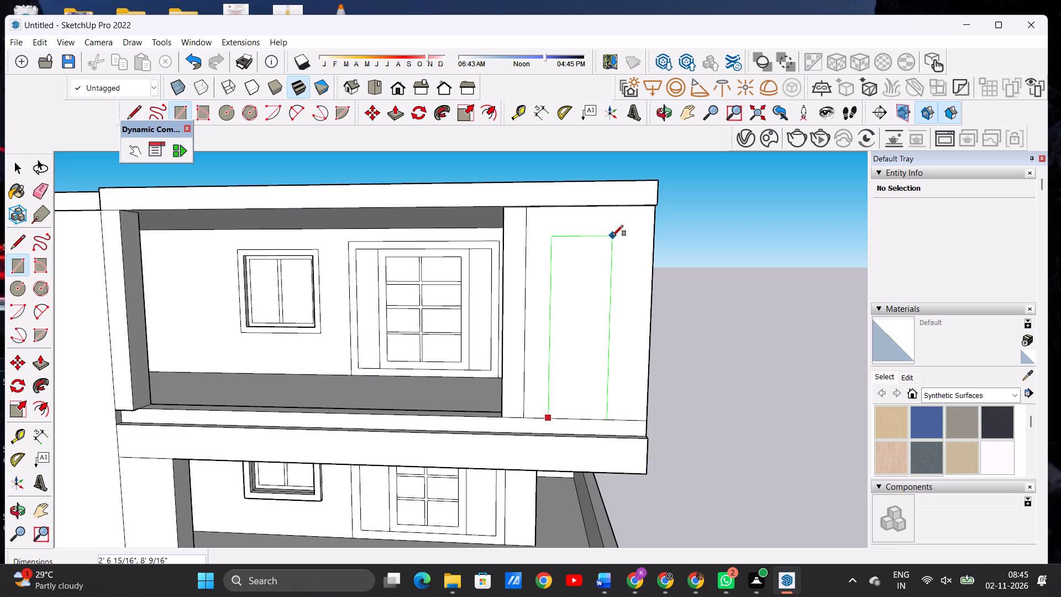
left_click(612, 236)
key("space")
Move the rectangle with its edges about 4 1/8" along the panel's bottom edge toward the building's outer corner.
double_click(585, 348)
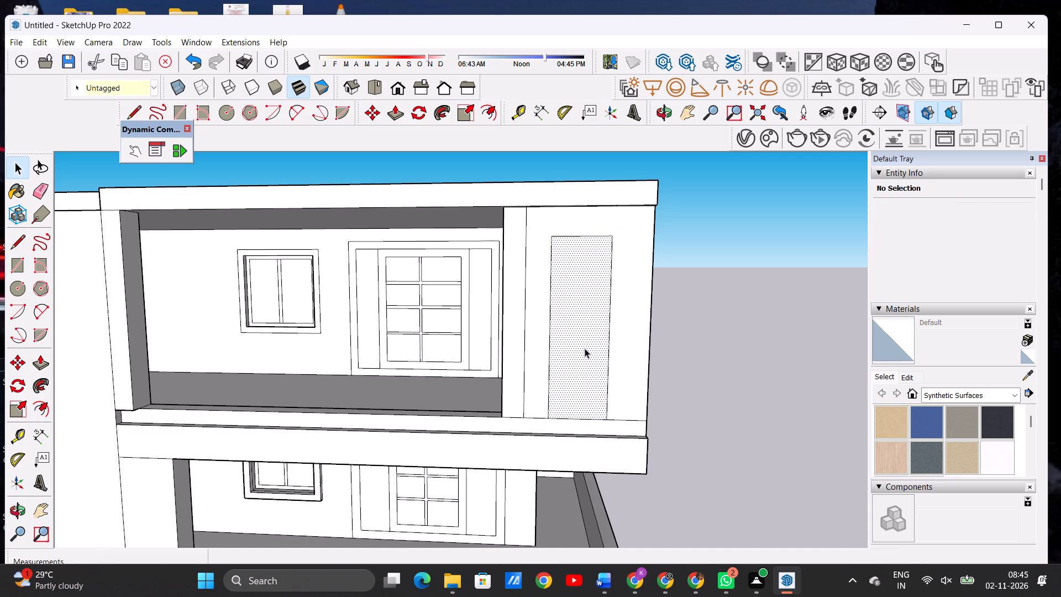
key("m")
left_click(605, 418)
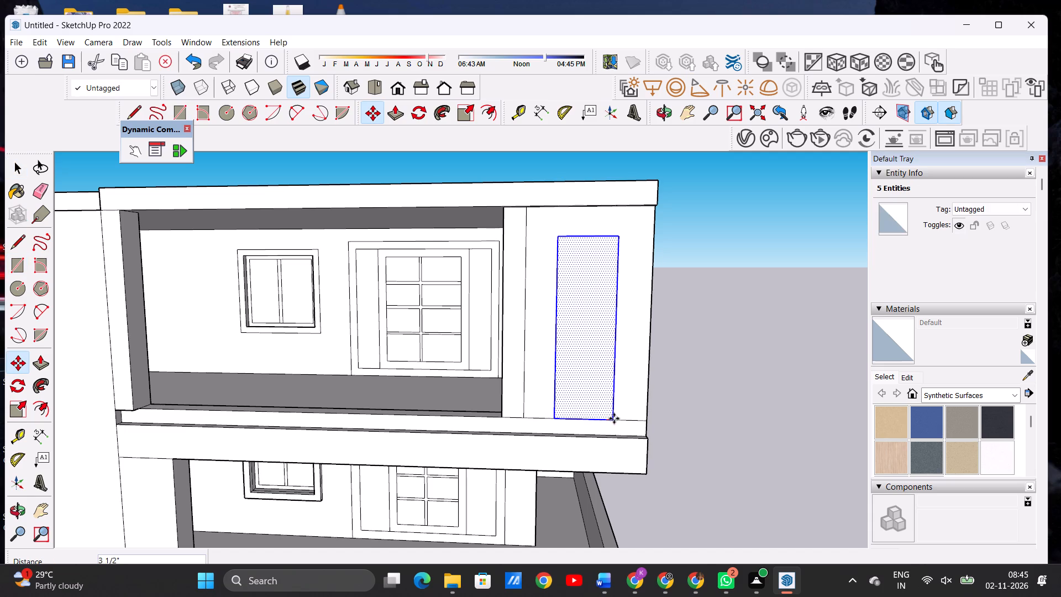
left_click(614, 418)
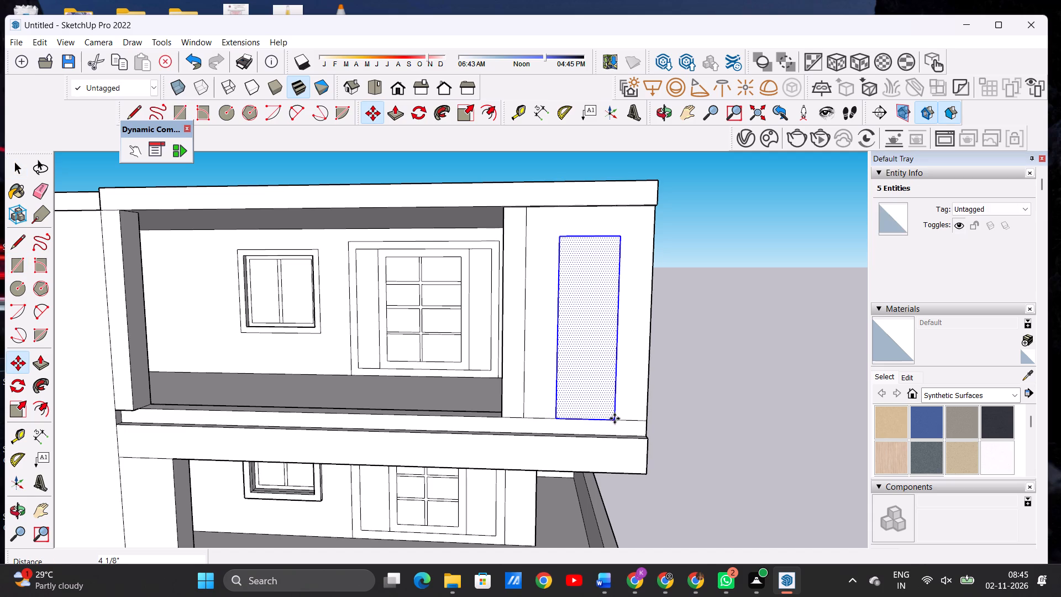
key("space")
left_click(734, 345)
Offset the rectangle on the top-floor wall panel inward by about 4 7/16".
scroll(527, 394, "down", 3)
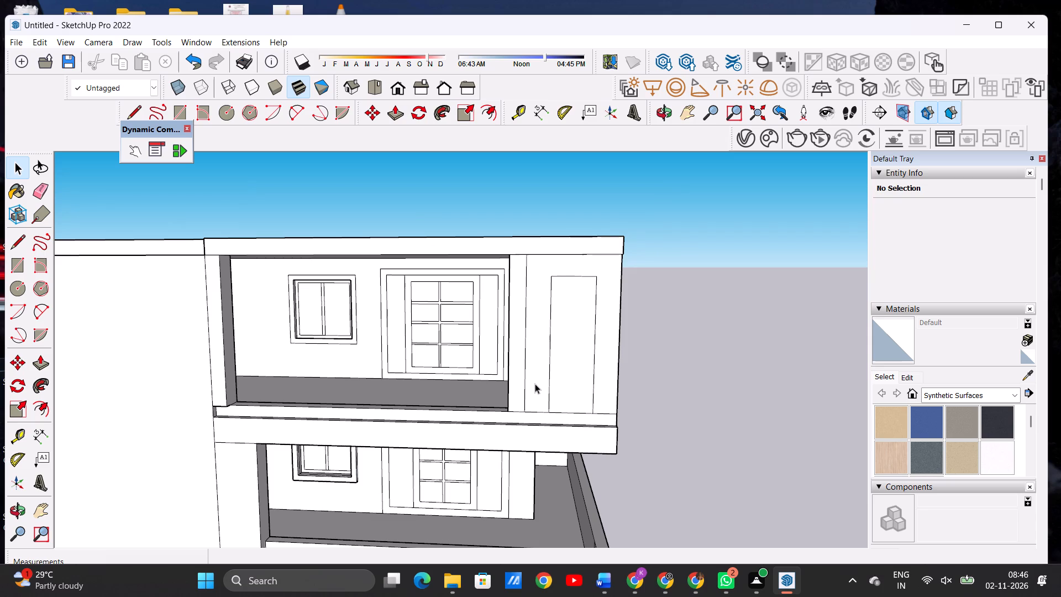
scroll(579, 317, "up", 1)
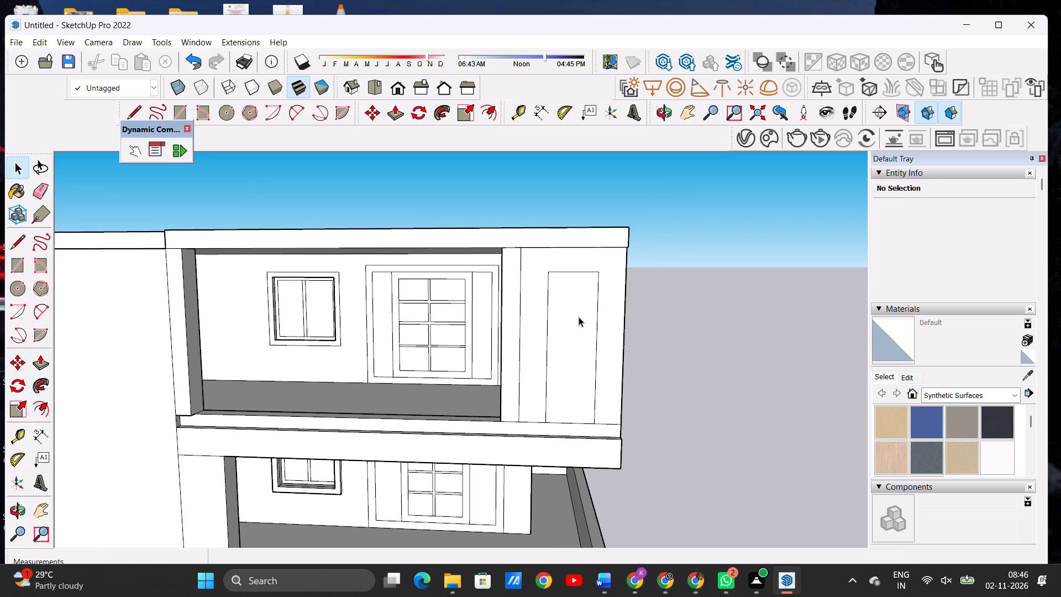
key("o")
key("f")
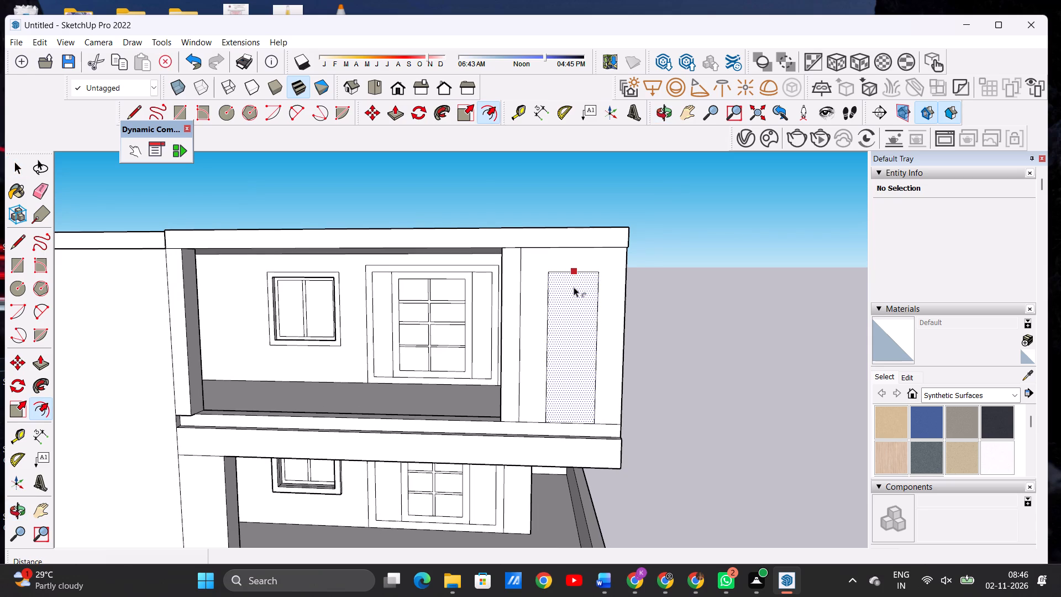
left_click(569, 277)
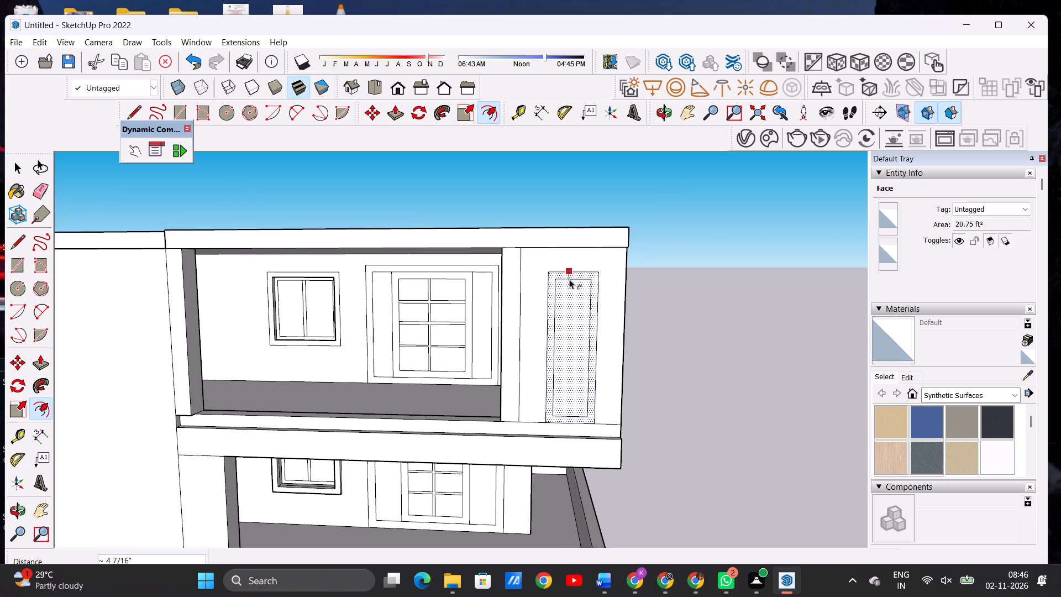
left_click(569, 279)
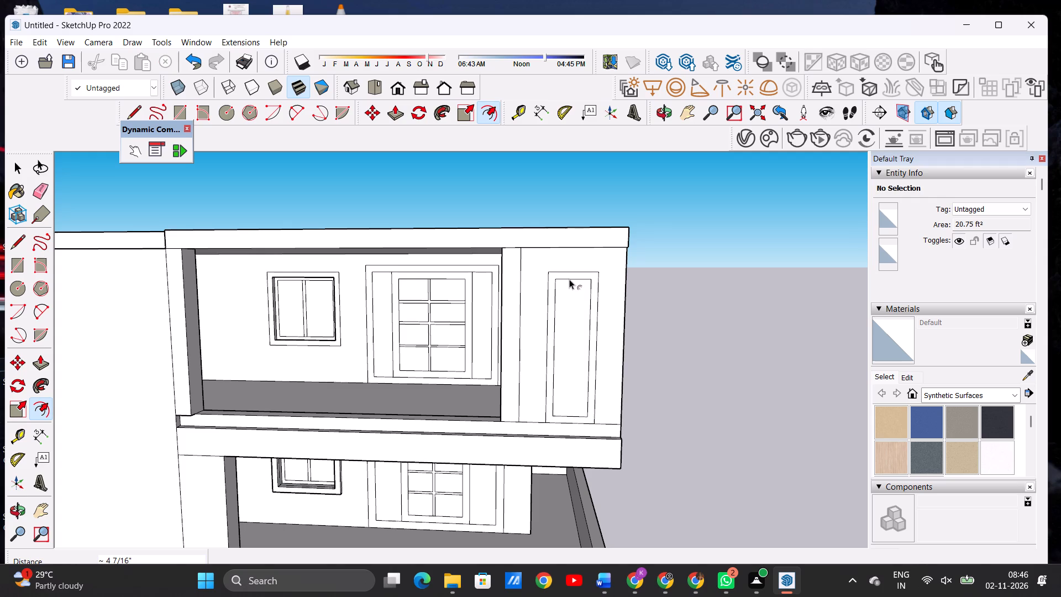
key("space")
Push/Pull the inner rectangle on the top-floor wall panel about 11 1/2" inward to recess it within its frame.
left_click(664, 109)
left_click_drag(574, 276, 569, 346)
scroll(496, 317, "down", 5)
scroll(534, 379, "up", 2)
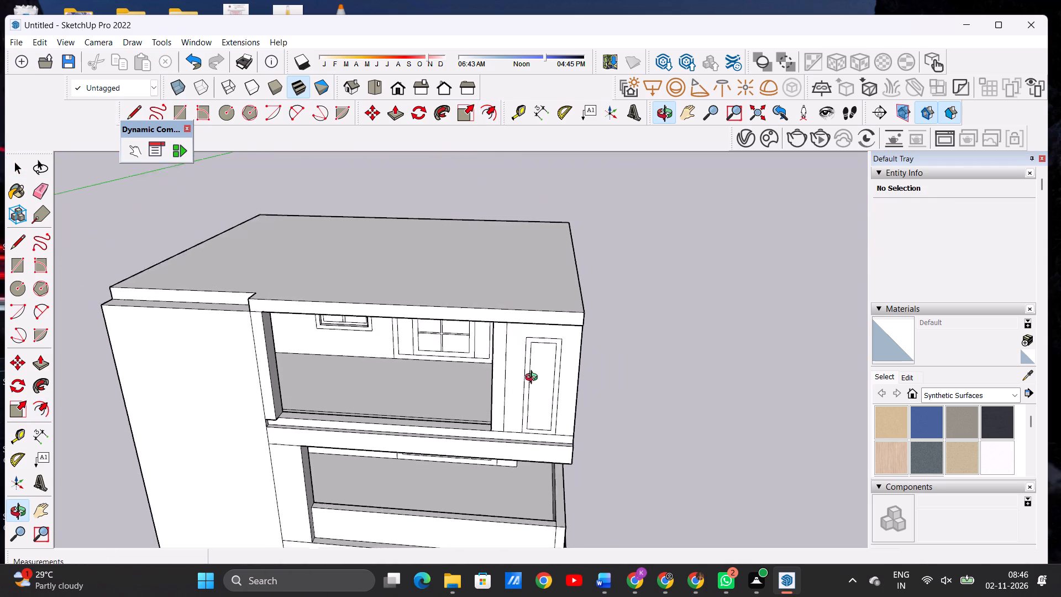
scroll(534, 379, "up", 11)
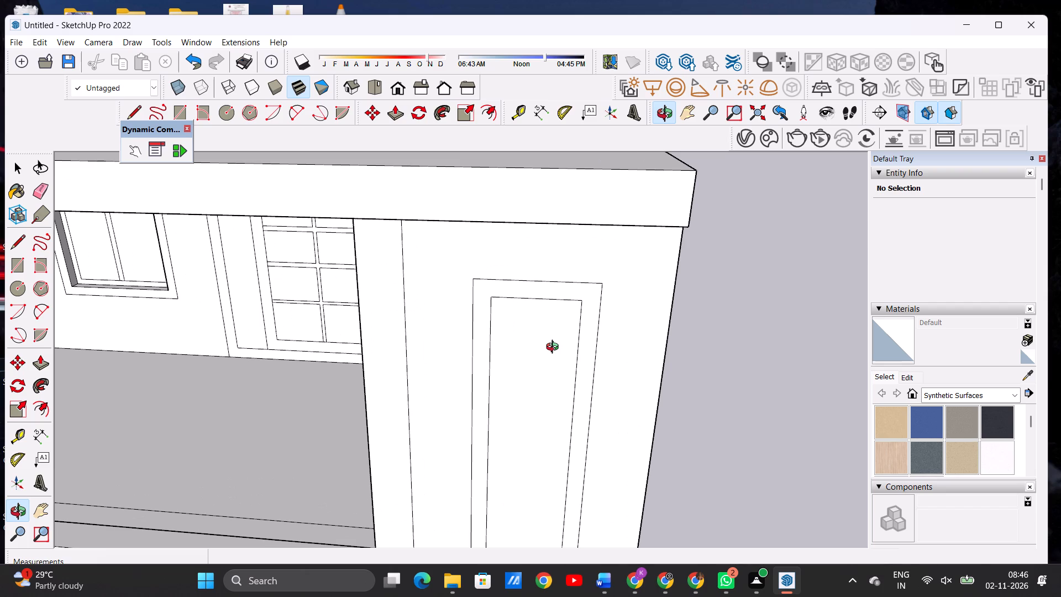
key("space")
type("P")
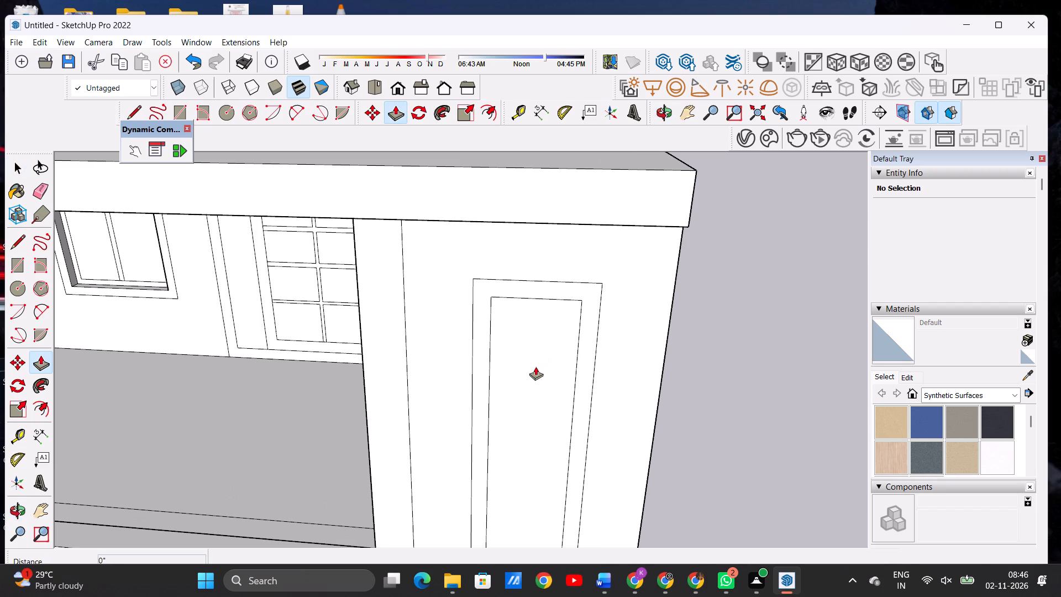
left_click(532, 369)
left_click(536, 351)
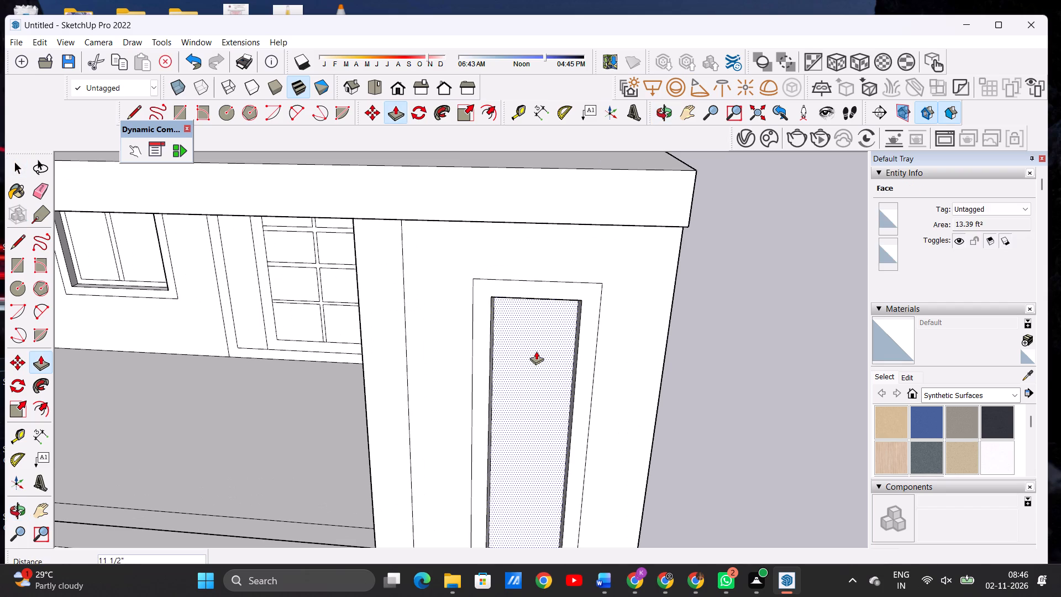
key("space")
Examine the recessed wall panel and the adjoining top-floor balcony opening from several angles.
left_click(658, 111)
left_click_drag(544, 361, 563, 264)
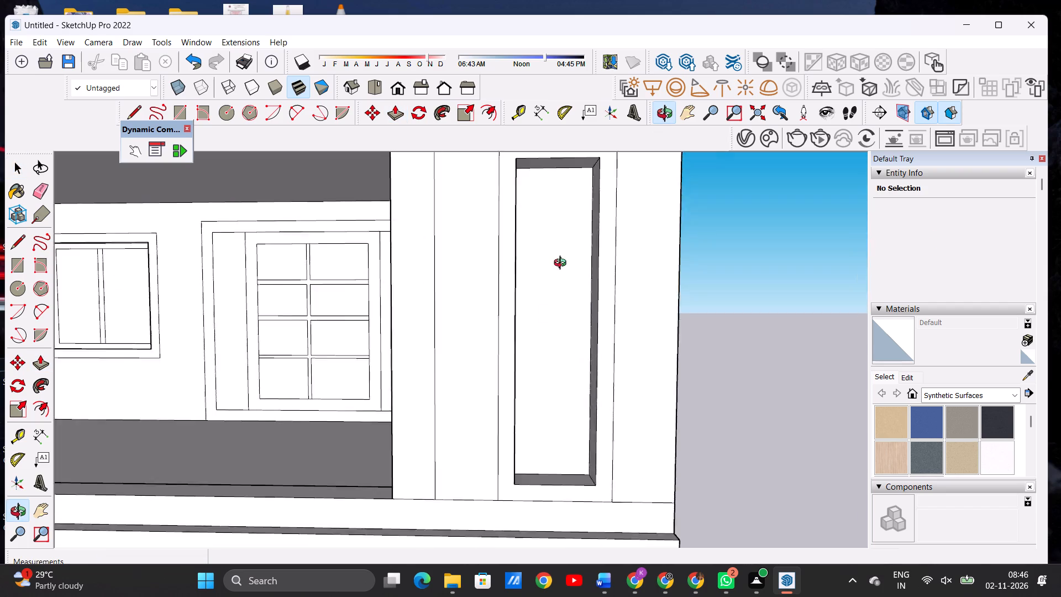
left_click_drag(563, 264, 563, 258)
scroll(544, 314, "down", 4)
left_click_drag(590, 317, 545, 365)
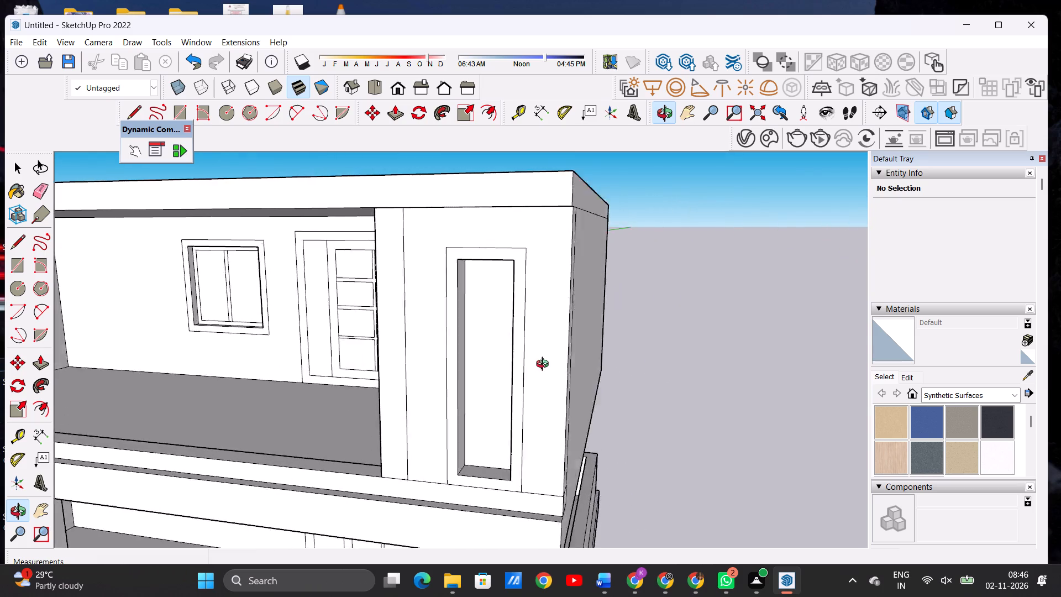
left_click_drag(545, 365, 597, 362)
scroll(596, 352, "down", 10)
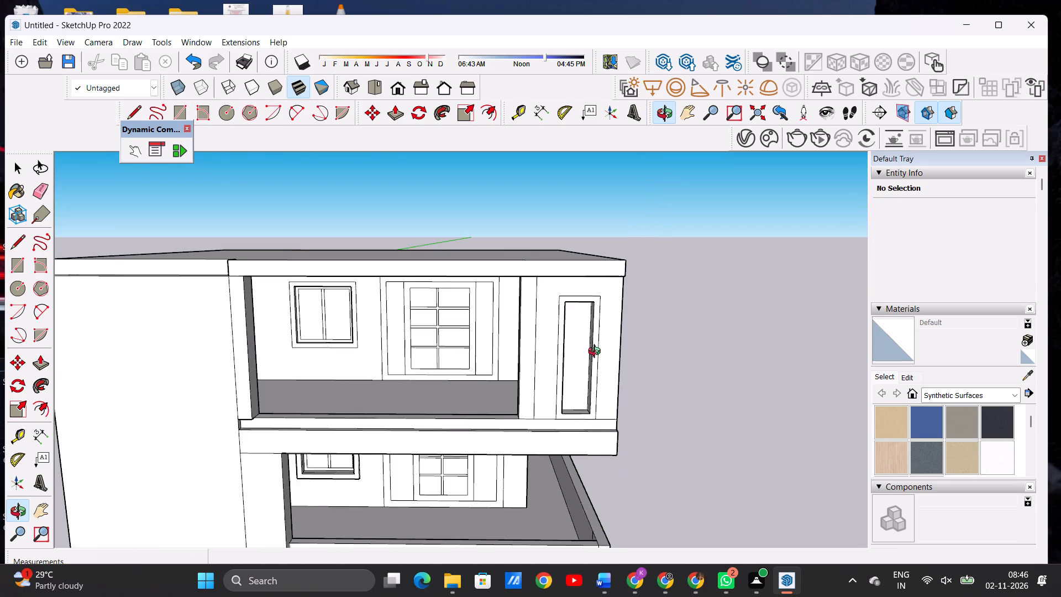
scroll(597, 353, "down", 3)
scroll(503, 392, "up", 4)
left_click_drag(502, 393, 505, 377)
left_click_drag(508, 369, 510, 389)
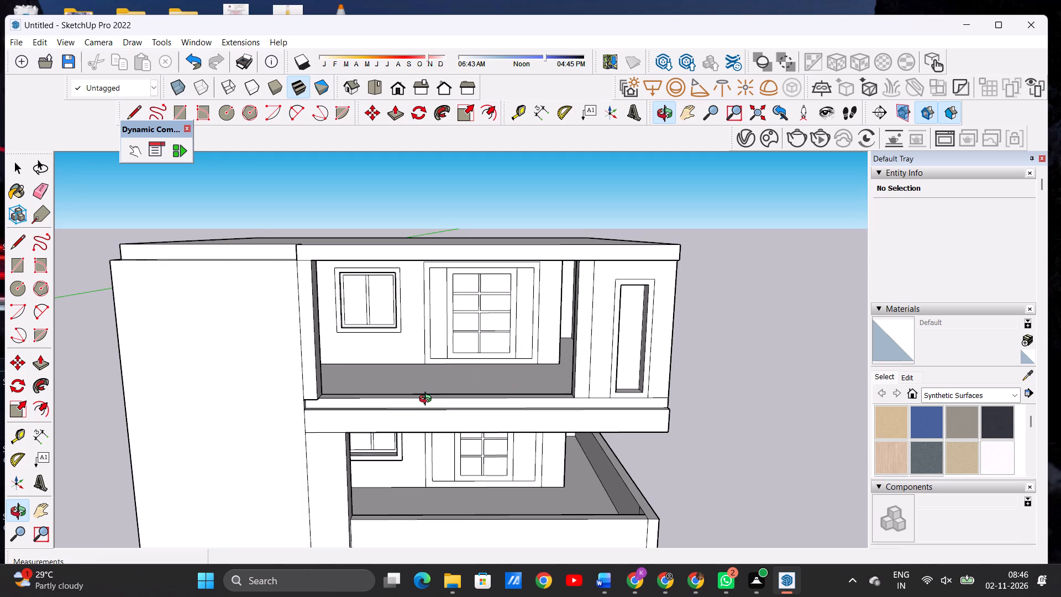
Draw a line about 17' 4 11/16" long lengthwise through the middle of the top-floor balcony's front ledge, from post to post.
scroll(437, 390, "down", 3)
scroll(396, 408, "up", 11)
left_click_drag(387, 372, 391, 441)
scroll(355, 386, "down", 6)
scroll(457, 446, "up", 6)
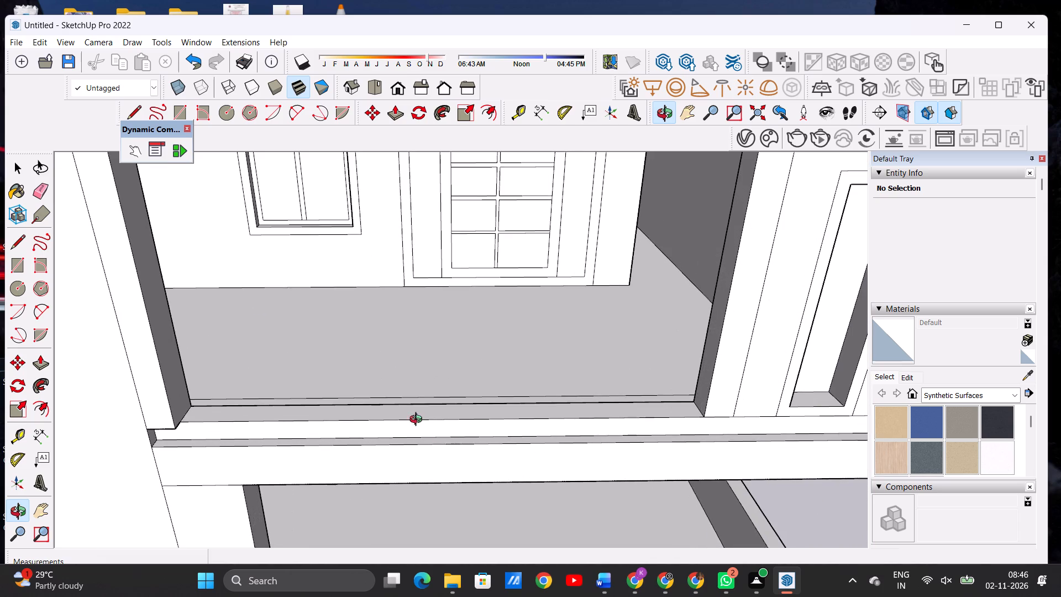
left_click_drag(417, 420, 411, 467)
scroll(380, 417, "down", 6)
scroll(397, 462, "up", 10)
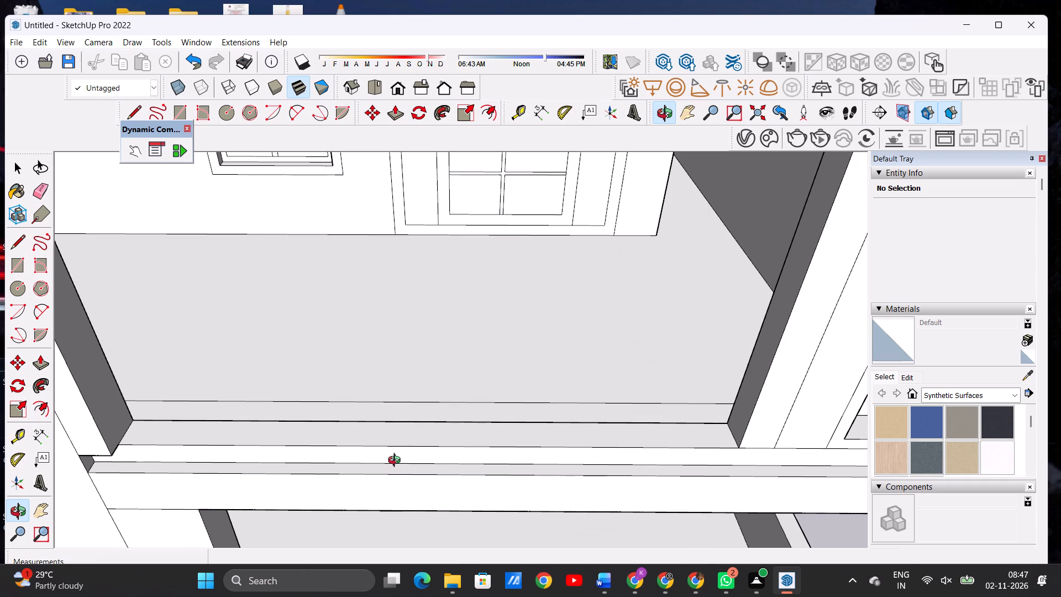
key("l")
scroll(157, 428, "up", 2)
scroll(157, 429, "down", 1)
scroll(217, 410, "down", 1)
scroll(219, 408, "up", 1)
scroll(220, 407, "down", 3)
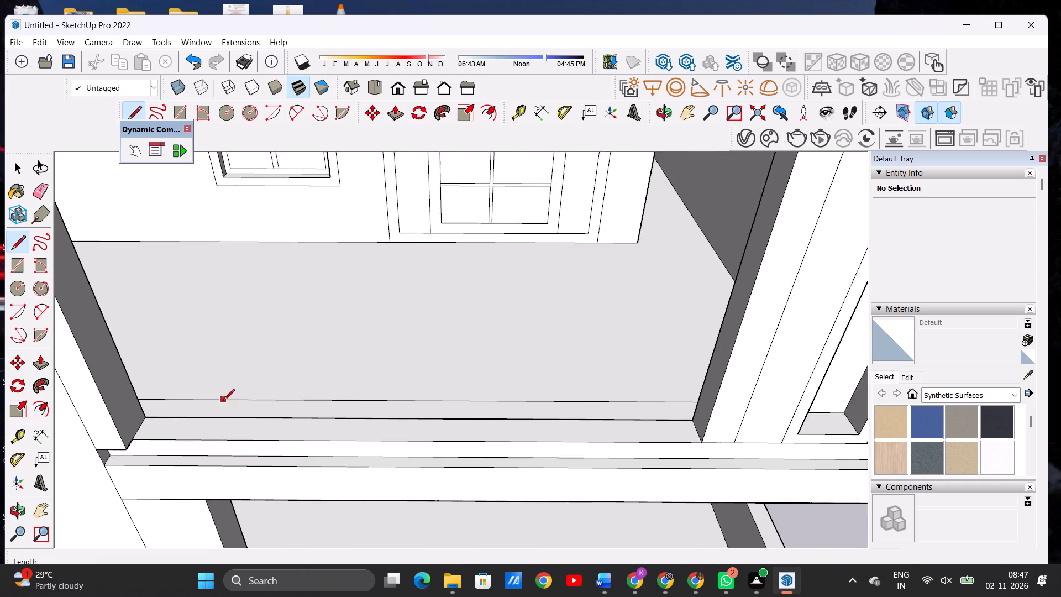
scroll(149, 427, "up", 1)
scroll(149, 427, "down", 1)
scroll(149, 427, "up", 5)
scroll(149, 428, "down", 1)
scroll(149, 428, "up", 3)
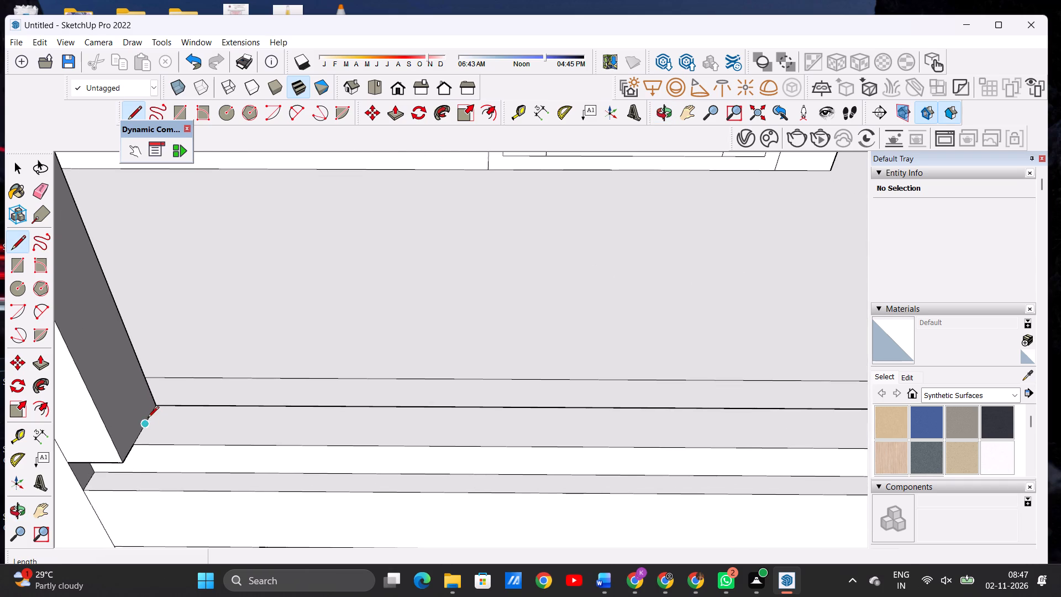
left_click(146, 420)
scroll(254, 423, "down", 11)
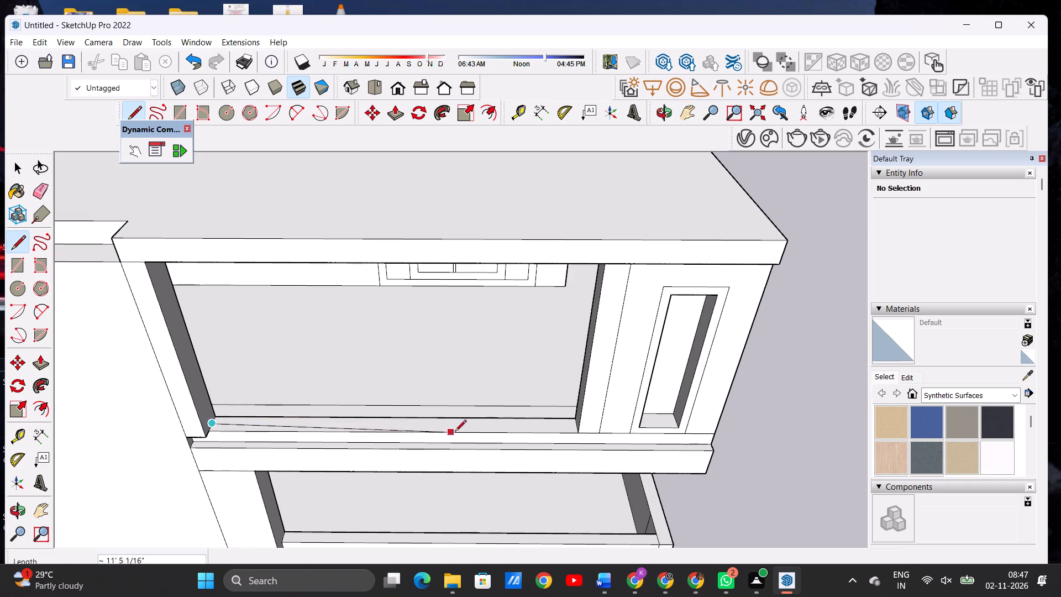
scroll(550, 416, "up", 11)
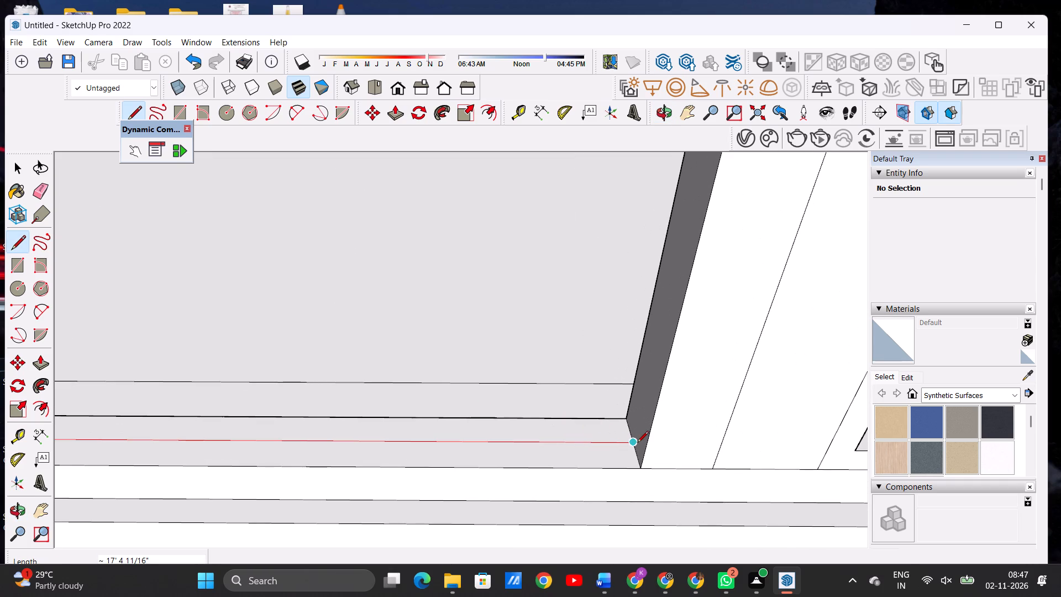
left_click(637, 443)
key("space")
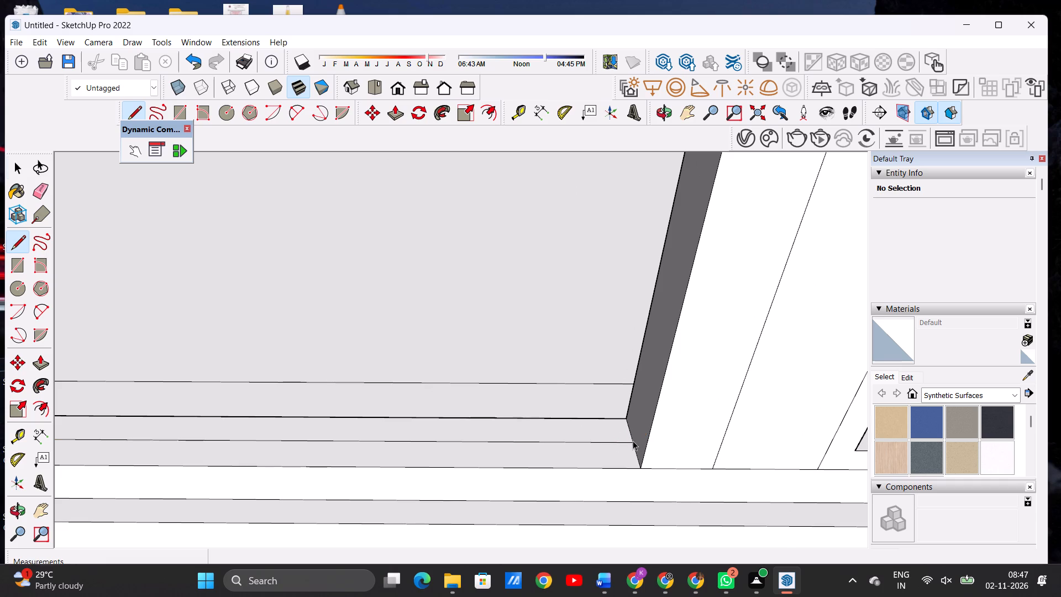
Push/Pull the inner strip of the top-floor balcony's ledge up about 3' 6 1/16" to form a parapet.
key("p")
left_click(611, 429)
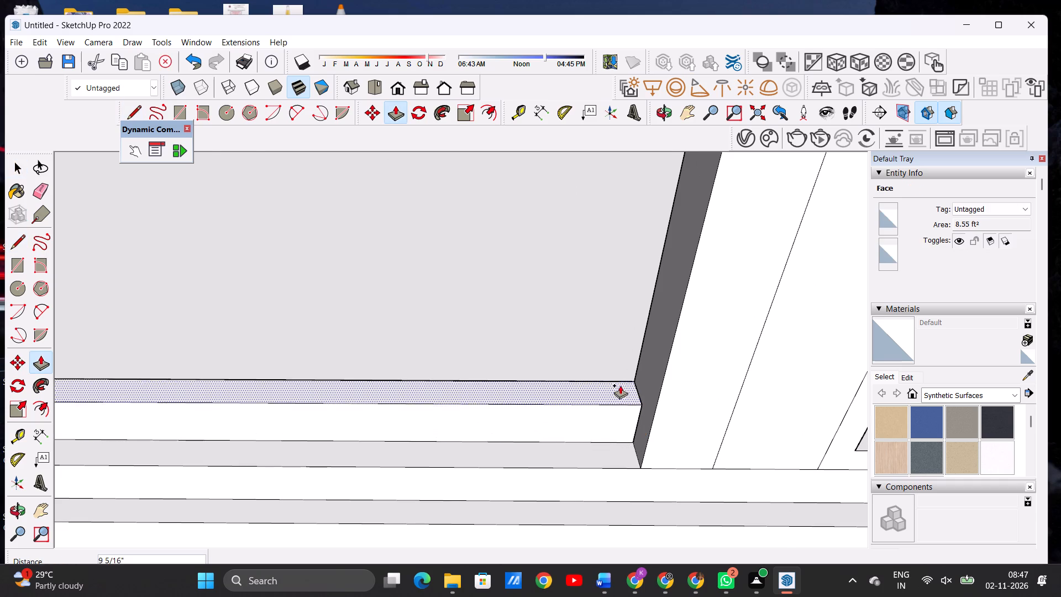
scroll(614, 387, "down", 14)
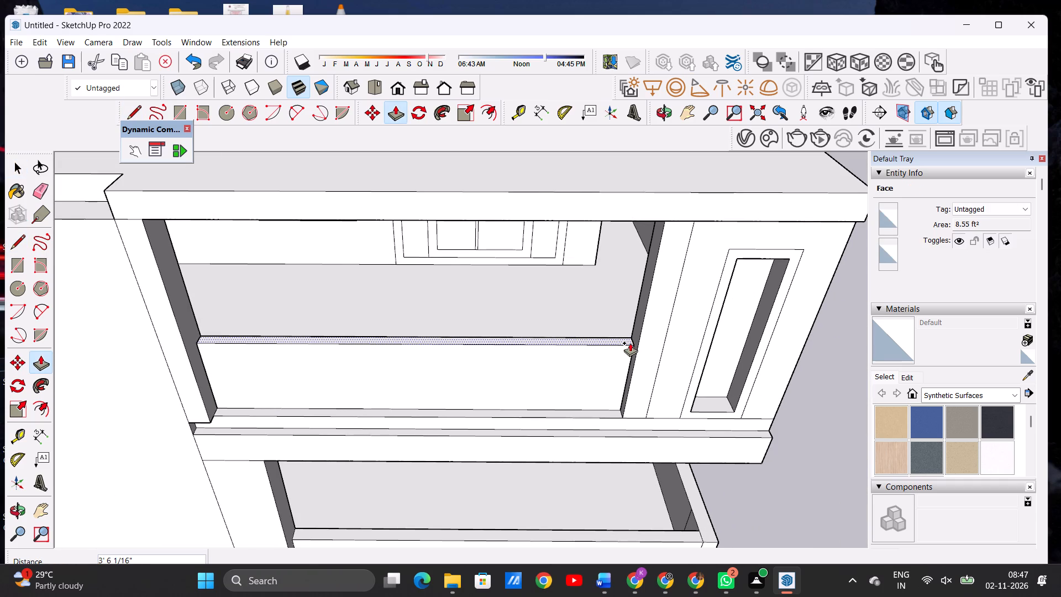
left_click(630, 343)
key("space")
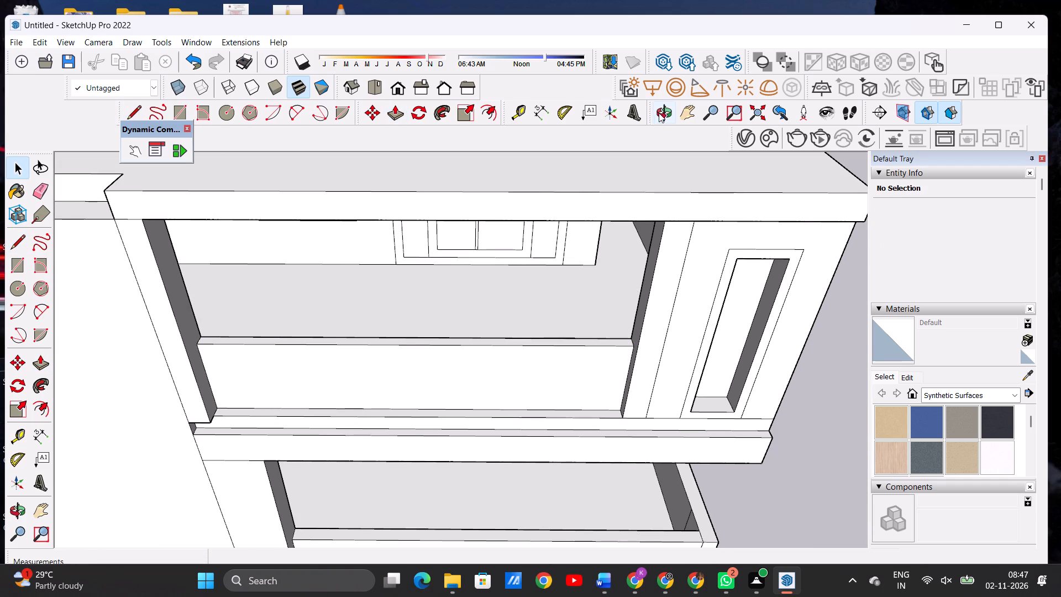
Examine the top-floor parapet against the rest of the building's front.
left_click(659, 113)
left_click_drag(601, 438, 606, 358)
scroll(607, 388, "down", 6)
left_click_drag(555, 394, 505, 339)
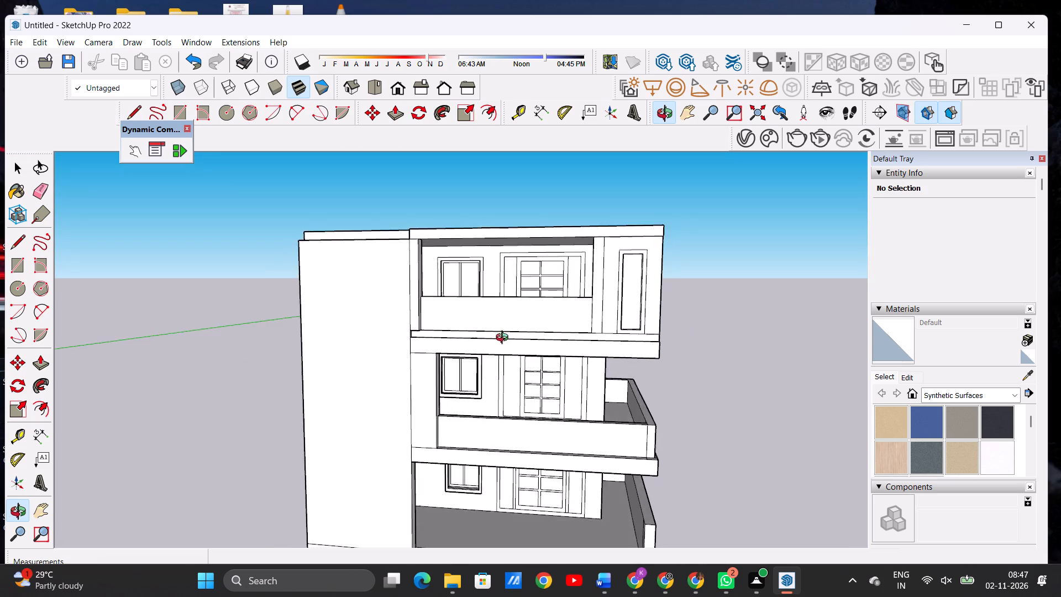
left_click_drag(505, 339, 556, 340)
scroll(369, 386, "down", 9)
scroll(453, 345, "up", 7)
scroll(388, 375, "down", 1)
scroll(388, 375, "up", 4)
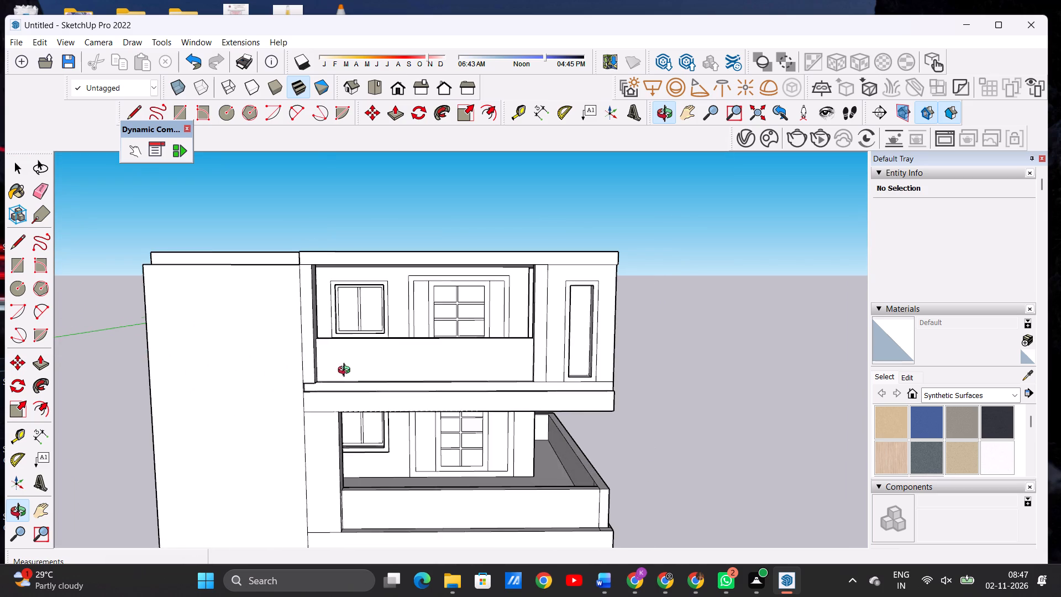
Draw two parallel lines about 5 7/8" long across the ledge in front of the top-floor parapet, outlining a small post footprint.
left_click_drag(346, 372, 331, 480)
scroll(329, 458, "up", 8)
scroll(285, 418, "down", 1)
scroll(285, 418, "up", 5)
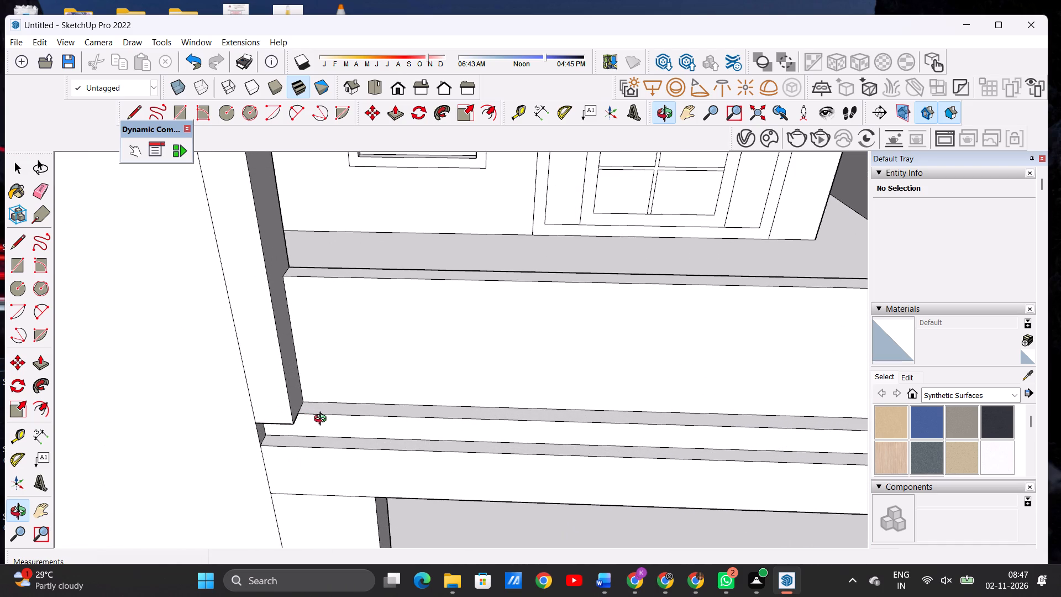
scroll(333, 423, "down", 11)
left_click_drag(391, 419, 407, 425)
left_click_drag(407, 424, 407, 373)
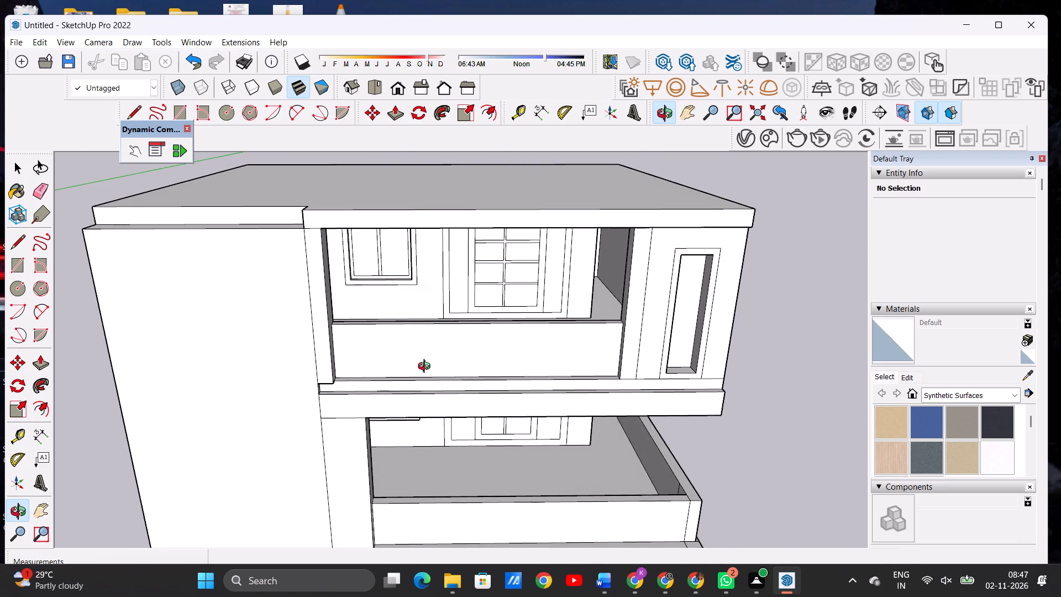
left_click_drag(421, 380, 424, 439)
scroll(423, 436, "up", 5)
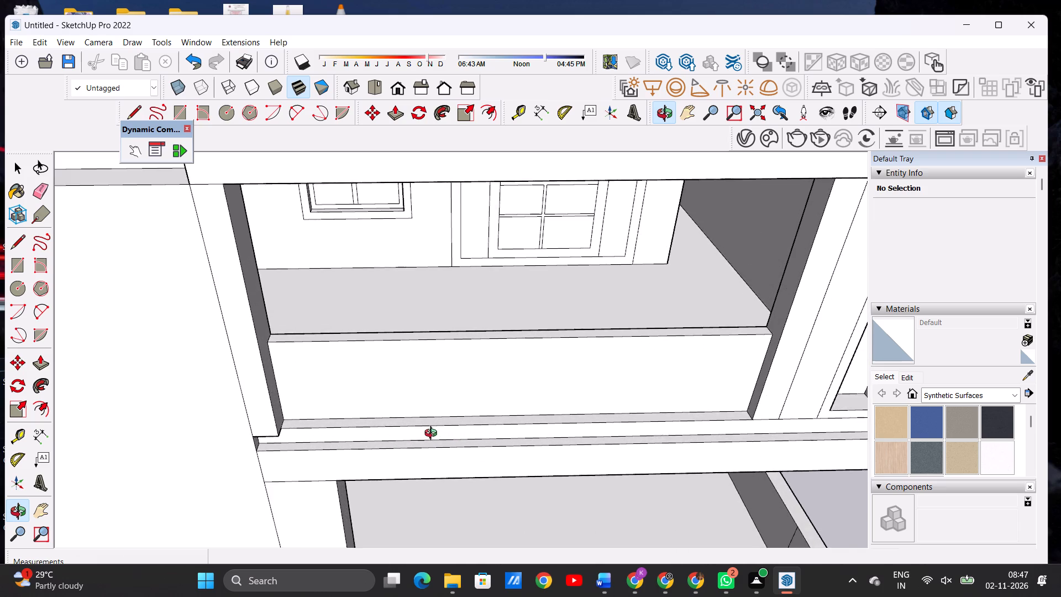
scroll(433, 434, "down", 1)
scroll(433, 434, "up", 3)
key("l")
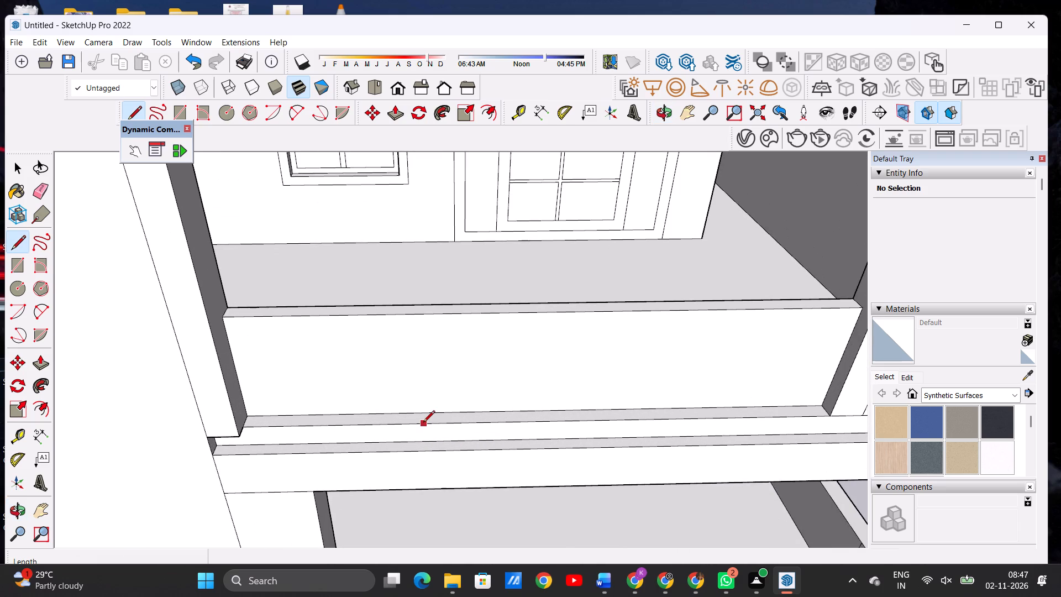
left_click(422, 423)
left_click(422, 416)
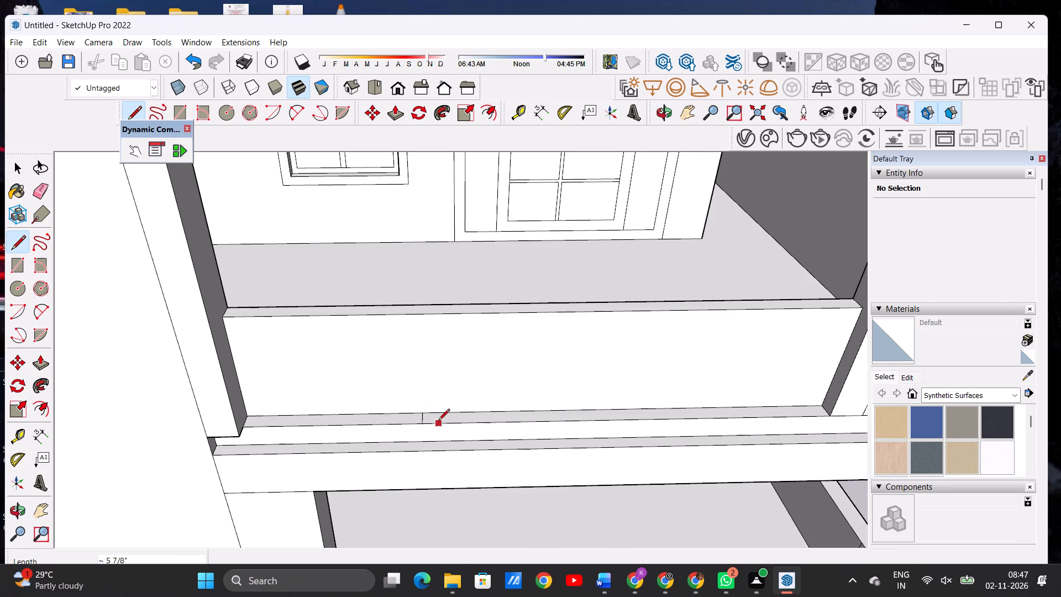
left_click(444, 423)
left_click(445, 413)
Push/Pull the small footprint on the ledge up about 9' 3 9/16" to the roof slab's underside to form a post.
key("p")
scroll(434, 419, "up", 5)
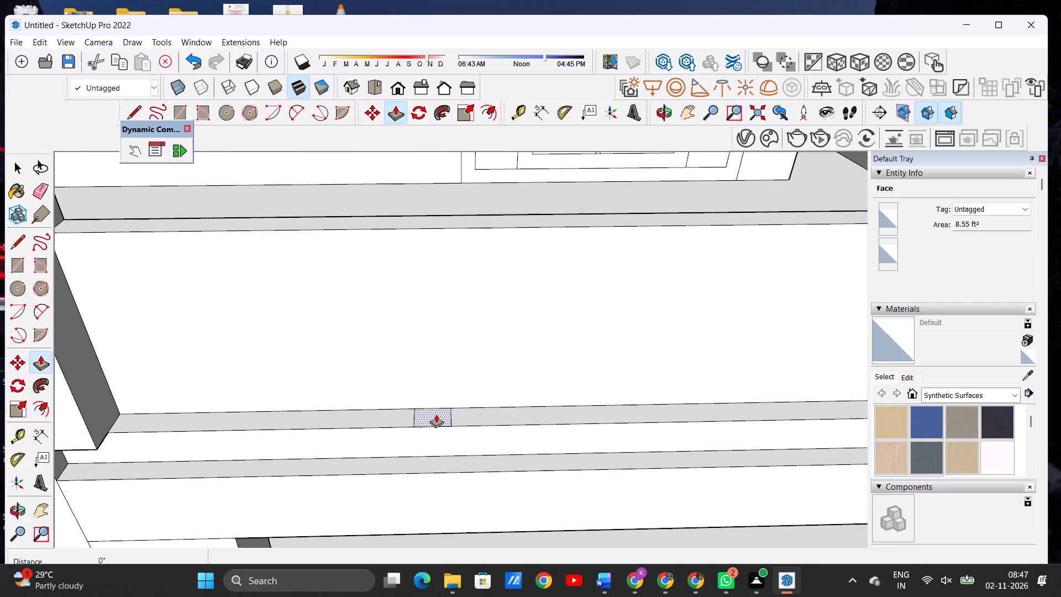
left_click(436, 414)
scroll(453, 359, "down", 6)
scroll(450, 373, "up", 1)
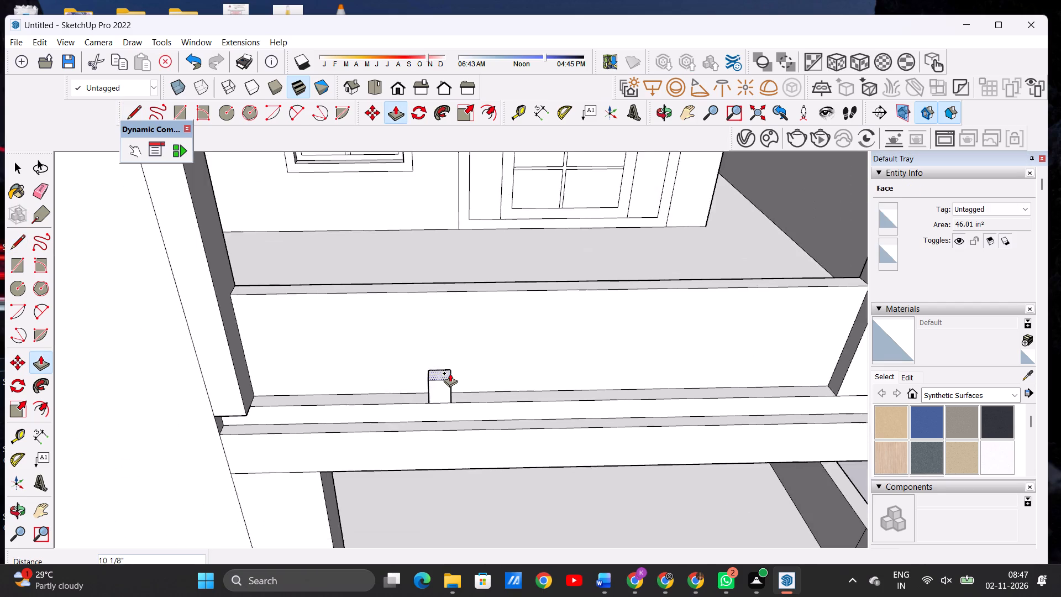
scroll(450, 374, "down", 7)
scroll(445, 306, "down", 6)
scroll(438, 259, "up", 6)
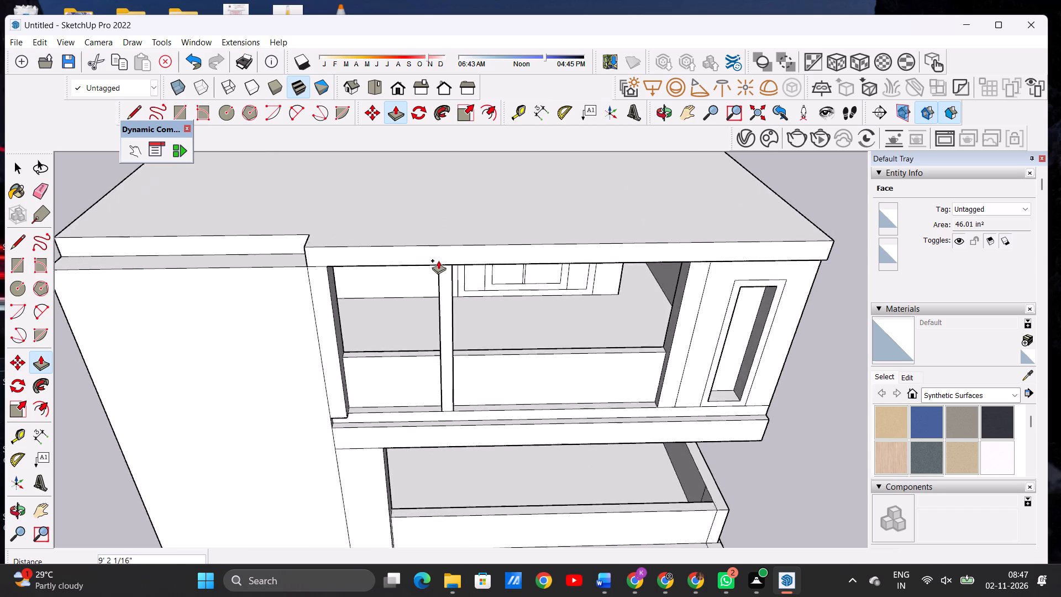
scroll(438, 260, "up", 1)
scroll(438, 260, "down", 2)
scroll(438, 260, "up", 5)
scroll(449, 269, "down", 1)
scroll(449, 269, "up", 5)
left_click(434, 265)
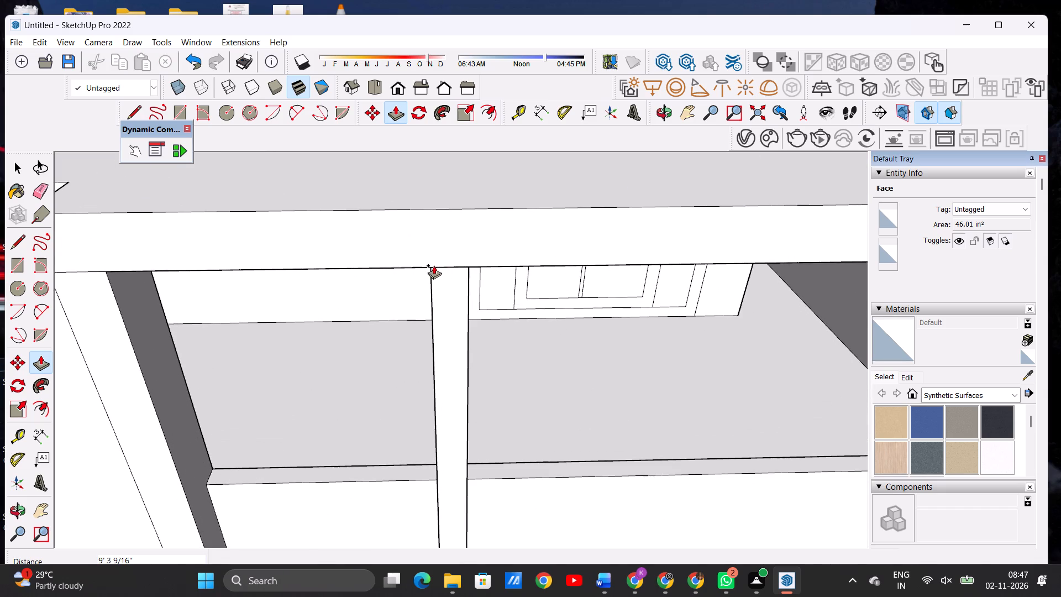
key("space")
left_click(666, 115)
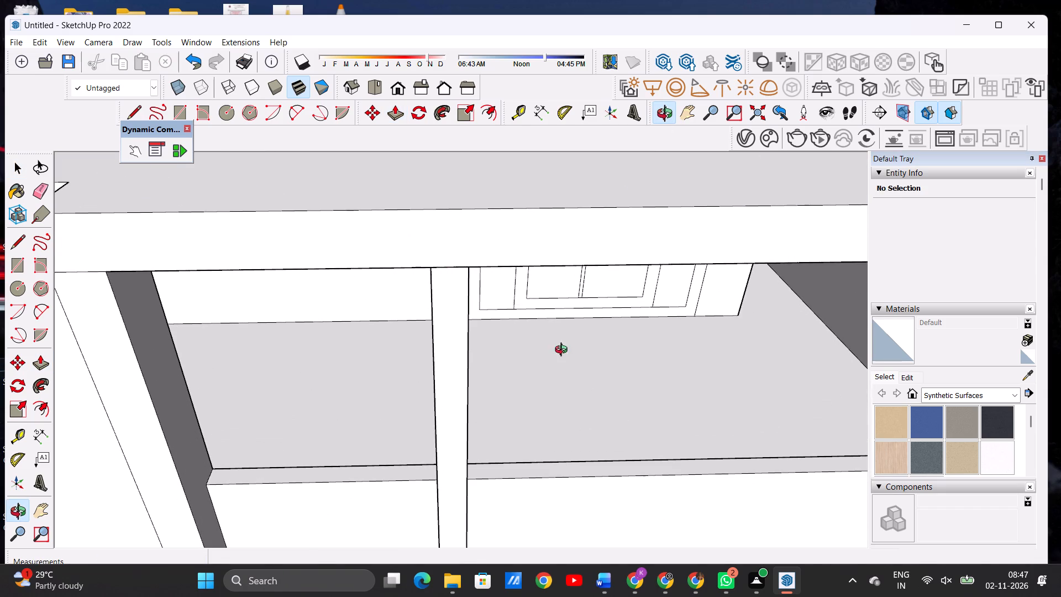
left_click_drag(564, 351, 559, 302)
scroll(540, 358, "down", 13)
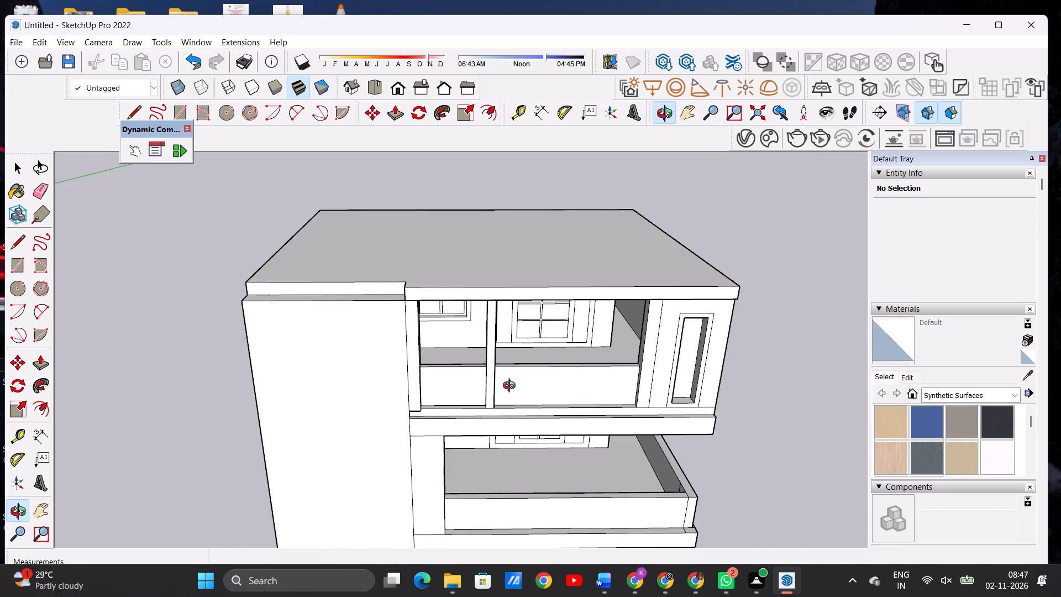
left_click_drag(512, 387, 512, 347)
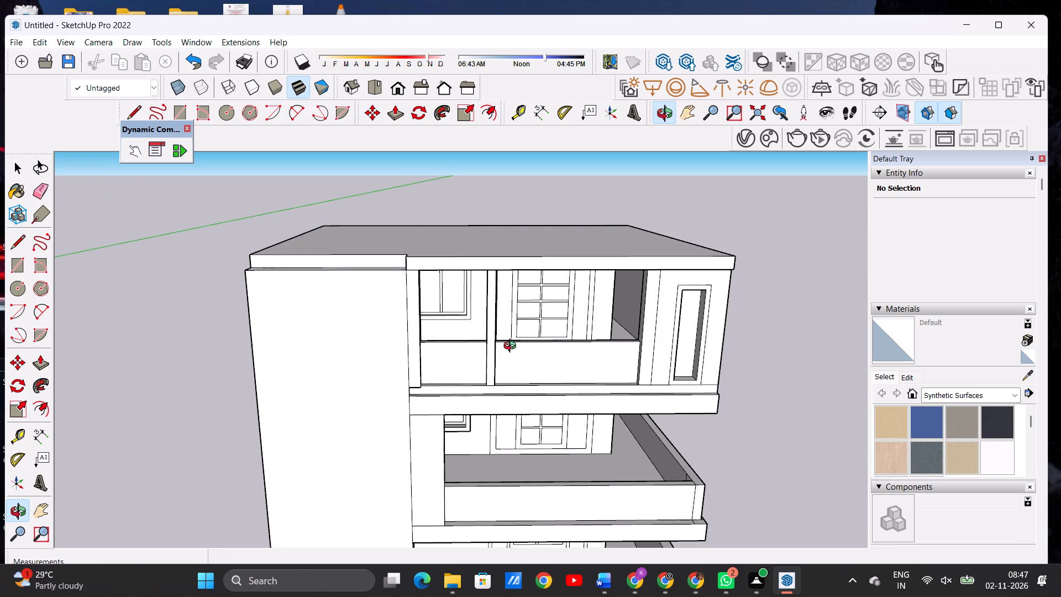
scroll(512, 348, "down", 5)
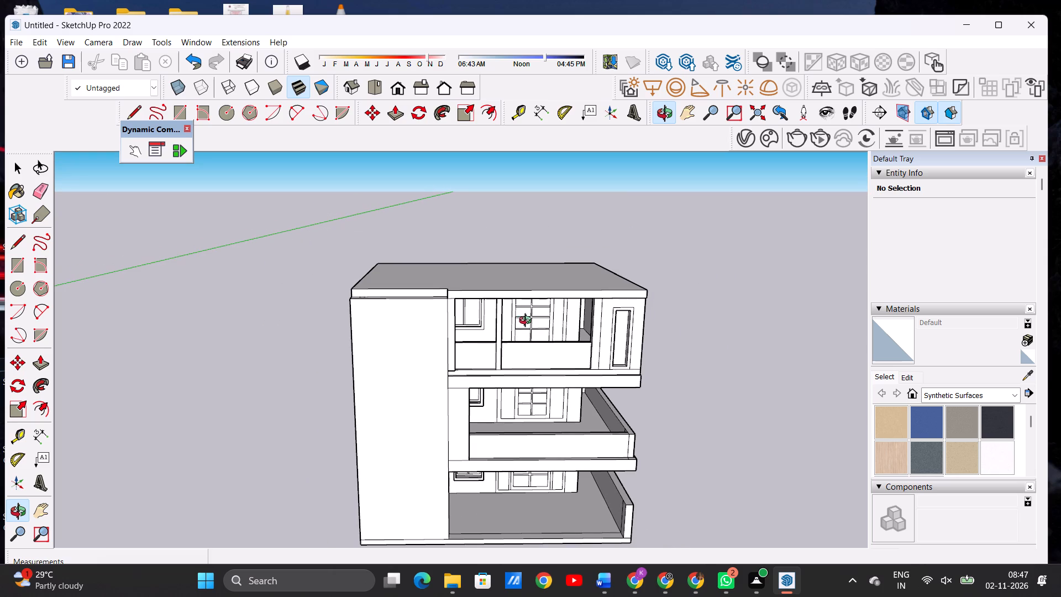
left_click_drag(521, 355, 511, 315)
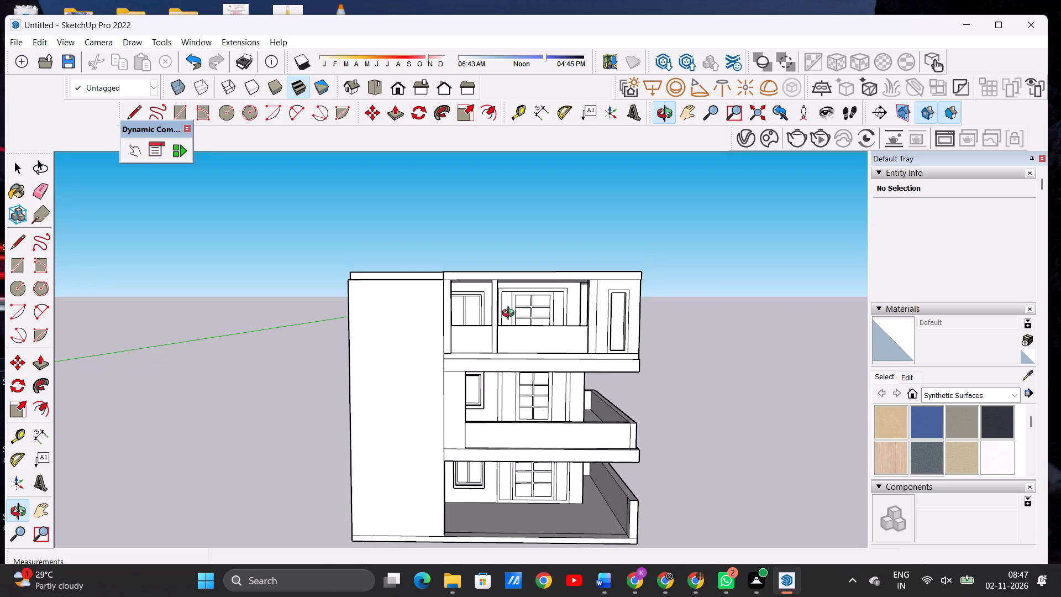
Push/Pull the side face of the top-floor balcony's post outward to widen the post.
scroll(520, 343, "up", 6)
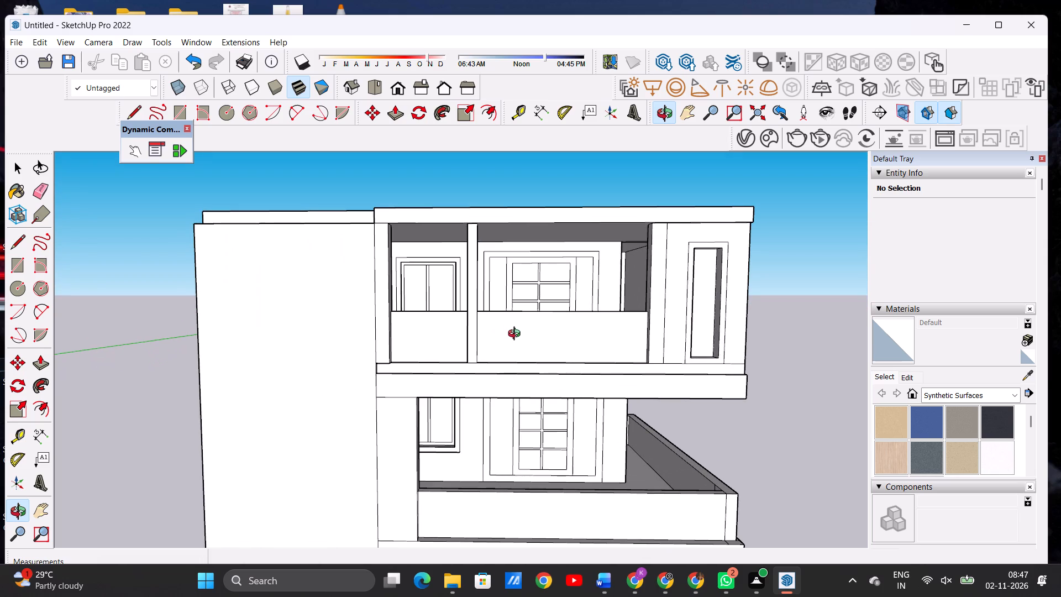
left_click_drag(455, 339, 534, 379)
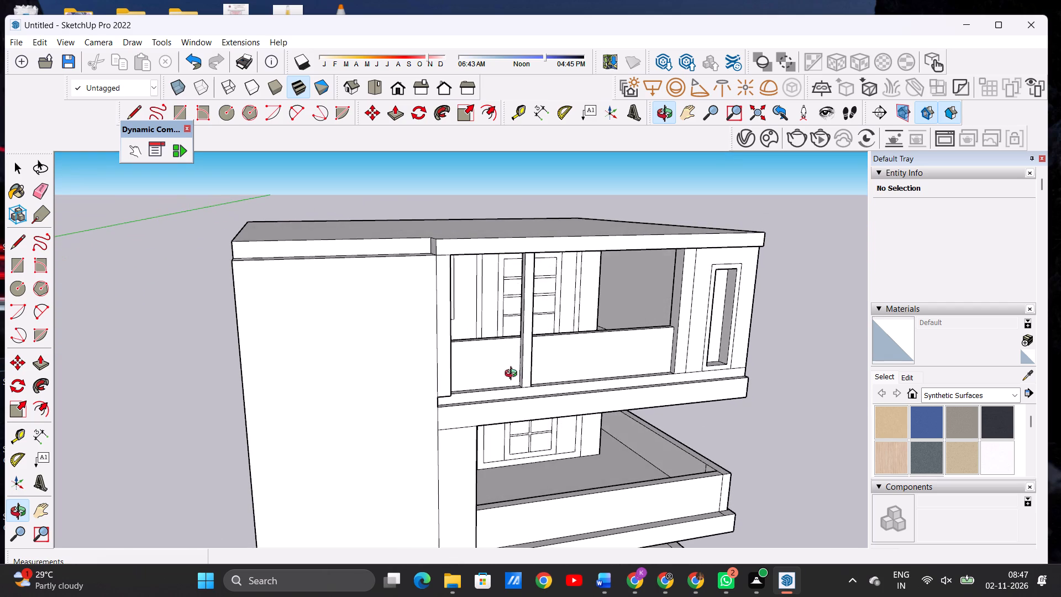
scroll(522, 376, "up", 11)
key("p")
scroll(522, 376, "up", 13)
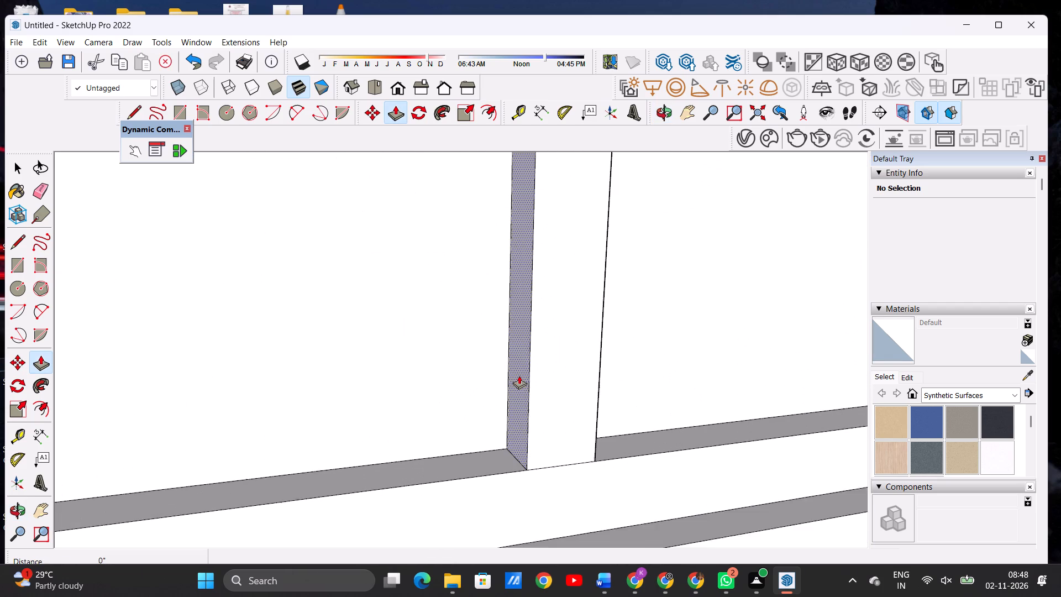
left_click(519, 375)
left_click(500, 380)
key("space")
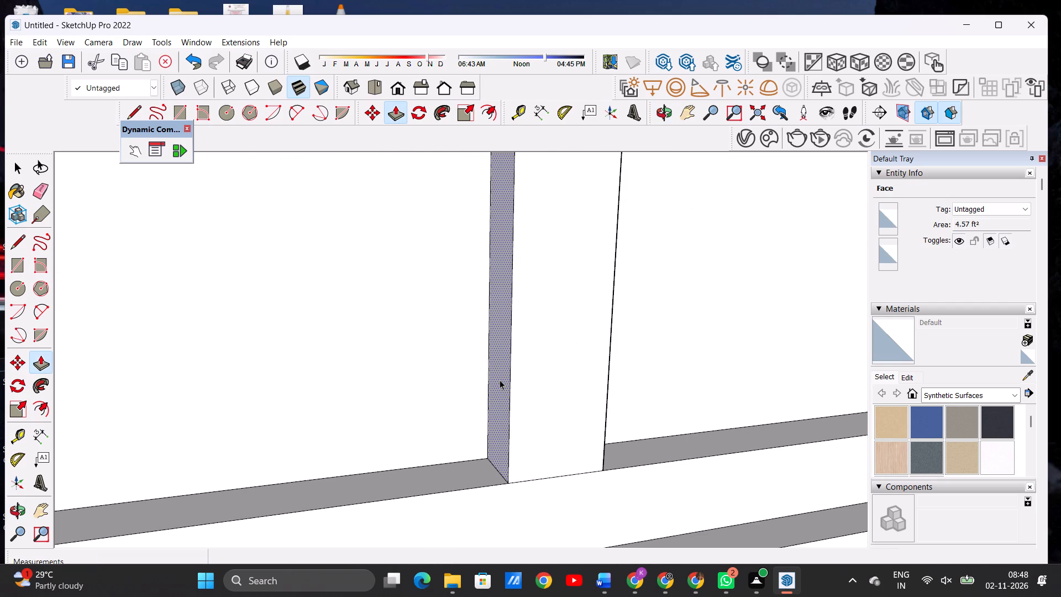
Examine the widened post from the front against the balcony parapet and the floors below.
left_click(659, 108)
left_click_drag(633, 336, 548, 348)
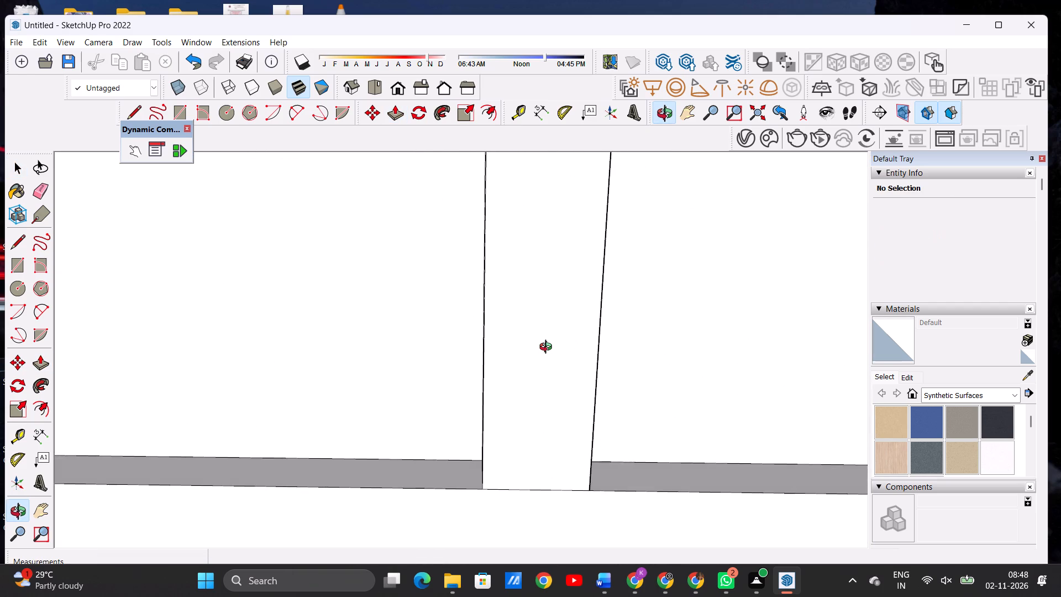
scroll(553, 360, "down", 18)
scroll(503, 396, "up", 1)
scroll(502, 396, "down", 10)
left_click_drag(535, 397, 559, 370)
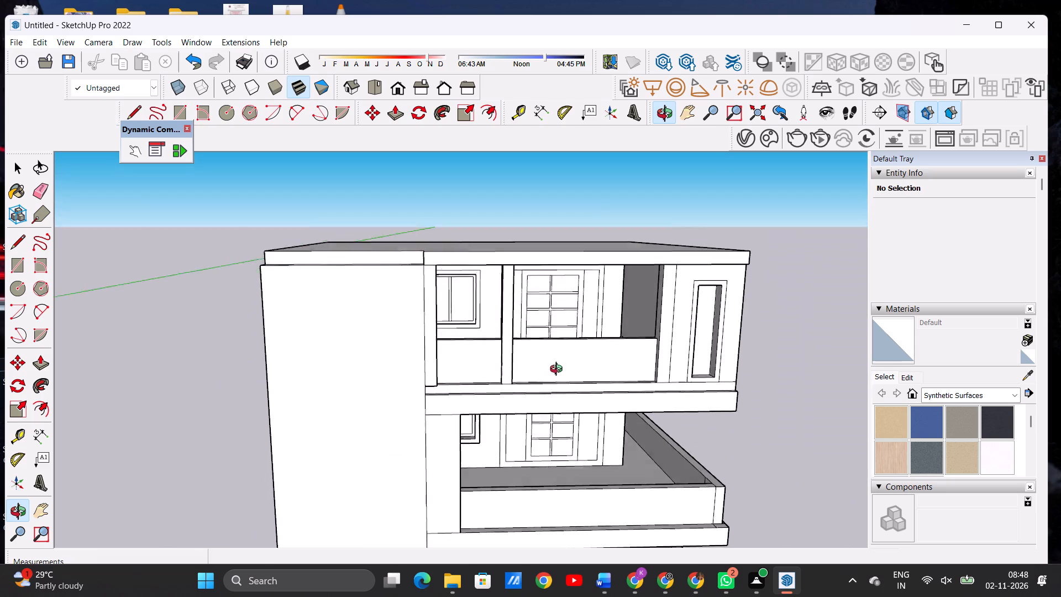
left_click_drag(559, 370, 559, 362)
left_click_drag(529, 363, 515, 363)
scroll(443, 371, "down", 6)
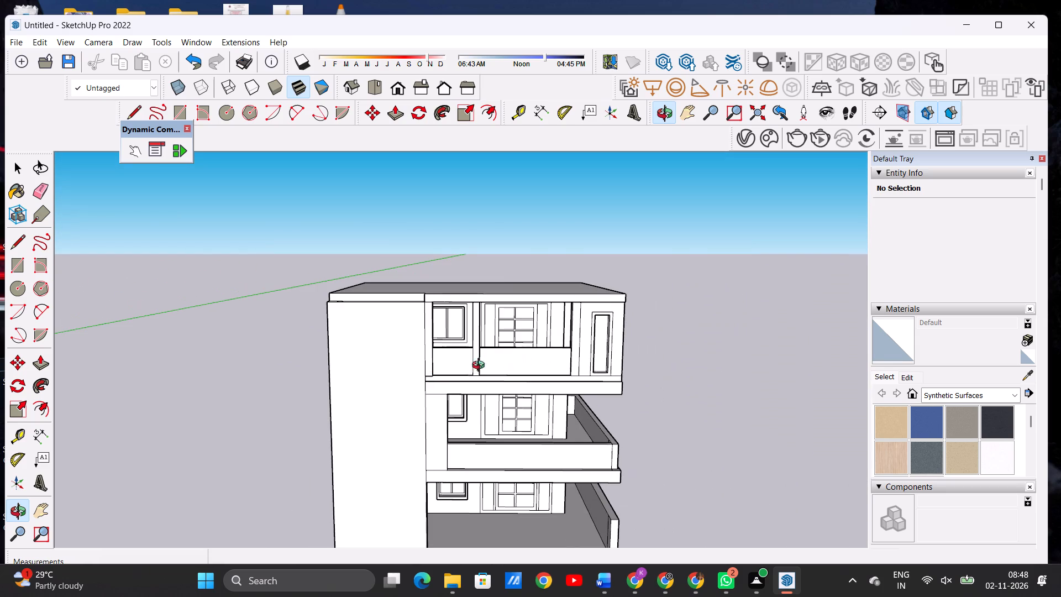
scroll(574, 361, "up", 4)
scroll(586, 374, "down", 2)
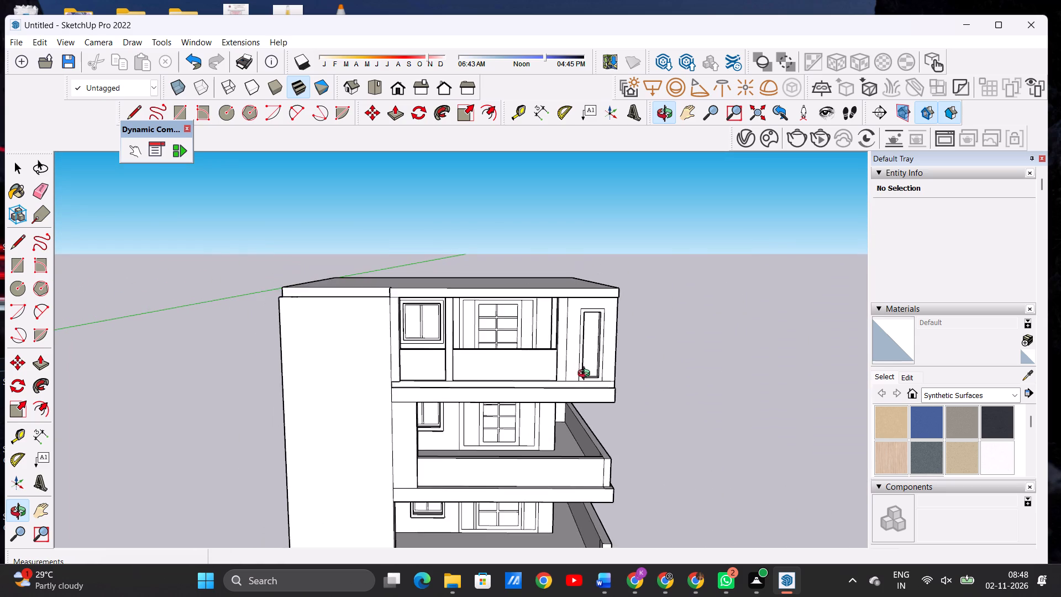
scroll(586, 375, "down", 4)
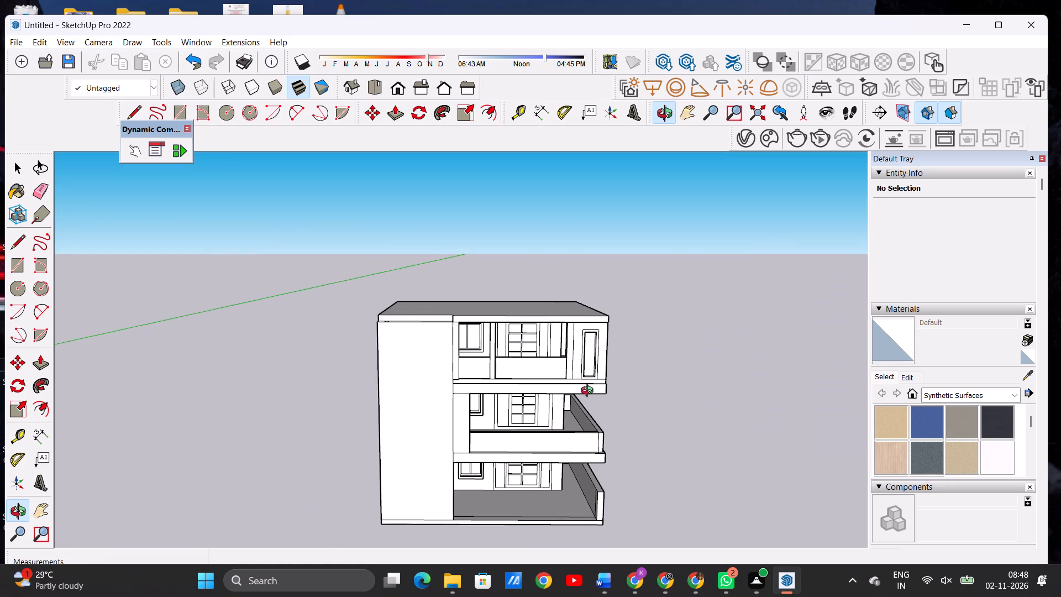
Examine the whole building from its front, sides and above, including the roof slab and its stepped front edge.
scroll(590, 392, "up", 5)
left_click_drag(623, 373, 403, 420)
scroll(469, 380, "up", 1)
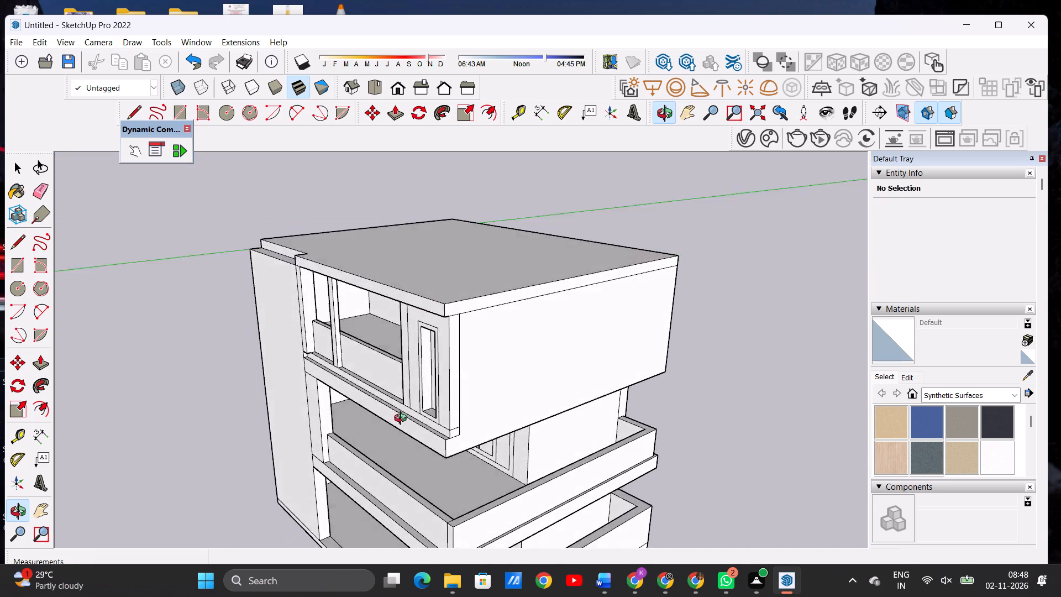
left_click_drag(403, 420, 569, 419)
left_click_drag(370, 384, 531, 389)
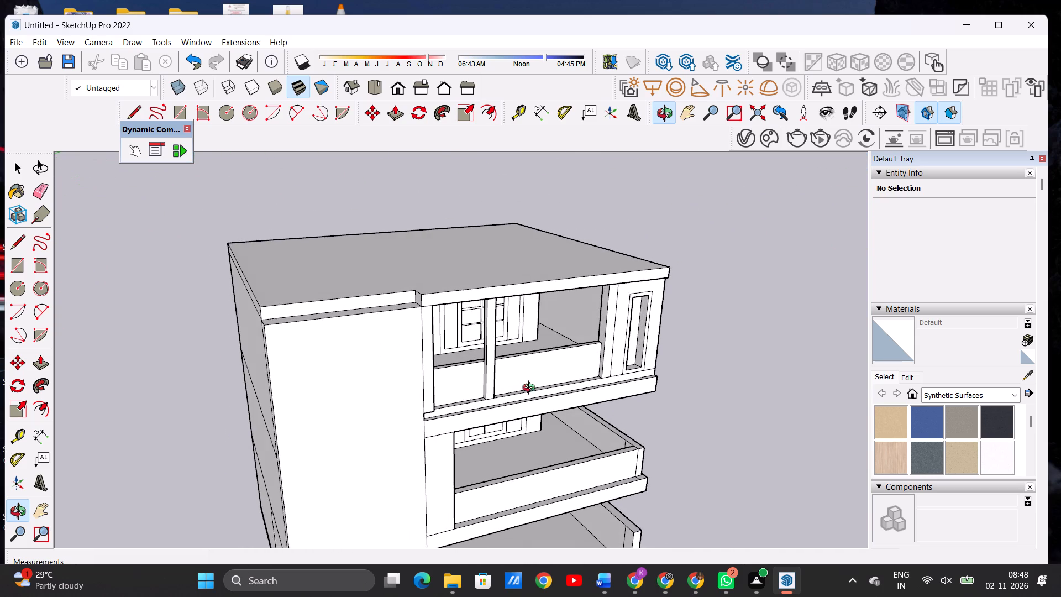
left_click_drag(531, 389, 457, 391)
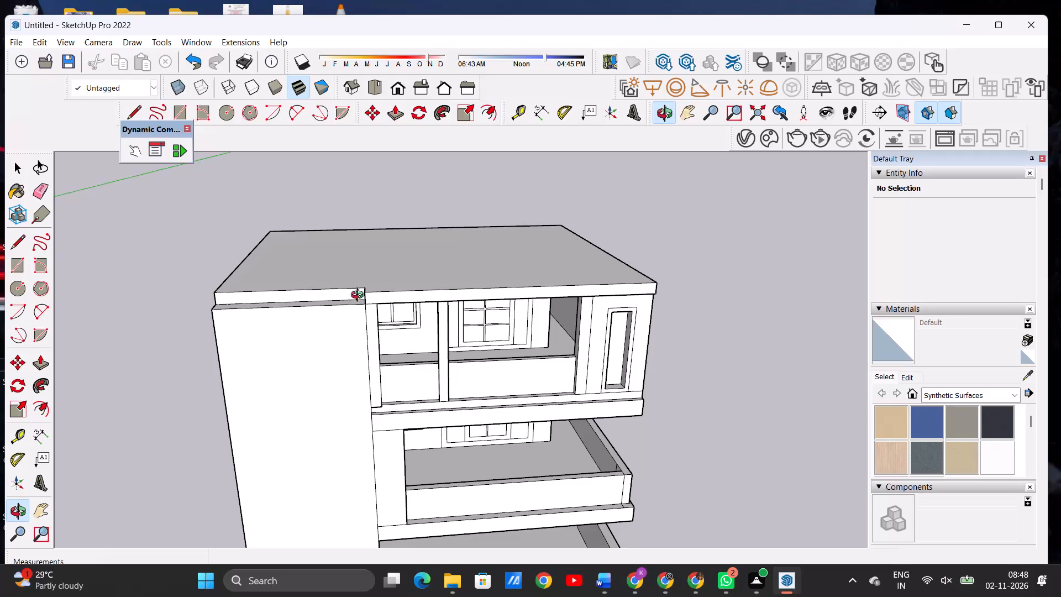
scroll(539, 334, "down", 7)
scroll(450, 336, "down", 1)
scroll(451, 335, "up", 13)
left_click_drag(450, 322, 582, 330)
left_click_drag(583, 330, 528, 332)
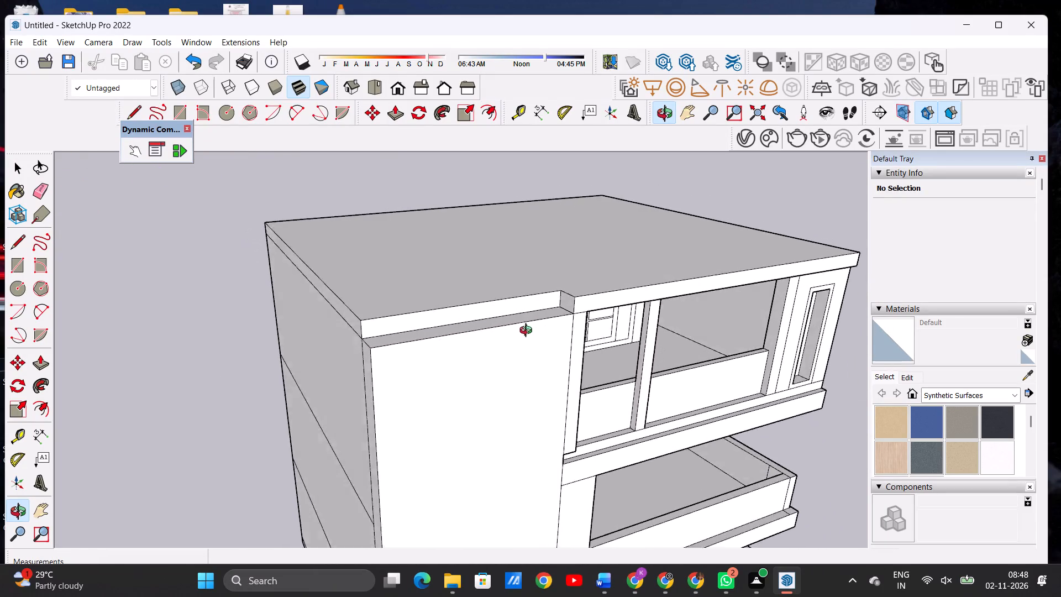
left_click_drag(528, 332, 470, 336)
scroll(410, 347, "down", 13)
left_click_drag(535, 371, 517, 284)
left_click_drag(589, 310, 387, 321)
left_click_drag(536, 330, 565, 336)
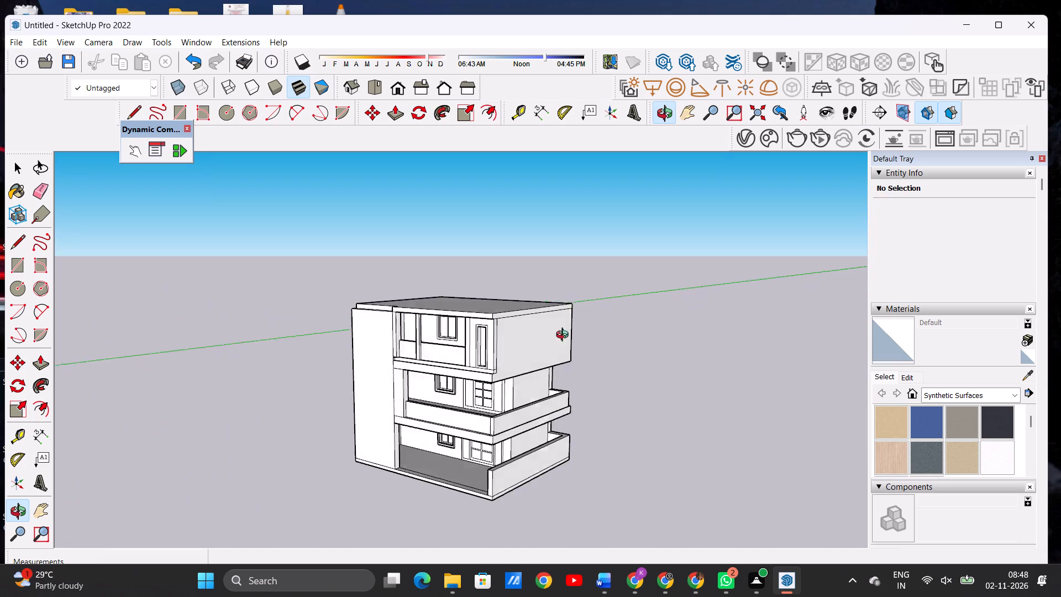
left_click_drag(565, 336, 617, 327)
left_click_drag(478, 375, 542, 305)
left_click_drag(542, 302, 542, 332)
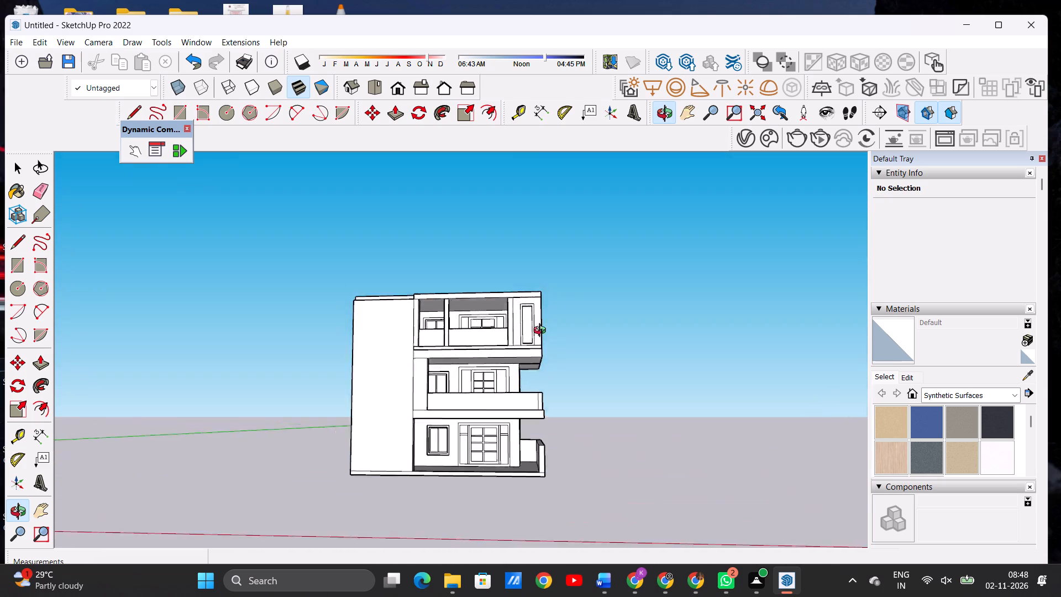
left_click_drag(542, 332, 564, 367)
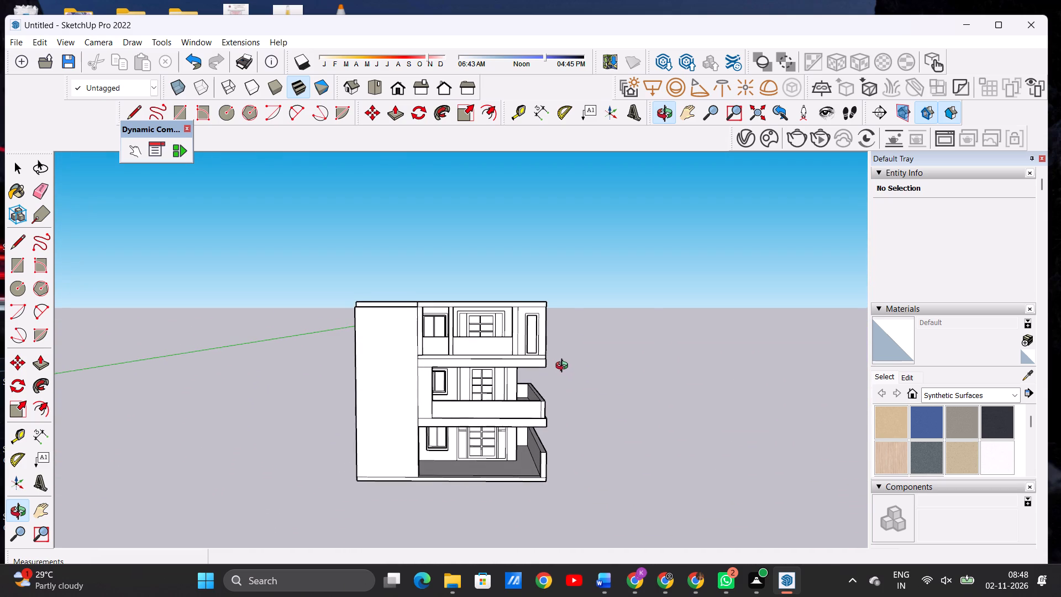
left_click_drag(564, 367, 564, 368)
scroll(544, 391, "down", 5)
scroll(453, 315, "up", 2)
scroll(453, 315, "down", 1)
scroll(453, 315, "up", 1)
scroll(453, 315, "down", 1)
scroll(456, 329, "up", 1)
scroll(456, 329, "down", 1)
scroll(456, 329, "up", 8)
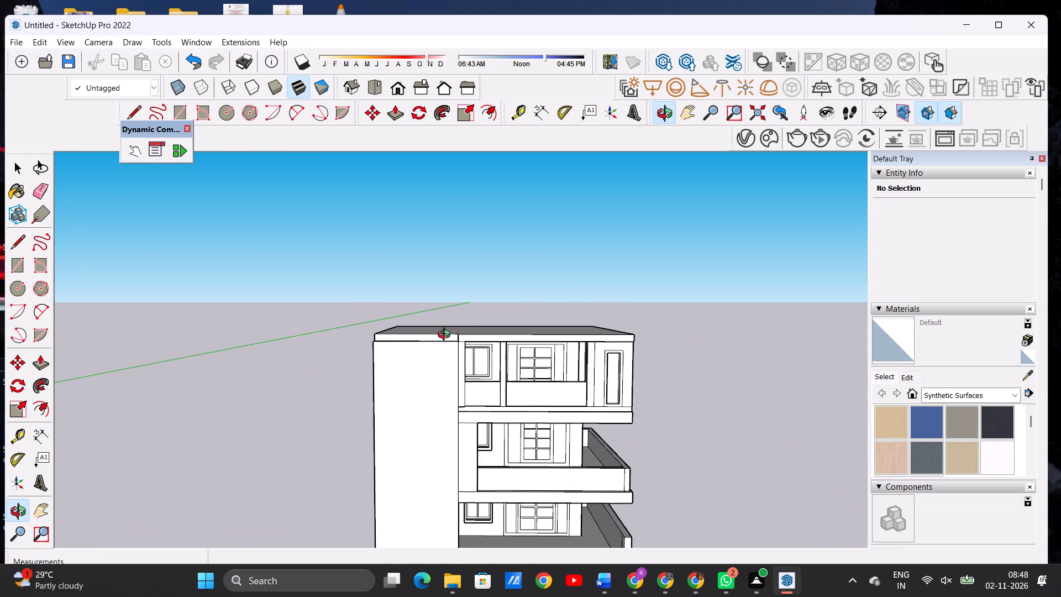
Push/Pull the narrow ledge in front of the roof slab, atop the blank front wall, up about 11 15/16" to the roof's top.
scroll(447, 336, "up", 6)
left_click_drag(405, 323, 432, 386)
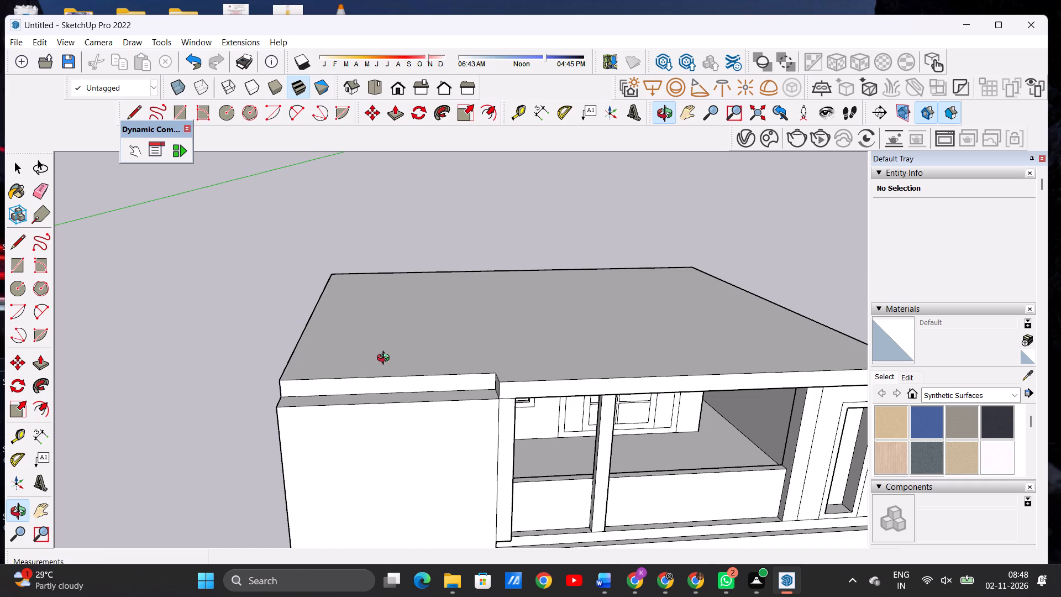
scroll(386, 359, "down", 4)
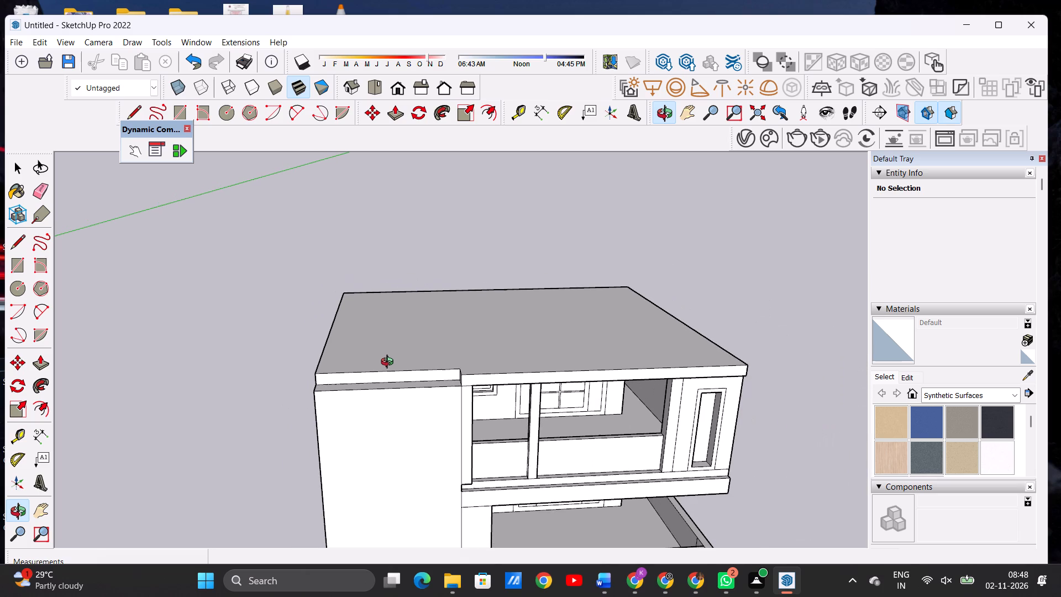
scroll(448, 381, "up", 5)
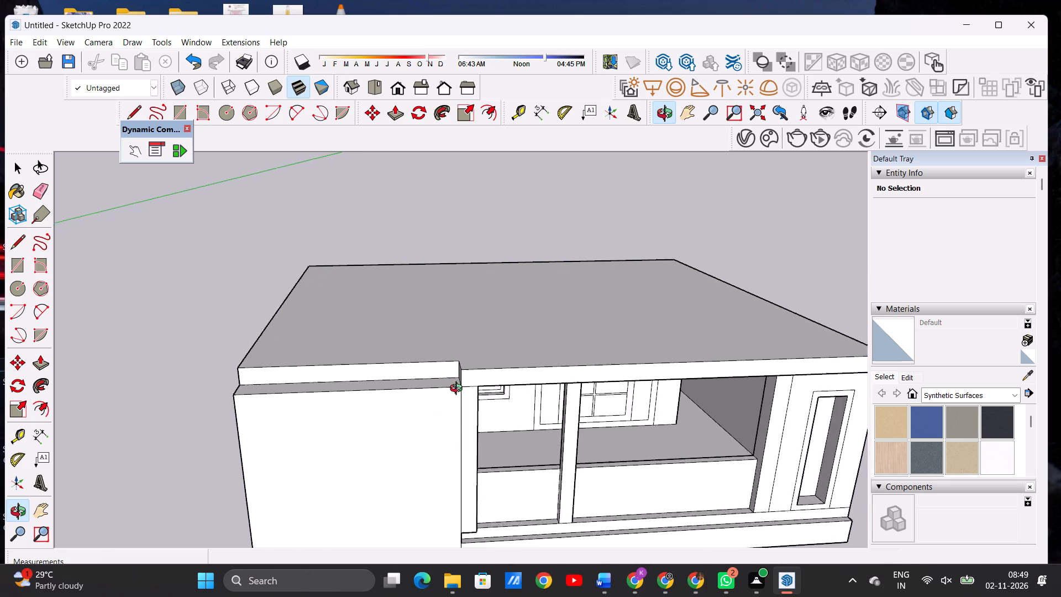
scroll(459, 390, "up", 3)
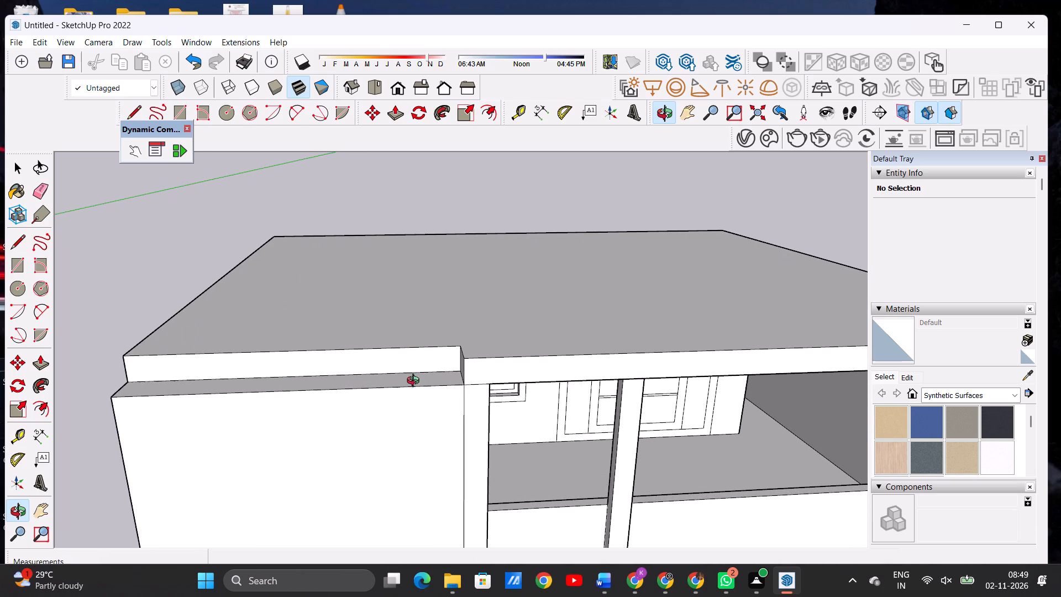
key("space")
key("p")
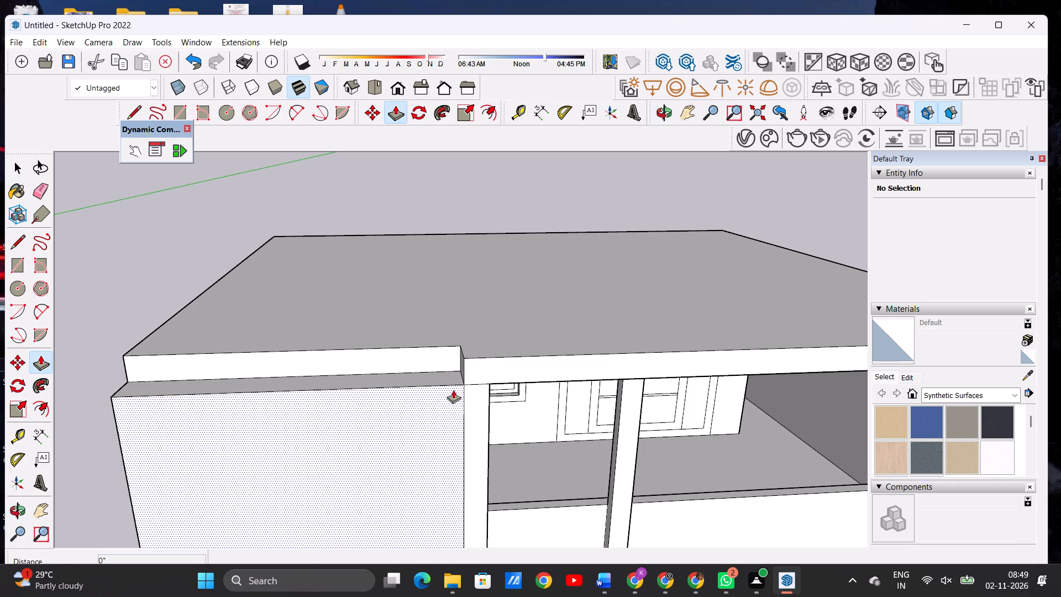
scroll(459, 379, "up", 6)
left_click(459, 379)
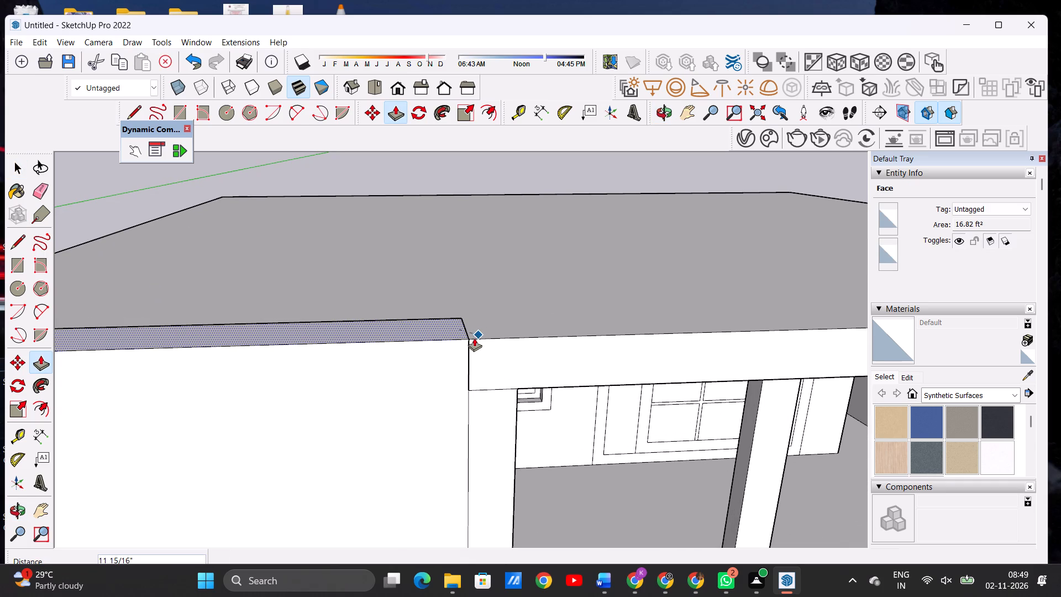
left_click(474, 338)
key("space")
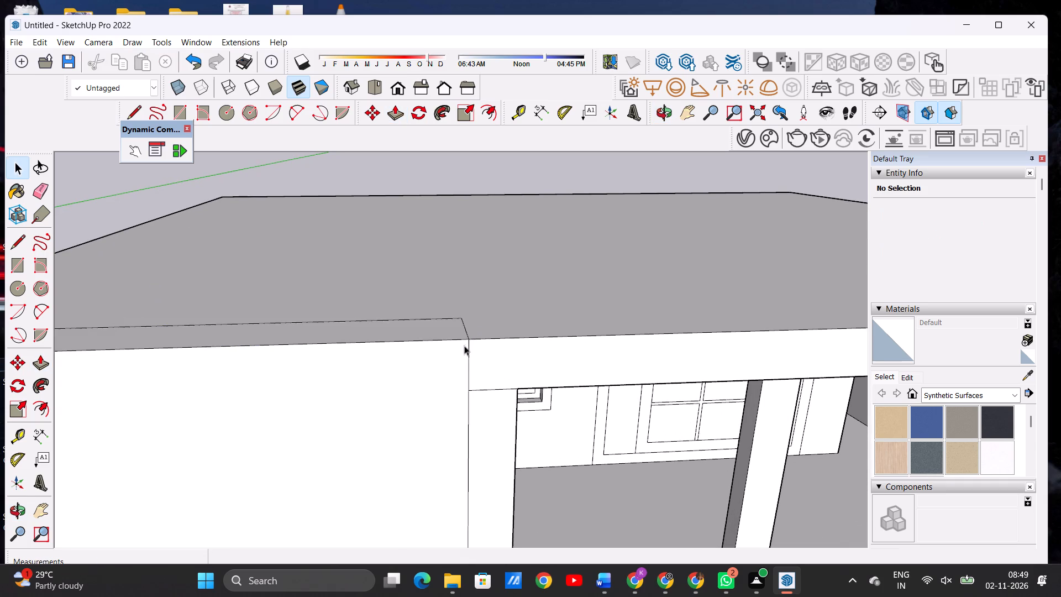
Draw lines extending the roof-front ledge about 5' 4" past its inner corner over the balcony, closing about 1' 4 3/4" to the front edge.
scroll(417, 338, "down", 20)
scroll(417, 338, "down", 4)
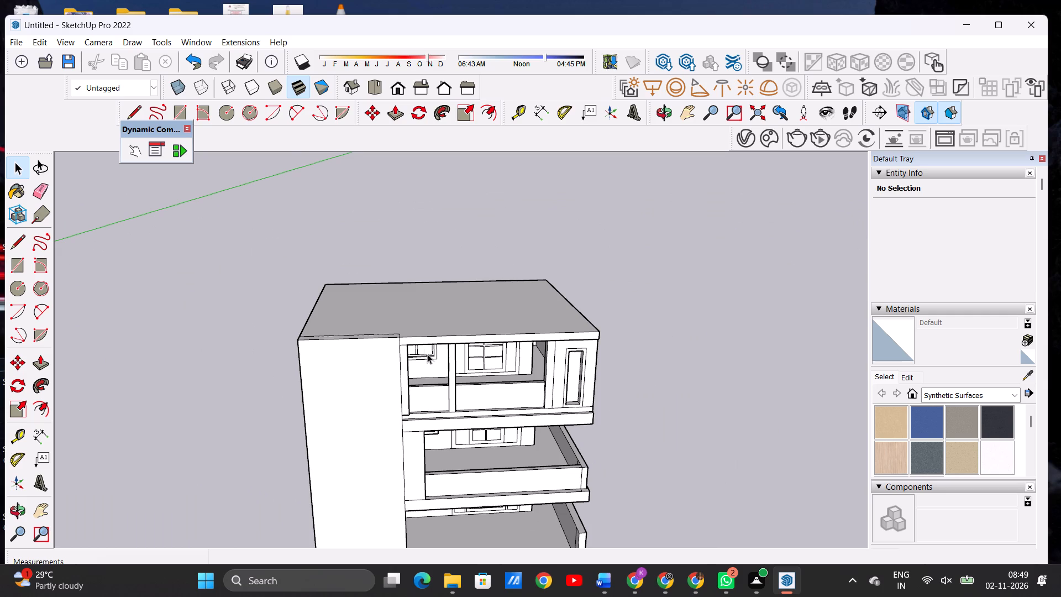
scroll(424, 350, "down", 4)
scroll(407, 333, "up", 1)
scroll(407, 329, "down", 1)
scroll(407, 327, "up", 7)
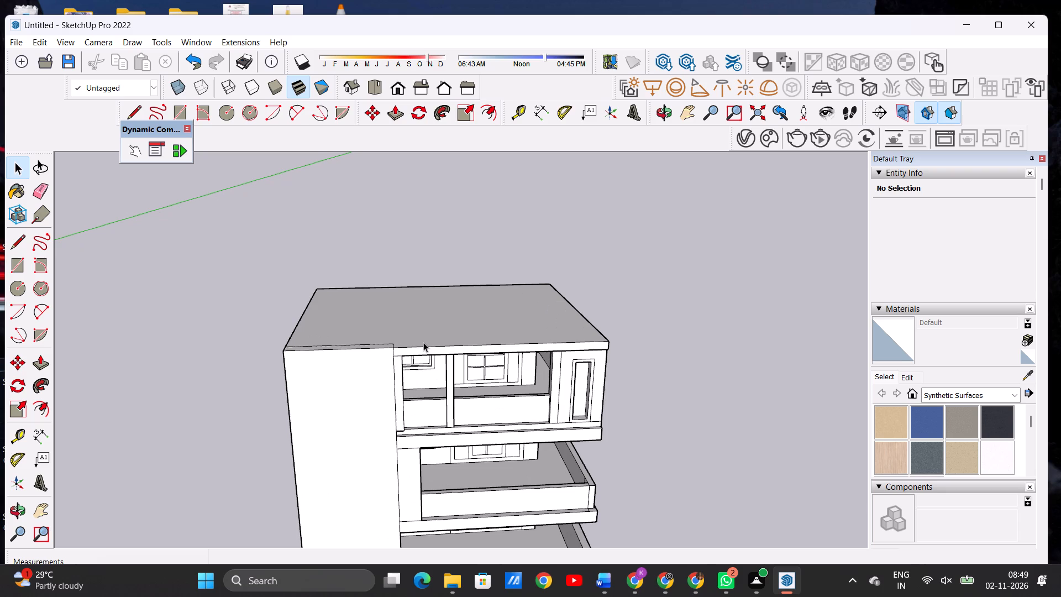
left_click_drag(419, 339, 419, 367)
left_click(662, 113)
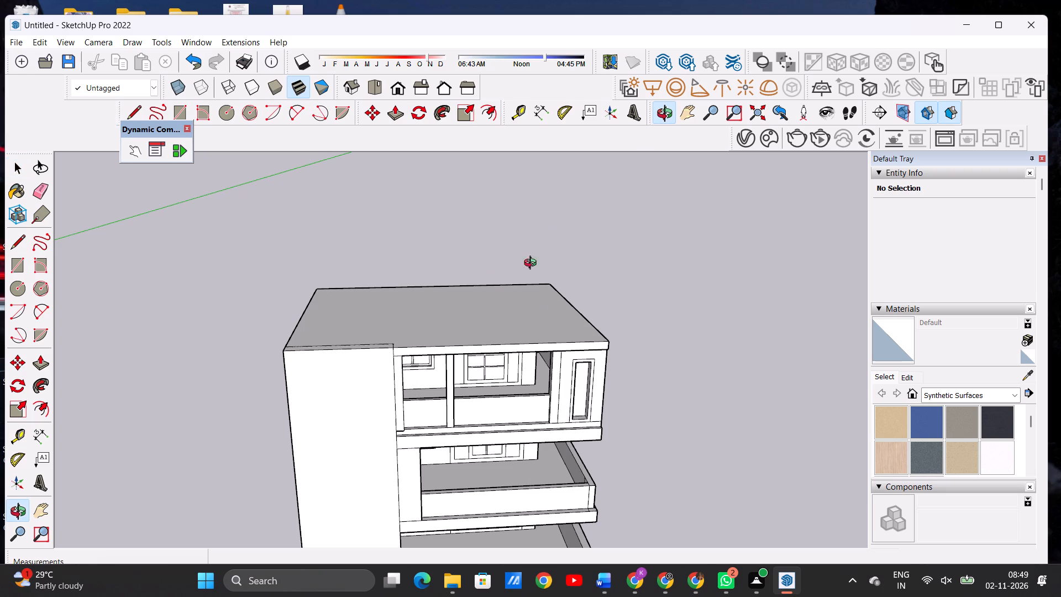
left_click_drag(495, 290, 486, 385)
scroll(408, 421, "up", 4)
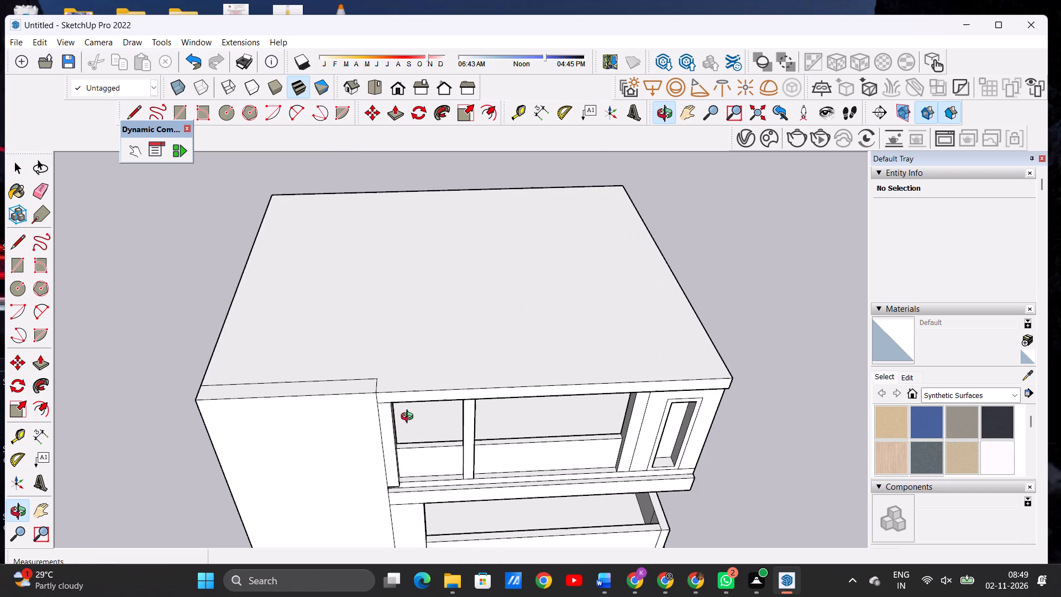
key("l")
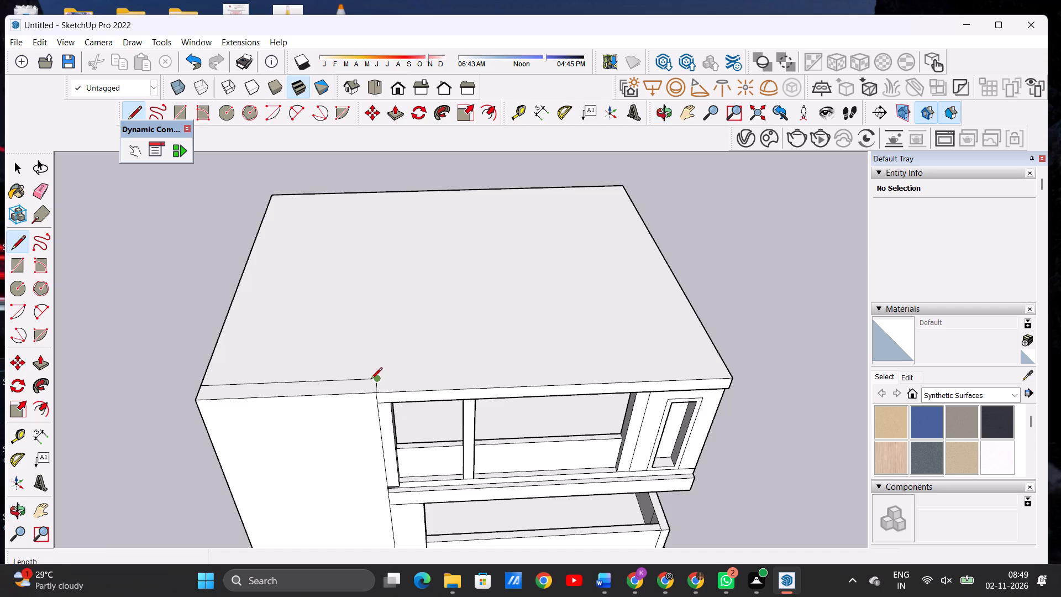
left_click(374, 378)
scroll(451, 380, "down", 2)
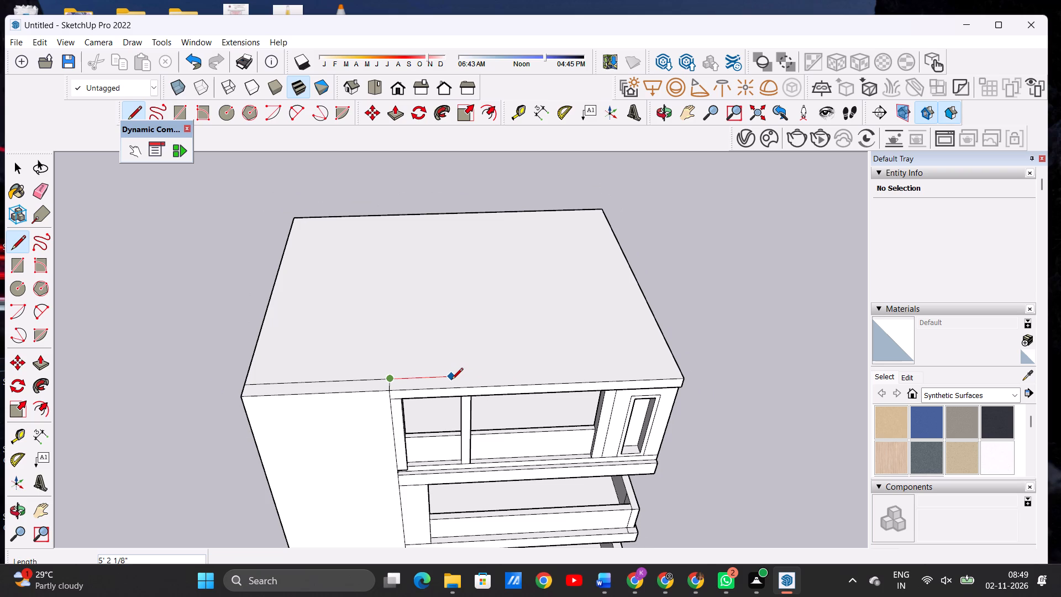
scroll(451, 380, "up", 5)
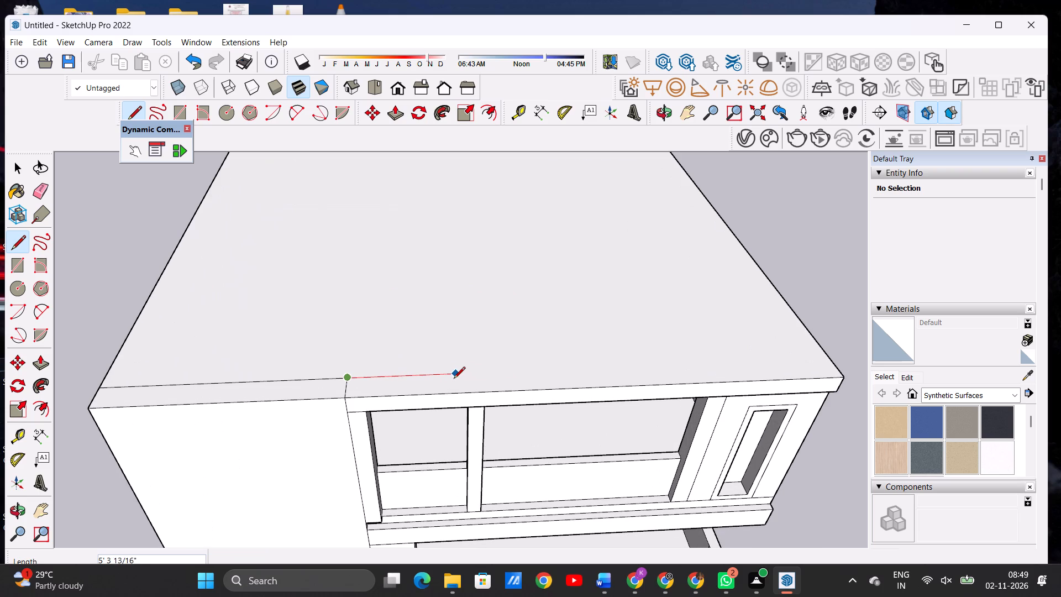
left_click(454, 379)
scroll(453, 386, "up", 5)
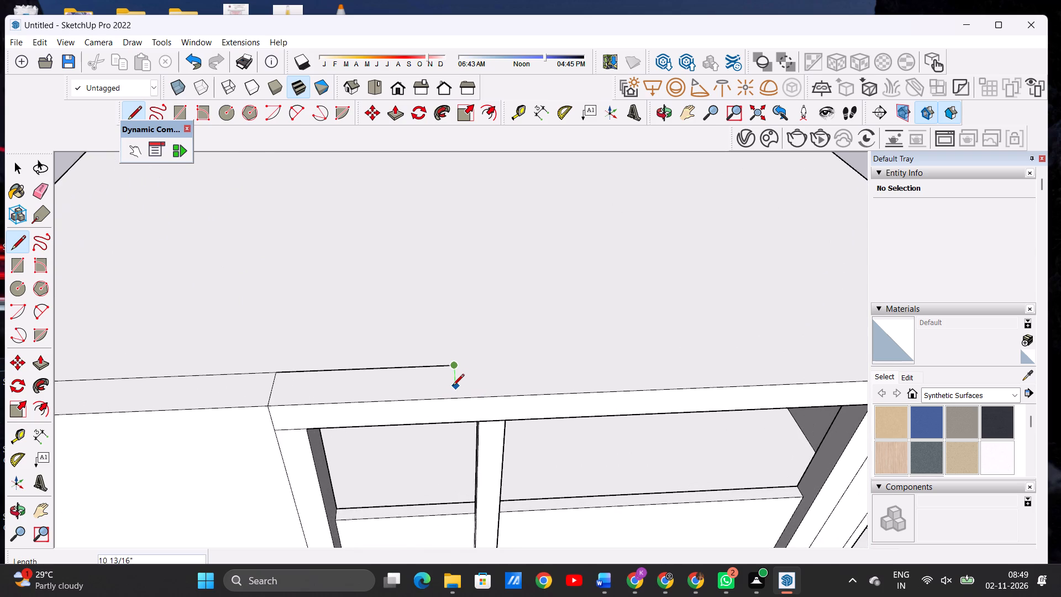
scroll(453, 386, "up", 3)
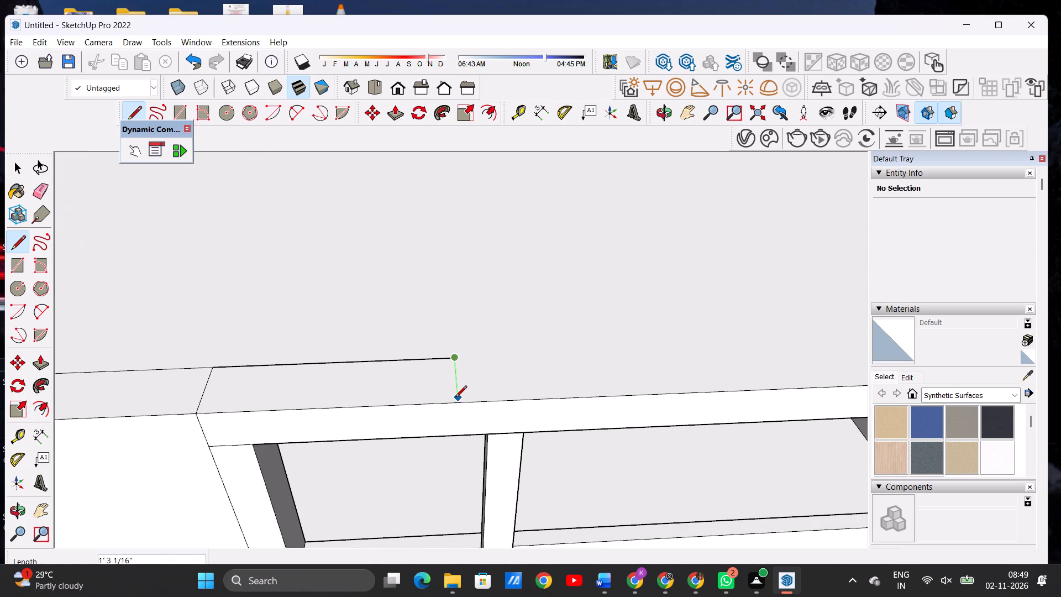
left_click(455, 401)
key("space")
Erase the short dividing edge between the original ledge and its new extension on the roof.
scroll(413, 429, "down", 2)
scroll(415, 432, "up", 1)
scroll(415, 432, "down", 8)
scroll(370, 426, "up", 1)
scroll(359, 426, "down", 3)
scroll(327, 414, "up", 3)
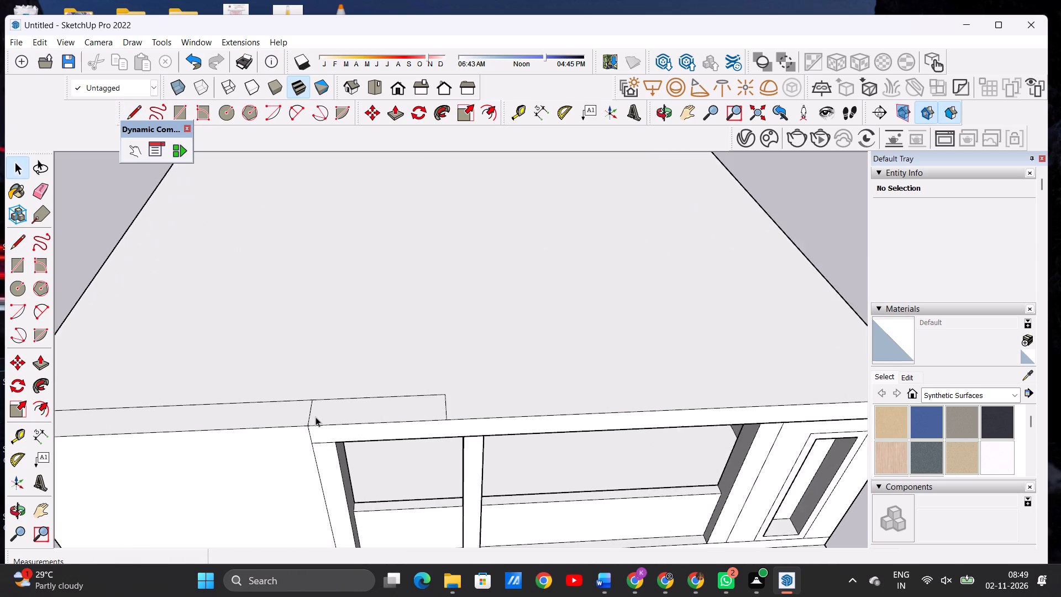
scroll(316, 417, "up", 2)
scroll(310, 417, "down", 1)
scroll(310, 417, "up", 3)
scroll(310, 417, "down", 2)
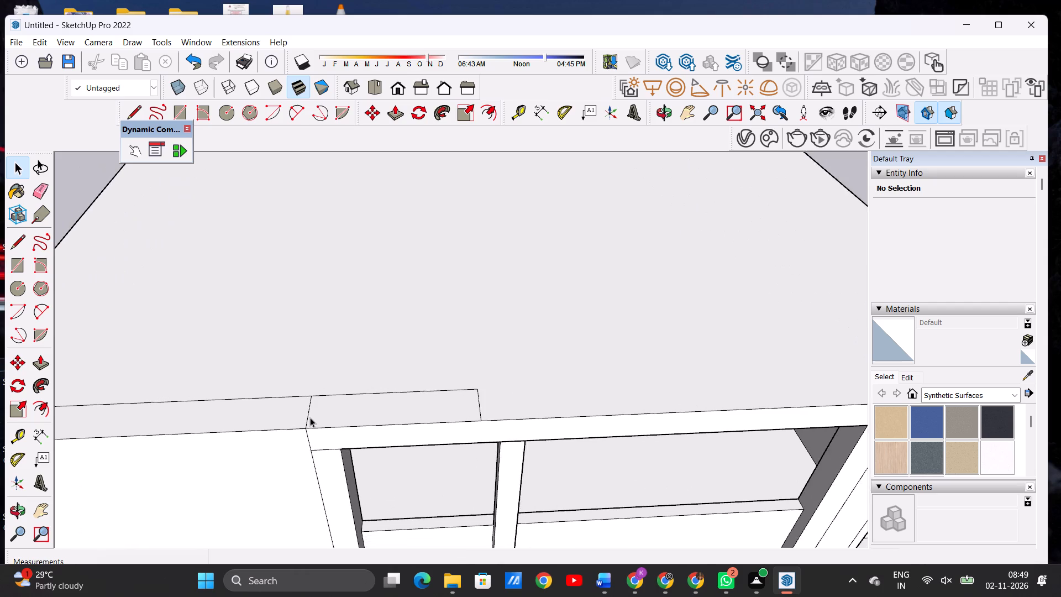
scroll(310, 417, "up", 5)
key("e")
left_click_drag(305, 405, 305, 406)
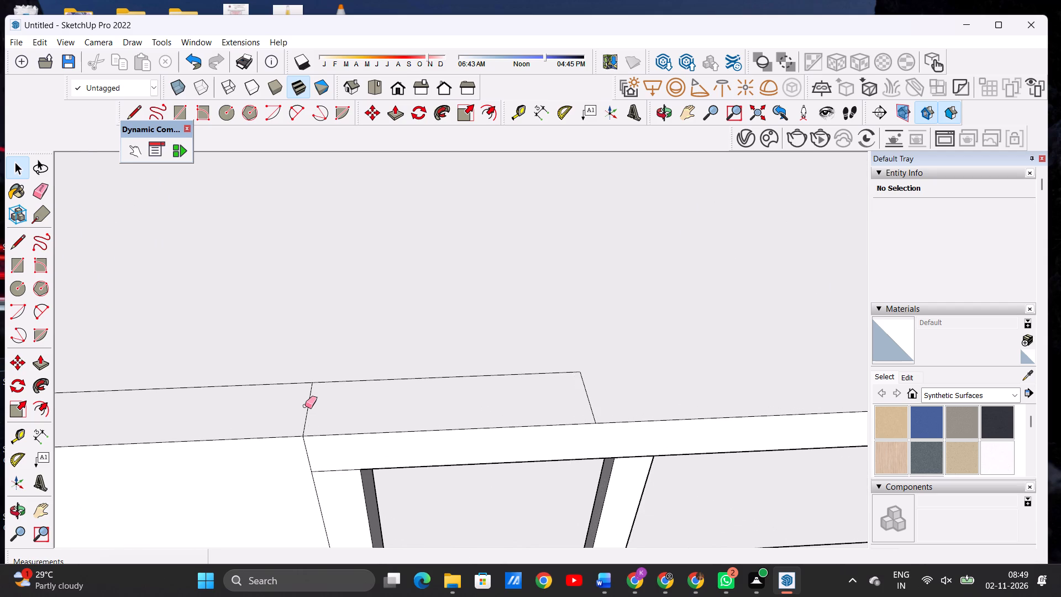
left_click_drag(305, 406, 314, 409)
key("space")
Push/Pull the extended front strip on the roof up about 9' 6 3/16" to form a tall wall.
scroll(346, 441, "down", 5)
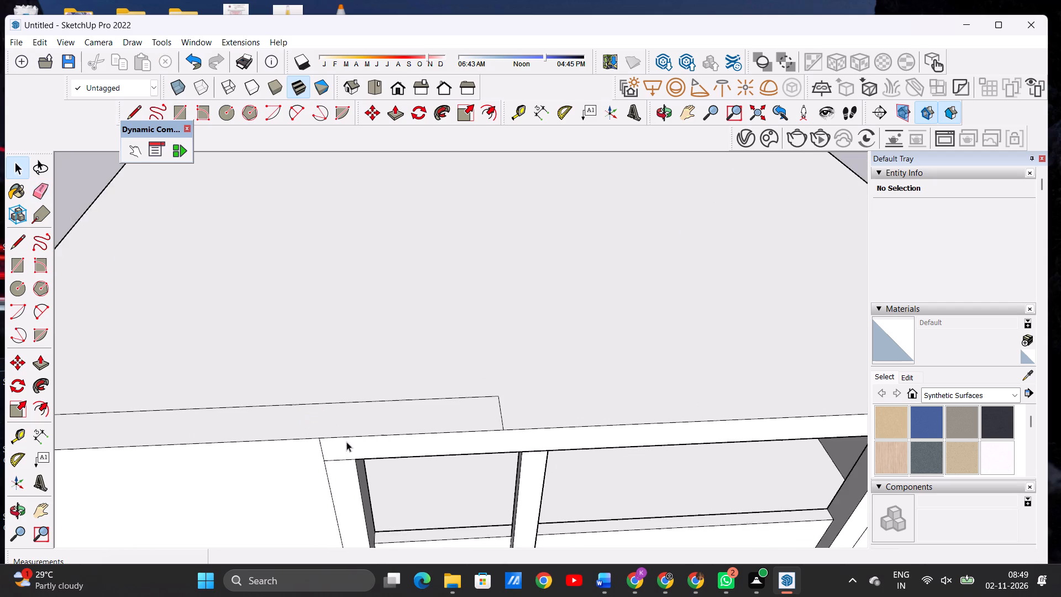
scroll(346, 442, "down", 4)
scroll(438, 421, "down", 5)
scroll(330, 441, "down", 2)
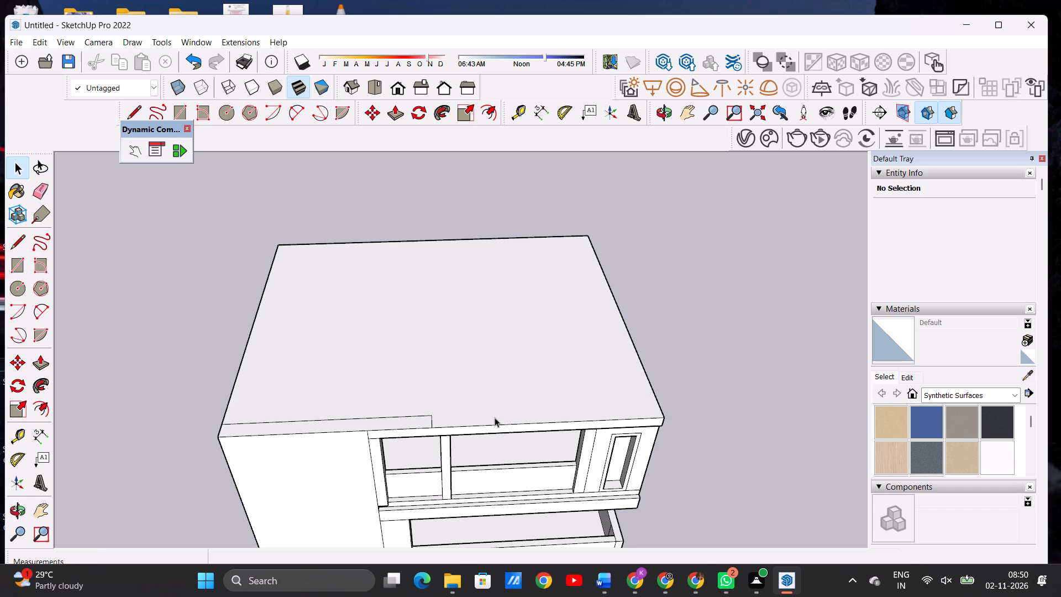
key("p")
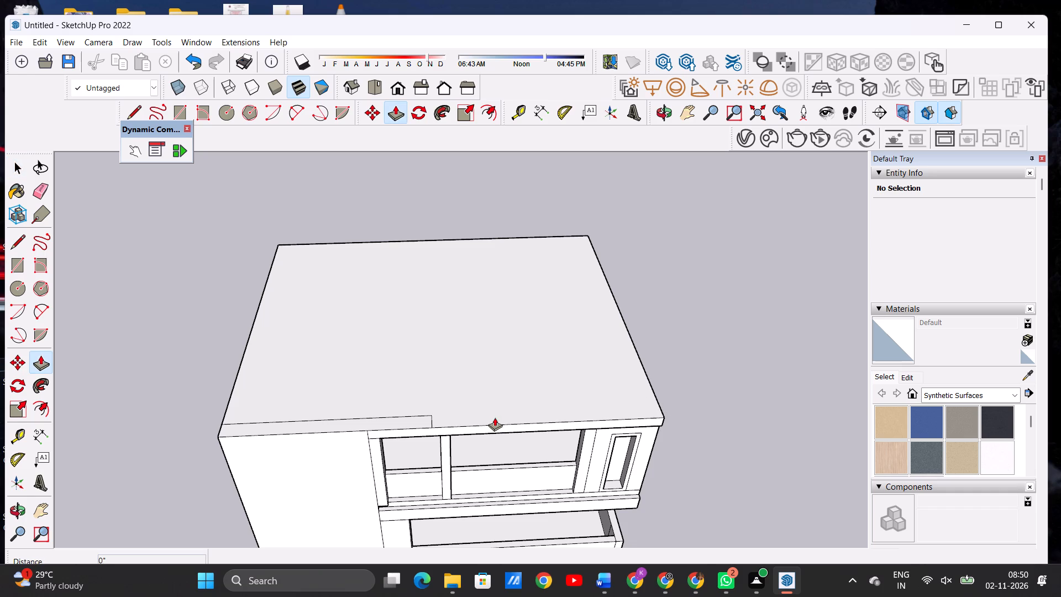
scroll(406, 415, "up", 6)
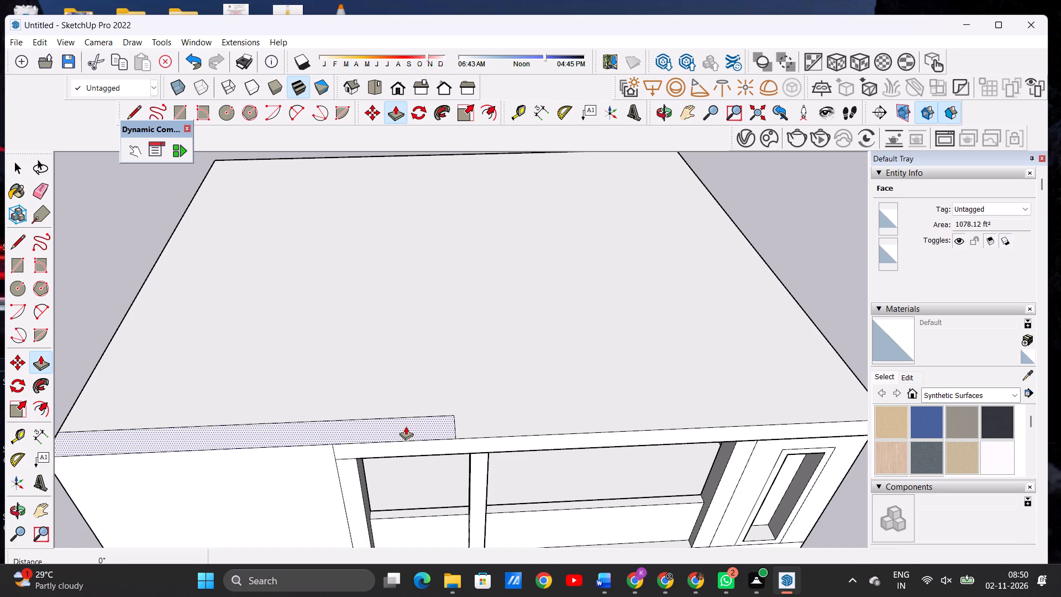
left_click(406, 426)
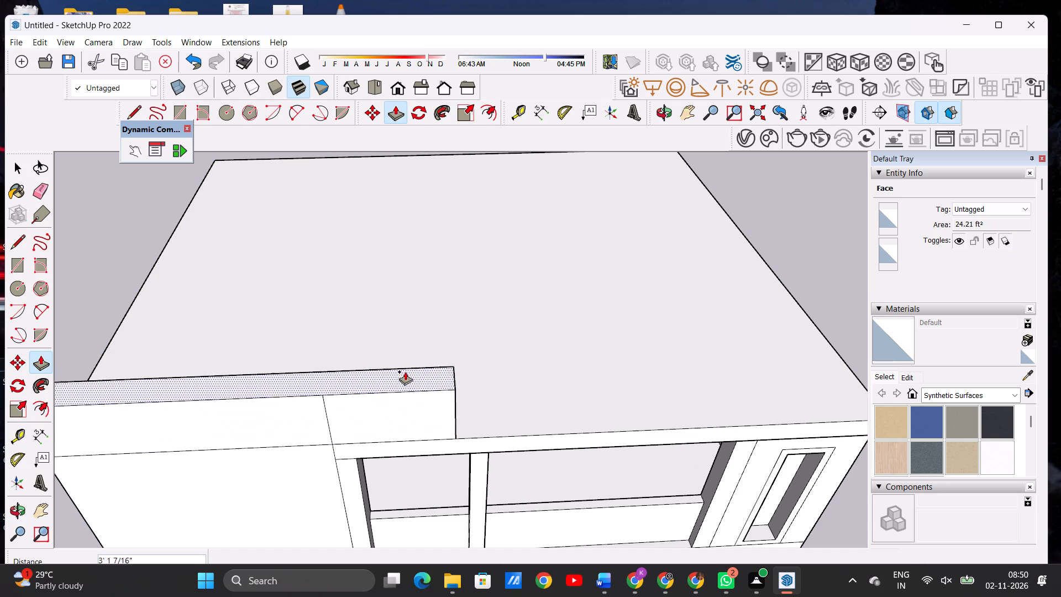
scroll(419, 387, "down", 7)
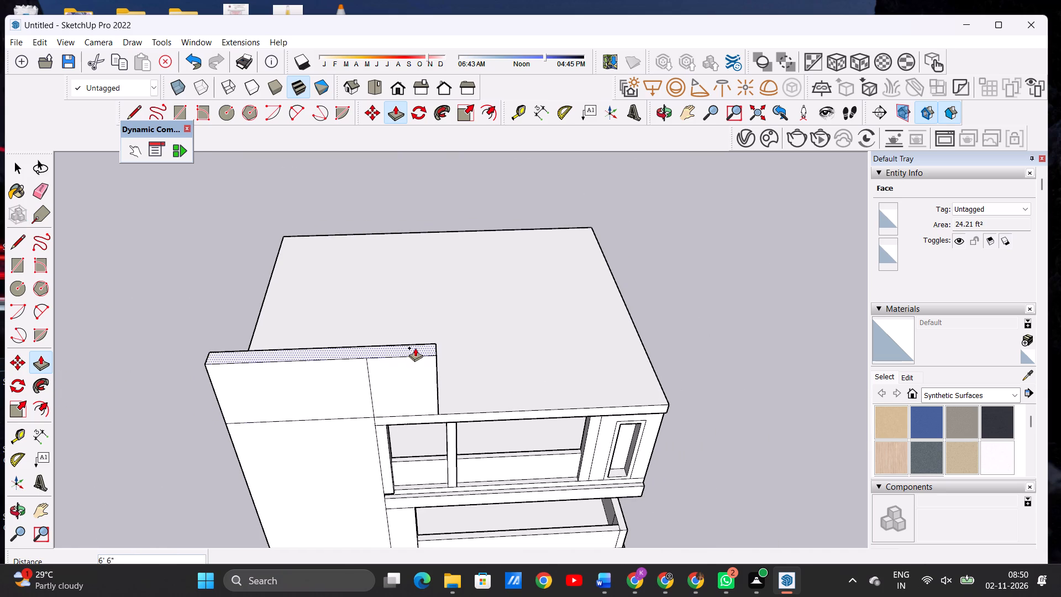
left_click(422, 317)
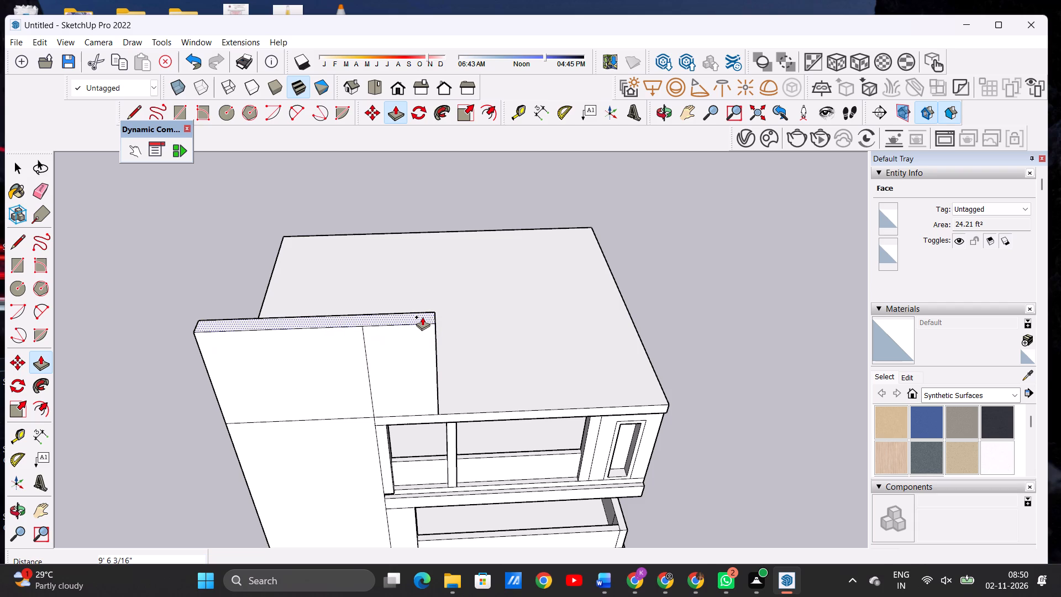
key("space")
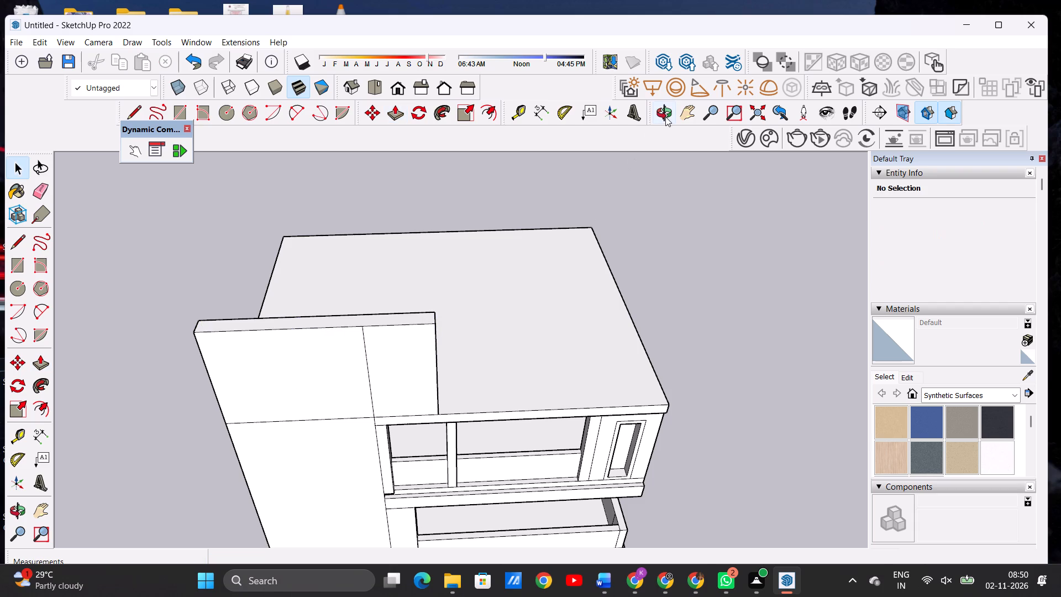
Examine the raised front wall from the front and at angles against the roof and the balconies below.
left_click(665, 117)
left_click_drag(457, 468, 412, 312)
scroll(466, 363, "down", 17)
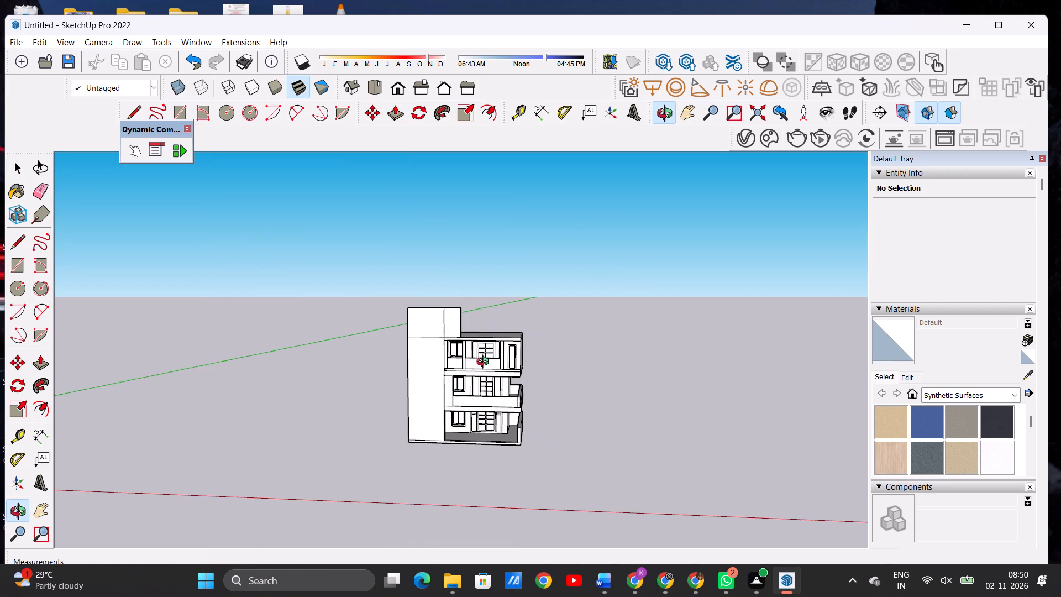
left_click_drag(406, 337, 438, 339)
scroll(460, 325, "up", 6)
scroll(460, 325, "down", 1)
scroll(460, 325, "up", 2)
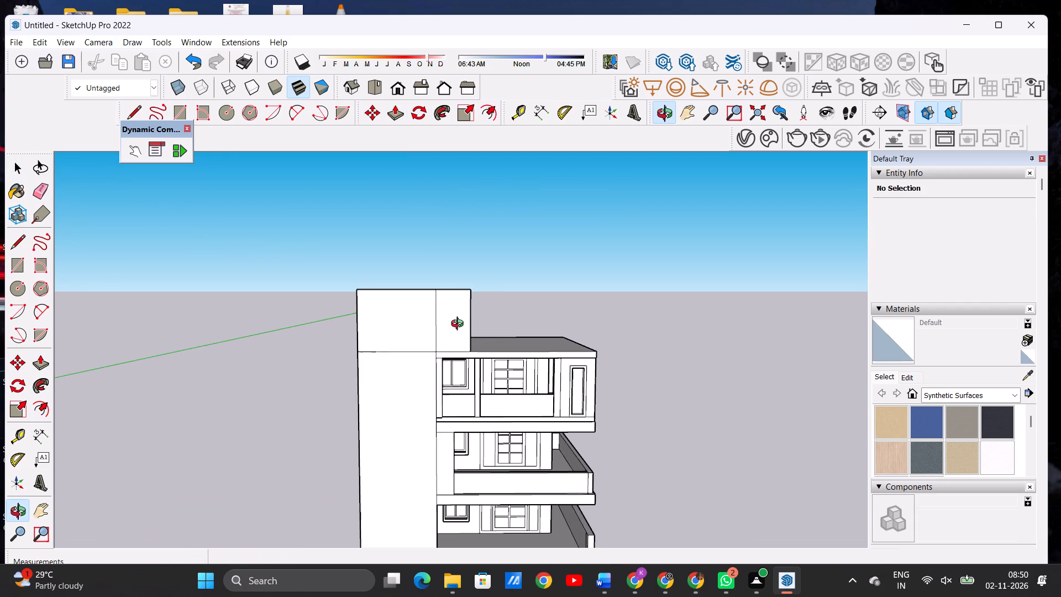
left_click_drag(495, 324, 463, 330)
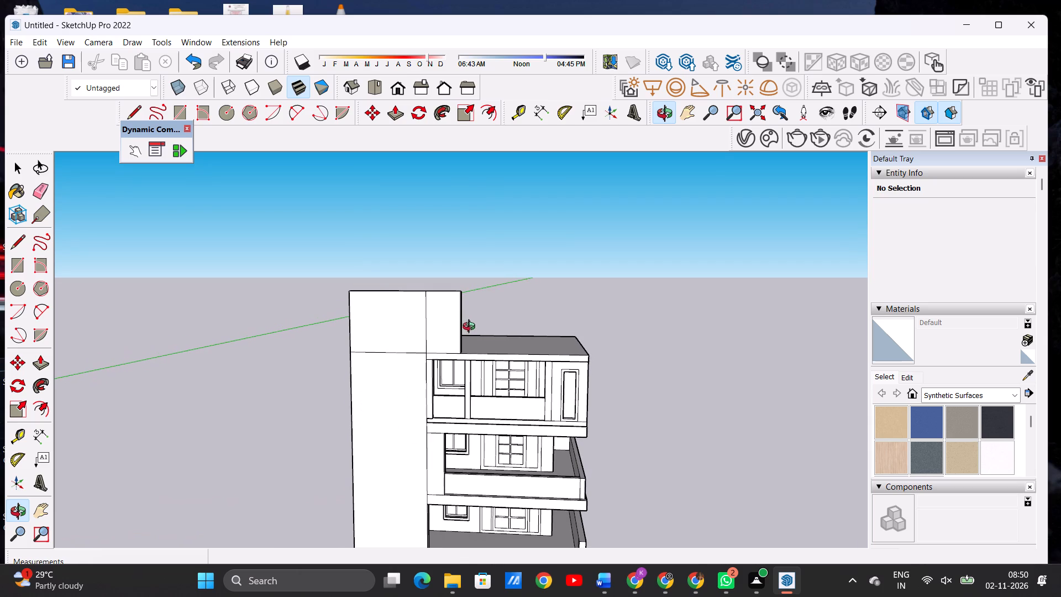
left_click_drag(428, 329, 449, 330)
scroll(397, 316, "down", 4)
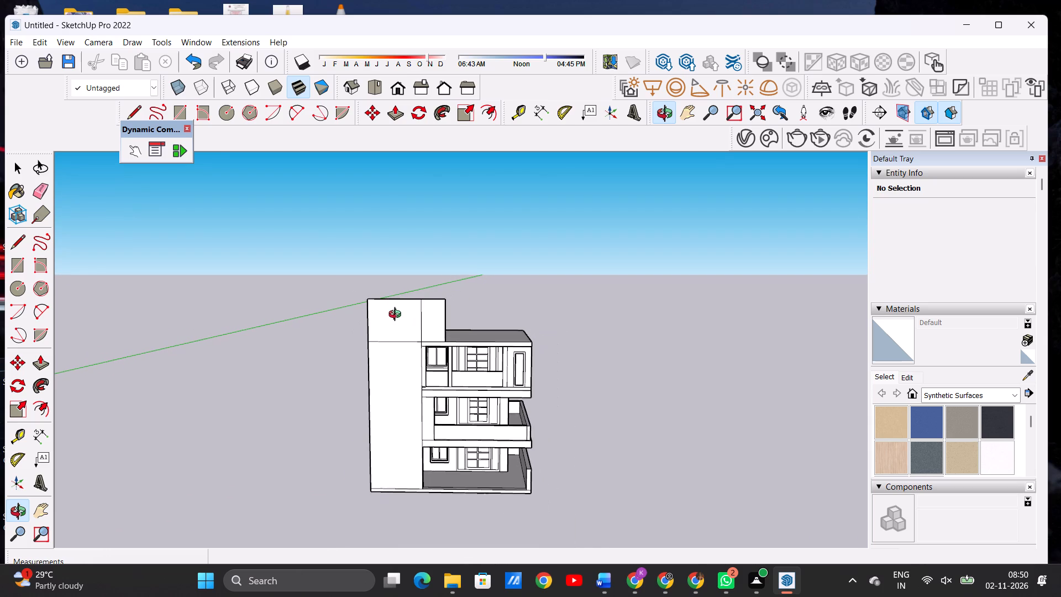
scroll(529, 335, "up", 3)
scroll(522, 348, "down", 1)
left_click_drag(469, 344, 459, 406)
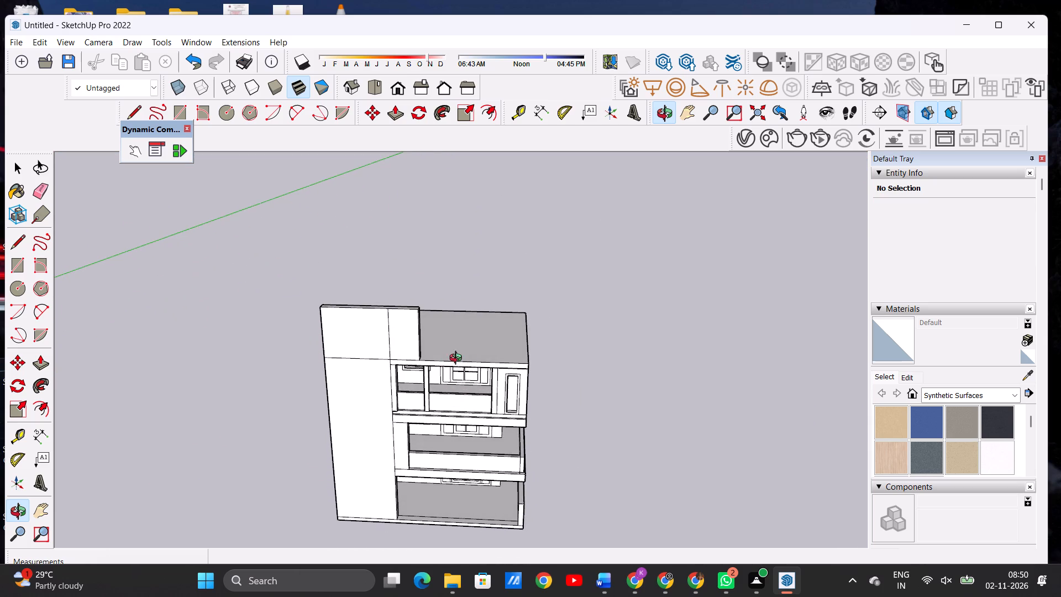
Draw two inset lines on the roof from the raised wall's inner corner, about 18' along the front edge and 27' 3" along the side edge.
scroll(516, 359, "up", 3)
left_click_drag(464, 330, 461, 364)
left_click_drag(514, 300, 492, 413)
left_click_drag(468, 310, 498, 397)
left_click_drag(474, 347, 444, 363)
left_click_drag(507, 356, 431, 353)
left_click_drag(478, 349, 407, 349)
left_click_drag(513, 347, 416, 349)
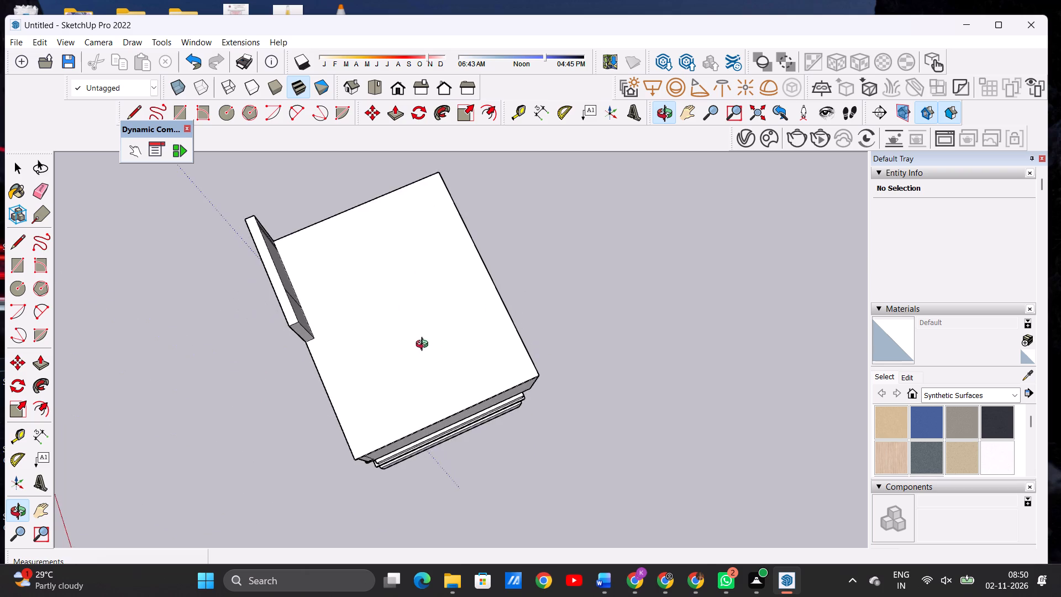
left_click_drag(471, 345, 406, 348)
scroll(408, 345, "up", 4)
key("space")
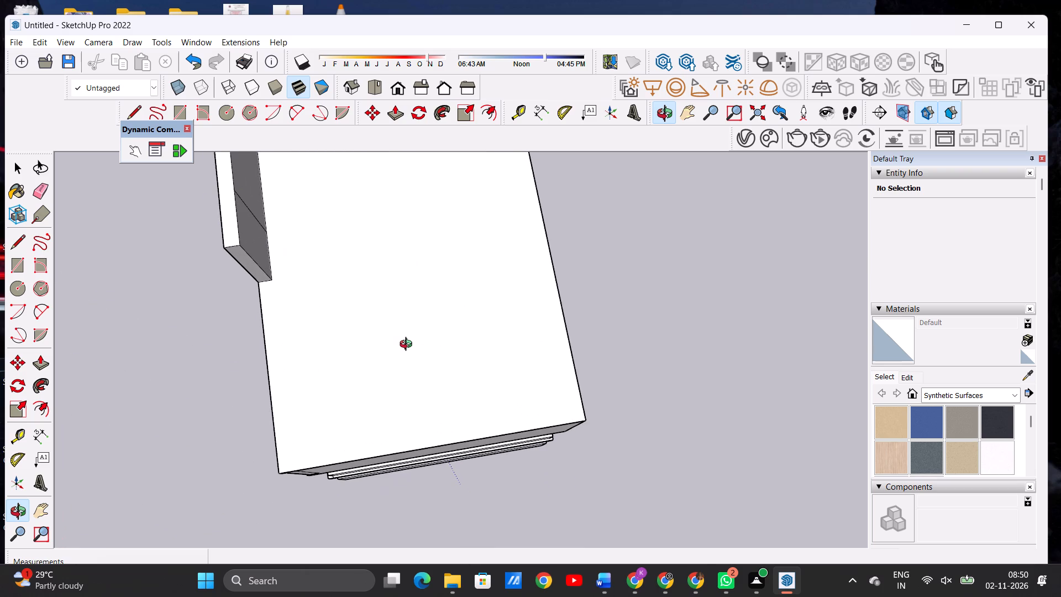
type("L")
scroll(275, 283, "up", 2)
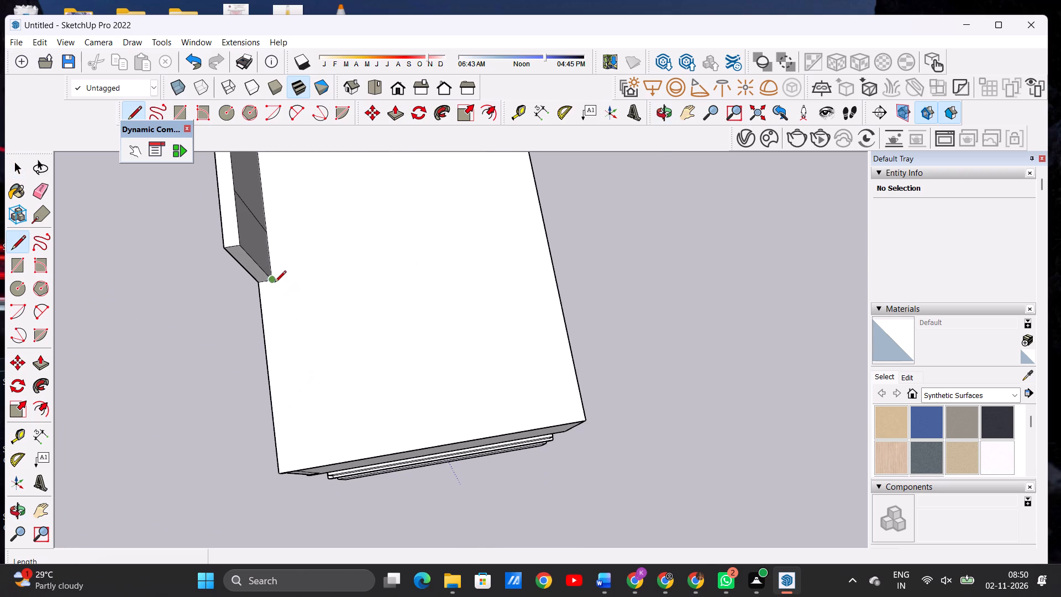
scroll(275, 283, "up", 3)
left_click(268, 281)
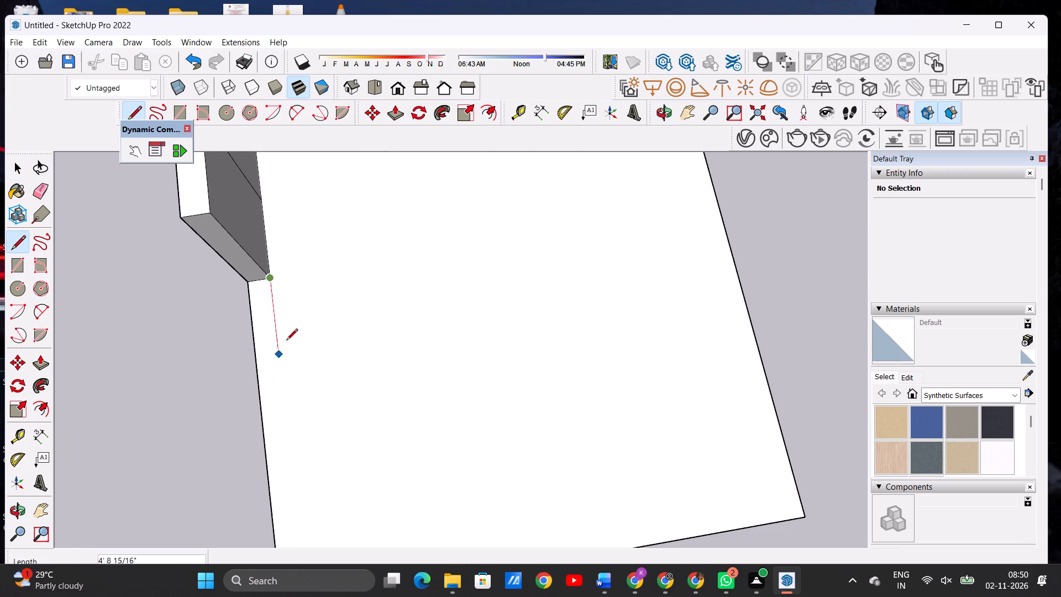
scroll(309, 320, "down", 7)
scroll(311, 440, "up", 5)
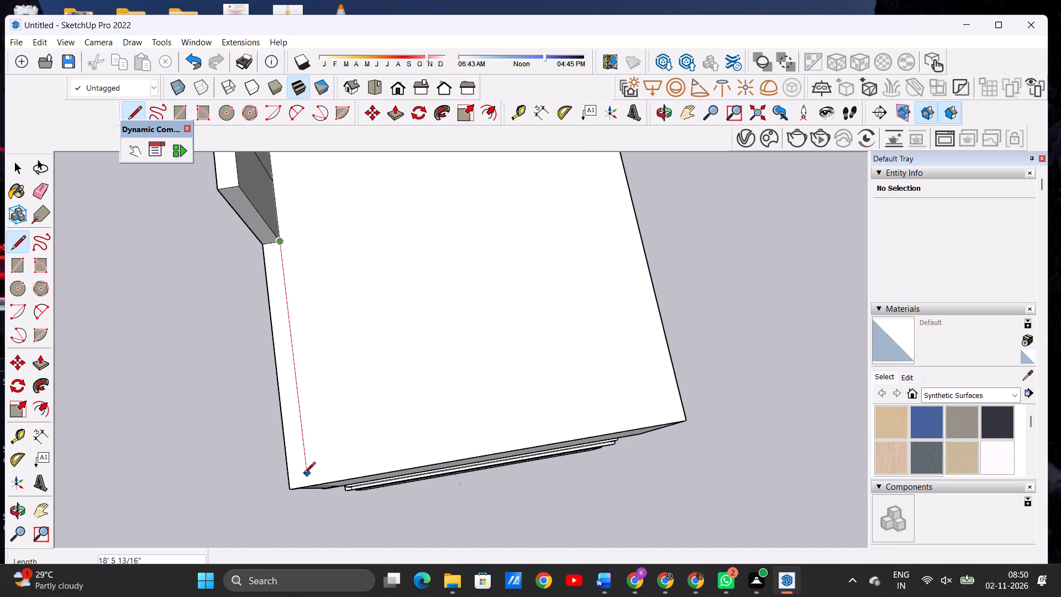
left_click(304, 466)
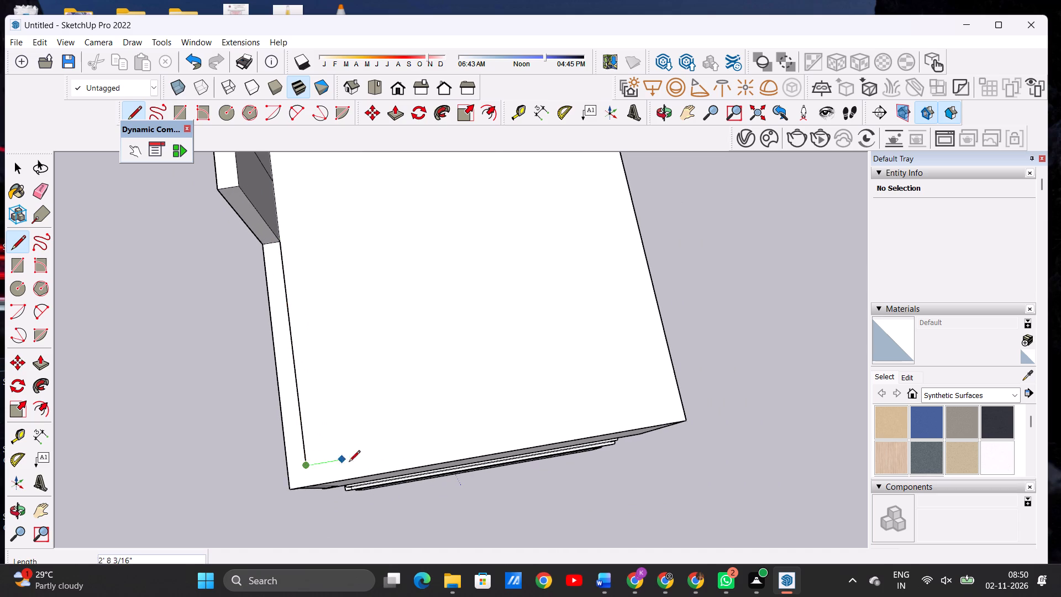
left_click(664, 402)
Draw the third inset line on the roof, parallel to the back edge and ending near the far back corner.
scroll(637, 370, "down", 14)
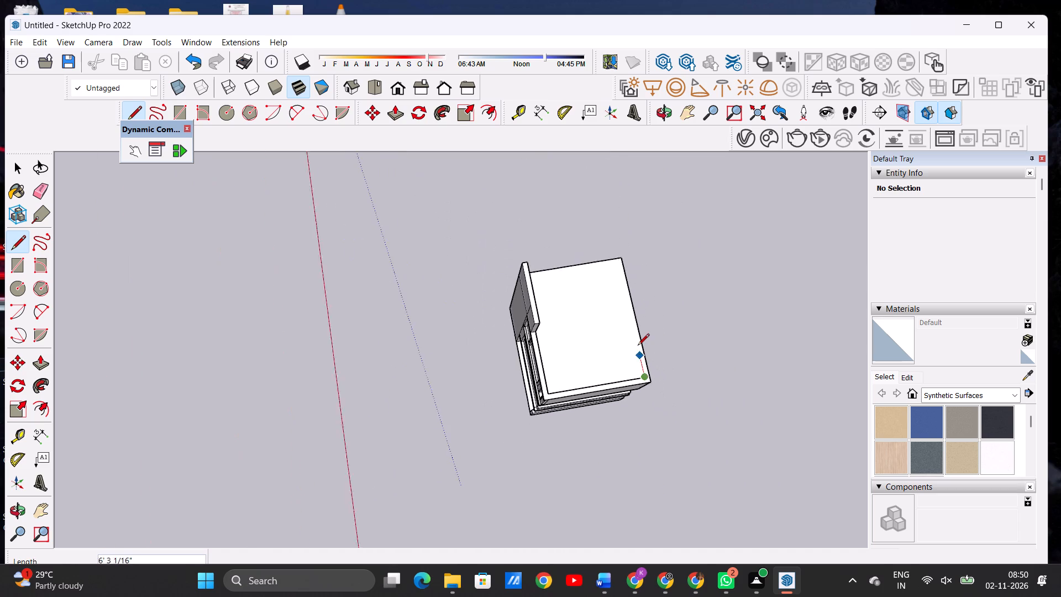
scroll(638, 346, "down", 1)
scroll(613, 256, "up", 4)
scroll(616, 297, "down", 1)
scroll(616, 297, "up", 11)
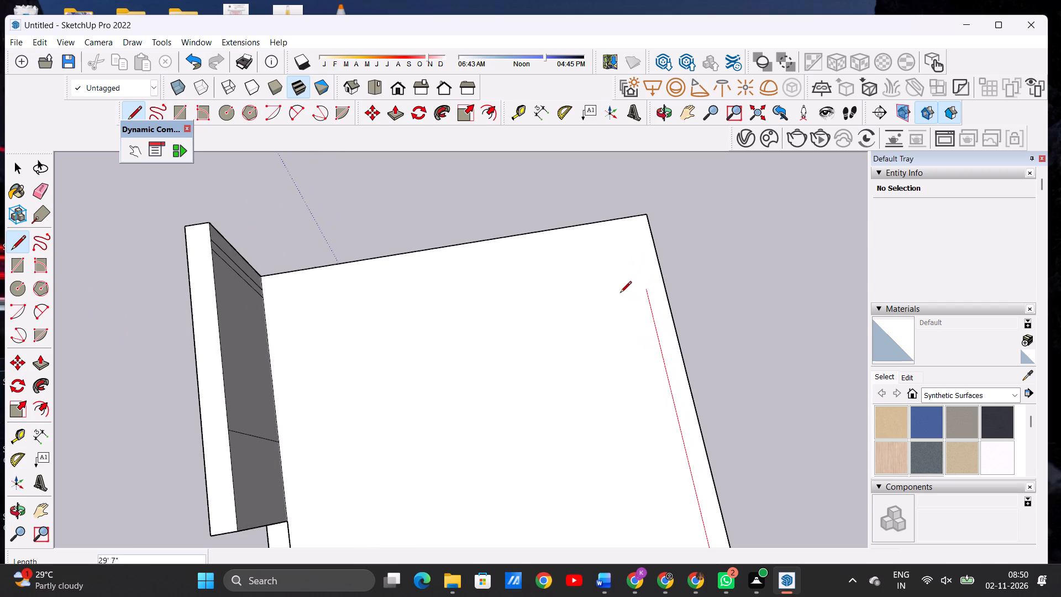
left_click(635, 239)
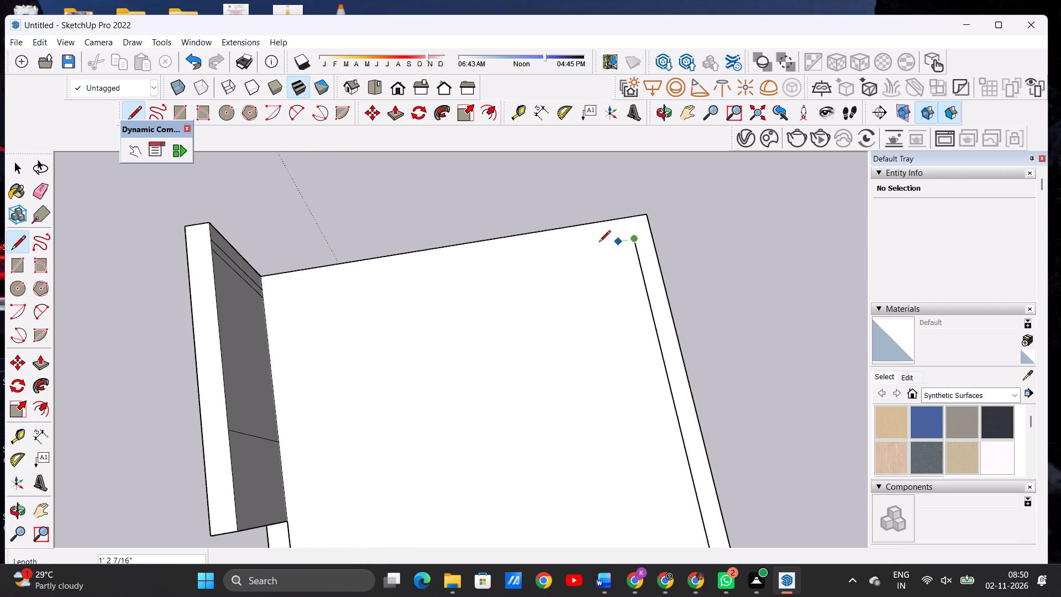
Draw the fourth inset line, about 27' 3" long, from the raised wall along the other side edge to close the border.
scroll(524, 253, "down", 5)
scroll(389, 273, "up", 9)
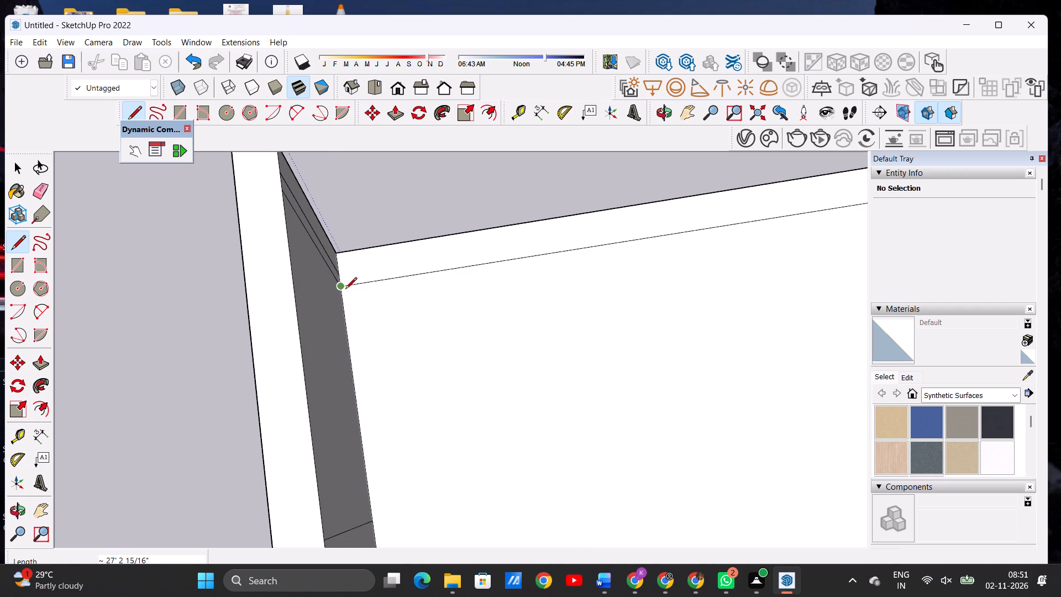
key("space")
type("L")
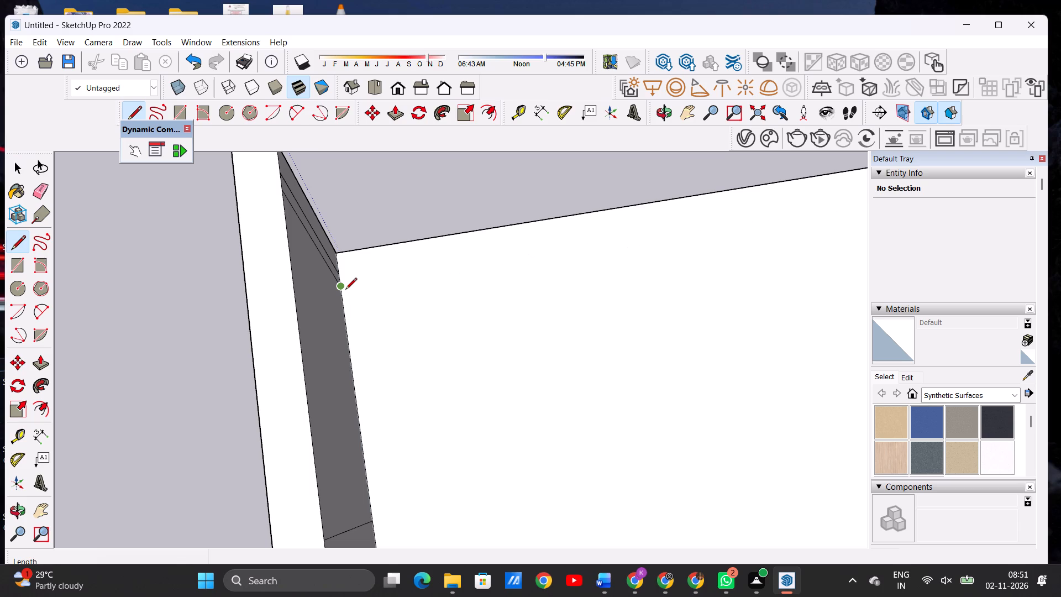
left_click(346, 284)
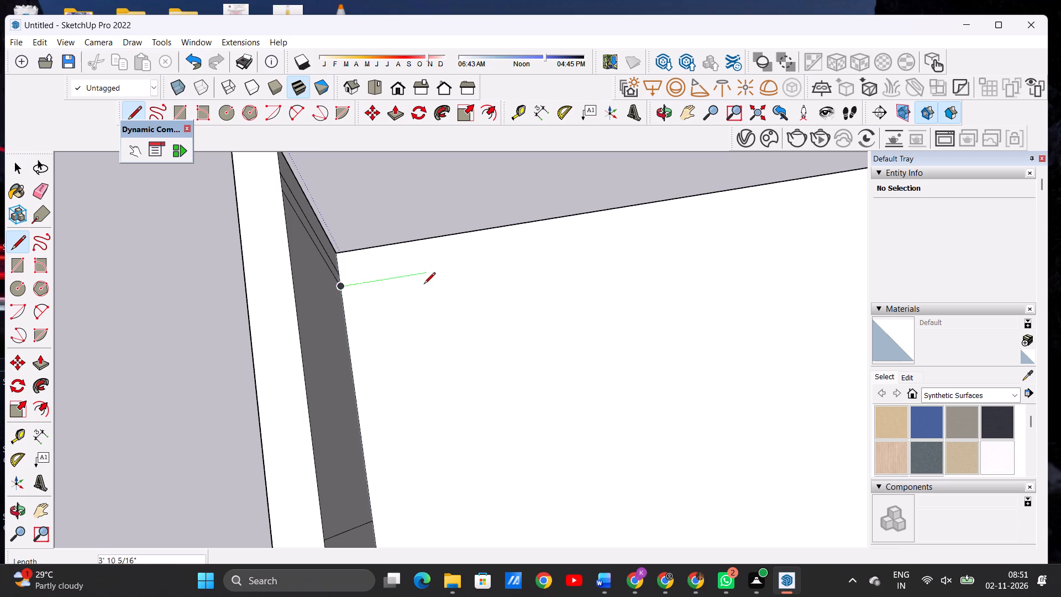
scroll(422, 287, "down", 7)
scroll(654, 253, "up", 7)
scroll(665, 263, "down", 1)
scroll(669, 266, "up", 1)
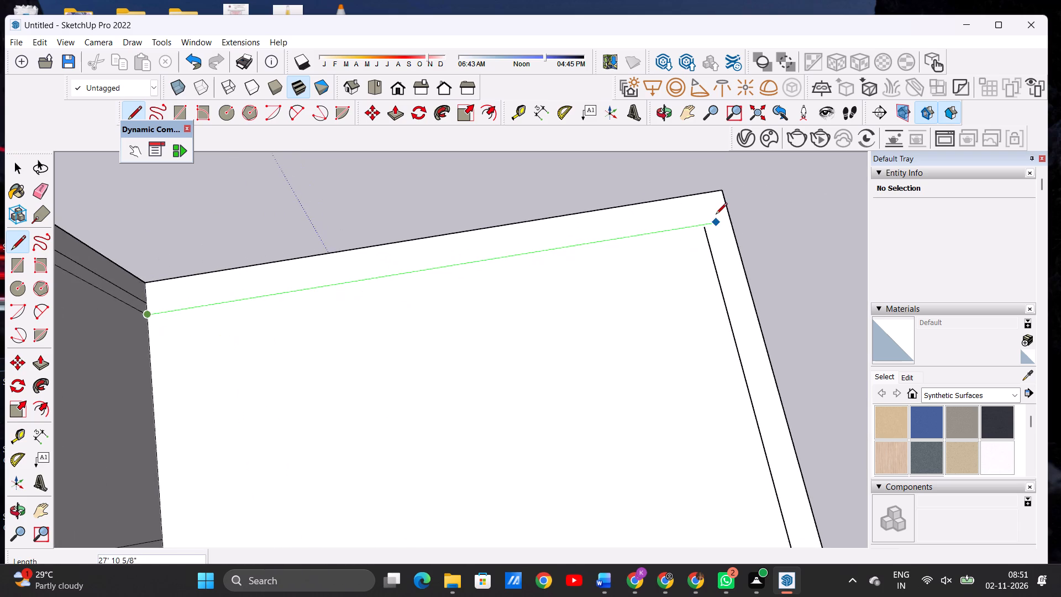
scroll(703, 214, "up", 9)
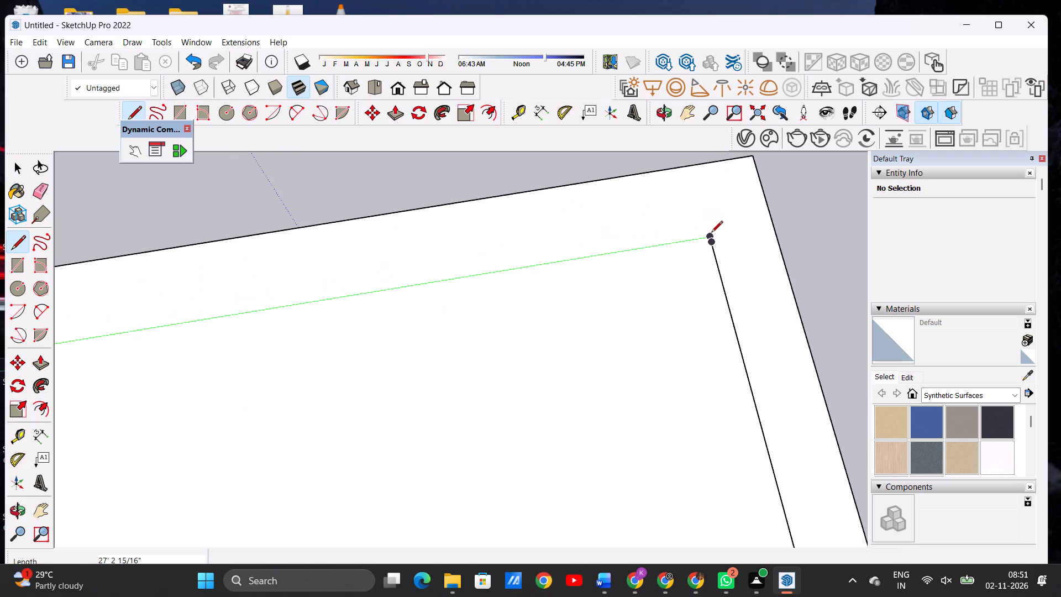
left_click(711, 233)
left_click(714, 243)
key("space")
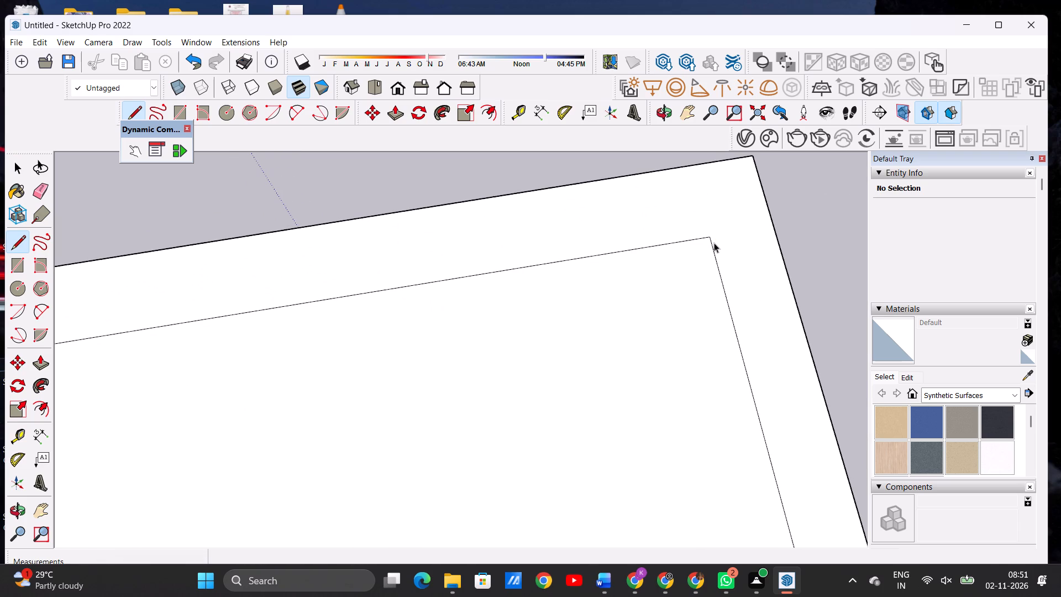
Examine the closed inset border on the roof from the front and from above, especially at the front corner.
left_click(651, 111)
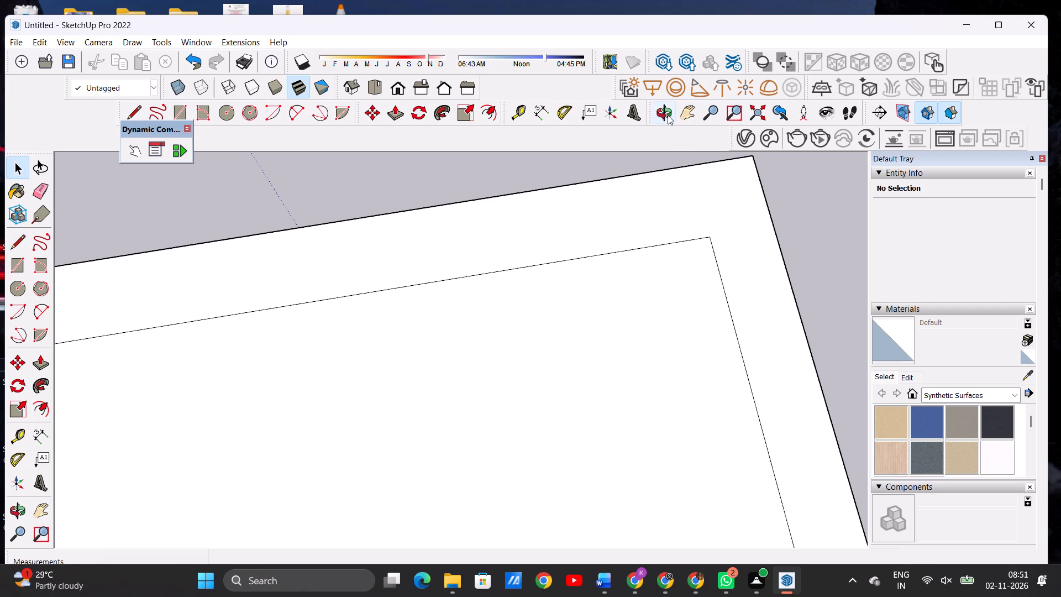
left_click(668, 116)
scroll(553, 315, "down", 10)
scroll(551, 304, "up", 1)
scroll(551, 304, "down", 16)
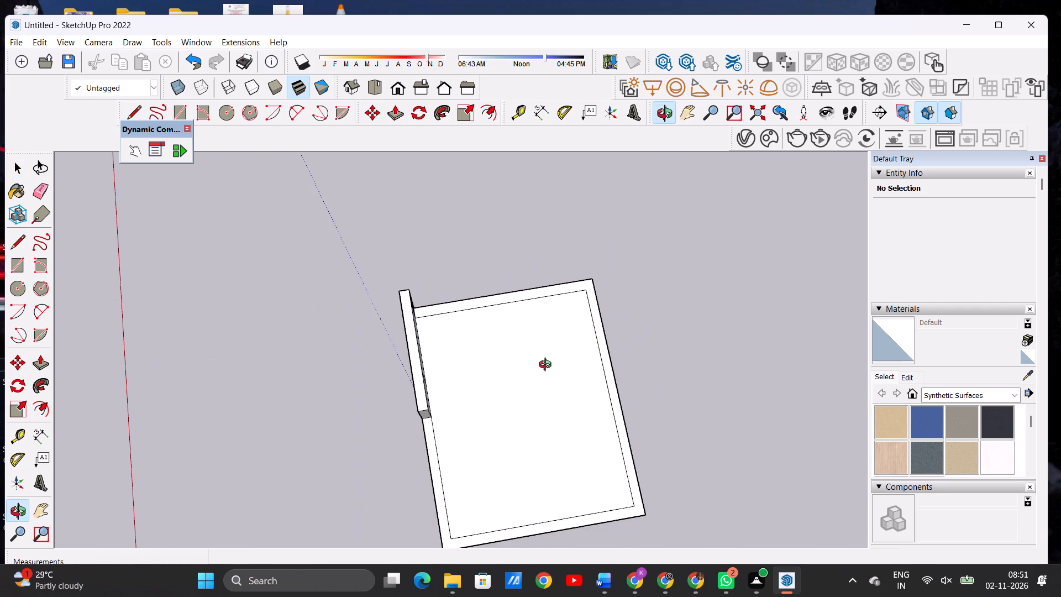
left_click_drag(548, 373, 692, 275)
left_click_drag(524, 405, 716, 328)
scroll(555, 313, "up", 6)
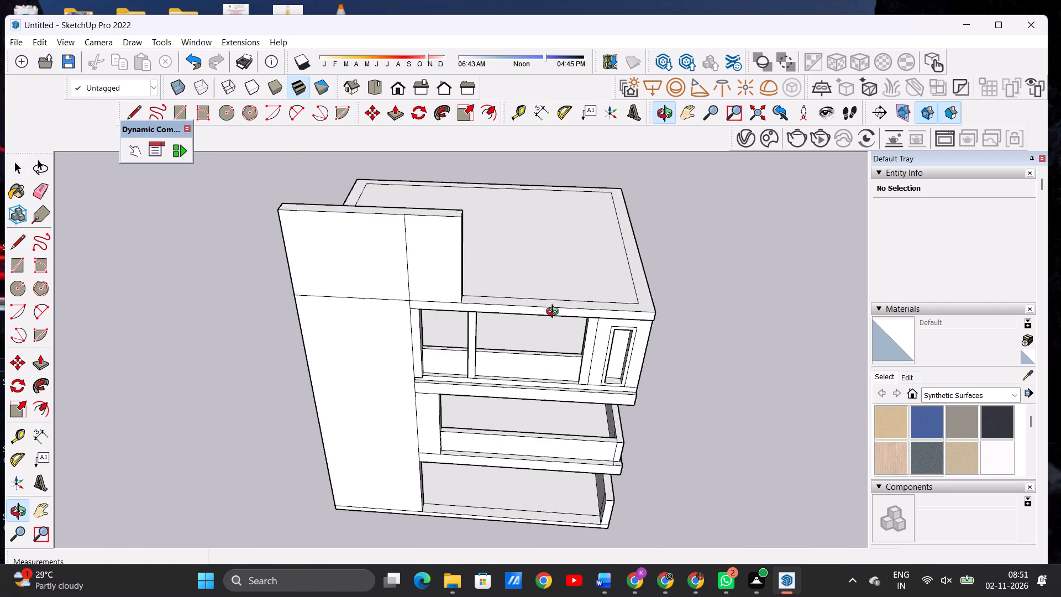
scroll(555, 313, "up", 9)
left_click_drag(595, 296, 603, 303)
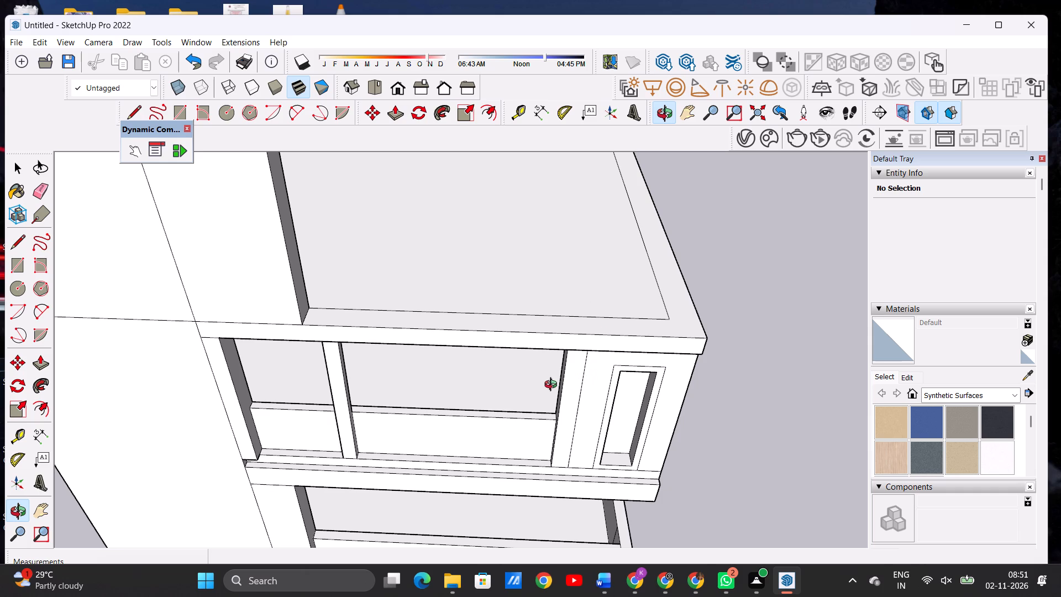
scroll(463, 377, "down", 6)
left_click_drag(540, 378, 564, 353)
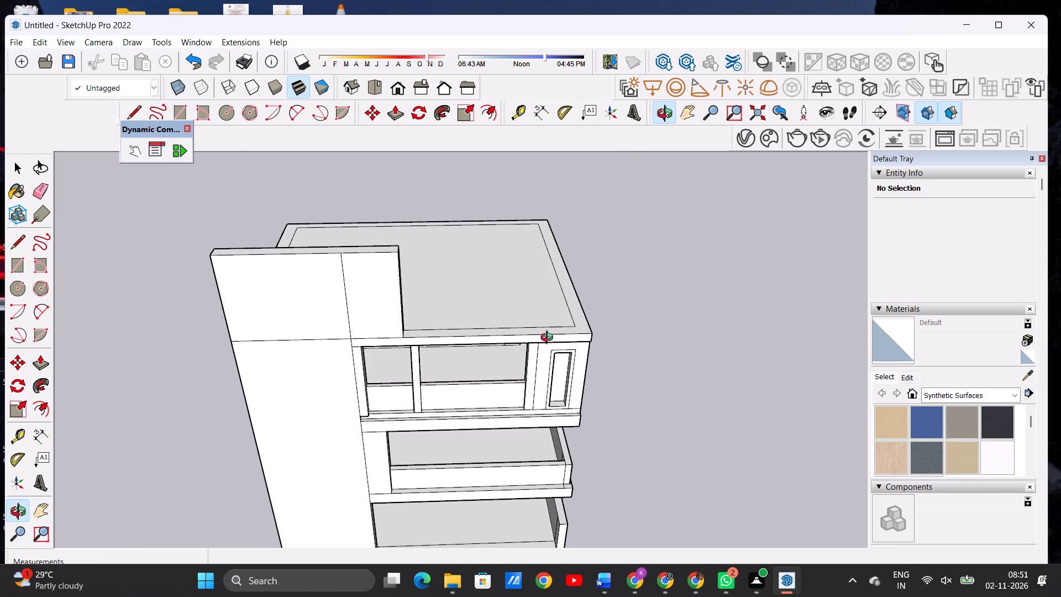
left_click_drag(576, 370, 584, 322)
scroll(587, 299, "up", 3)
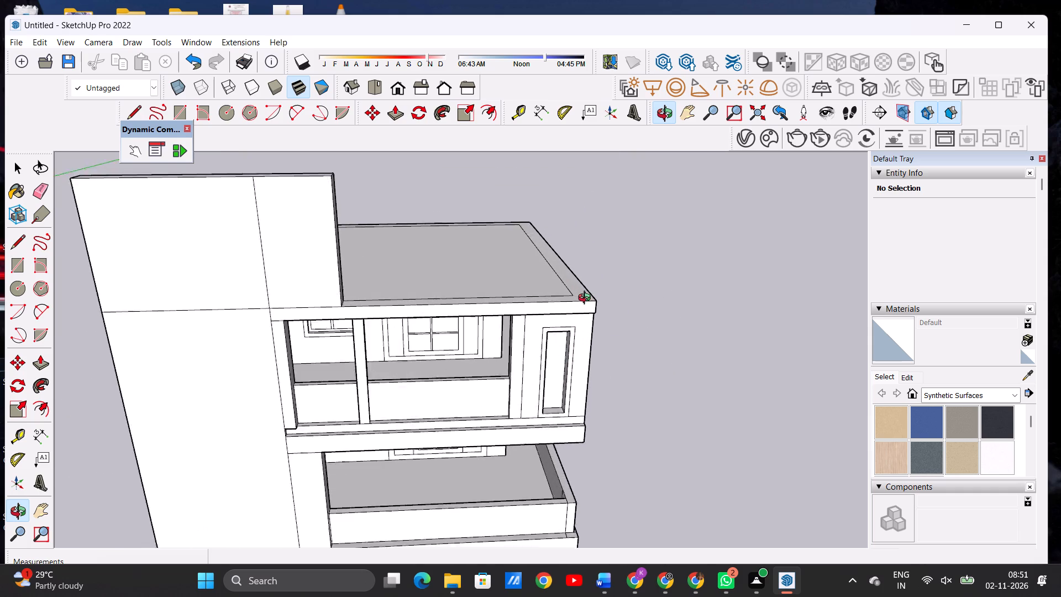
scroll(587, 299, "up", 3)
left_click_drag(579, 292, 566, 332)
scroll(627, 350, "down", 1)
scroll(631, 353, "up", 1)
scroll(632, 354, "down", 9)
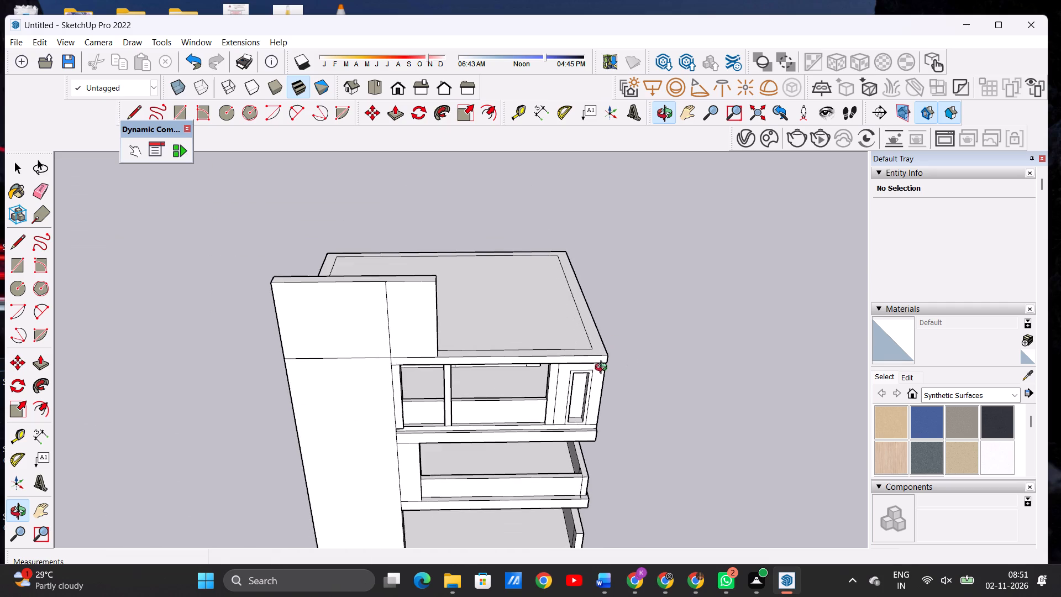
scroll(603, 355, "up", 8)
left_click_drag(590, 370, 581, 339)
left_click_drag(579, 328, 580, 289)
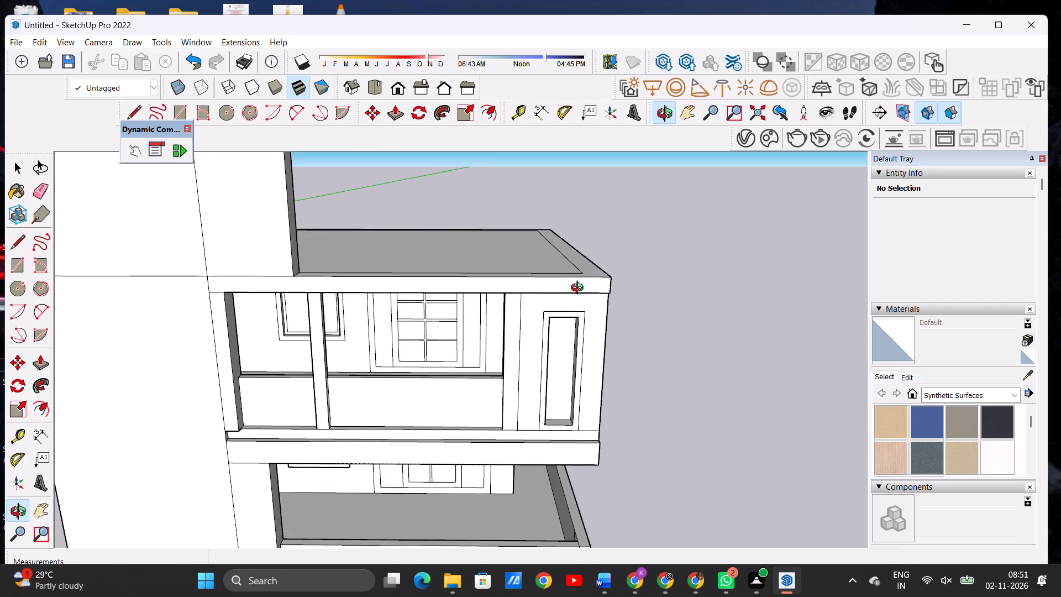
left_click_drag(580, 289, 585, 381)
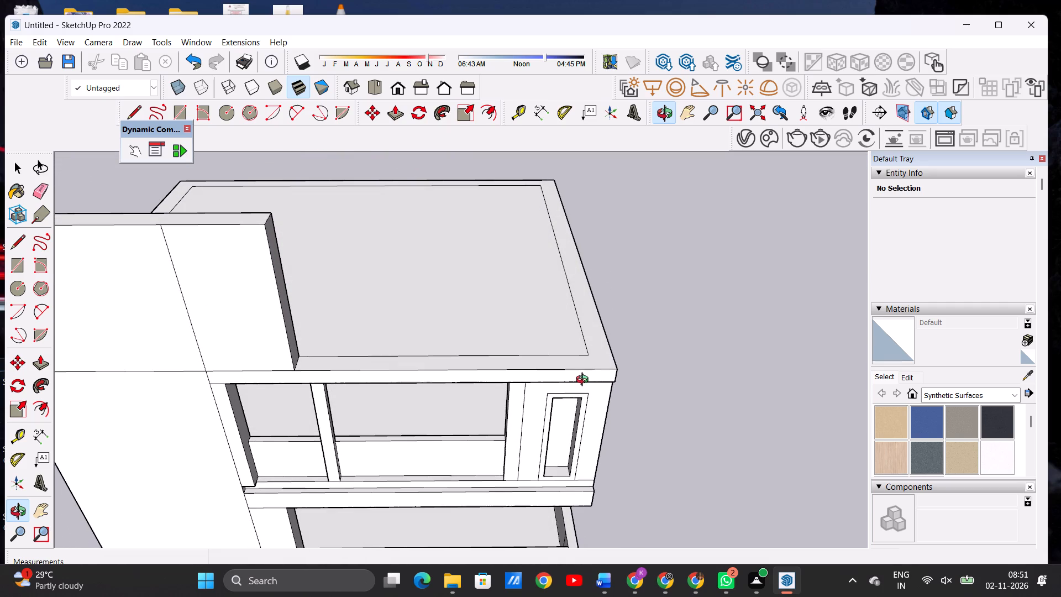
scroll(598, 354, "up", 1)
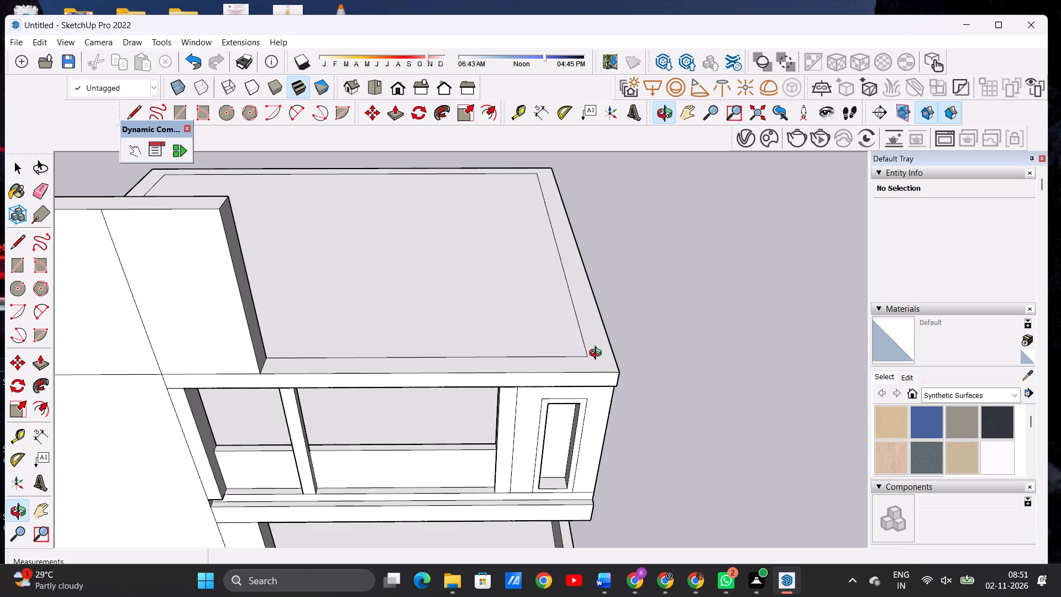
Draw two short lines across the roof border near the front corner, separating a corner piece and the side strip, the second about 1' 6" long.
key("l")
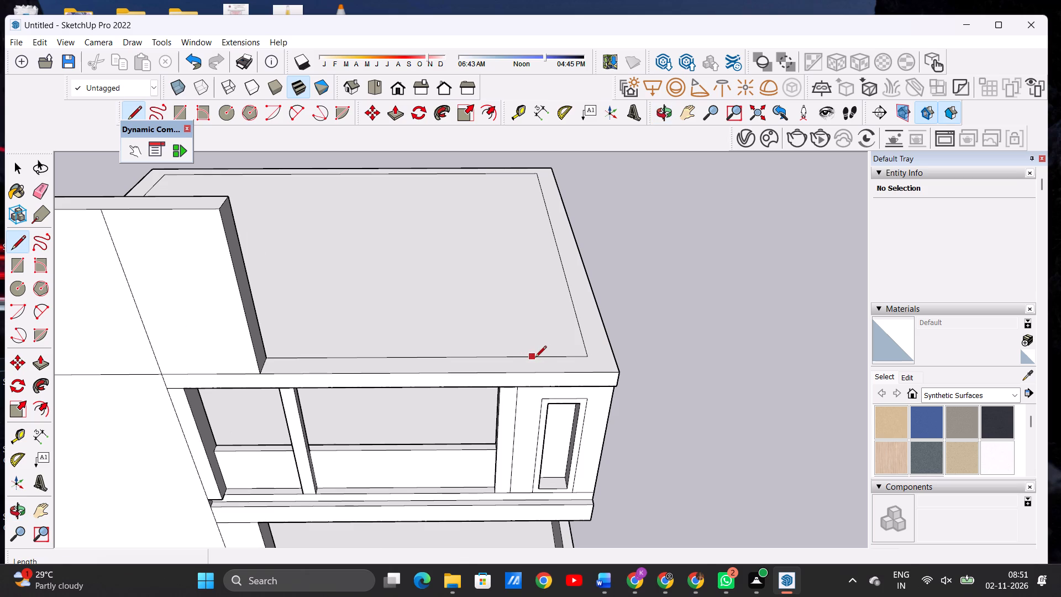
left_click(535, 358)
left_click(534, 373)
left_click(585, 359)
left_click(613, 357)
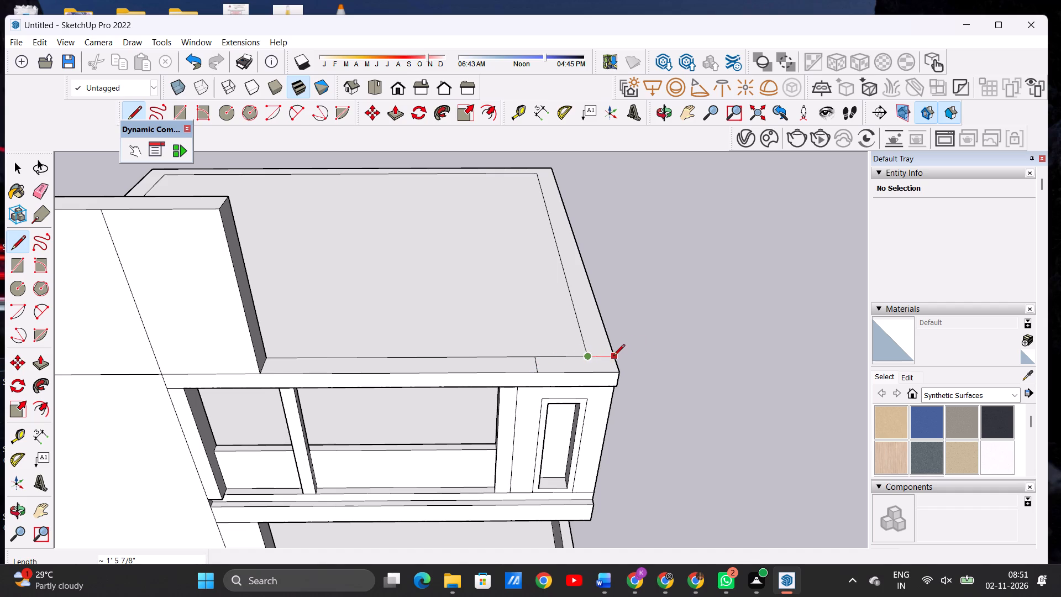
key("space")
Push/Pull the border strip along the roof's sides and back up about 5' 9 13/16" to form a parapet.
scroll(556, 373, "down", 8)
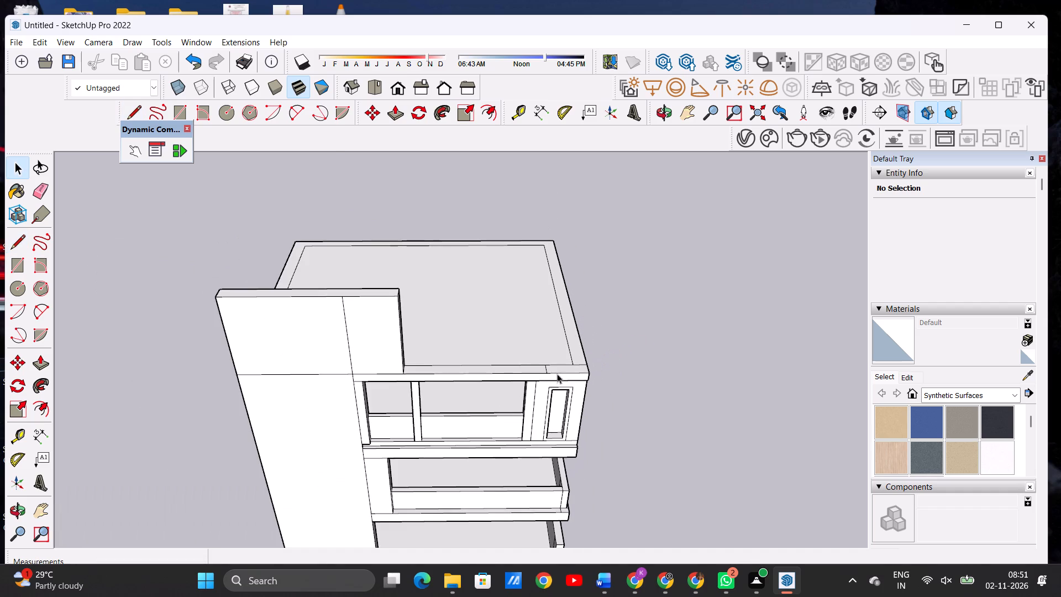
scroll(569, 384, "down", 2)
scroll(574, 383, "up", 6)
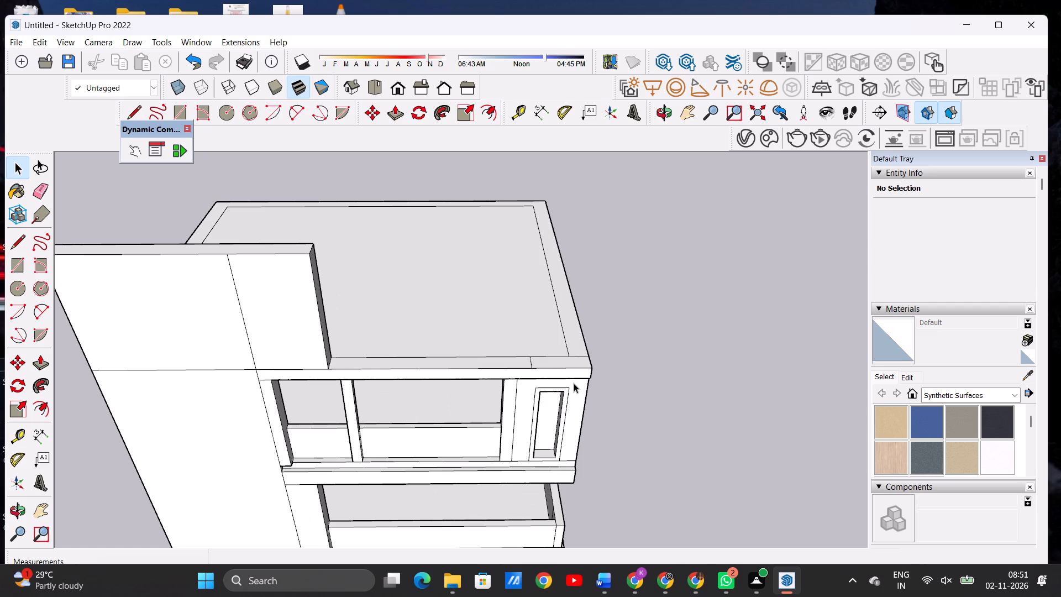
key("p")
scroll(579, 334, "up", 1)
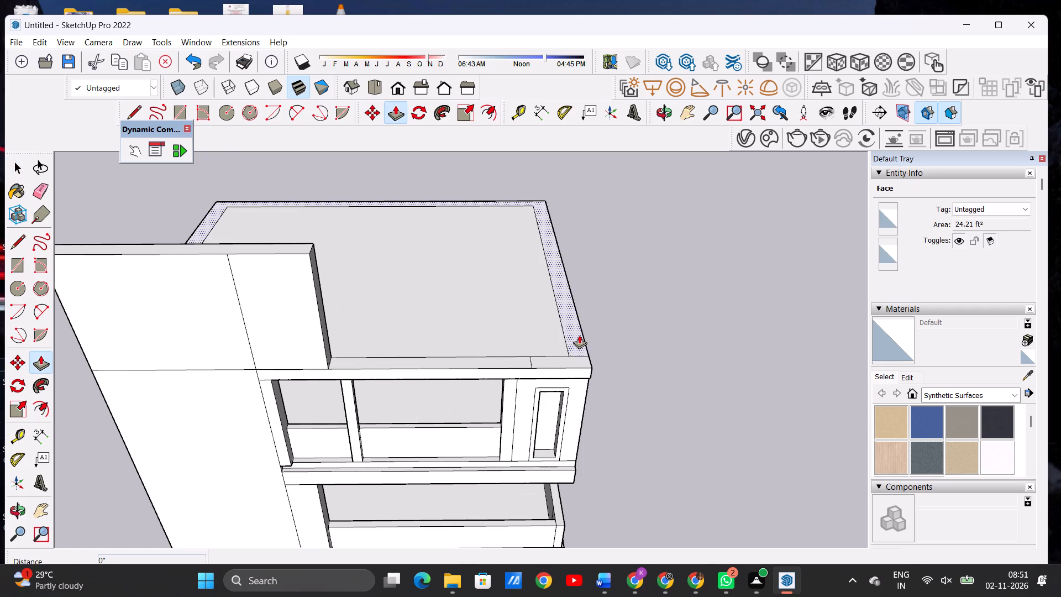
scroll(579, 335, "up", 1)
left_click(579, 336)
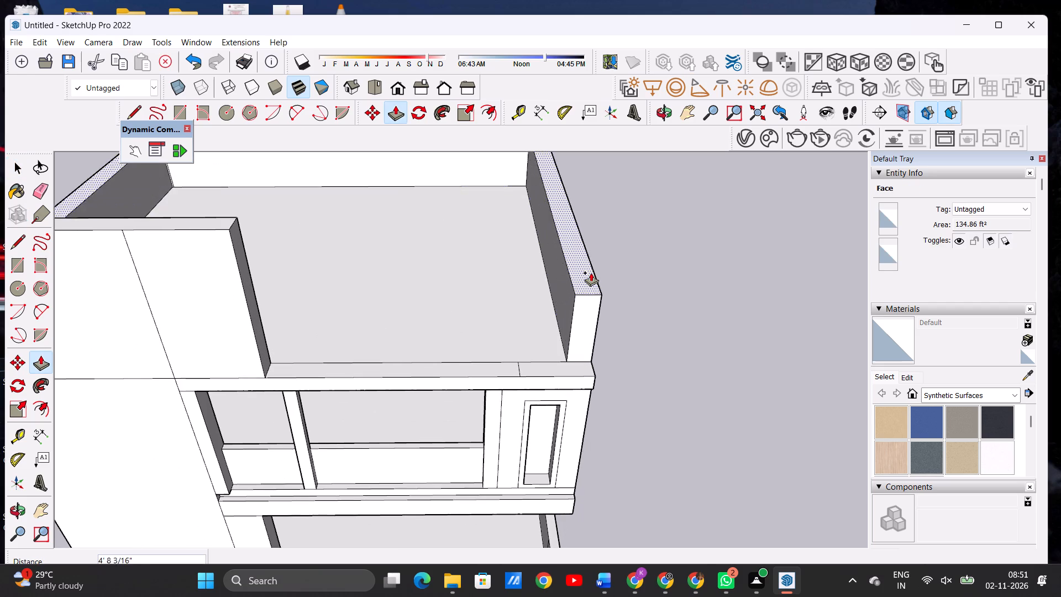
scroll(591, 280, "down", 5)
left_click(594, 265)
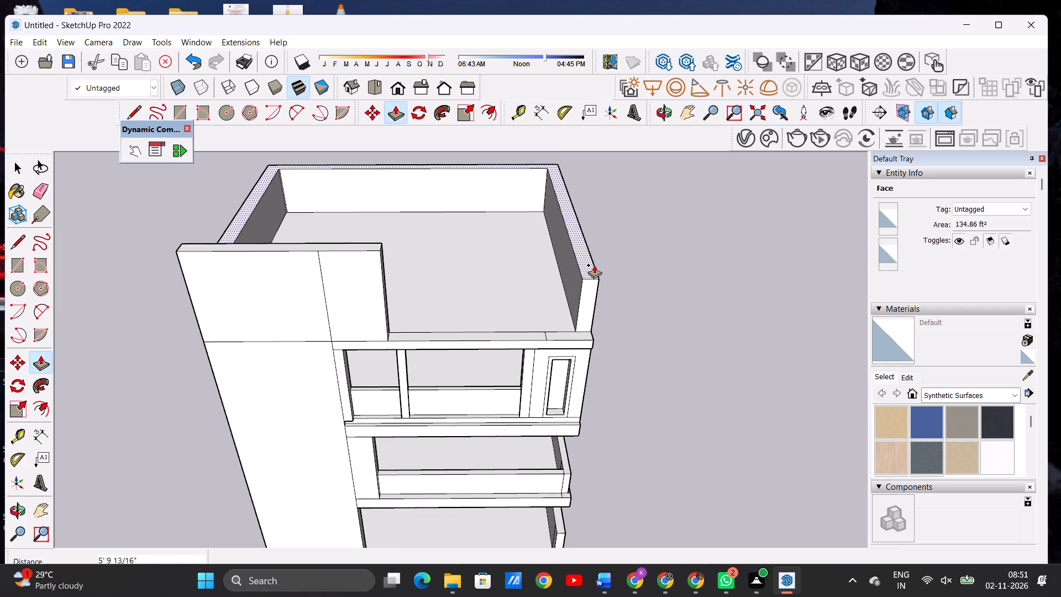
Push/Pull the small front corner piece of the roof border up about 5' 10 15/16".
scroll(584, 328, "up", 14)
left_click(581, 343)
scroll(580, 302, "down", 13)
scroll(597, 260, "up", 10)
scroll(597, 260, "down", 1)
scroll(597, 260, "up", 2)
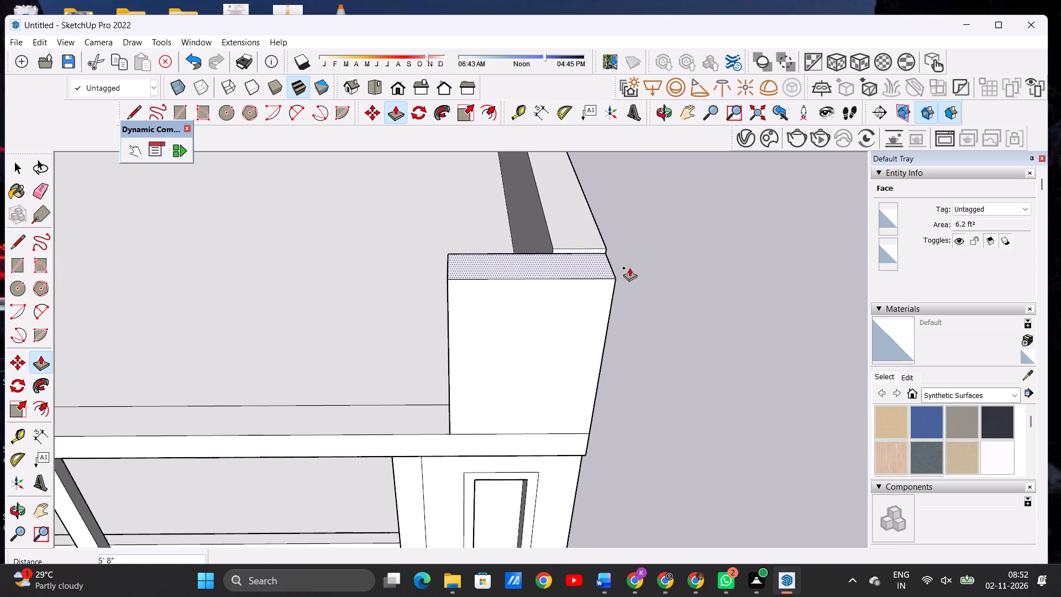
scroll(623, 271, "up", 7)
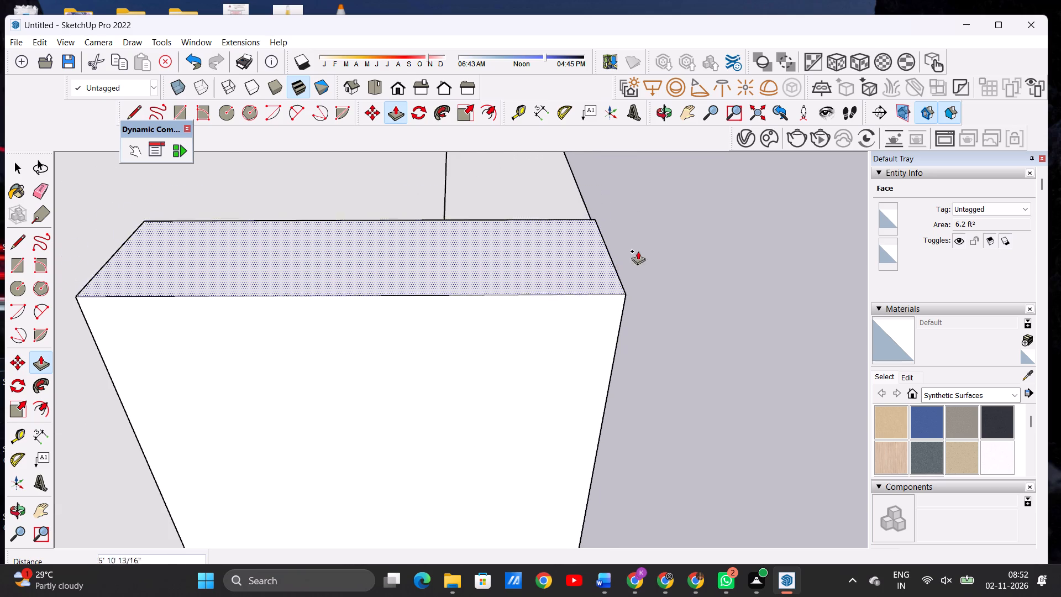
left_click_drag(626, 249, 497, 264)
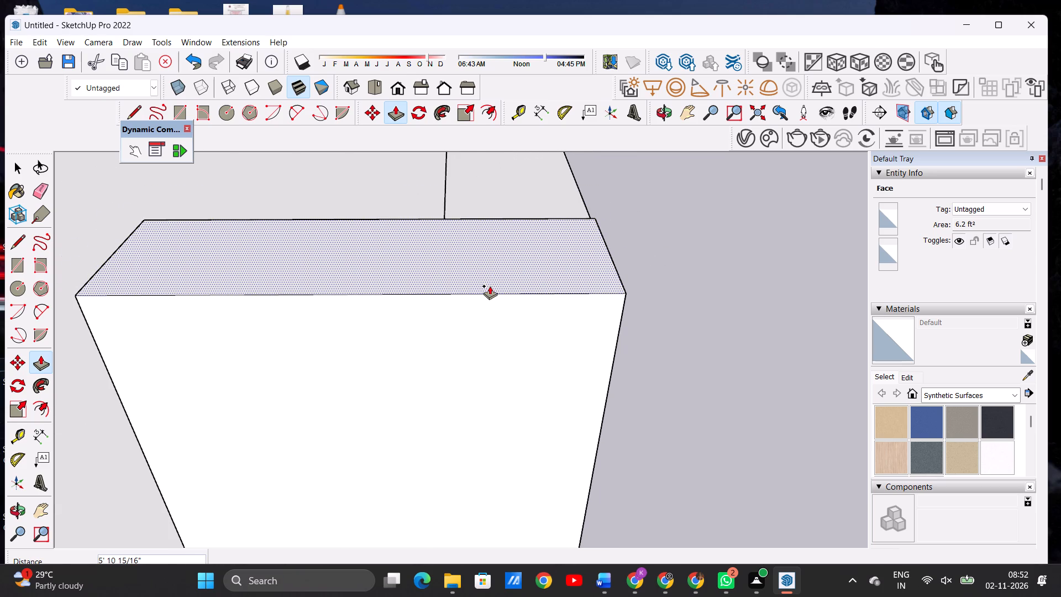
key("space")
Push/Pull the front corner piece's top down about 1 1/8", flush with the top of the adjoining side parapet.
middle_click_drag(474, 332, 461, 332)
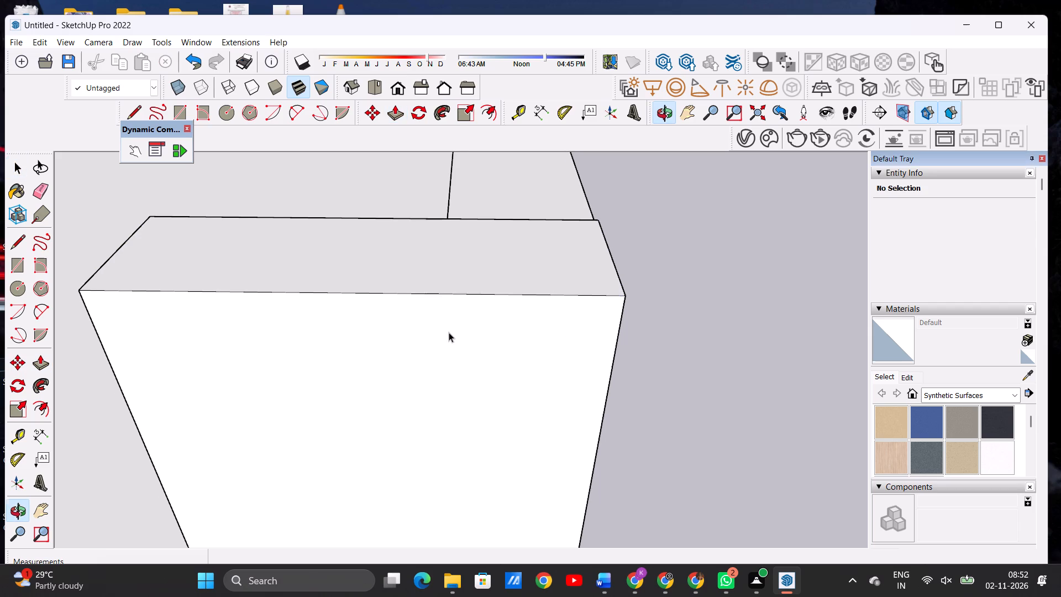
scroll(732, 100, "up", 1)
left_click(664, 113)
left_click_drag(667, 280, 596, 280)
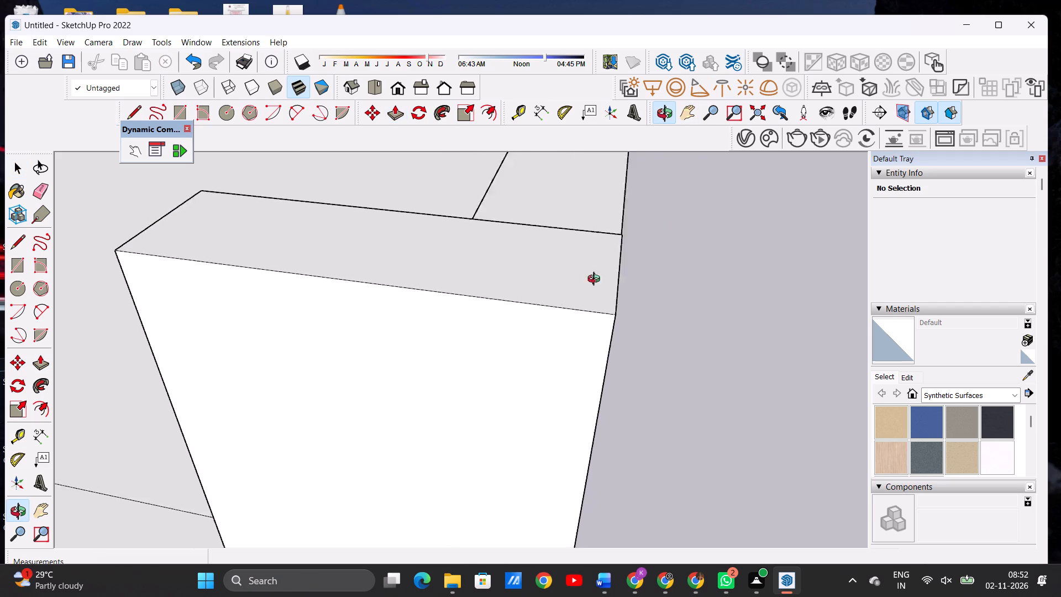
left_click_drag(596, 280, 474, 227)
scroll(514, 298, "down", 6)
left_click_drag(681, 300, 518, 326)
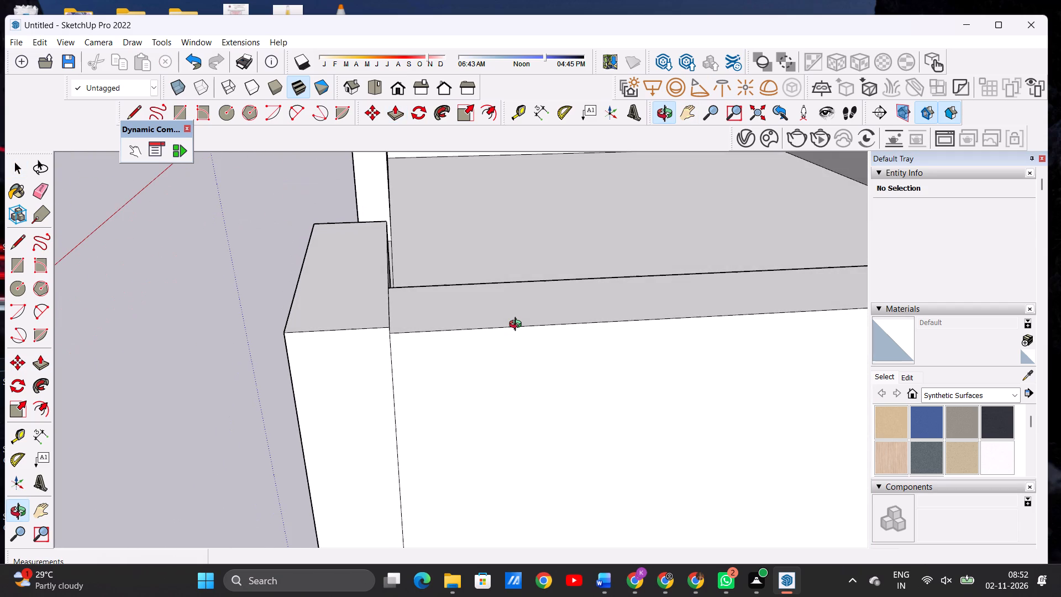
left_click_drag(526, 384, 499, 287)
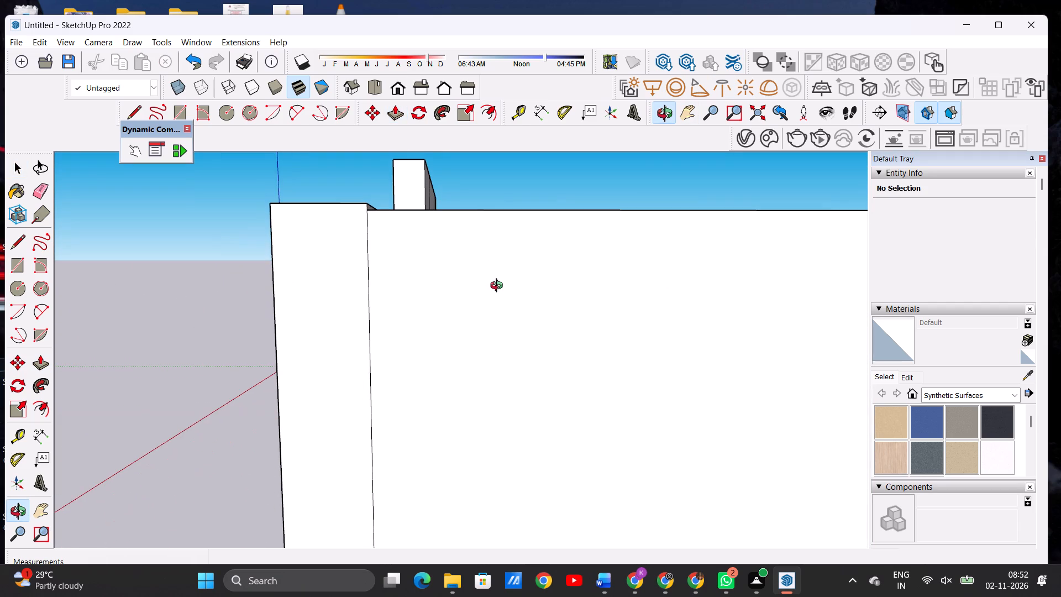
key("p")
scroll(361, 167, "up", 5)
scroll(376, 209, "down", 4)
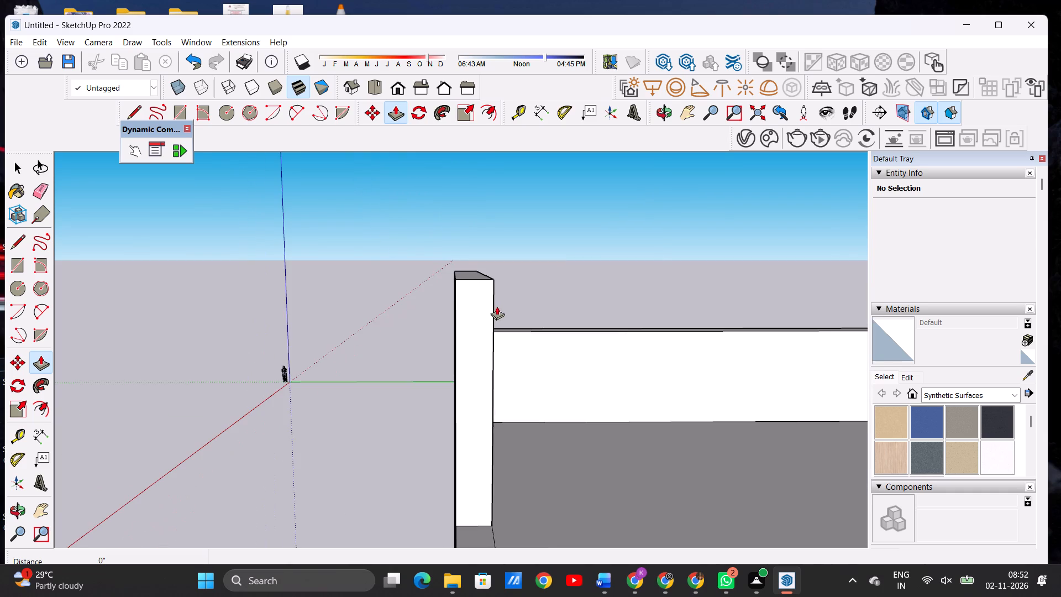
scroll(459, 300, "down", 3)
key("space")
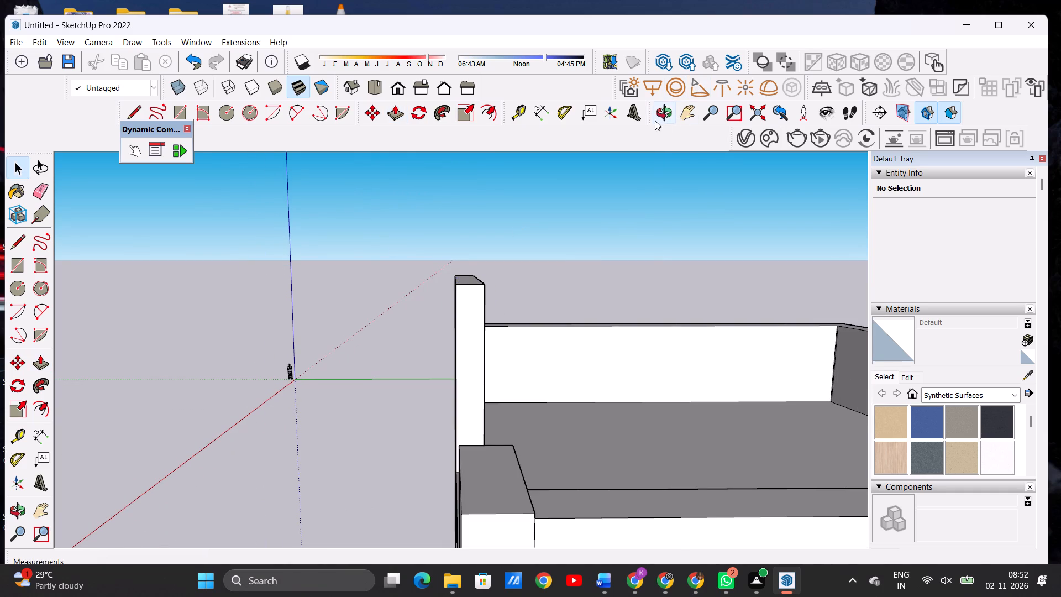
left_click(657, 117)
scroll(481, 206, "down", 8)
left_click_drag(483, 239, 479, 256)
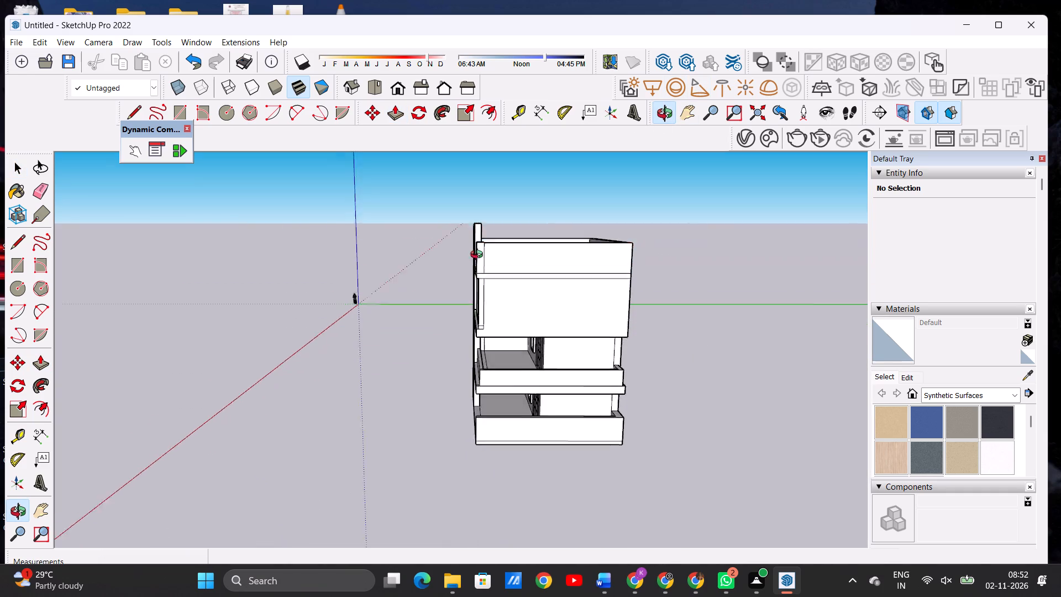
left_click_drag(479, 256, 474, 301)
scroll(487, 275, "up", 7)
scroll(491, 256, "down", 1)
scroll(491, 256, "up", 4)
left_click_drag(491, 256, 437, 308)
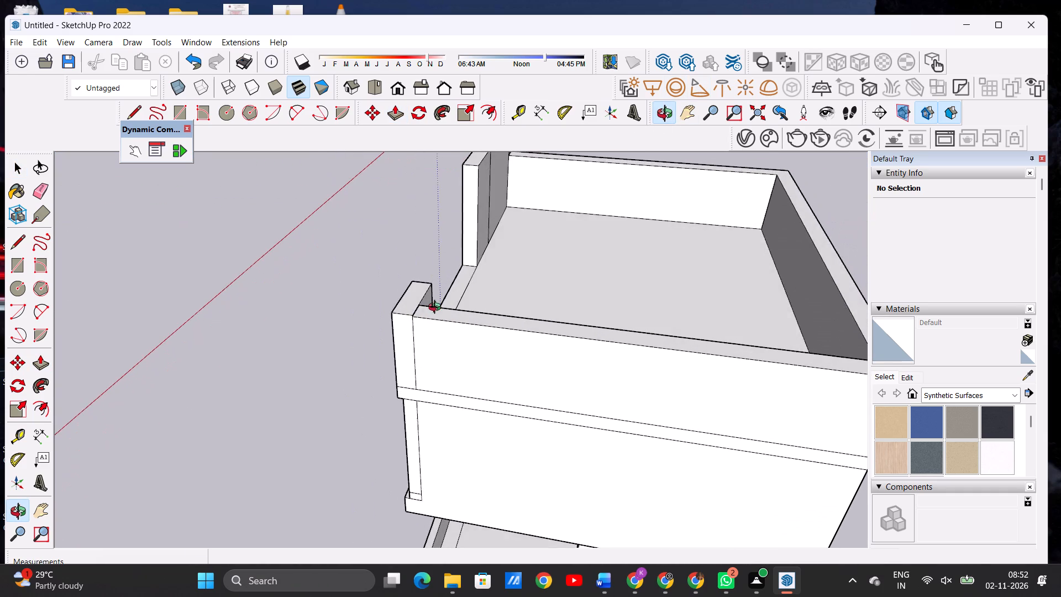
scroll(394, 314, "up", 7)
scroll(424, 317, "down", 1)
scroll(424, 317, "up", 5)
scroll(424, 317, "down", 1)
scroll(424, 317, "up", 2)
scroll(424, 317, "down", 1)
scroll(424, 317, "up", 13)
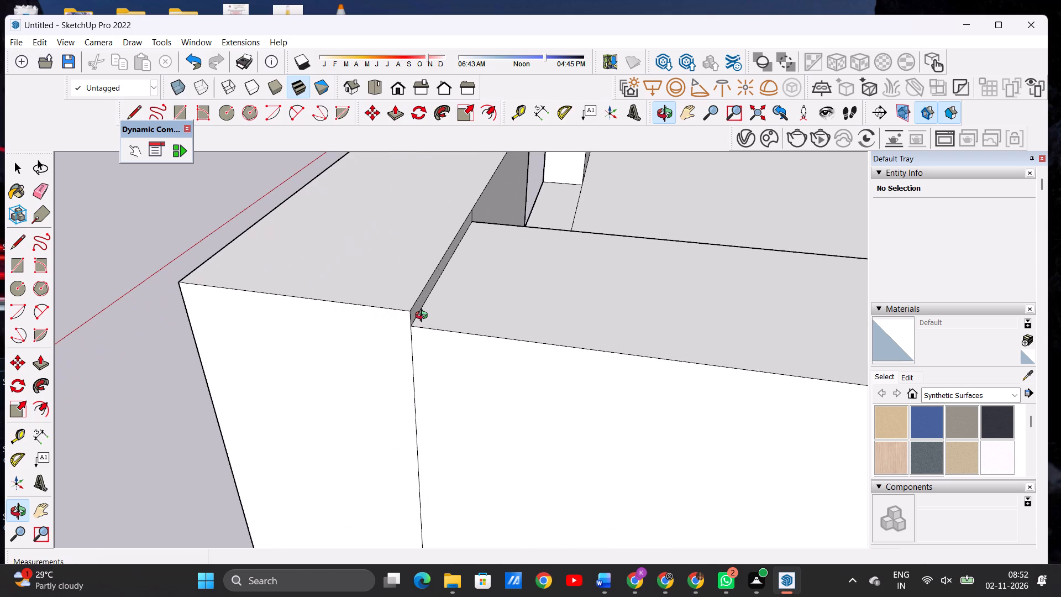
key("p")
left_click(407, 302)
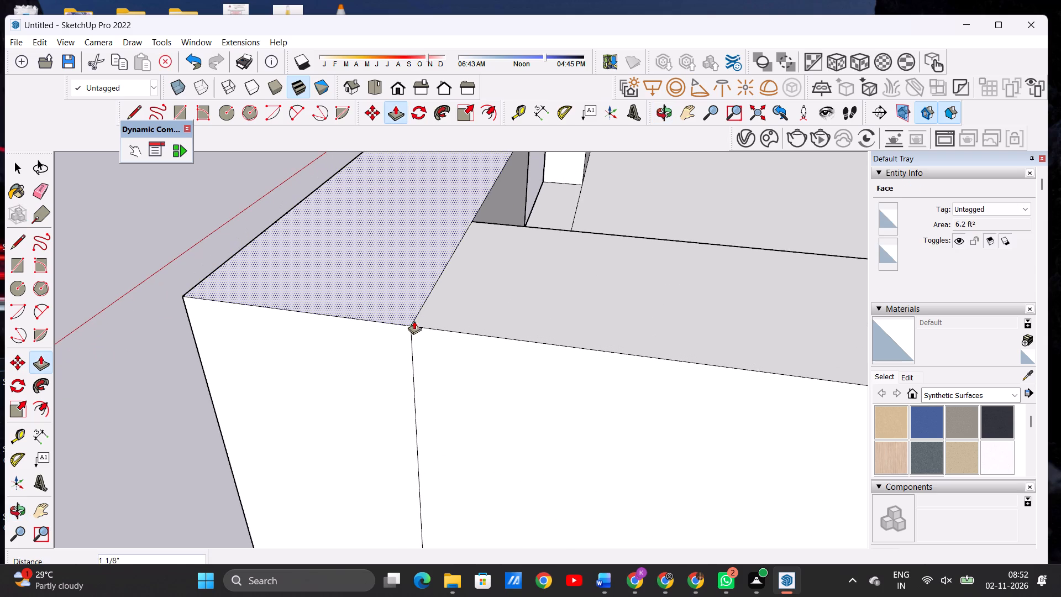
left_click(417, 324)
key("space")
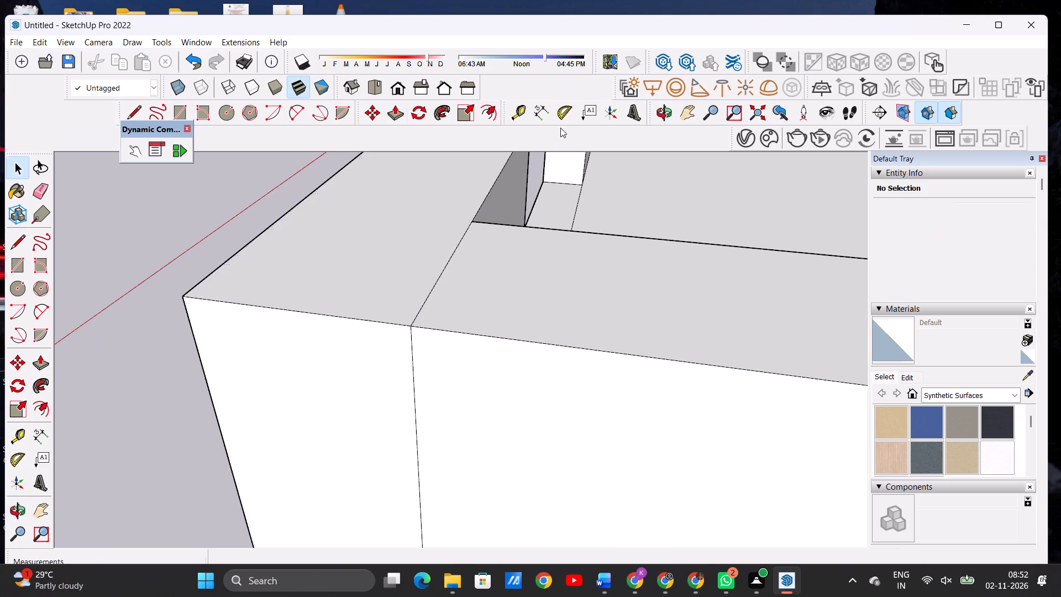
Push/Pull the front corner piece's top down about 8 7/16" to lower its height above the roof.
left_click(659, 112)
scroll(503, 239, "down", 13)
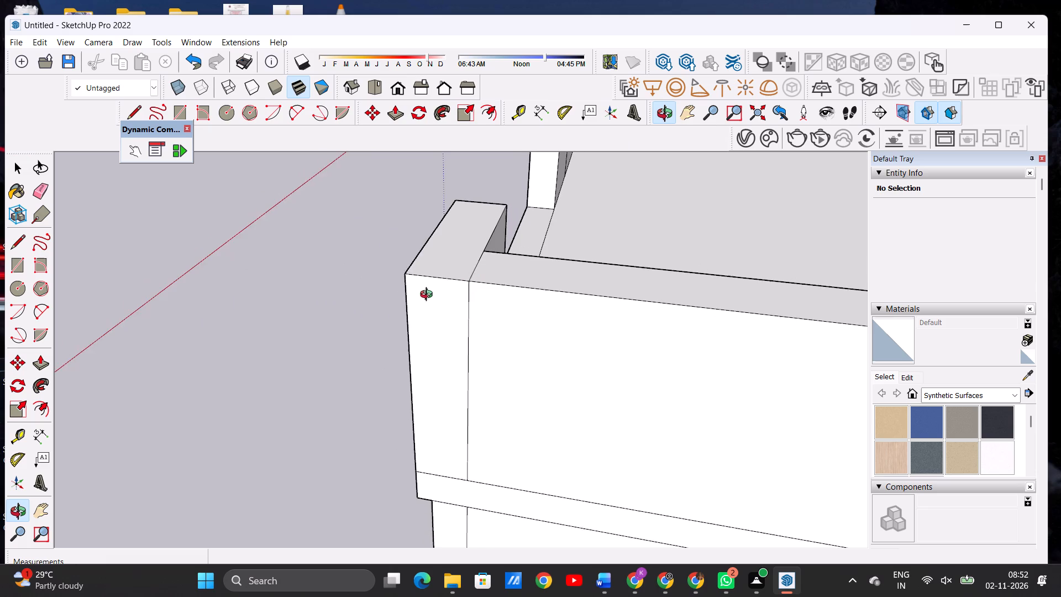
left_click_drag(429, 296, 626, 266)
scroll(554, 272, "down", 7)
left_click_drag(487, 284, 618, 267)
scroll(608, 271, "down", 10)
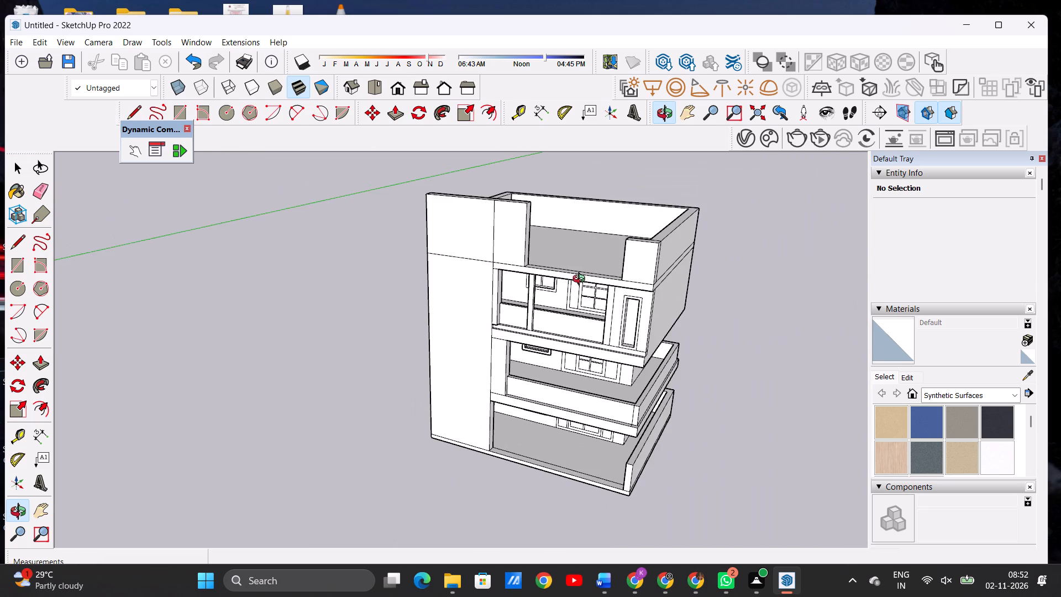
left_click_drag(564, 278, 678, 248)
left_click_drag(685, 233, 678, 219)
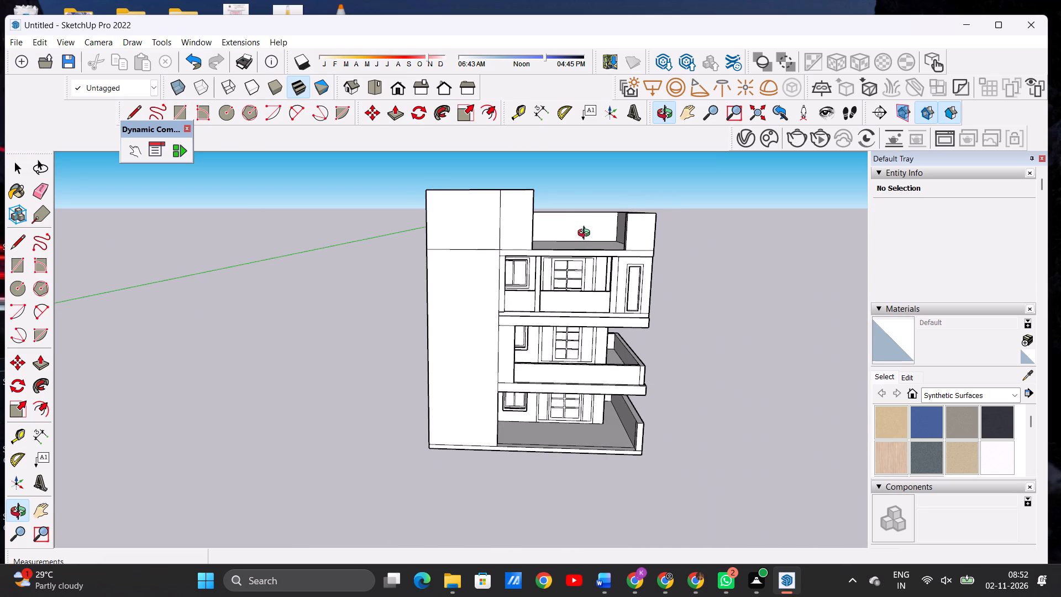
scroll(658, 237, "up", 6)
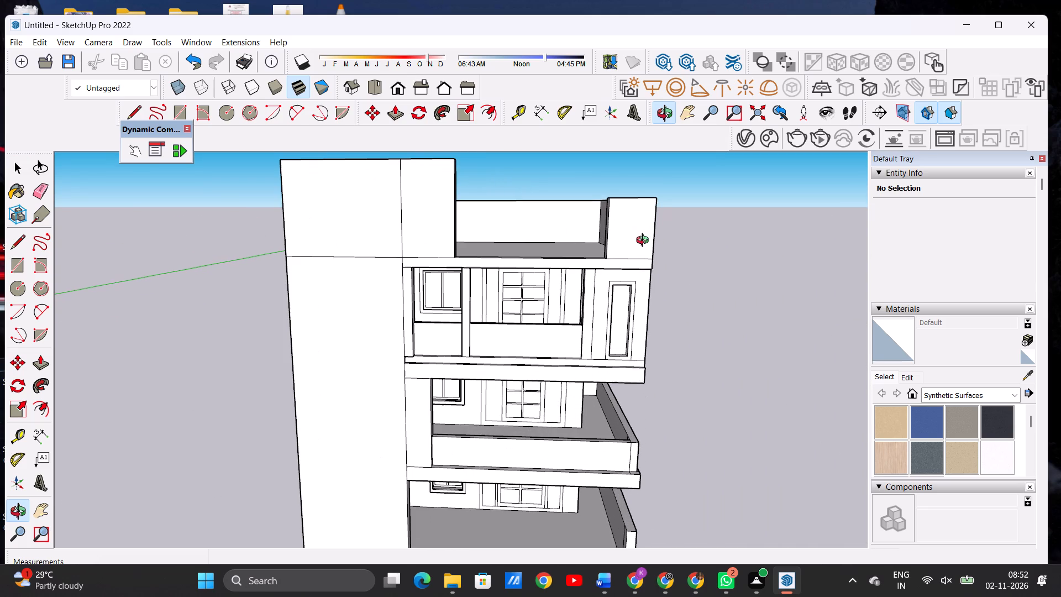
scroll(644, 245, "down", 5)
left_click_drag(642, 221, 637, 297)
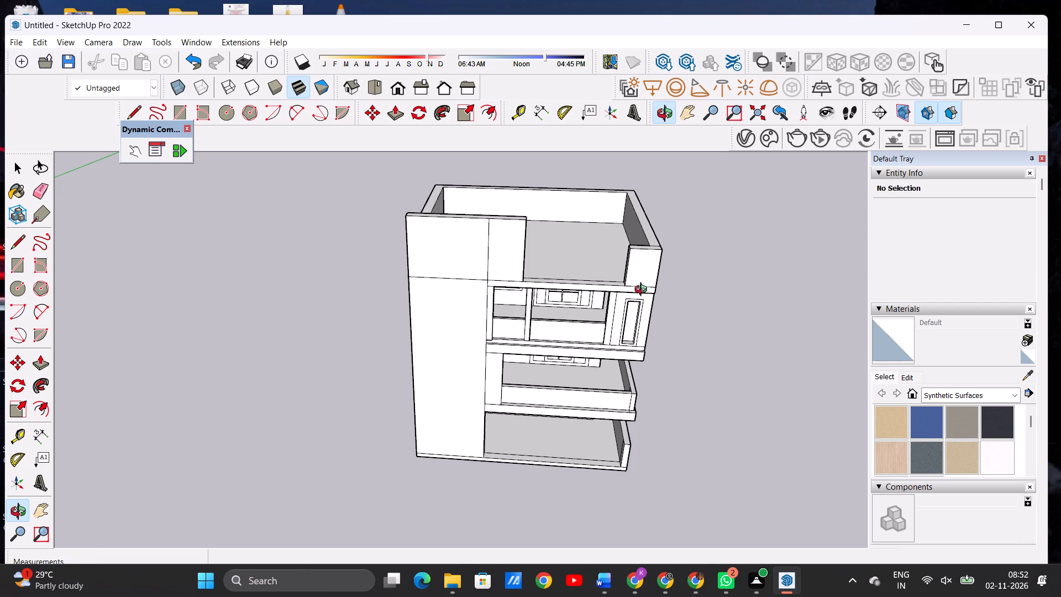
scroll(651, 257, "up", 12)
left_click_drag(643, 234, 500, 313)
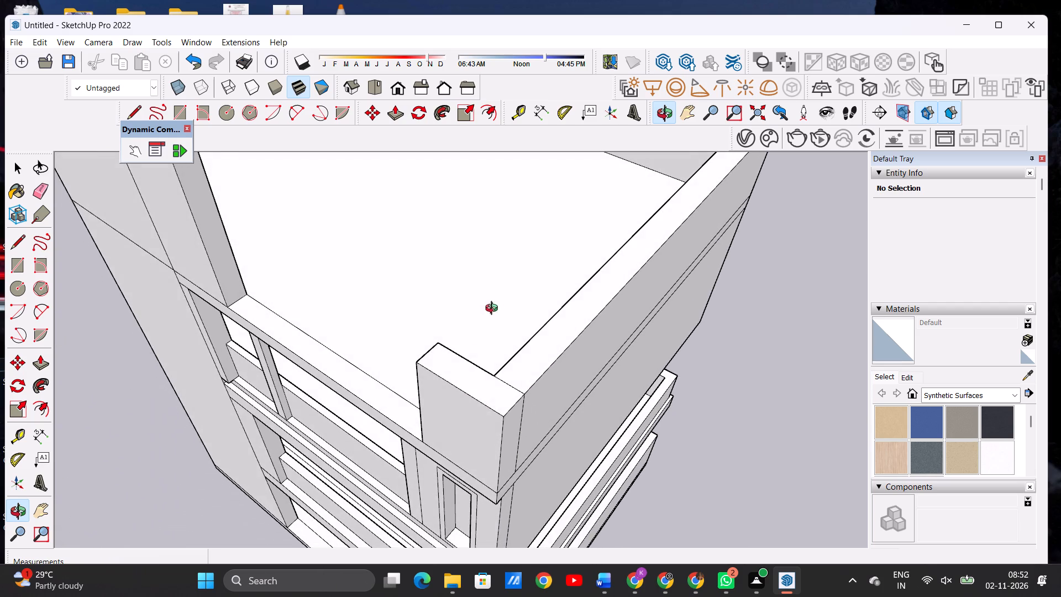
scroll(539, 407, "up", 7)
key("p")
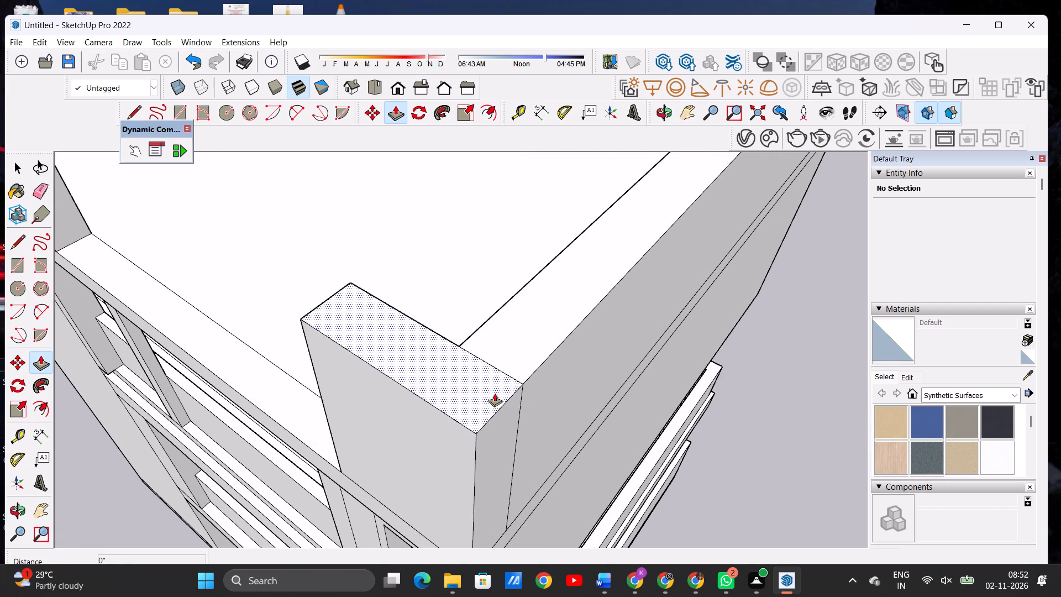
left_click(495, 393)
left_click(494, 416)
Push/Pull the parapet's top down about 8 7/16", level with the lowered front corner piece.
left_click(514, 357)
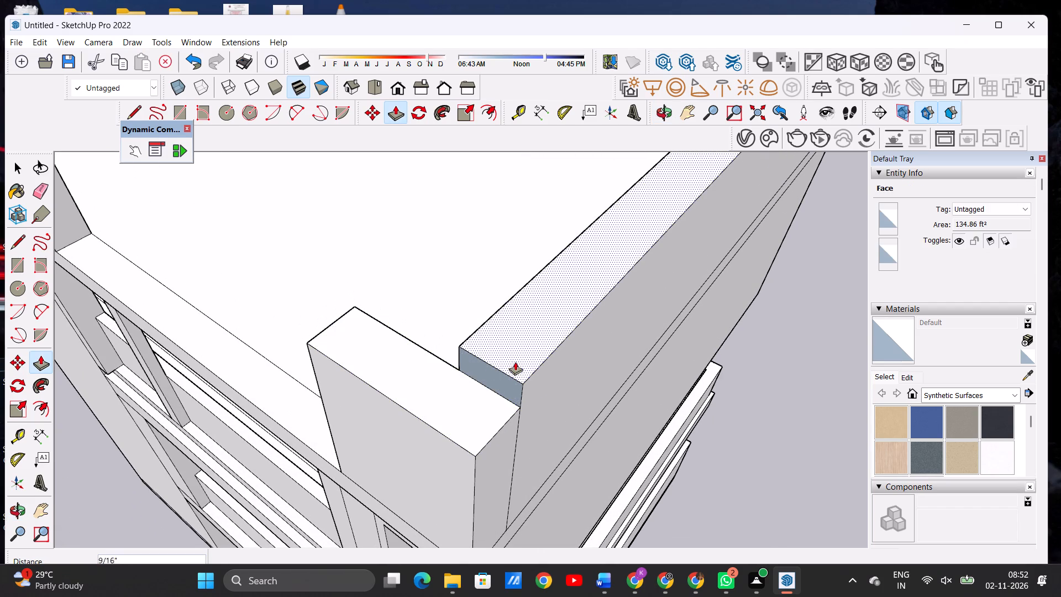
left_click(518, 405)
key("space")
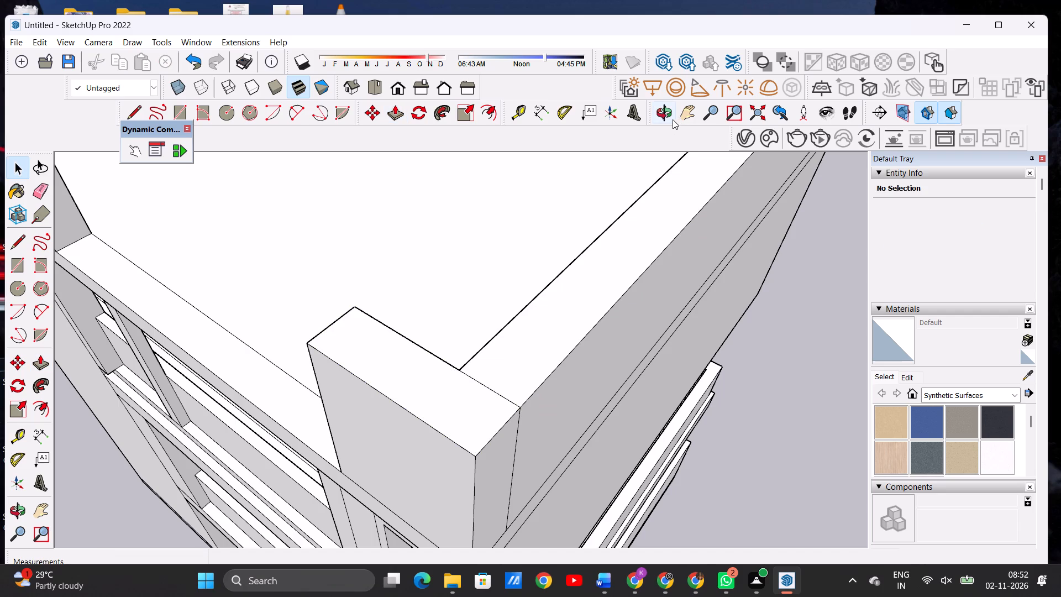
Examine the whole building from the front and above, especially the parapet, the front corner piece and the open front roof edge.
left_click(658, 117)
left_click_drag(643, 296, 664, 271)
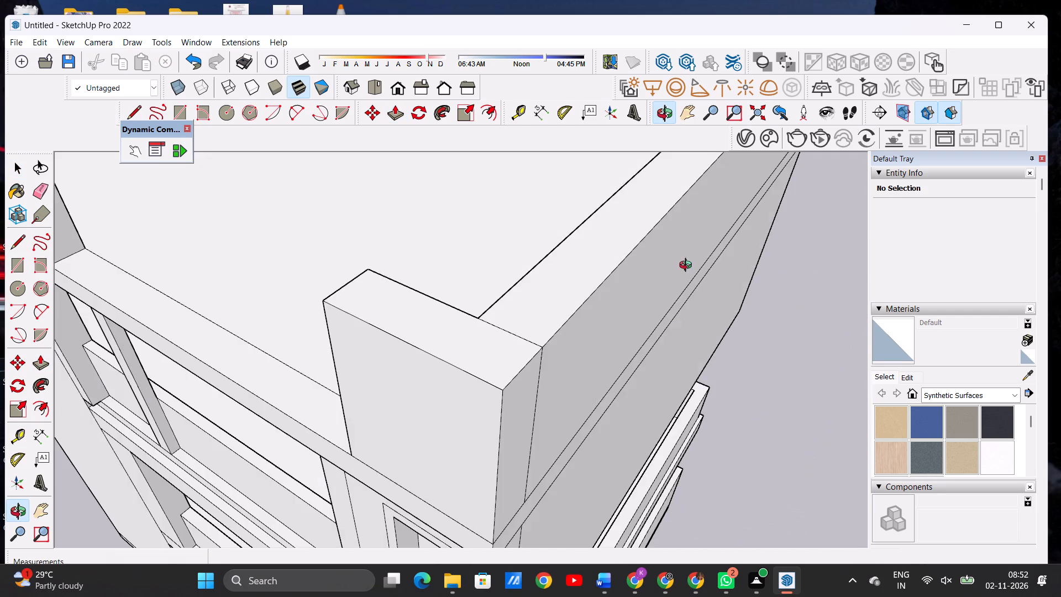
scroll(618, 322, "down", 6)
scroll(533, 337, "down", 13)
left_click_drag(508, 354, 617, 312)
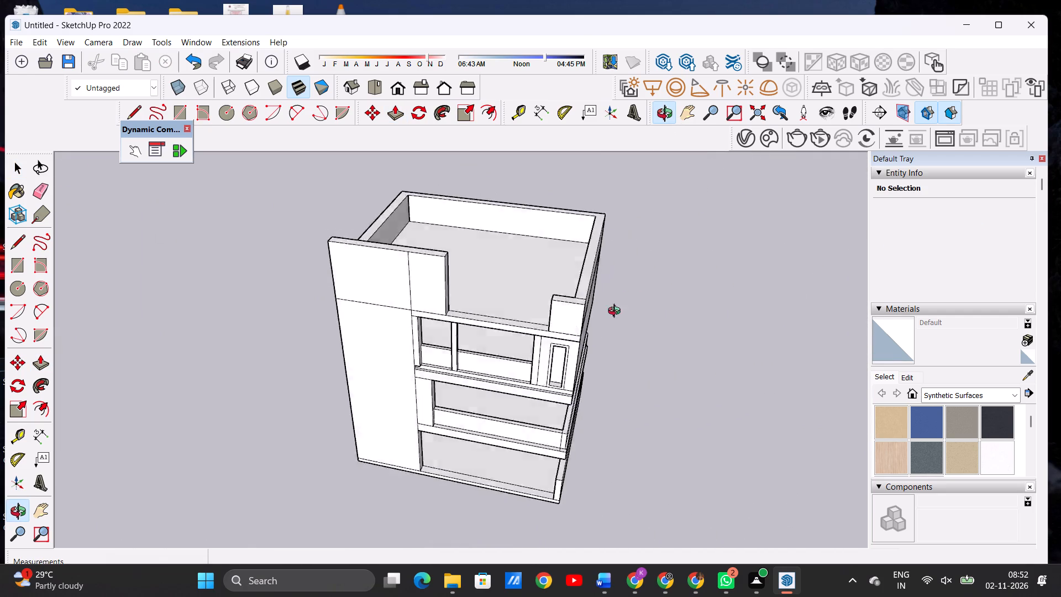
left_click_drag(617, 312, 654, 210)
scroll(620, 350, "down", 7)
scroll(590, 312, "up", 5)
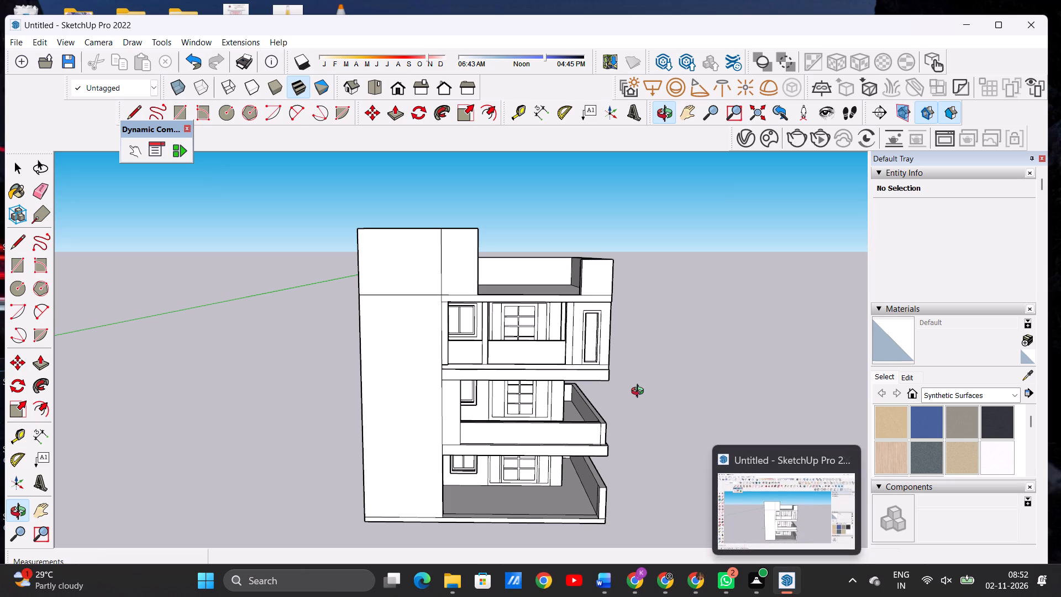
left_click_drag(470, 298, 459, 365)
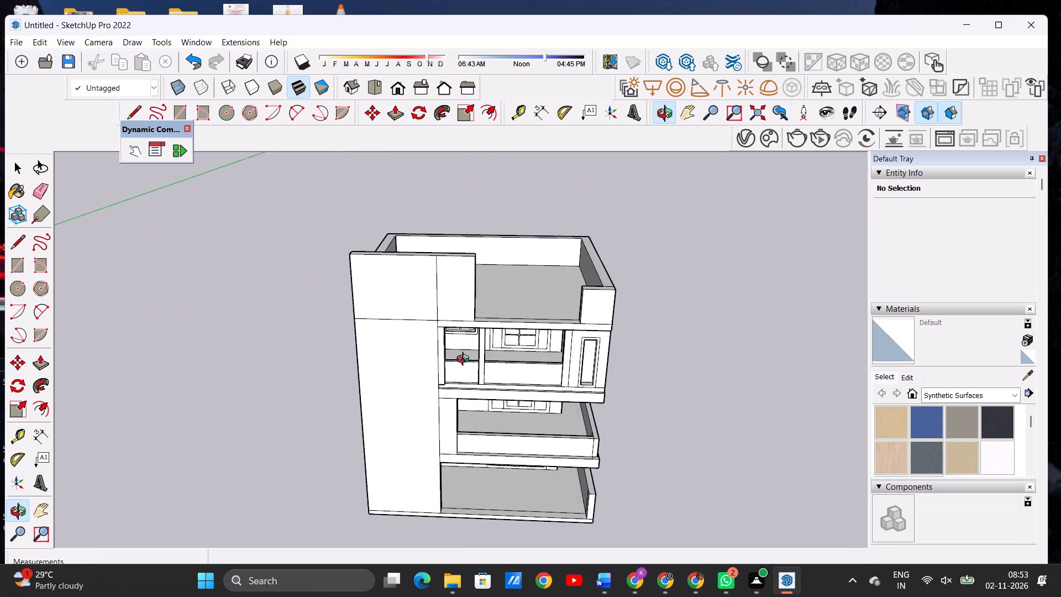
scroll(556, 317, "up", 8)
scroll(556, 323, "down", 3)
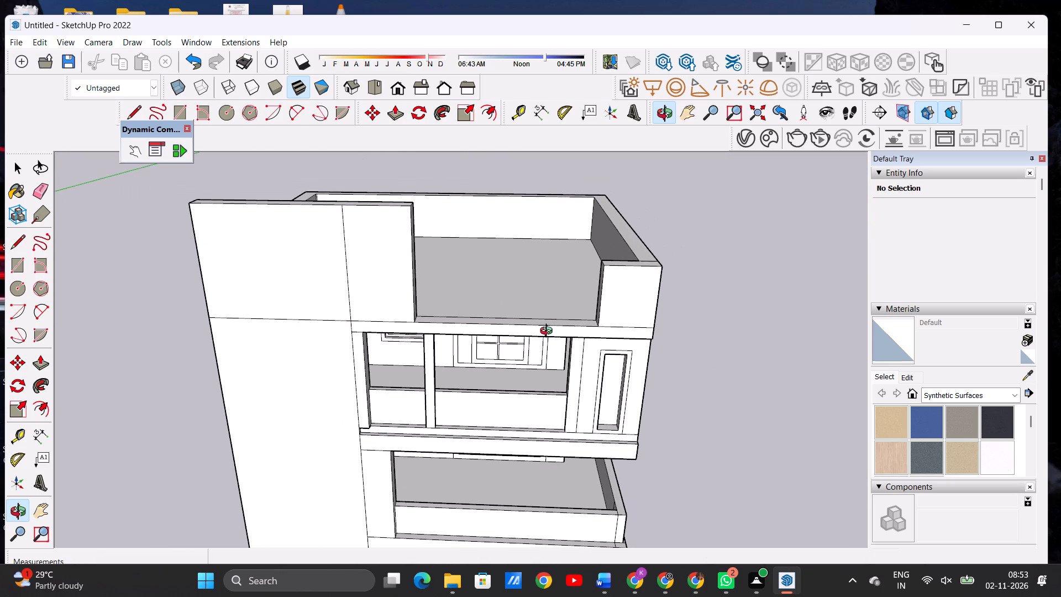
left_click_drag(540, 313, 560, 274)
left_click_drag(560, 274, 474, 333)
scroll(564, 332, "down", 5)
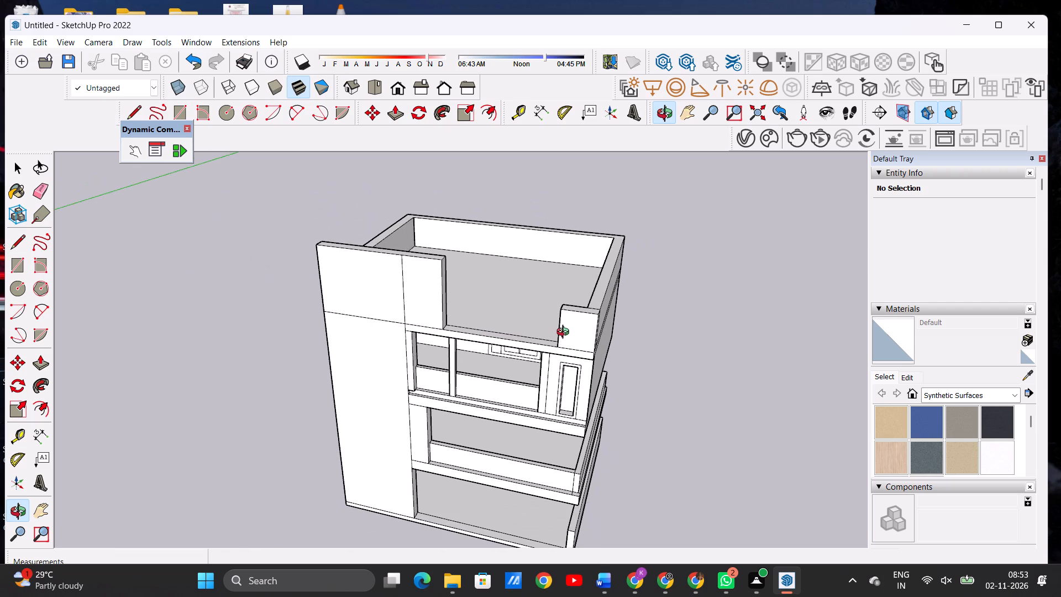
scroll(454, 322, "up", 9)
scroll(478, 360, "down", 12)
left_click_drag(486, 370, 600, 318)
left_click_drag(542, 336, 670, 313)
scroll(566, 305, "up", 12)
scroll(590, 313, "down", 1)
scroll(590, 313, "up", 2)
left_click_drag(573, 321, 596, 317)
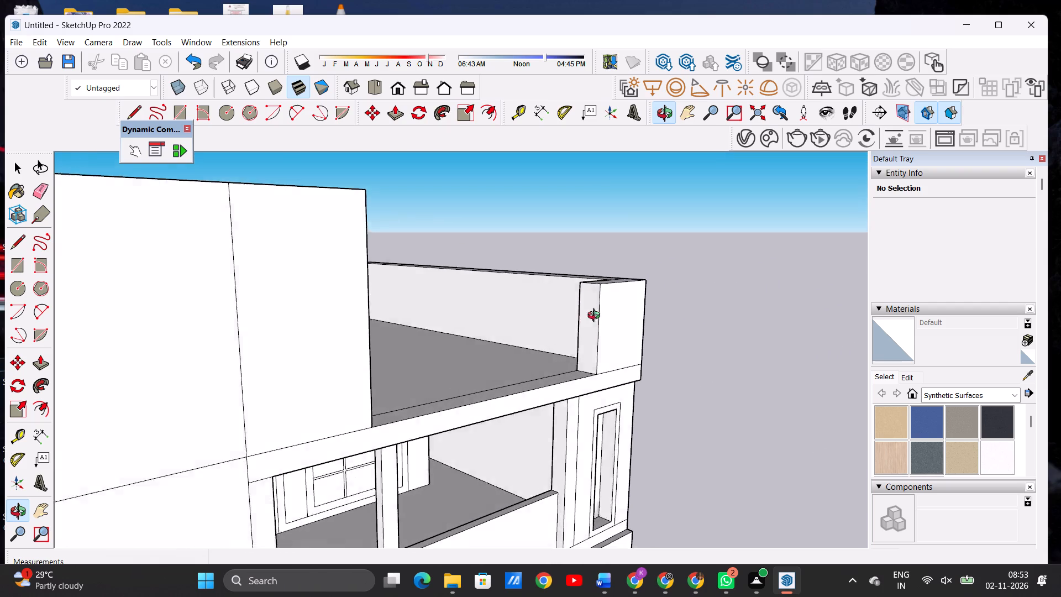
left_click_drag(596, 317, 614, 322)
scroll(604, 310, "up", 4)
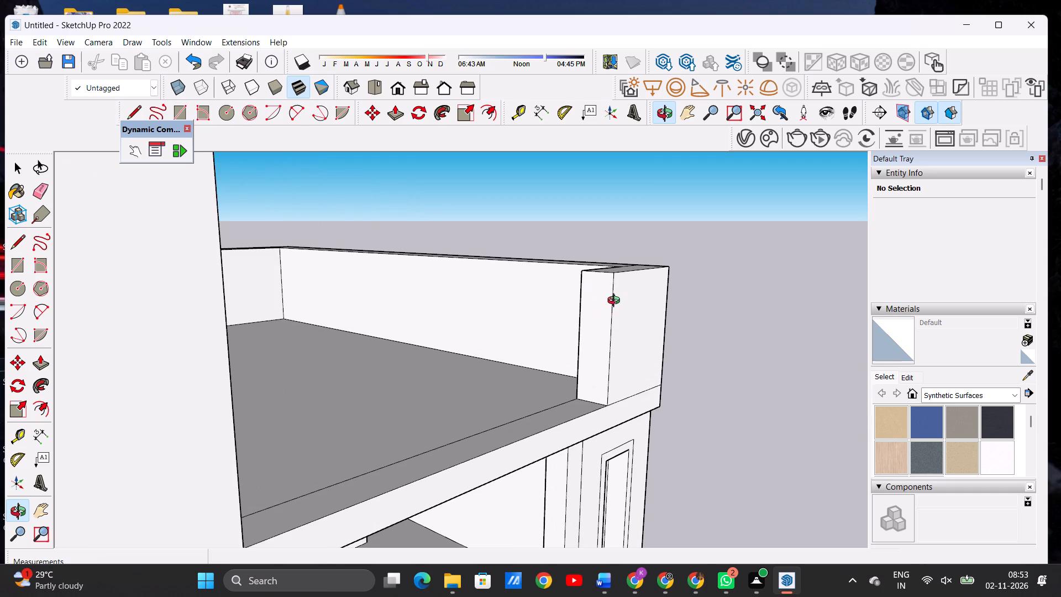
Draw a line lengthwise along the middle of the open front roof border, from the corner piece to the tall front wall.
scroll(616, 302, "down", 5)
left_click_drag(613, 354, 516, 398)
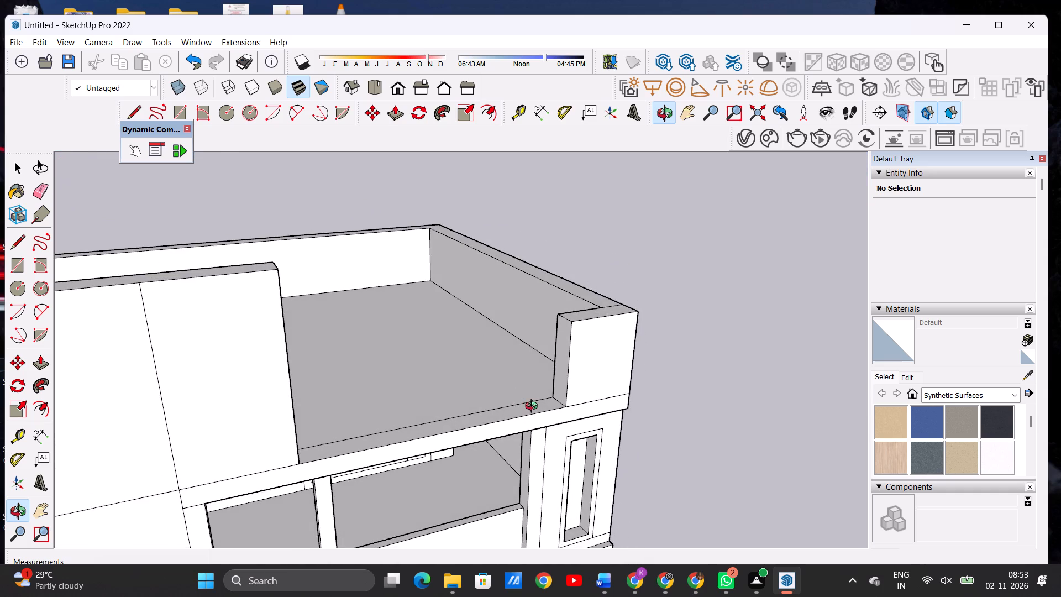
scroll(534, 407, "up", 4)
scroll(534, 407, "down", 1)
scroll(534, 407, "up", 2)
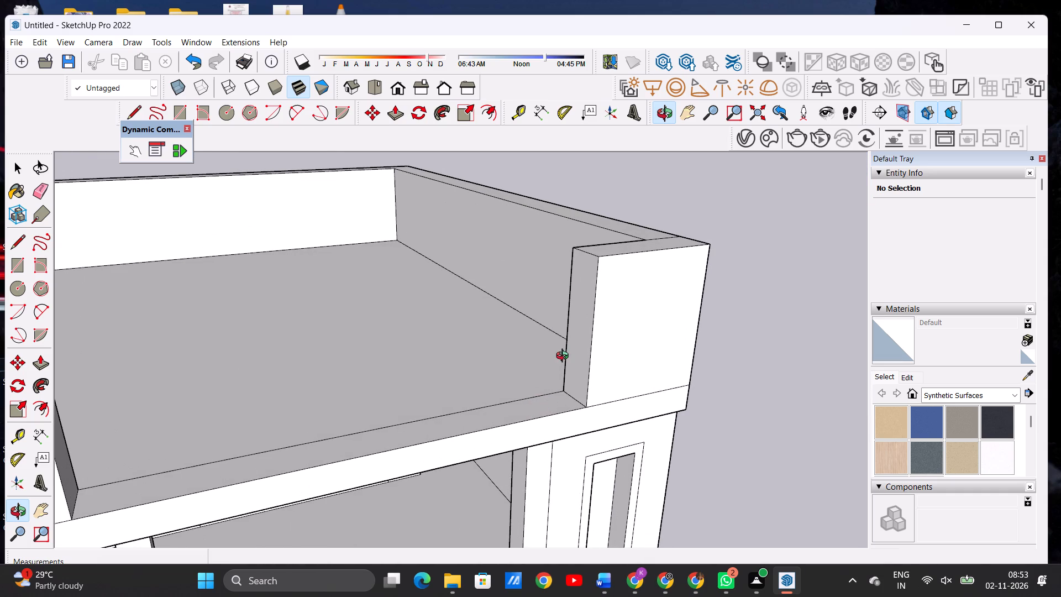
scroll(559, 358, "down", 8)
left_click_drag(559, 339, 495, 419)
scroll(507, 438, "up", 7)
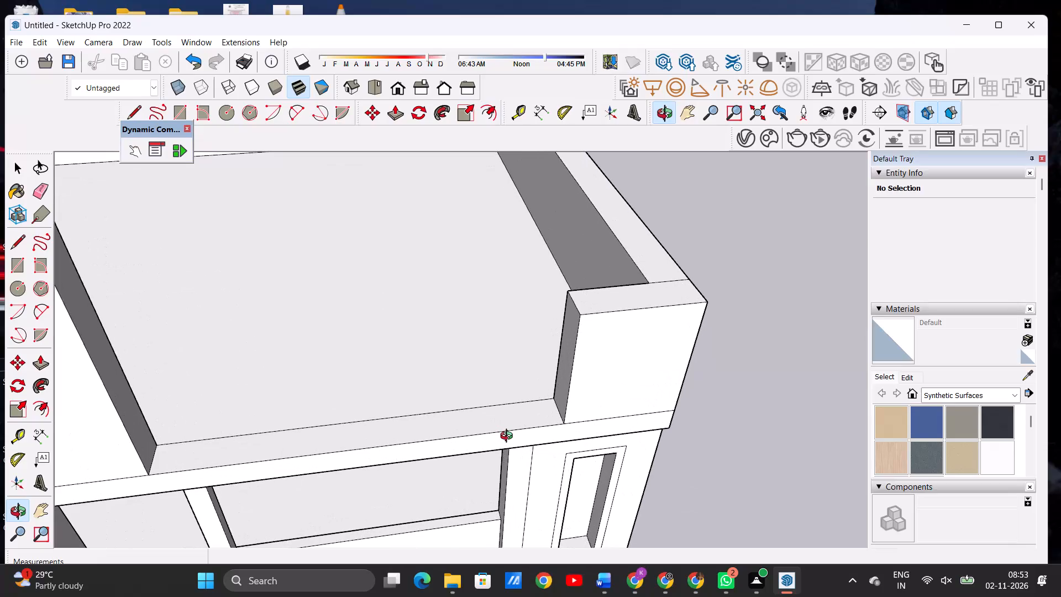
key("l")
scroll(533, 412, "up", 6)
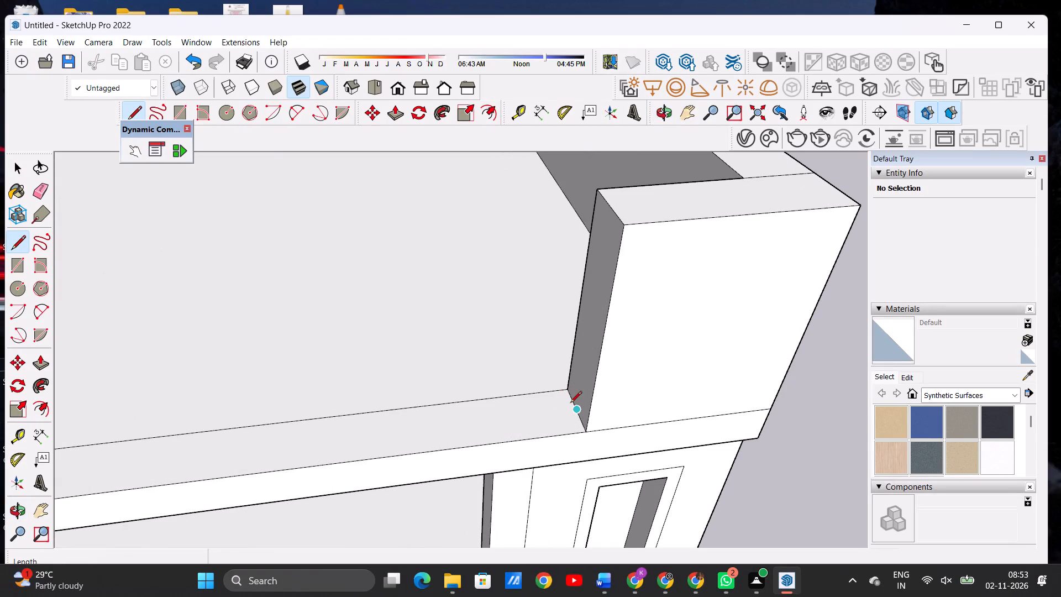
left_click(572, 410)
scroll(548, 409, "down", 11)
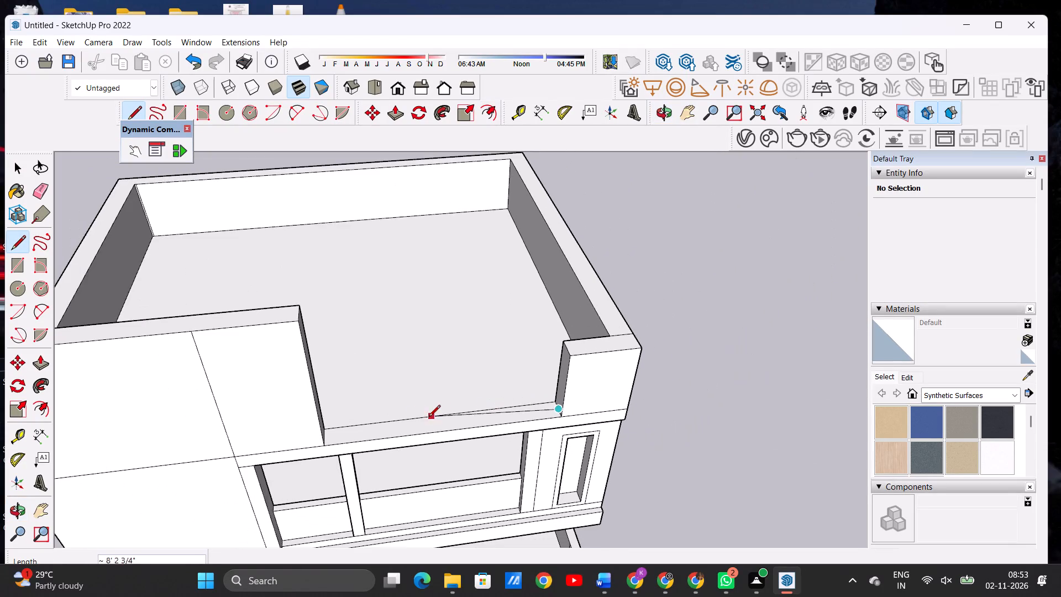
scroll(407, 419, "up", 1)
scroll(404, 422, "down", 1)
scroll(402, 427, "up", 2)
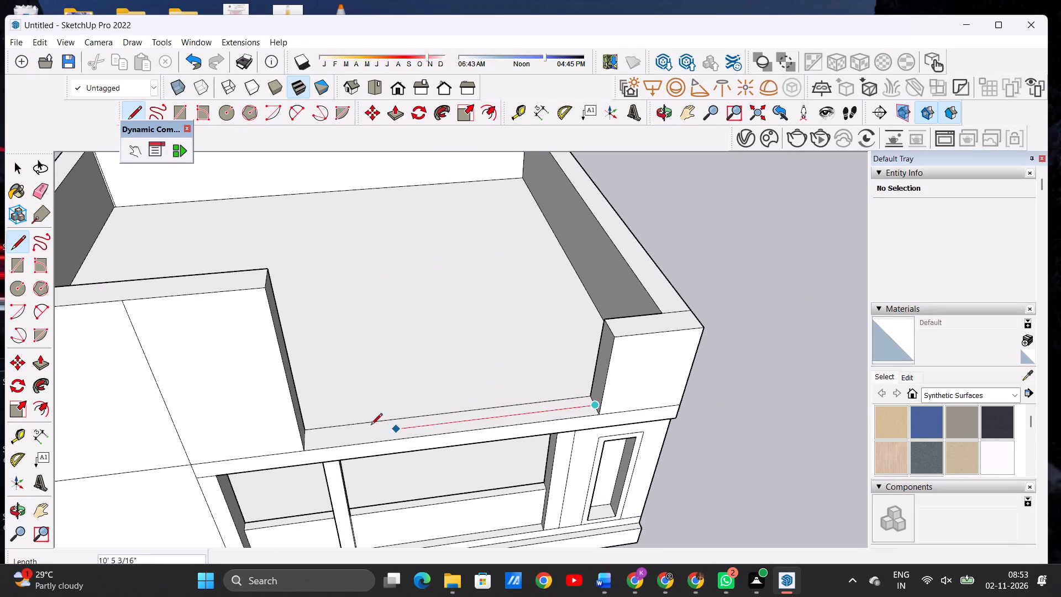
scroll(328, 433, "up", 7)
scroll(324, 444, "down", 1)
scroll(324, 444, "up", 4)
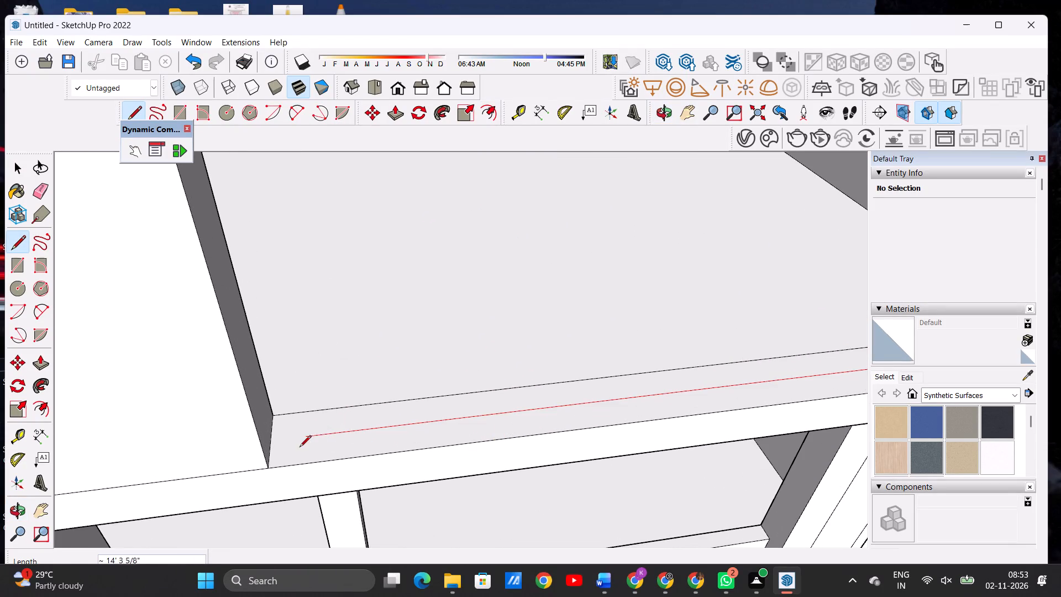
left_click(273, 435)
key("space")
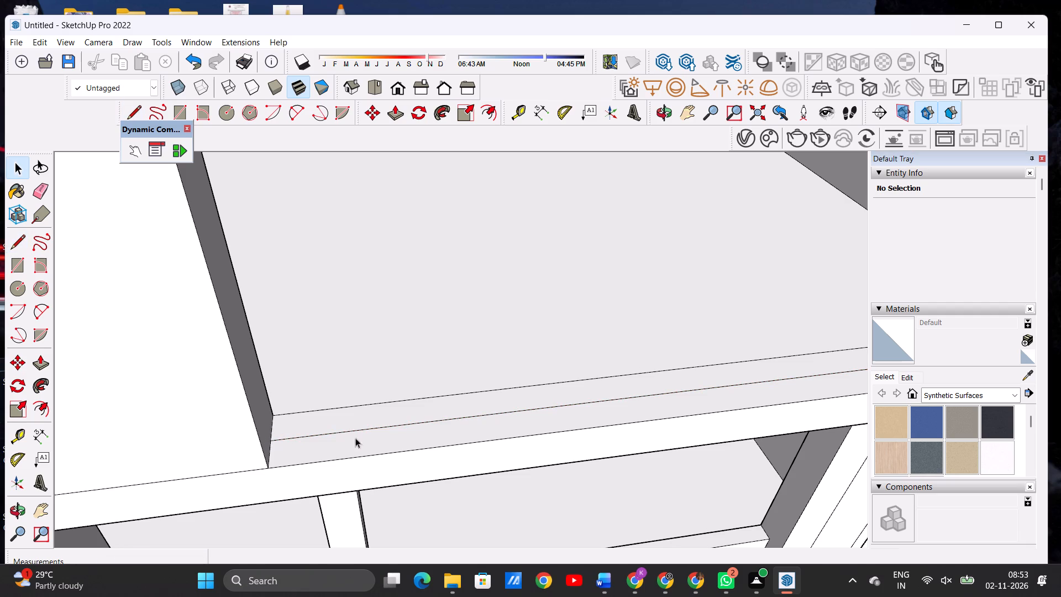
Push/Pull the inner half of the divided front roof border up about 5 5/8" to form a low curb.
scroll(400, 446, "down", 10)
scroll(642, 412, "up", 7)
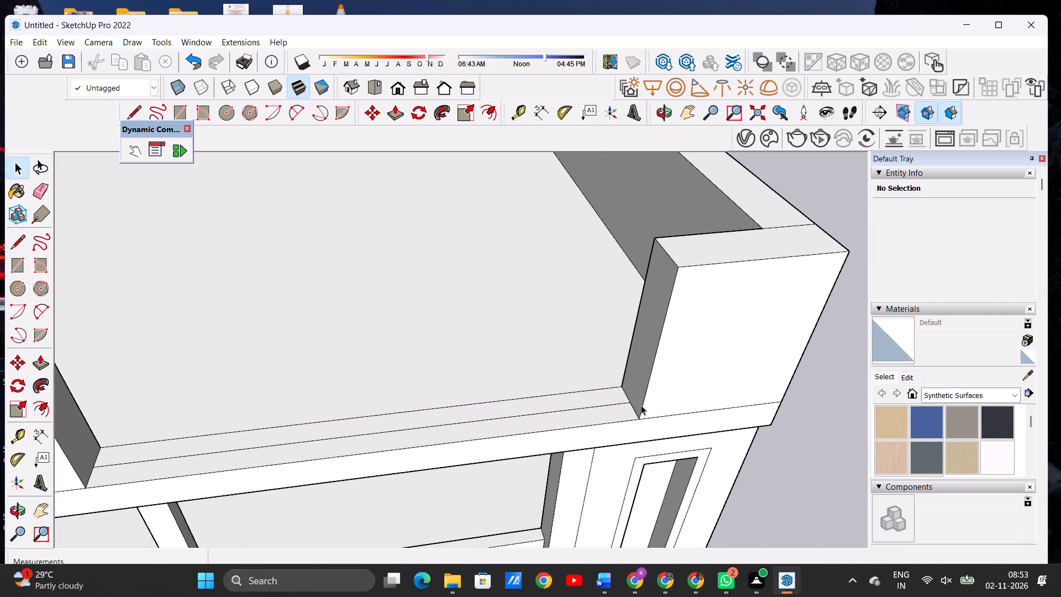
key("p")
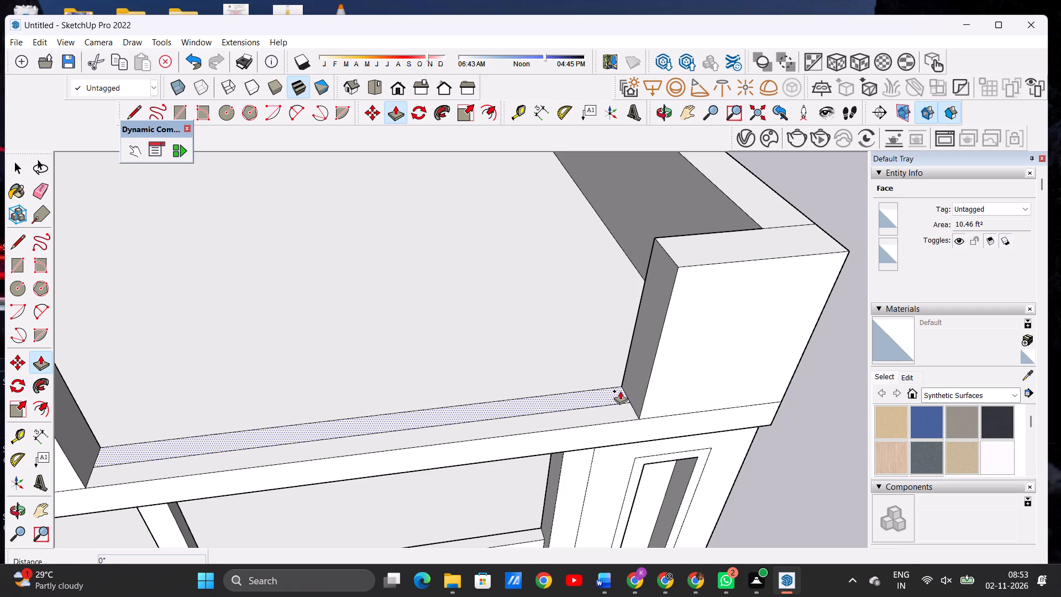
scroll(620, 390, "up", 8)
left_click(620, 399)
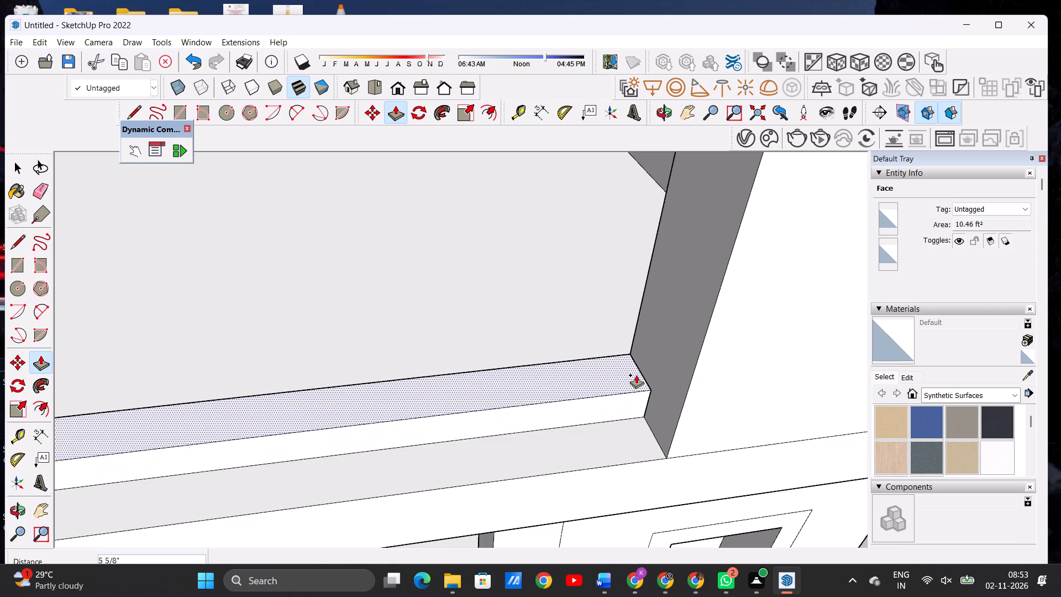
left_click(636, 375)
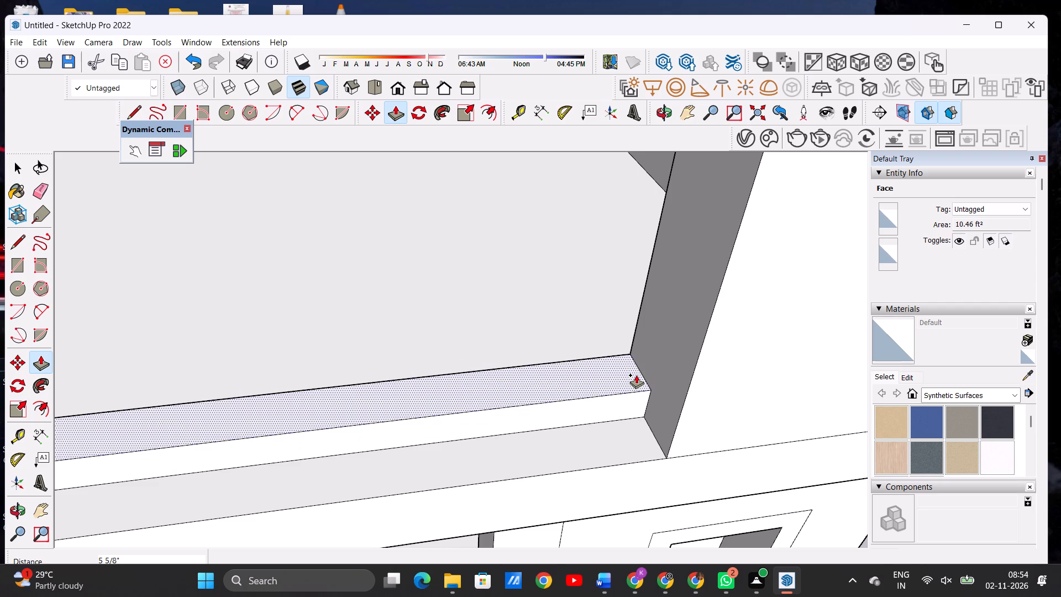
scroll(637, 371, "down", 7)
key("space")
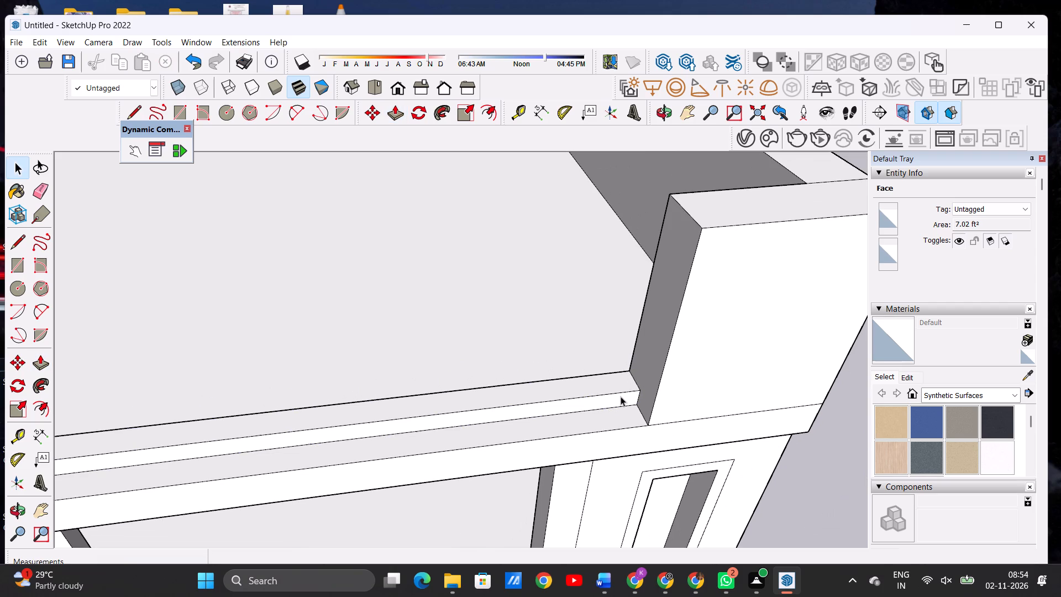
Examine the front of the upper storeys and the roof, especially the raised curb along the open front edge.
scroll(475, 341, "down", 6)
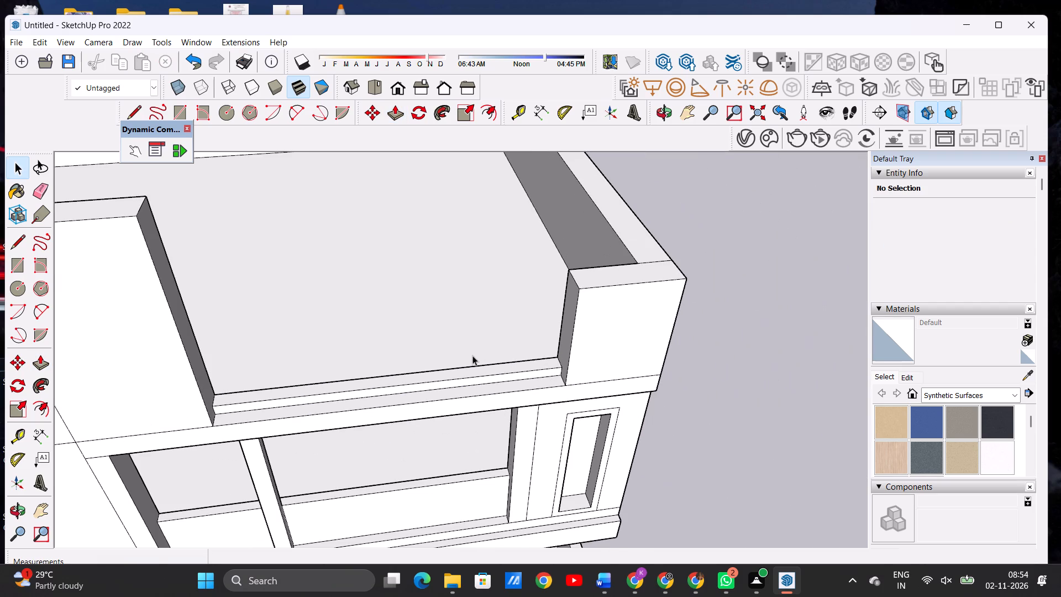
middle_click(474, 359)
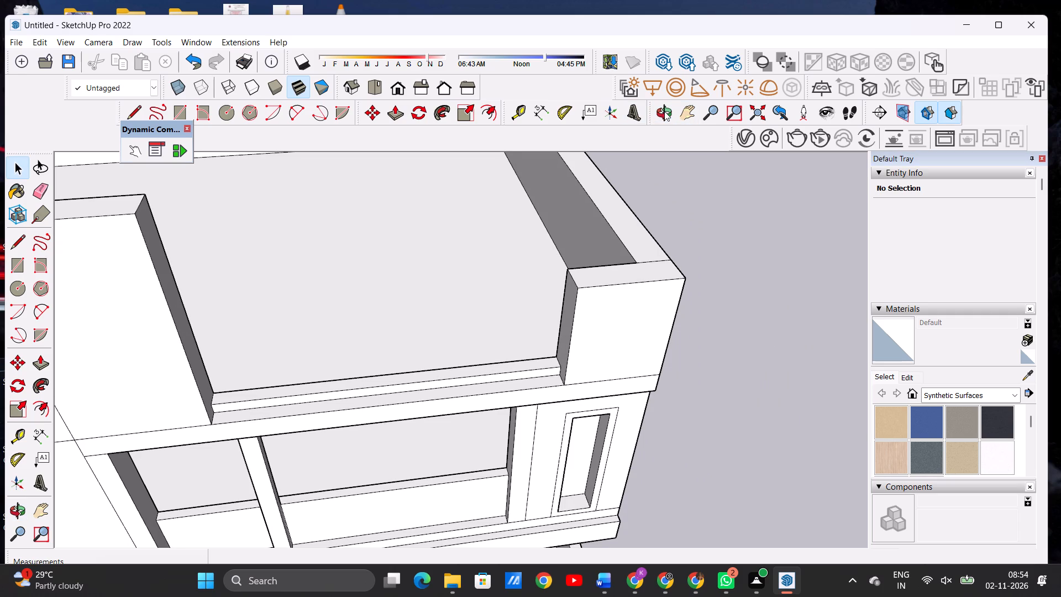
left_click(664, 111)
left_click_drag(599, 372, 594, 290)
scroll(611, 322, "down", 13)
scroll(612, 341, "up", 1)
scroll(612, 341, "down", 2)
left_click_drag(570, 334, 536, 318)
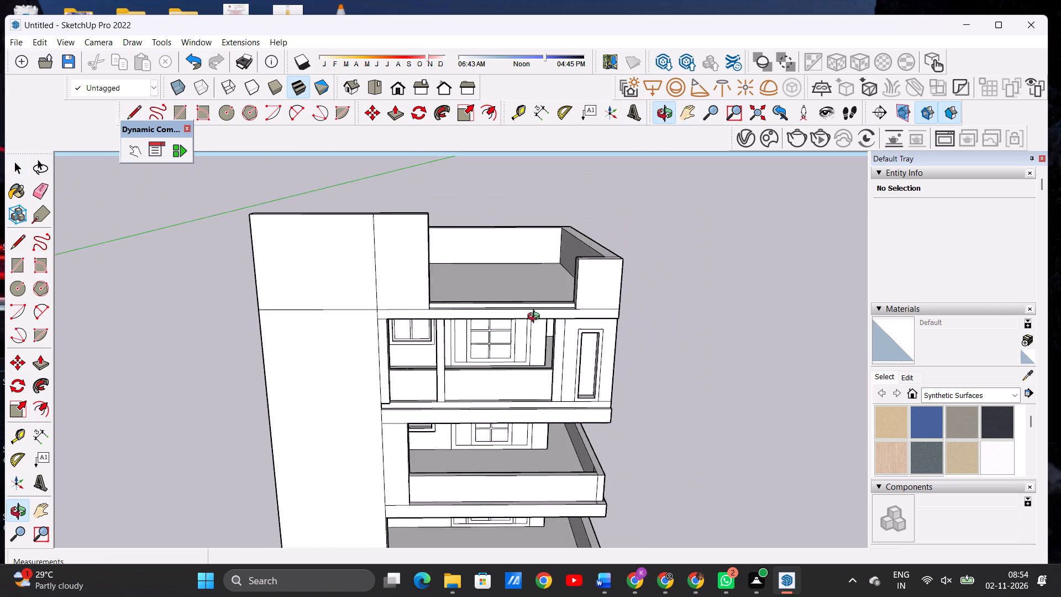
left_click_drag(536, 318, 540, 339)
scroll(564, 317, "up", 3)
scroll(565, 318, "down", 1)
scroll(565, 318, "up", 1)
scroll(565, 318, "down", 1)
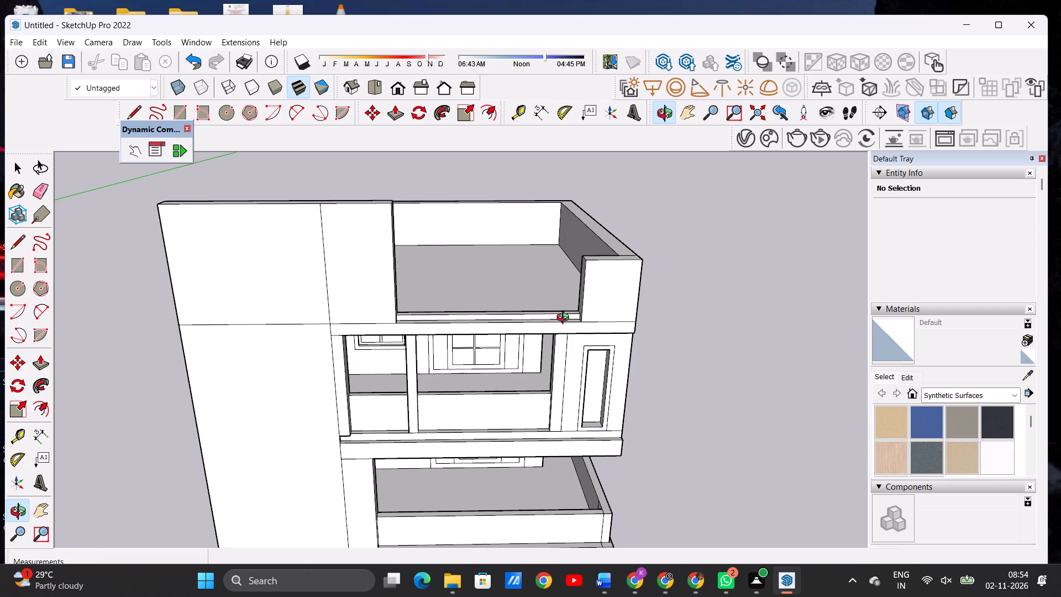
scroll(480, 318, "down", 4)
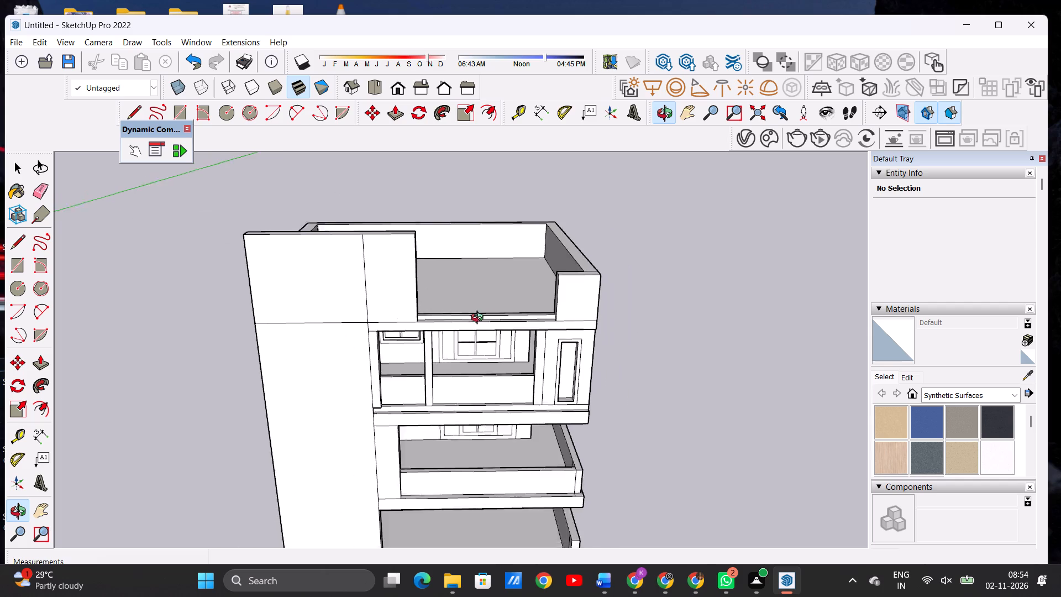
scroll(480, 319, "down", 2)
scroll(517, 320, "up", 11)
key("space")
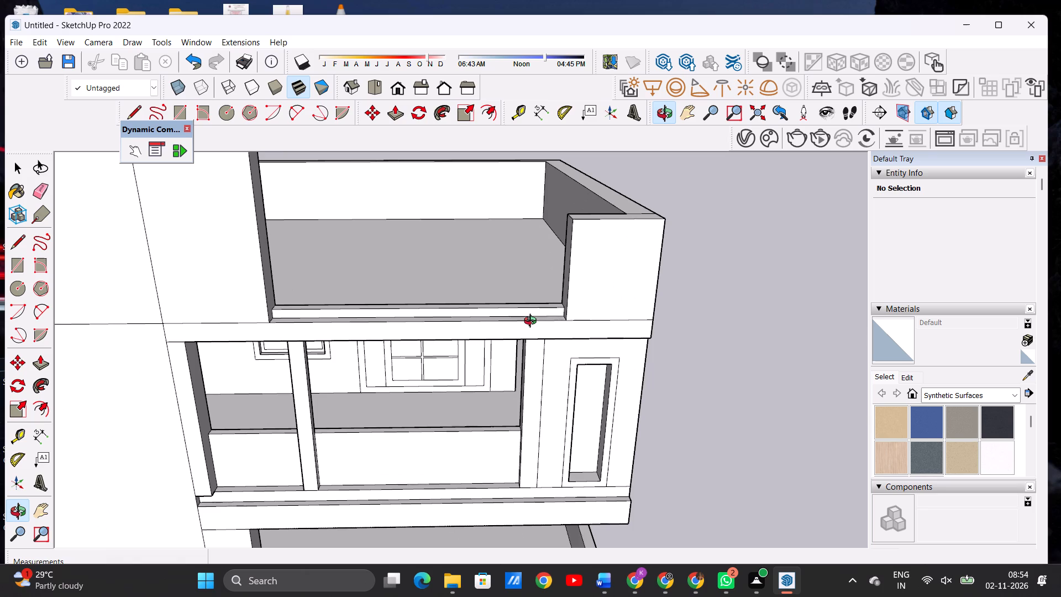
Draw a vertical line about 4' 7 3/4" long on the corner piece's inner side face, from the curb's top outer corner to the top edge.
left_click(665, 112)
left_click_drag(466, 310, 610, 292)
scroll(471, 331, "down", 6)
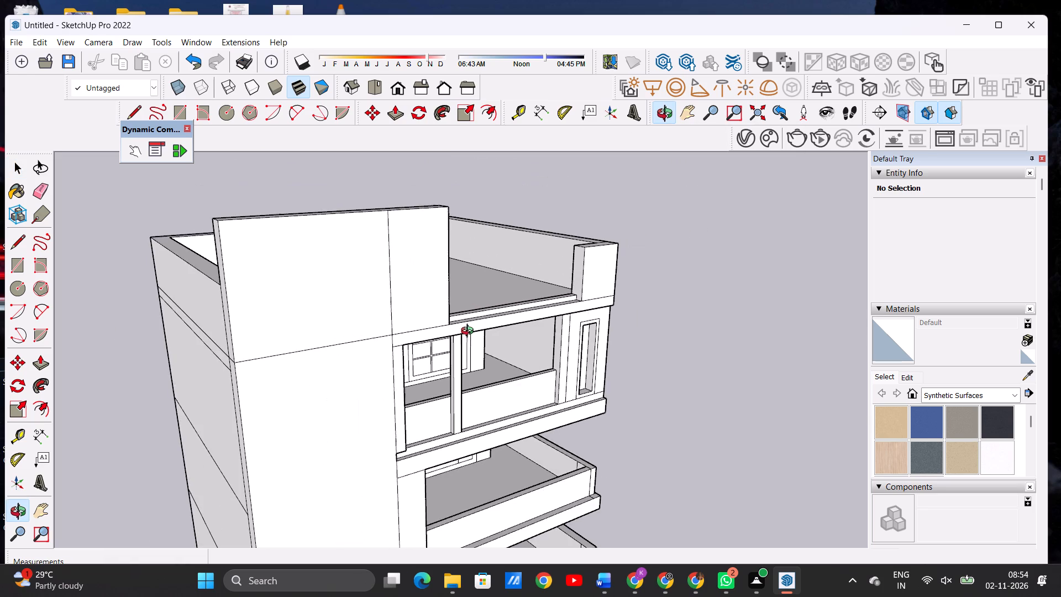
scroll(579, 247, "up", 2)
scroll(584, 247, "down", 1)
scroll(586, 247, "up", 10)
left_click_drag(563, 291, 607, 285)
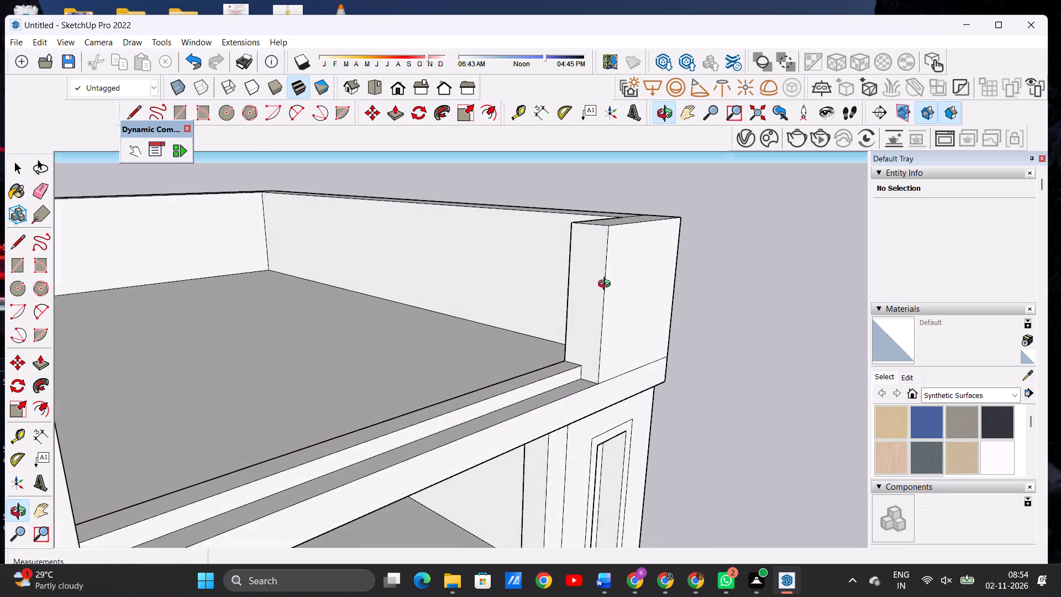
left_click_drag(607, 285, 612, 286)
key("l")
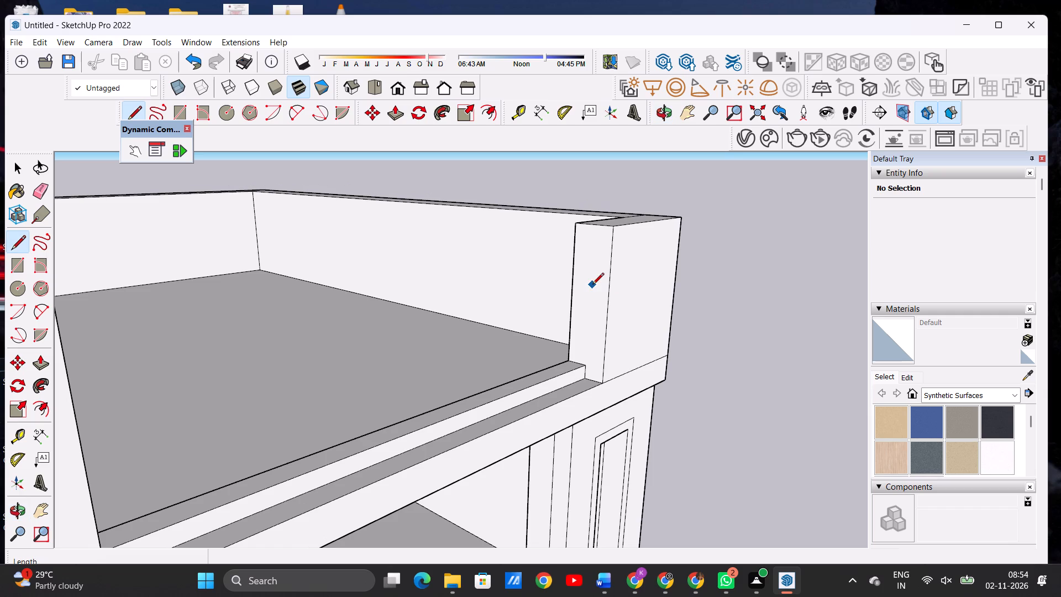
scroll(630, 364, "up", 2)
scroll(621, 367, "down", 1)
scroll(612, 368, "up", 8)
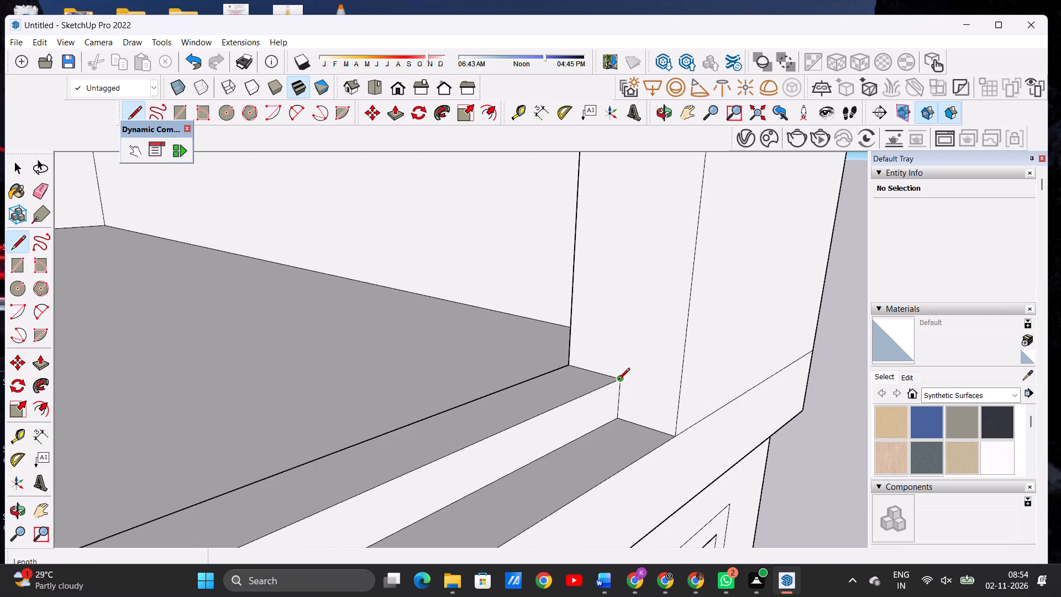
left_click_drag(618, 380, 619, 369)
scroll(631, 312, "down", 17)
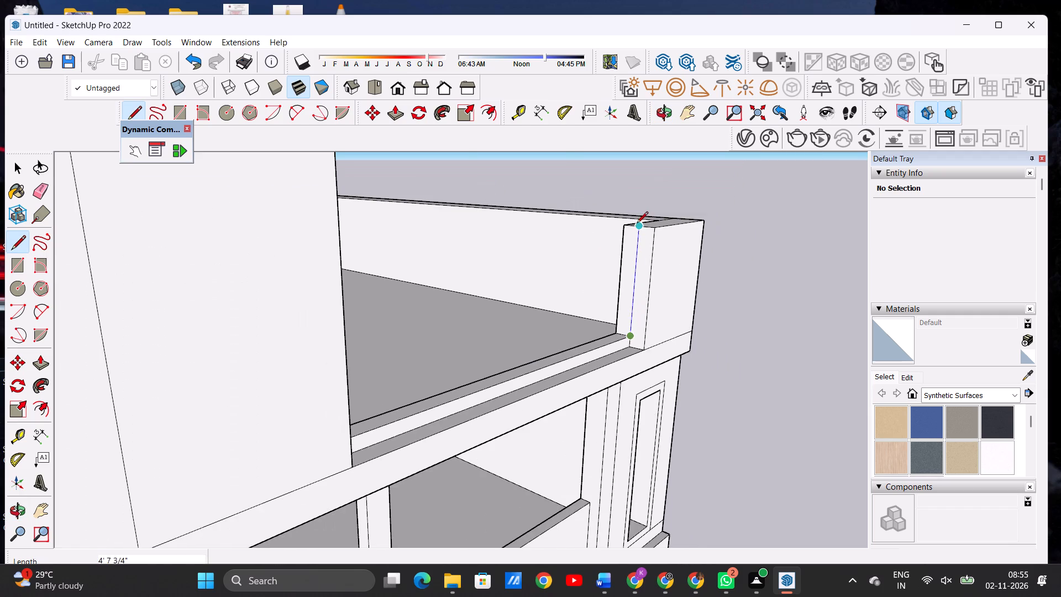
scroll(637, 224, "up", 7)
scroll(640, 240, "down", 1)
scroll(640, 240, "up", 3)
left_click(640, 227)
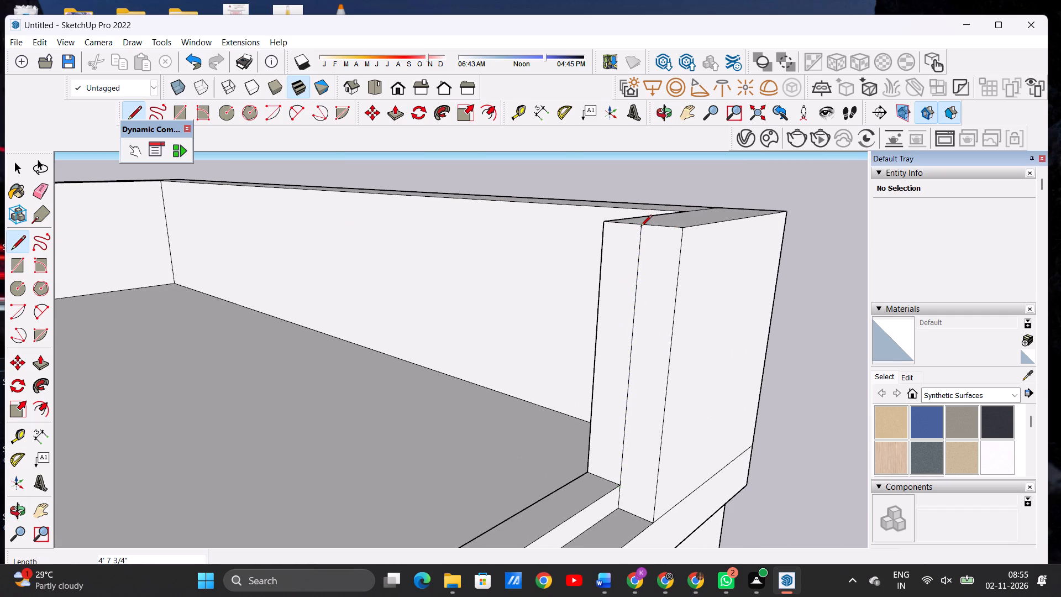
key("space")
Draw a circle of about 1 3/16" radius near the top of the corner piece's side face, on the half above the curb.
scroll(631, 244, "down", 6)
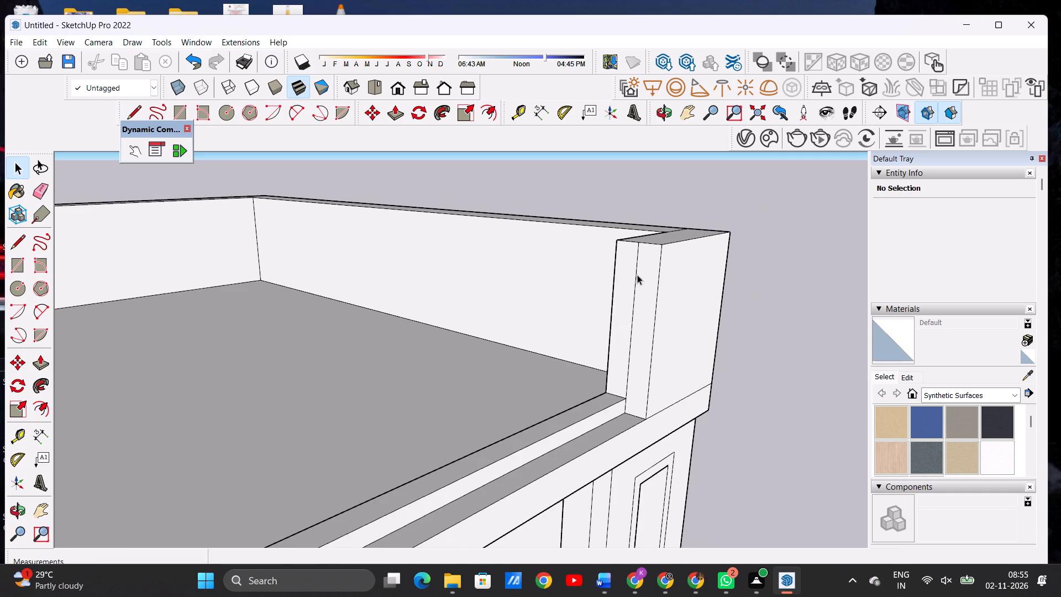
left_click(666, 111)
left_click_drag(620, 341, 668, 348)
scroll(647, 265, "up", 5)
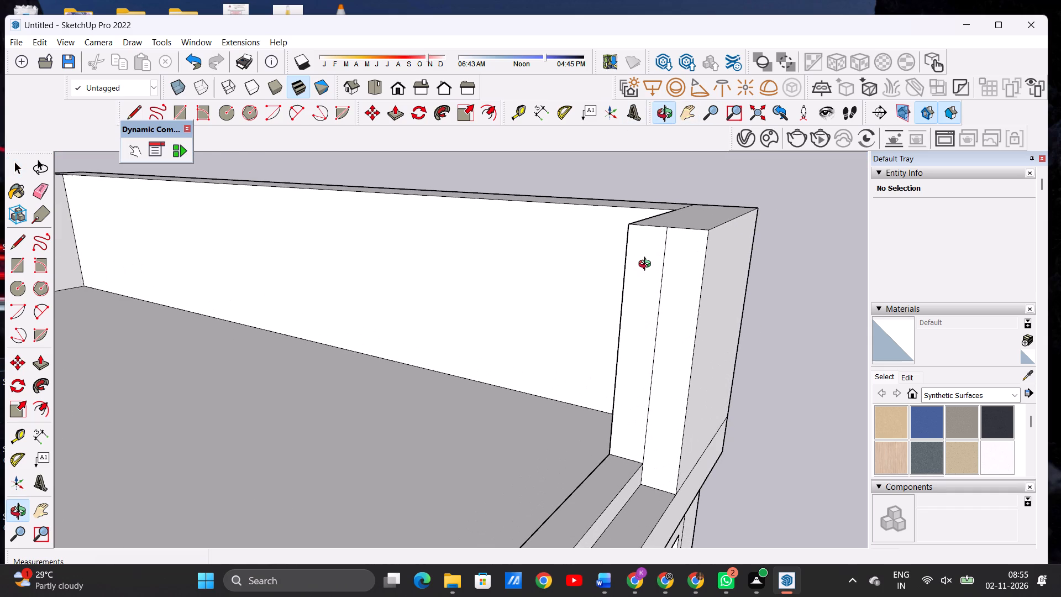
key("c")
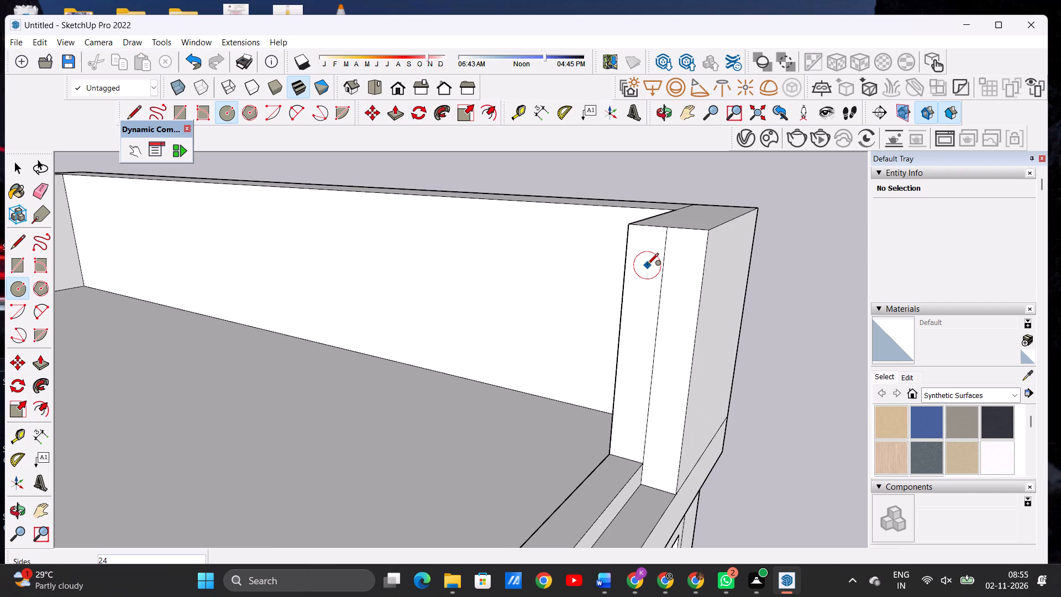
scroll(647, 276, "down", 1)
scroll(644, 251, "up", 9)
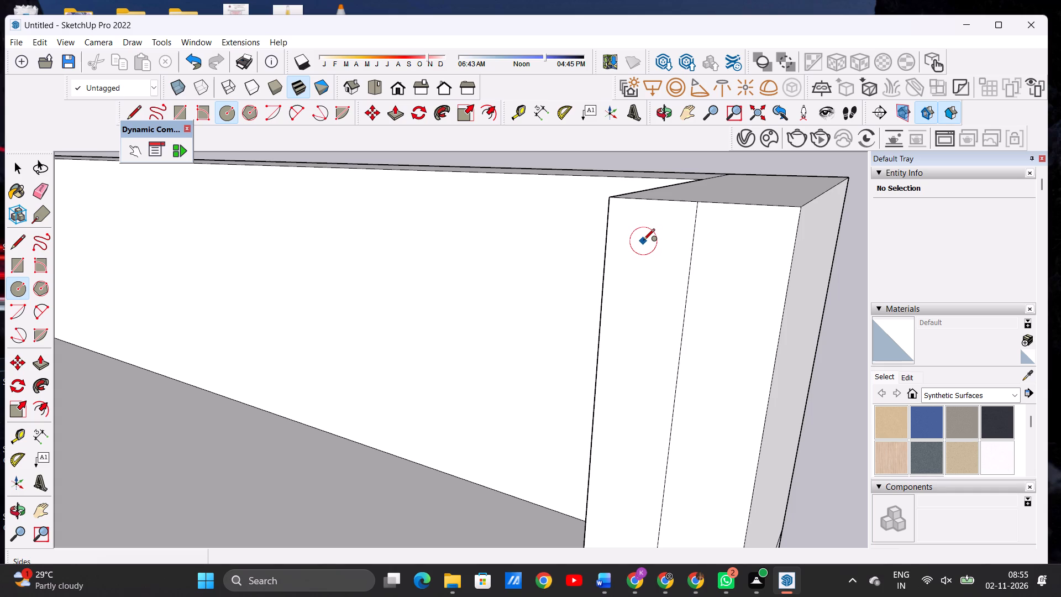
left_click(643, 241)
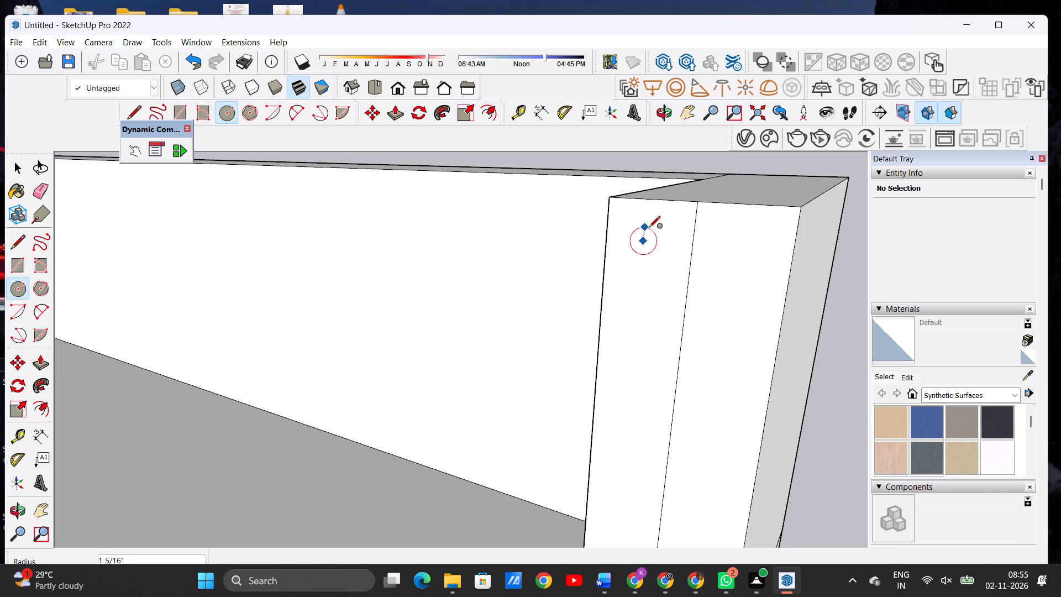
left_click(649, 229)
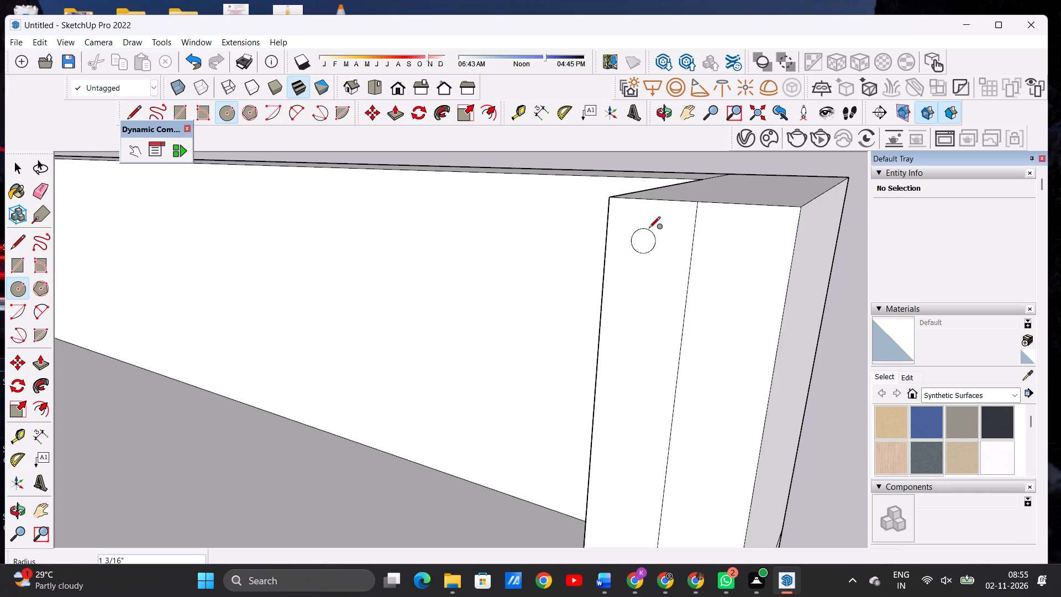
key("space")
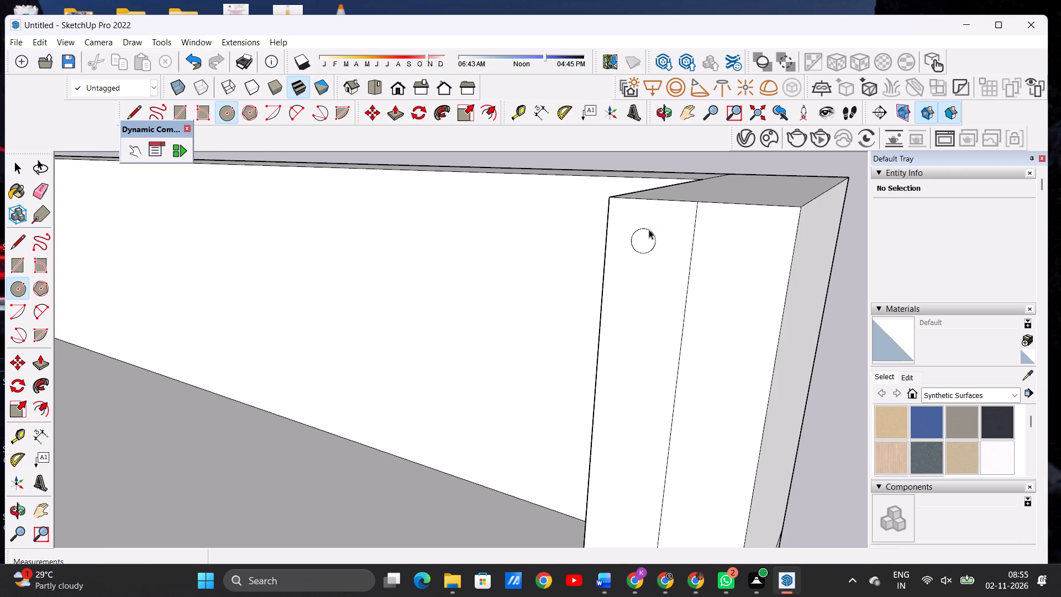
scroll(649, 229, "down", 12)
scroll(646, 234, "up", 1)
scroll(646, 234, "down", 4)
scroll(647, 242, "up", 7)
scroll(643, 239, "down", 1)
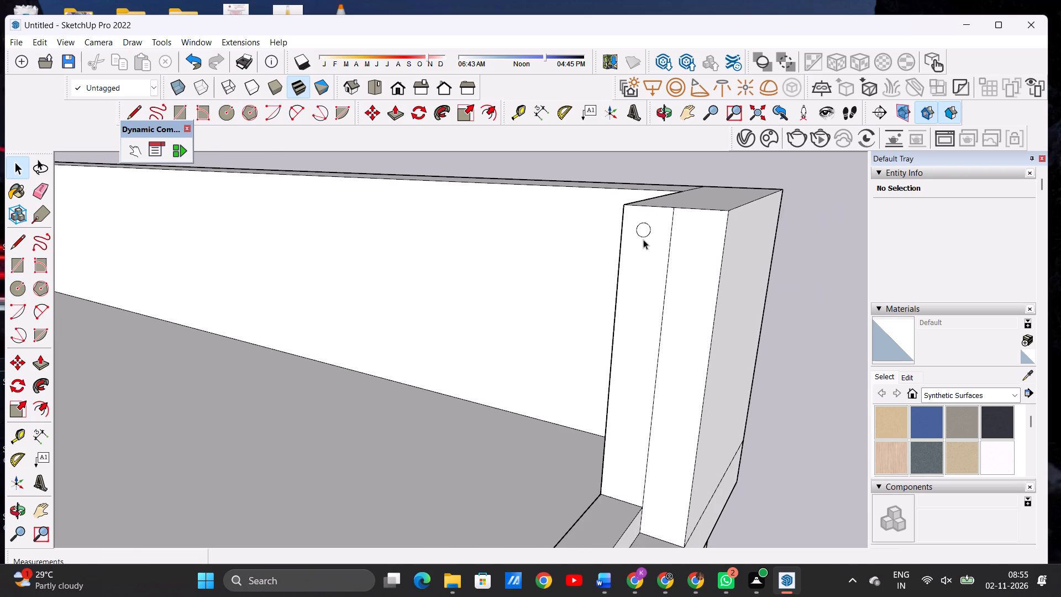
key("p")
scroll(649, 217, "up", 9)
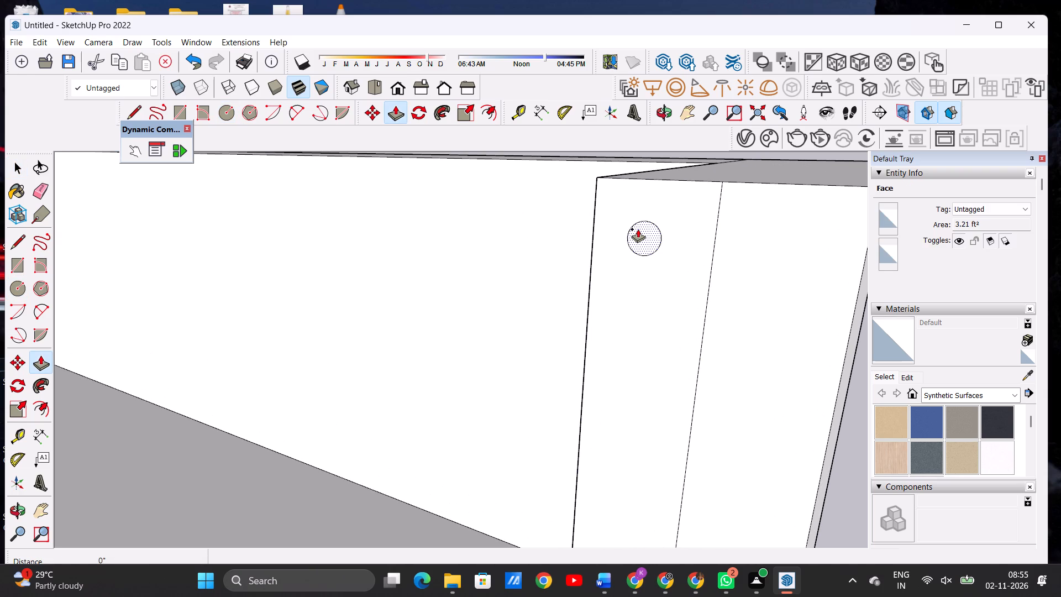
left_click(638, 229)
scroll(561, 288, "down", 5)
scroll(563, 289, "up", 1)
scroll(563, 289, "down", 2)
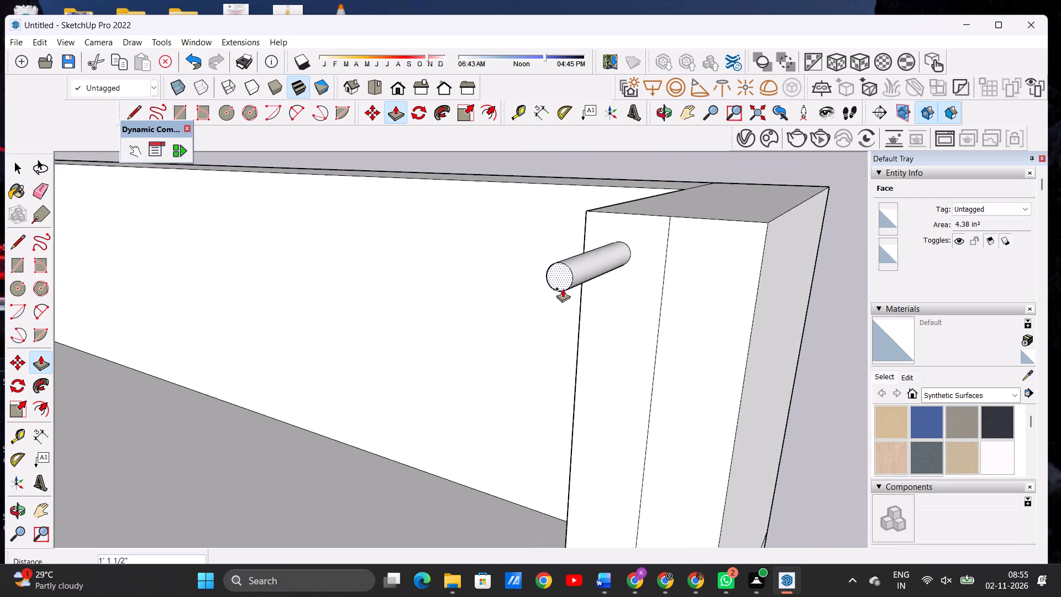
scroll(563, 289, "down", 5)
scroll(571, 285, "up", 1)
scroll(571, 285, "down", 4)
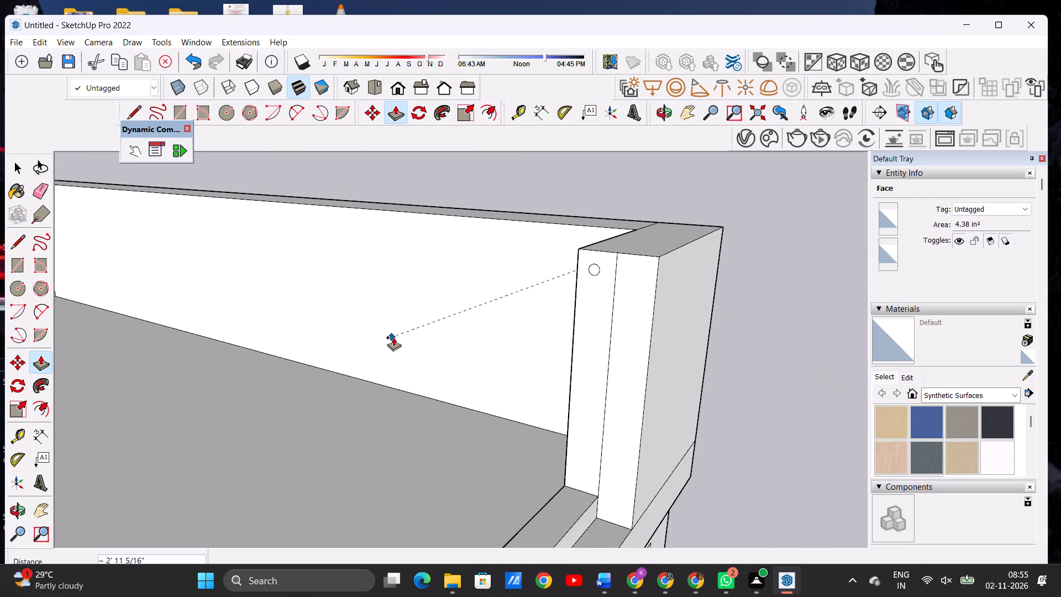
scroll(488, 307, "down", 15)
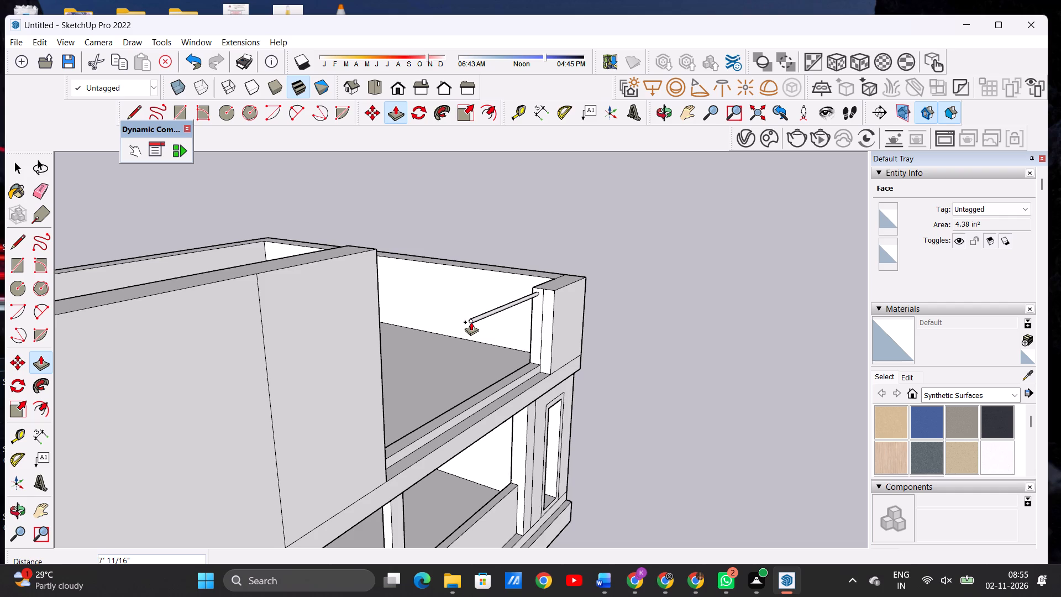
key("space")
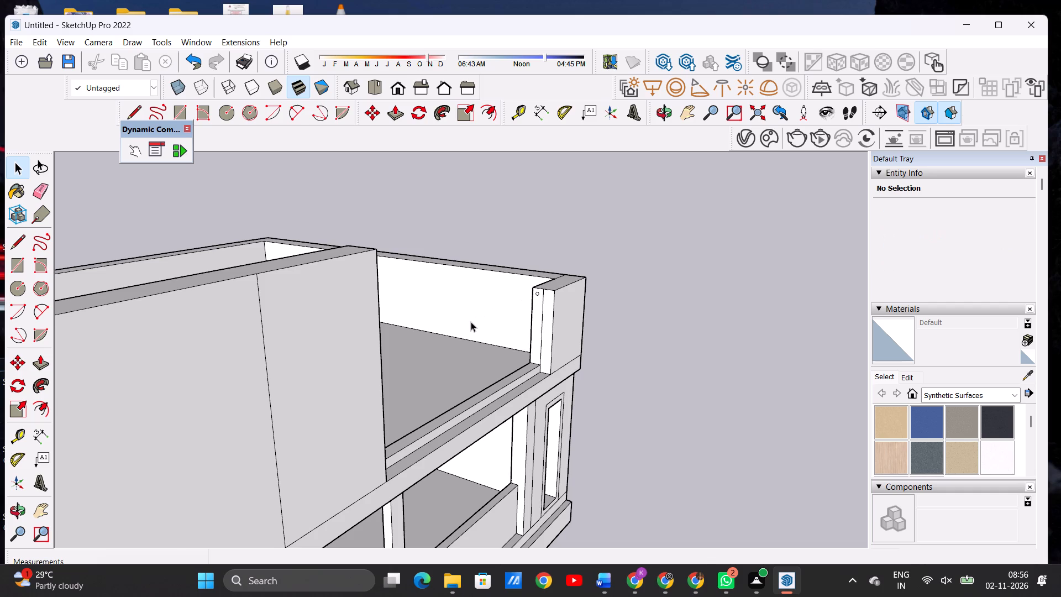
Delete the small circle, with its face, near the top of the corner piece's inner side face.
scroll(471, 322, "down", 6)
scroll(526, 318, "up", 19)
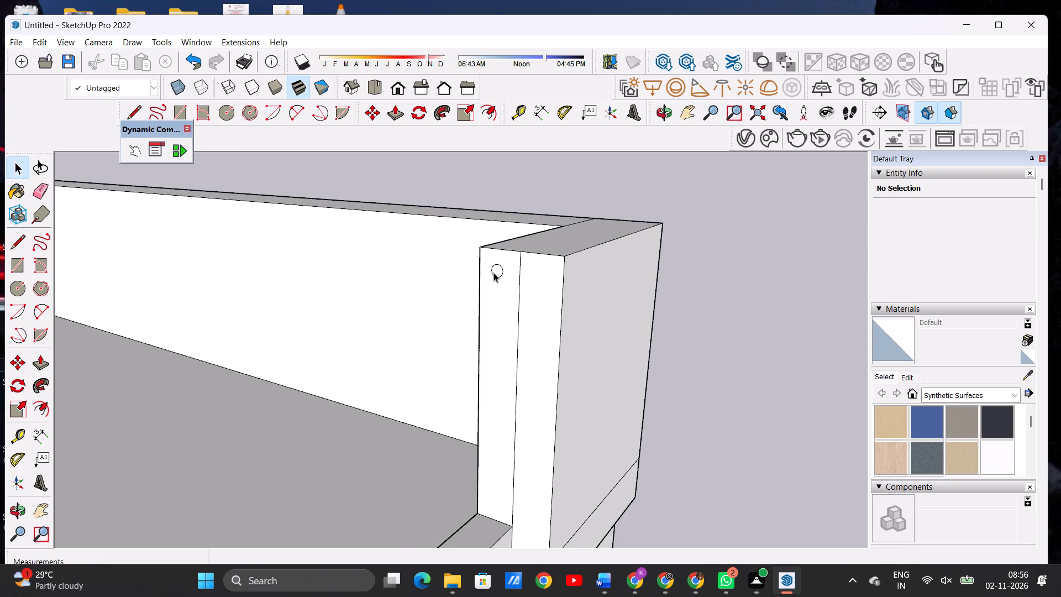
scroll(496, 273, "up", 3)
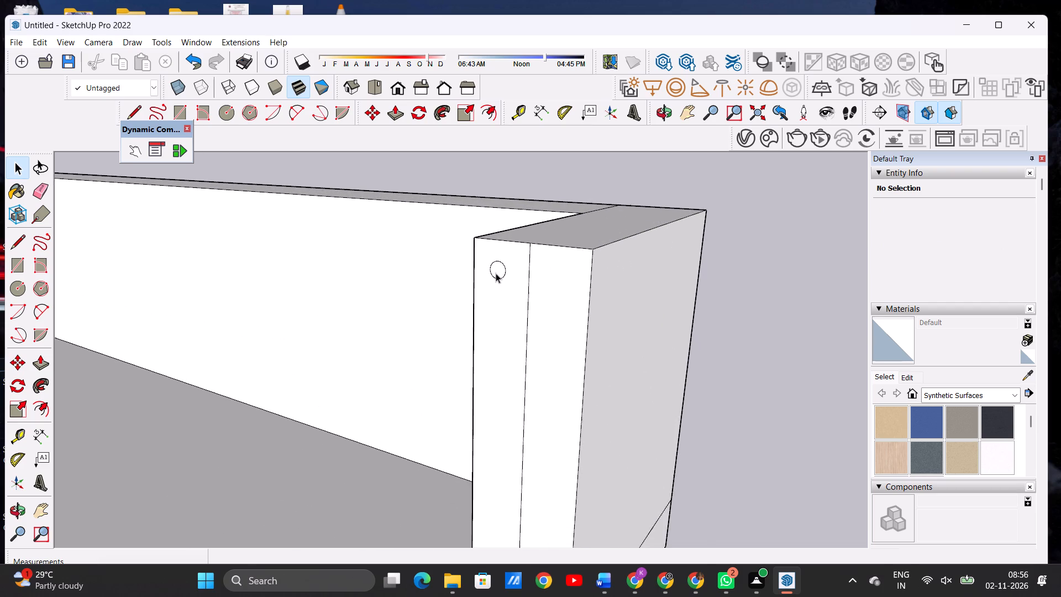
scroll(496, 273, "up", 3)
double_click(497, 269)
key("Delete")
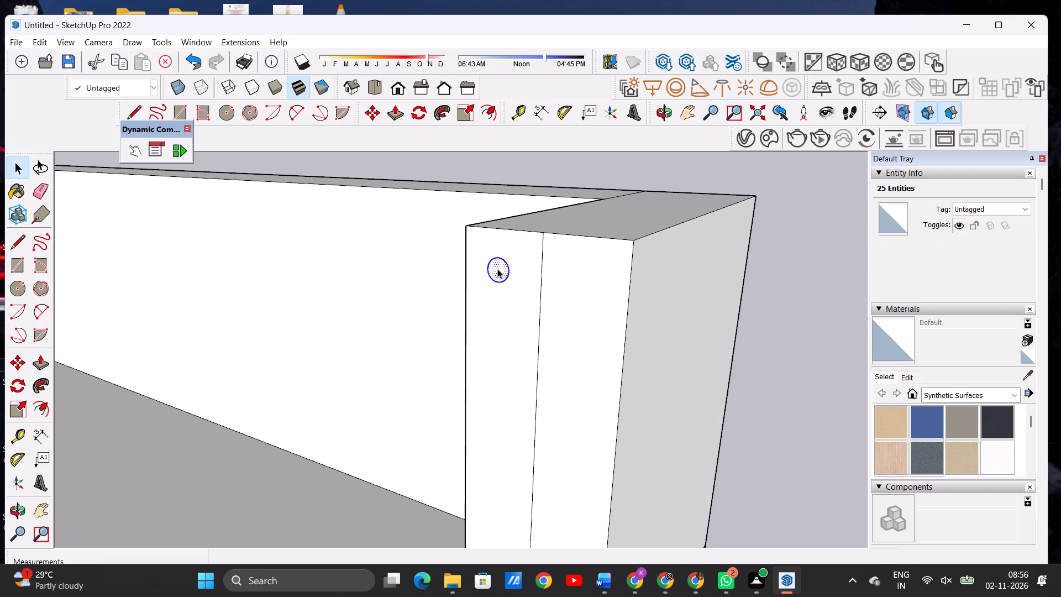
Draw a circle of about 1 1/4" radius near the top of the corner piece's side face, on the half above the curb.
key("c")
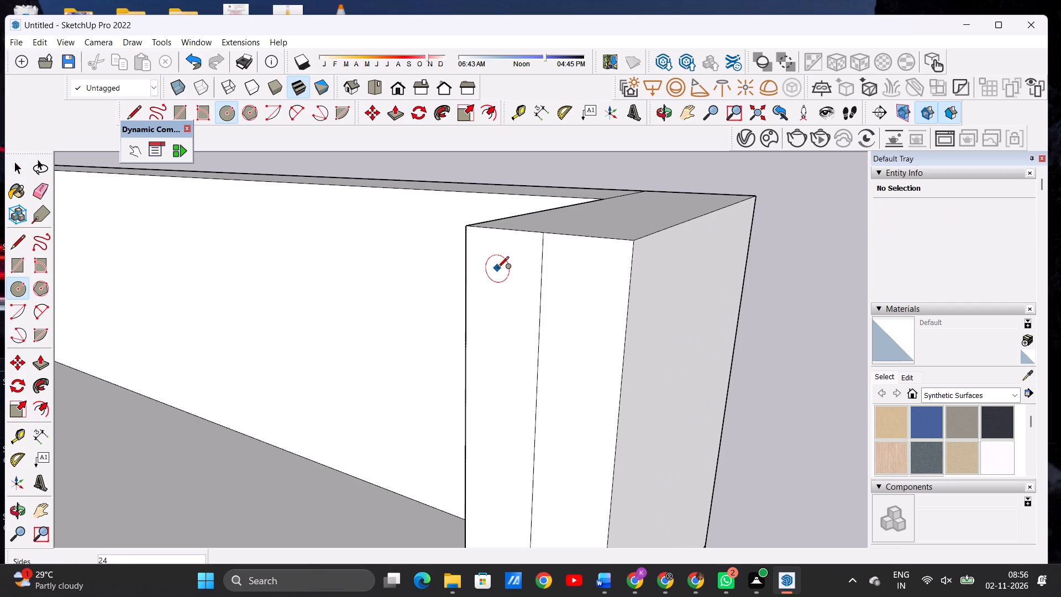
left_click(497, 269)
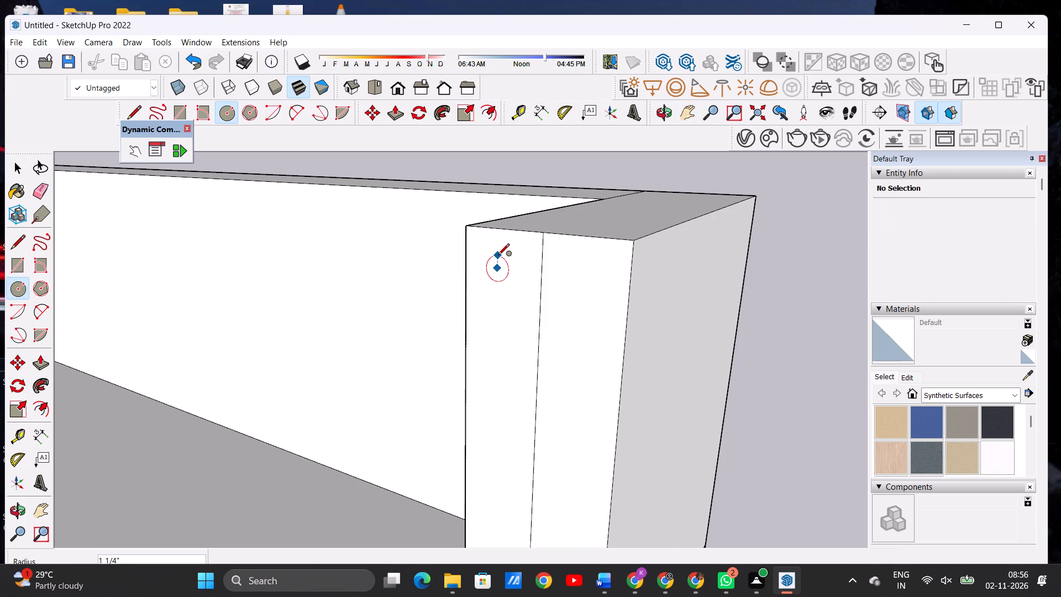
left_click(498, 256)
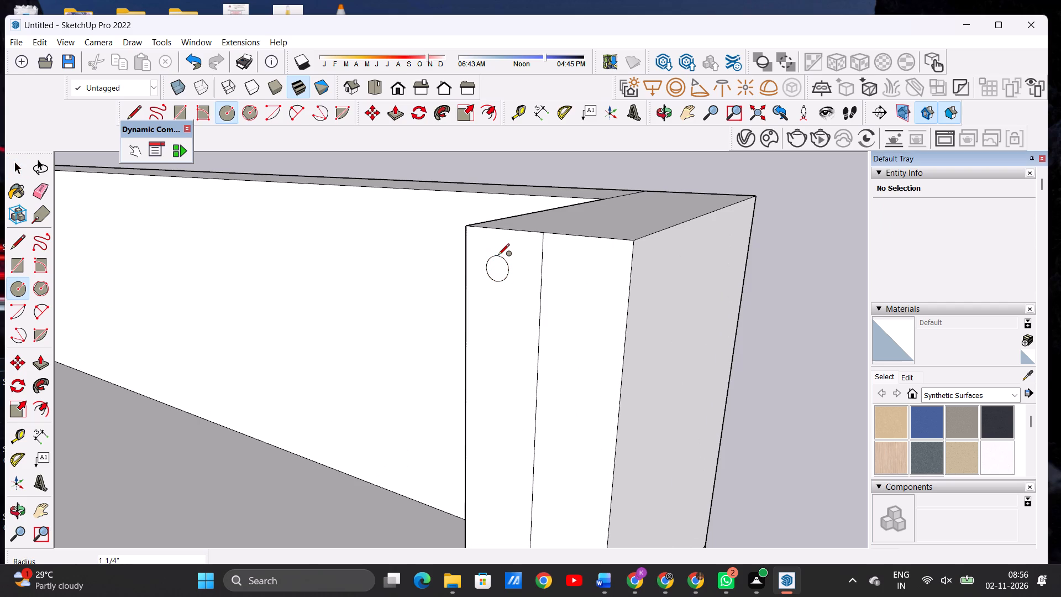
key("space")
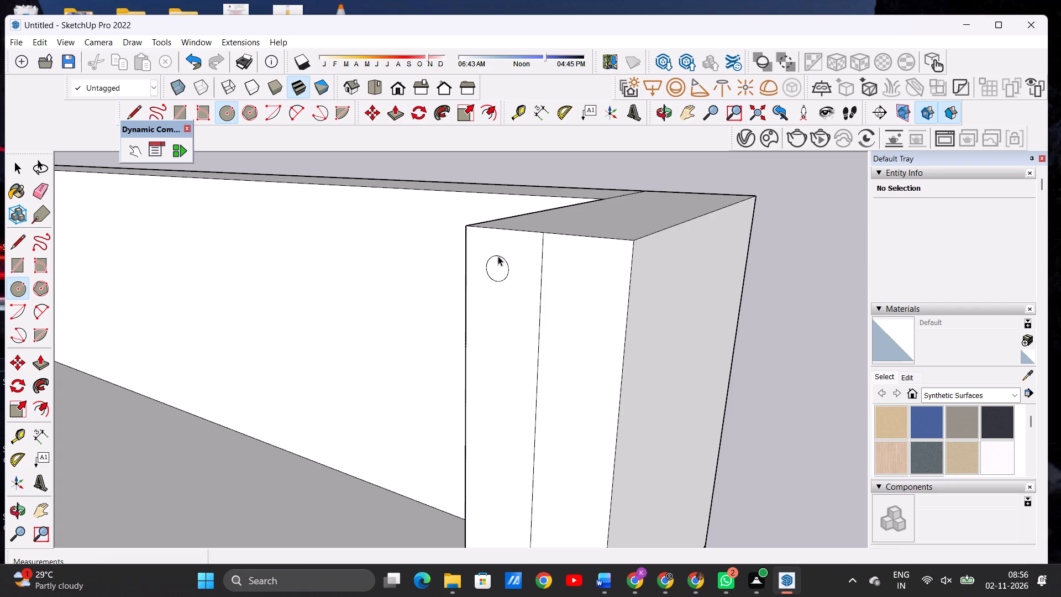
Copy the circle about 4' 7/8" straight down the side face to just above the curb.
double_click(497, 268)
key("m")
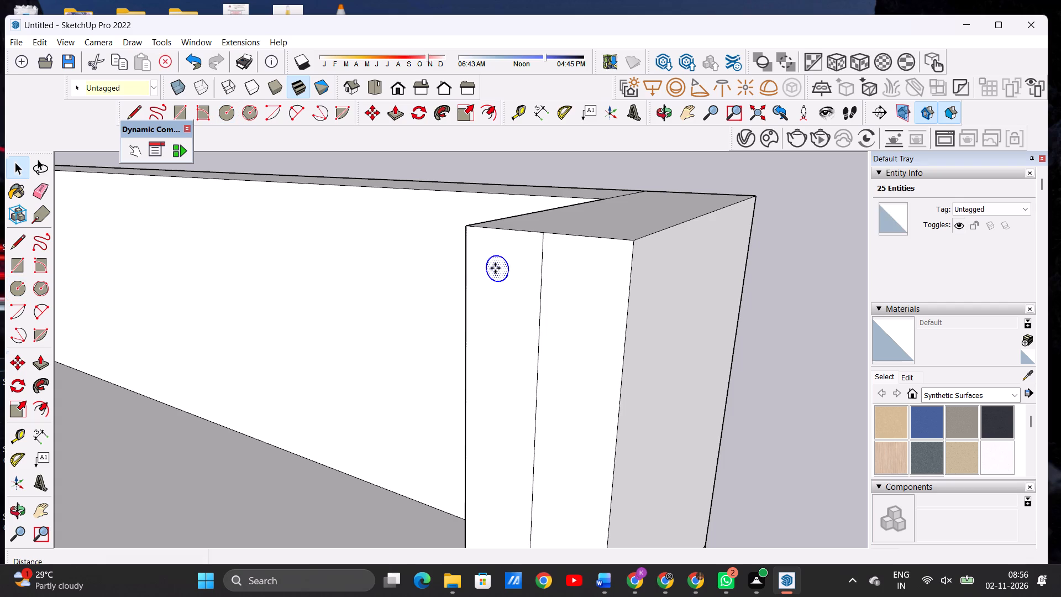
scroll(493, 258, "down", 11)
scroll(507, 290, "up", 7)
scroll(482, 229, "up", 2)
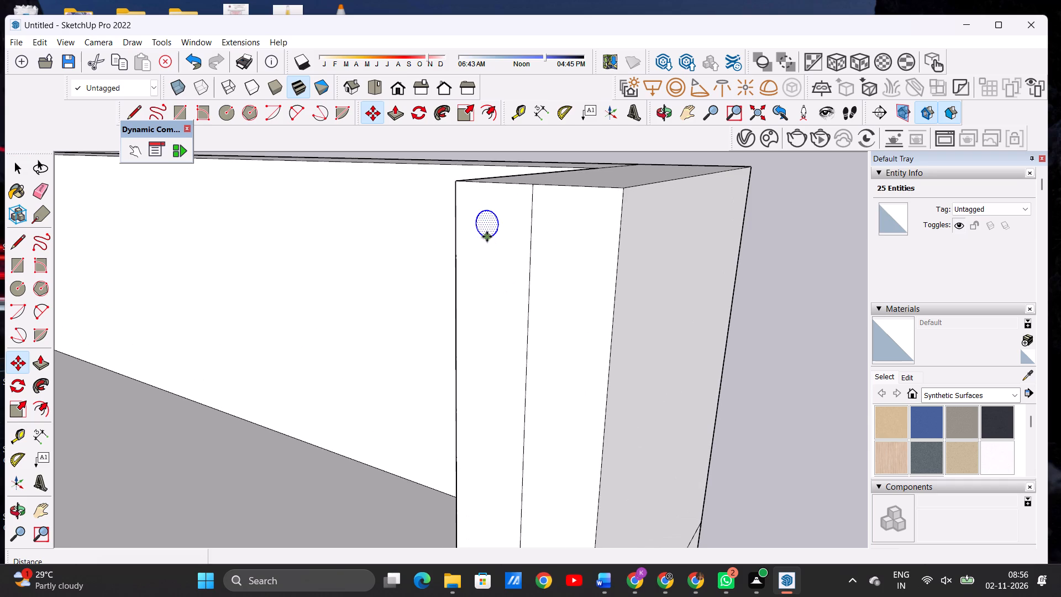
left_click(487, 237)
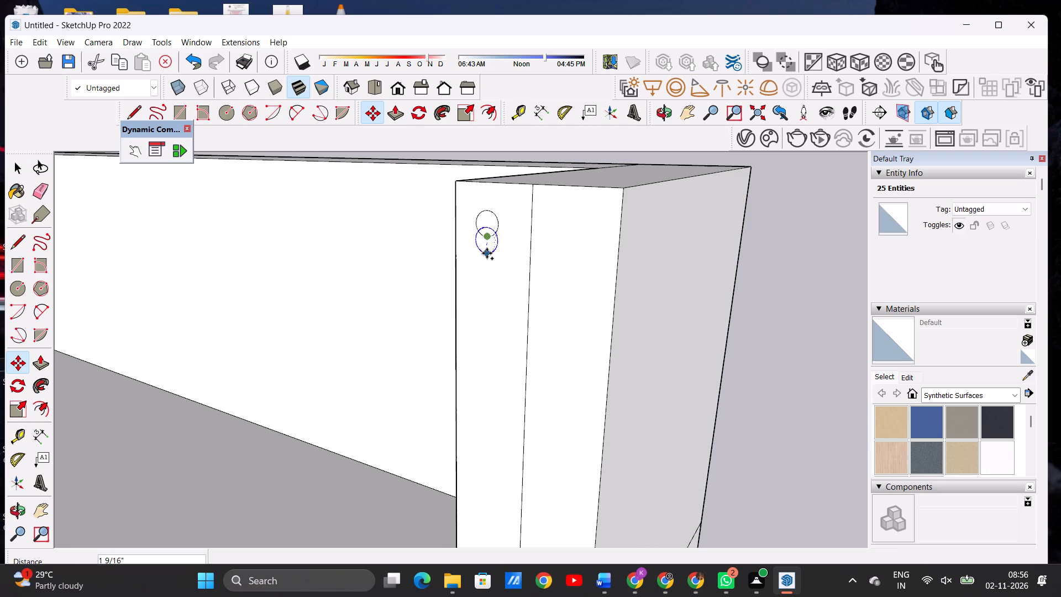
scroll(489, 249, "down", 12)
scroll(491, 238, "up", 1)
scroll(491, 238, "down", 2)
scroll(485, 366, "up", 14)
scroll(486, 377, "down", 1)
scroll(486, 377, "up", 1)
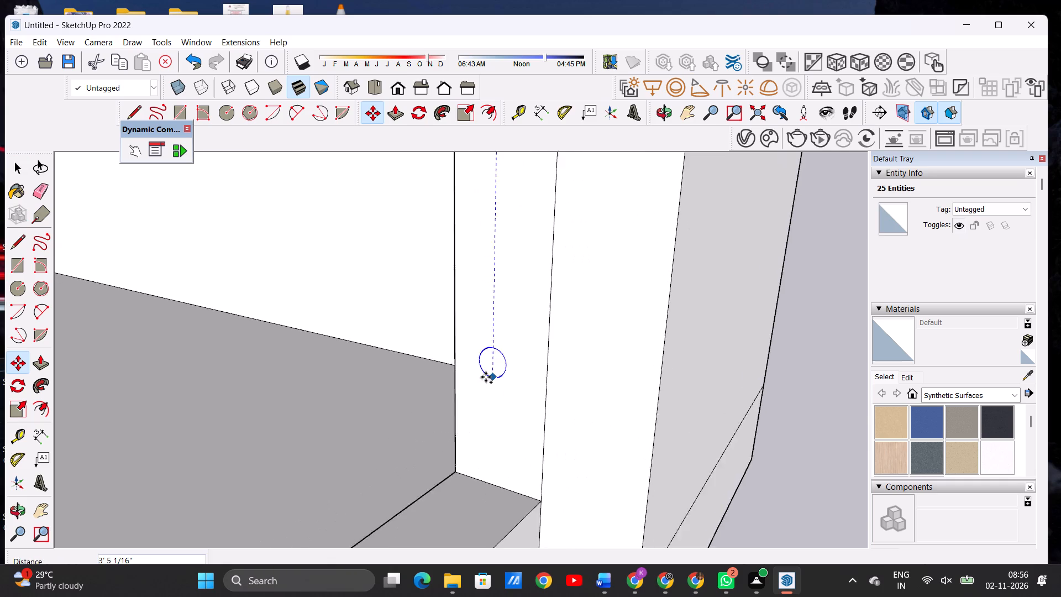
scroll(486, 377, "up", 1)
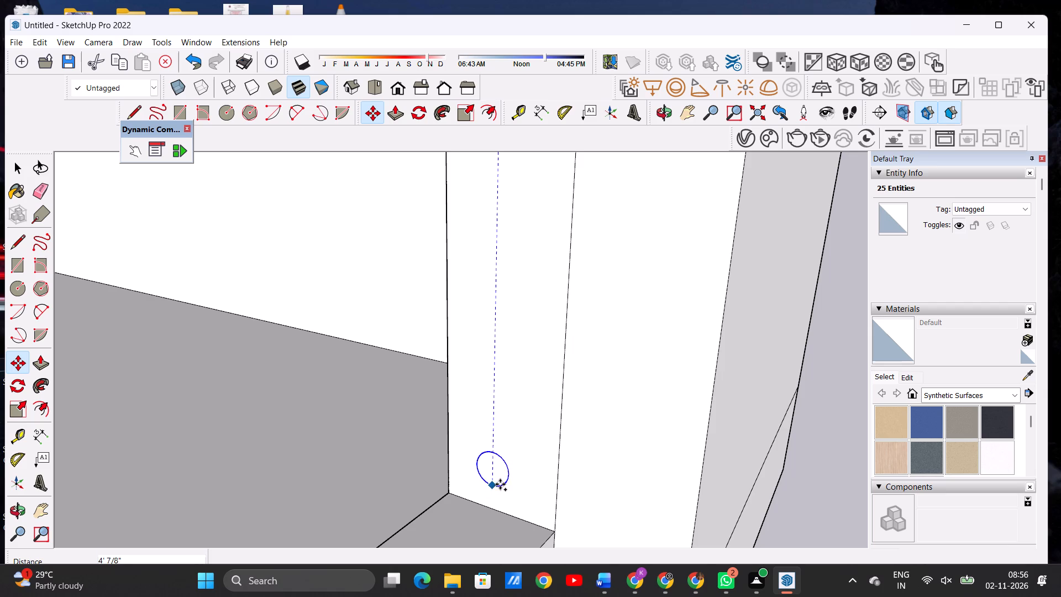
left_click(500, 484)
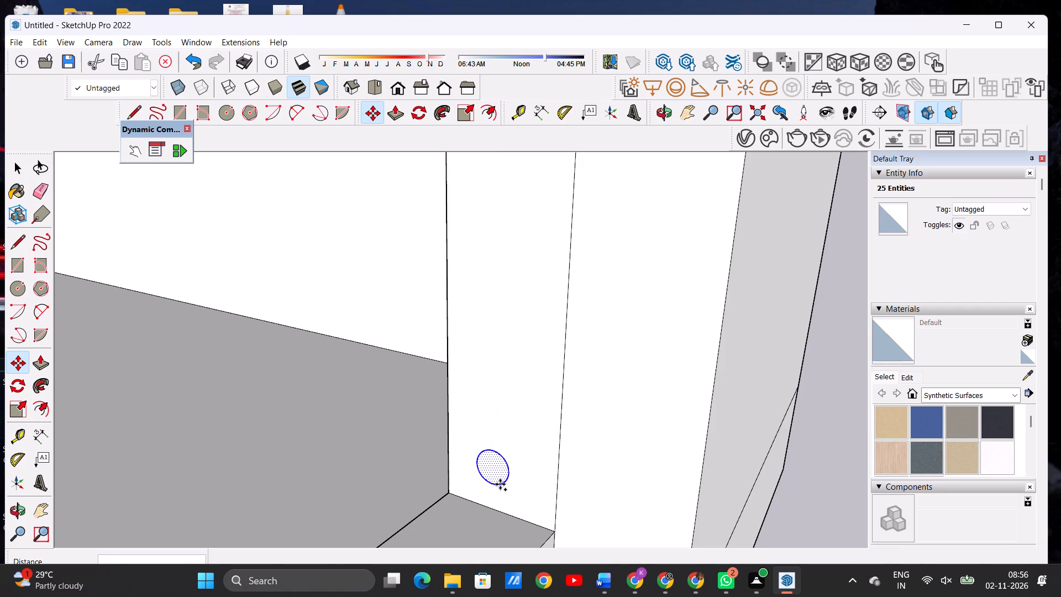
Copy the bottom circle about 3' 7 7/8" straight up to just below the top circle.
left_click(500, 484)
scroll(516, 416, "down", 10)
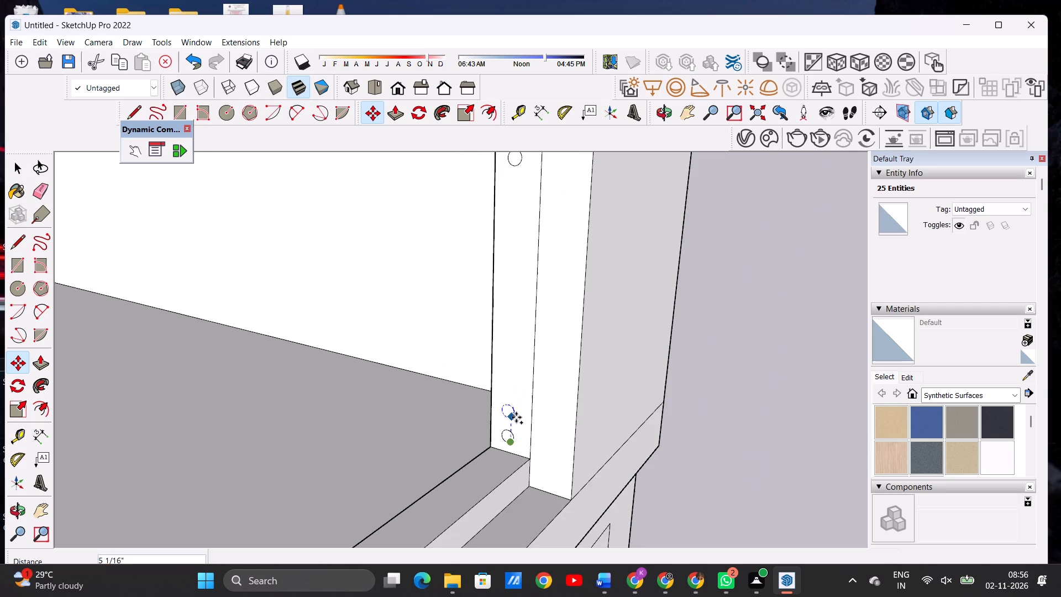
scroll(516, 417, "down", 4)
scroll(512, 278, "up", 12)
scroll(523, 275, "down", 4)
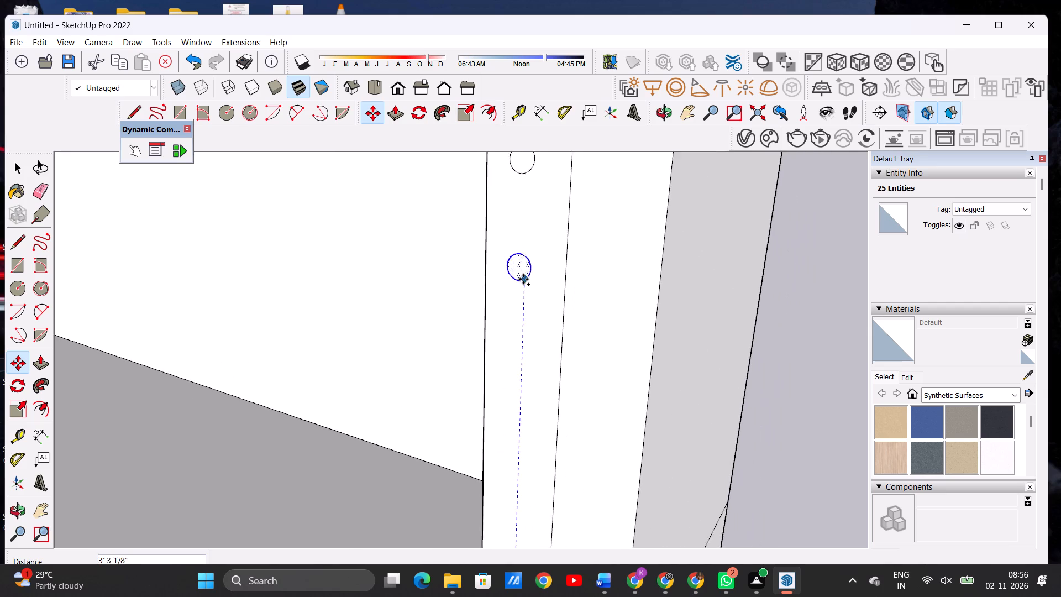
left_click(524, 233)
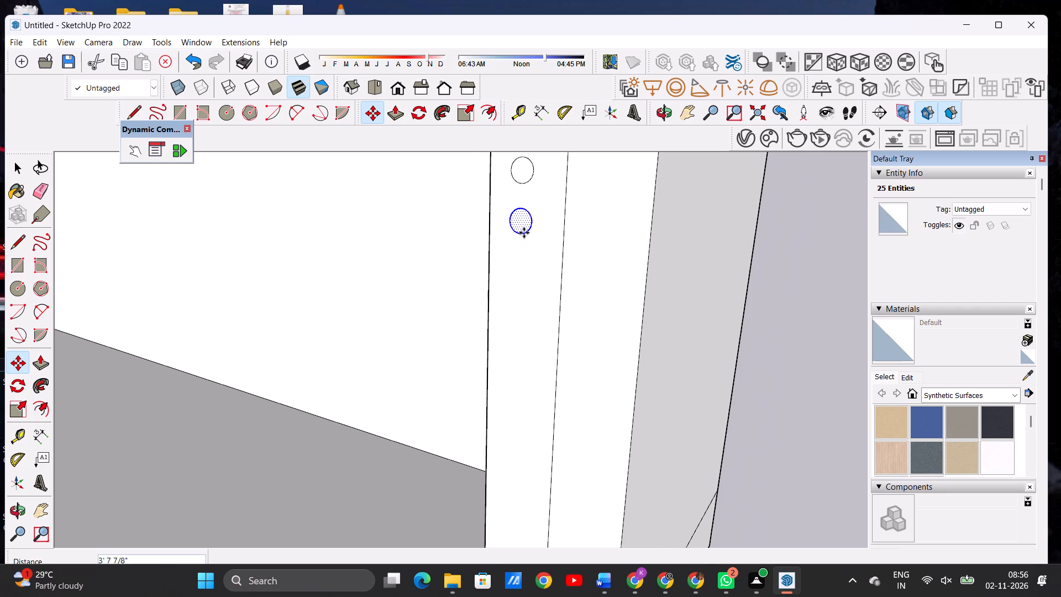
Copy the second circle from the top about 3' 15/16" straight down to just above the bottom circle.
left_click(524, 233)
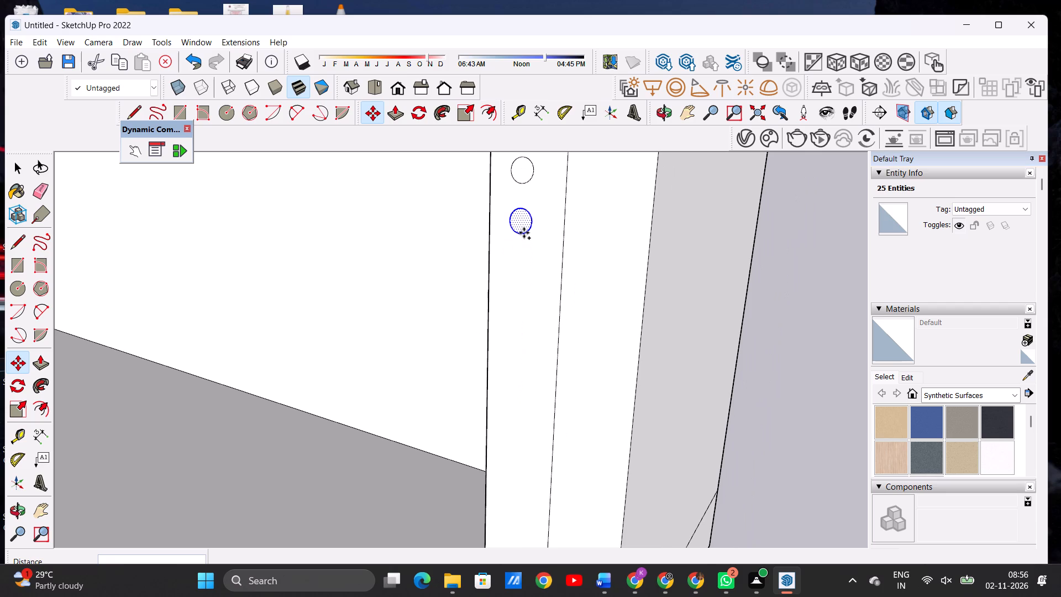
scroll(516, 334, "down", 9)
scroll(508, 421, "up", 6)
scroll(508, 423, "down", 1)
scroll(508, 423, "up", 2)
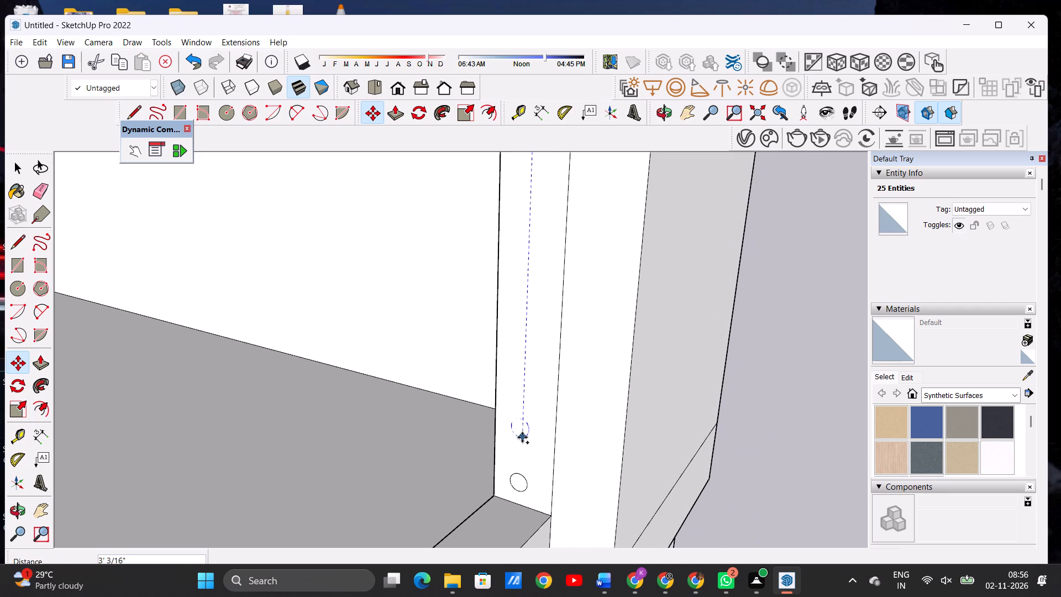
left_click(524, 443)
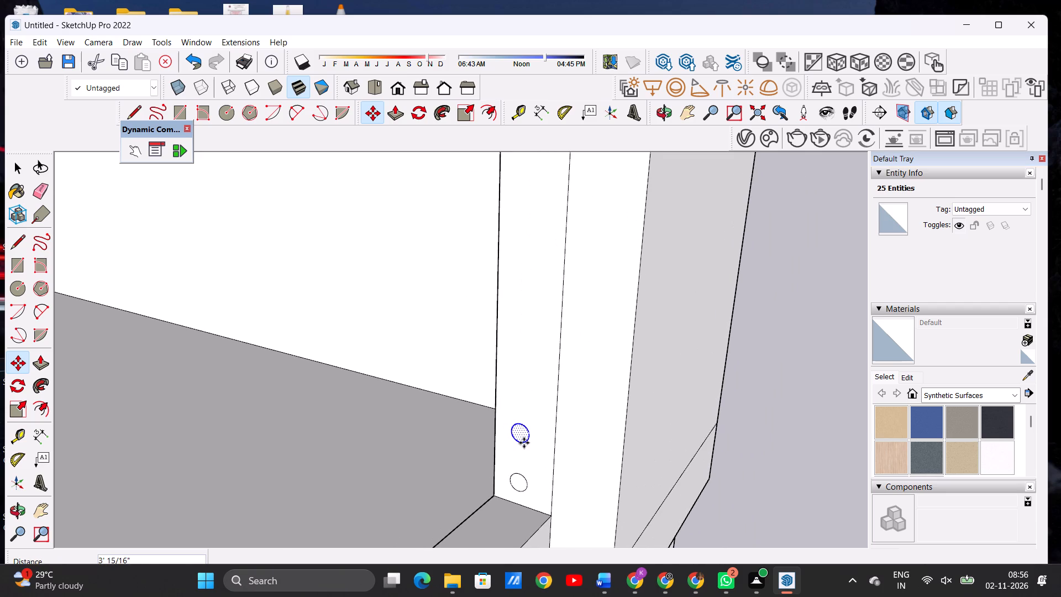
Copy the second circle from the bottom about 2' 7 5/16" up to below the upper two circles.
left_click(524, 443)
scroll(528, 389, "down", 11)
scroll(538, 322, "up", 1)
scroll(538, 323, "down", 1)
scroll(539, 326, "up", 13)
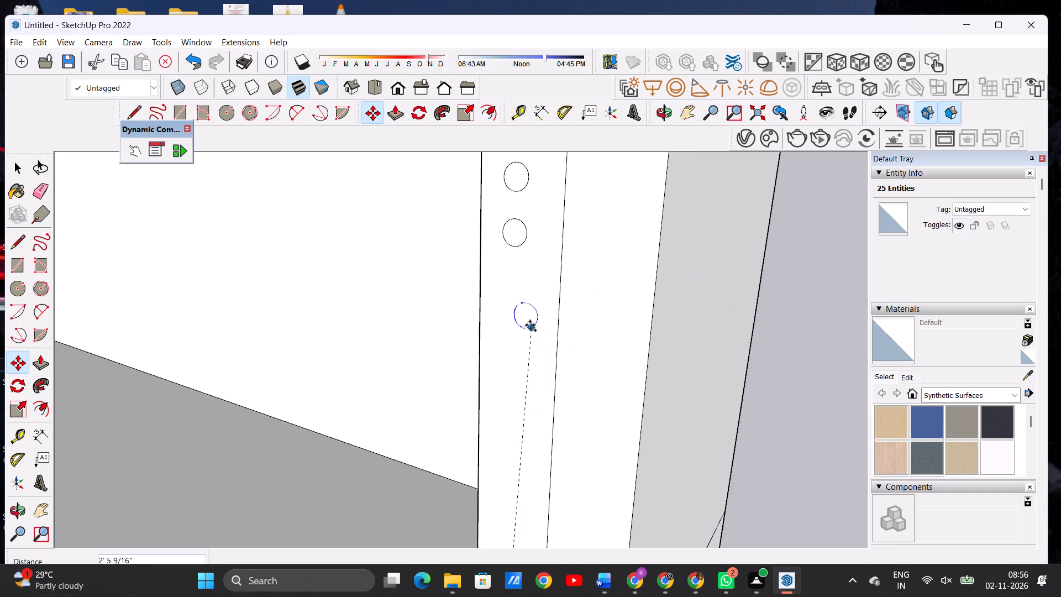
left_click(524, 306)
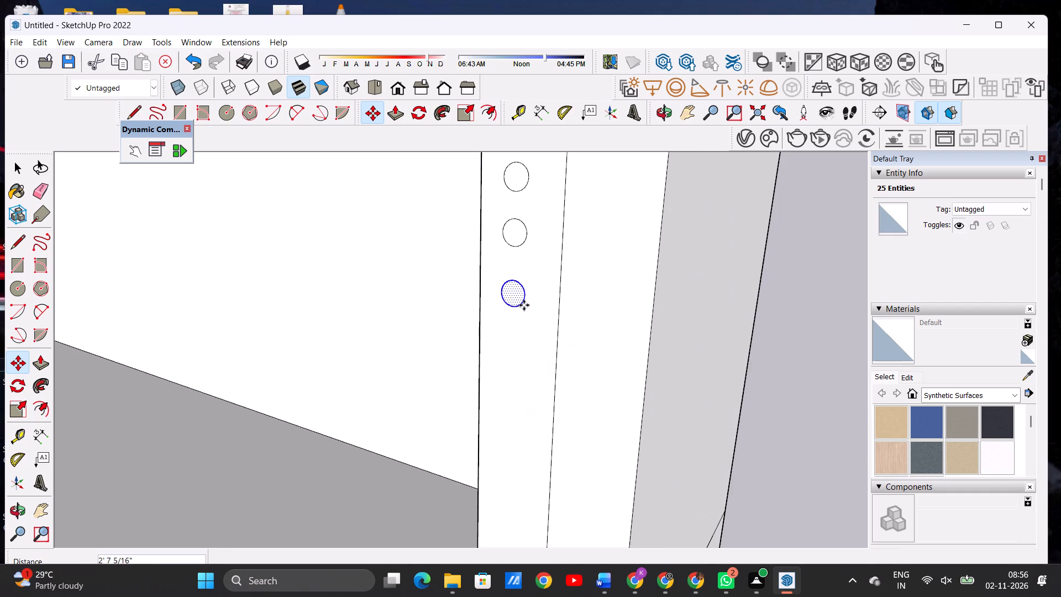
Copy the third circle from the top about 2' 1 1/2" straight down to above the lower two circles.
left_click(523, 305)
scroll(519, 334, "down", 11)
scroll(512, 436, "up", 10)
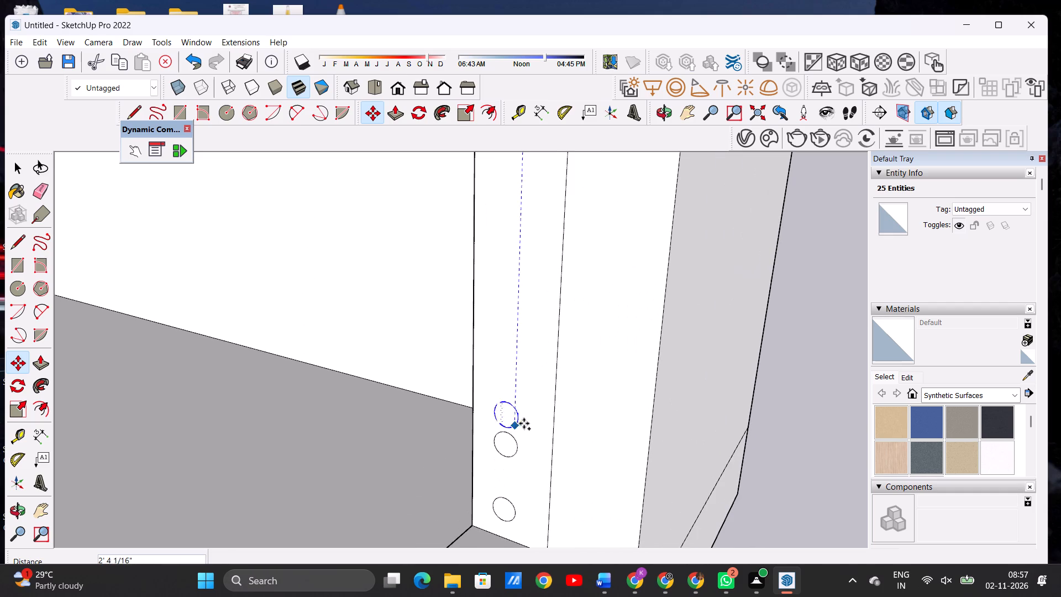
left_click(511, 397)
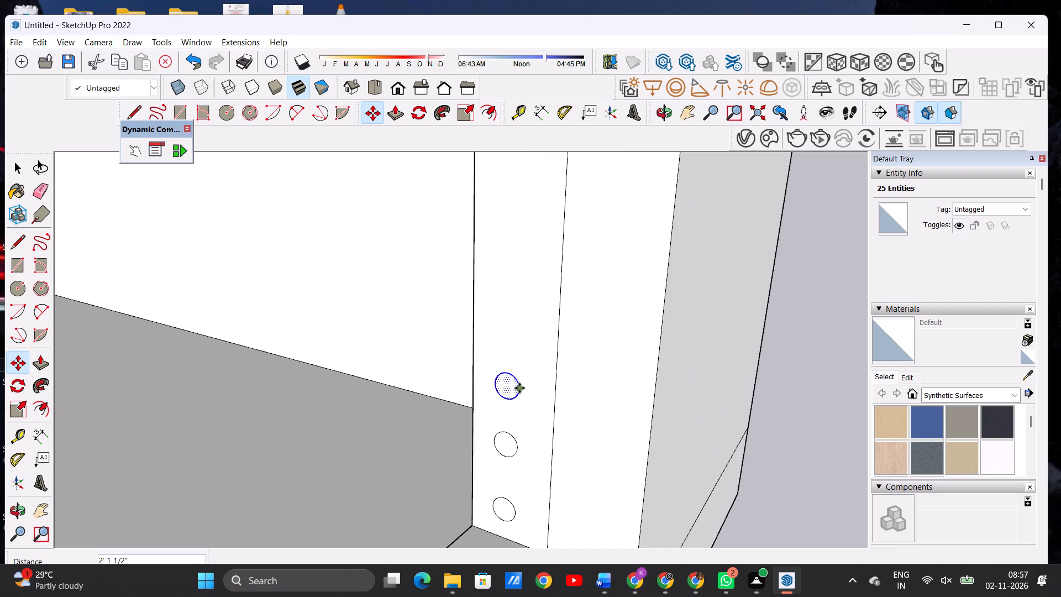
Copy the third circle from the bottom about 1' 7 11/16" straight up to below the upper three circles.
left_click(517, 390)
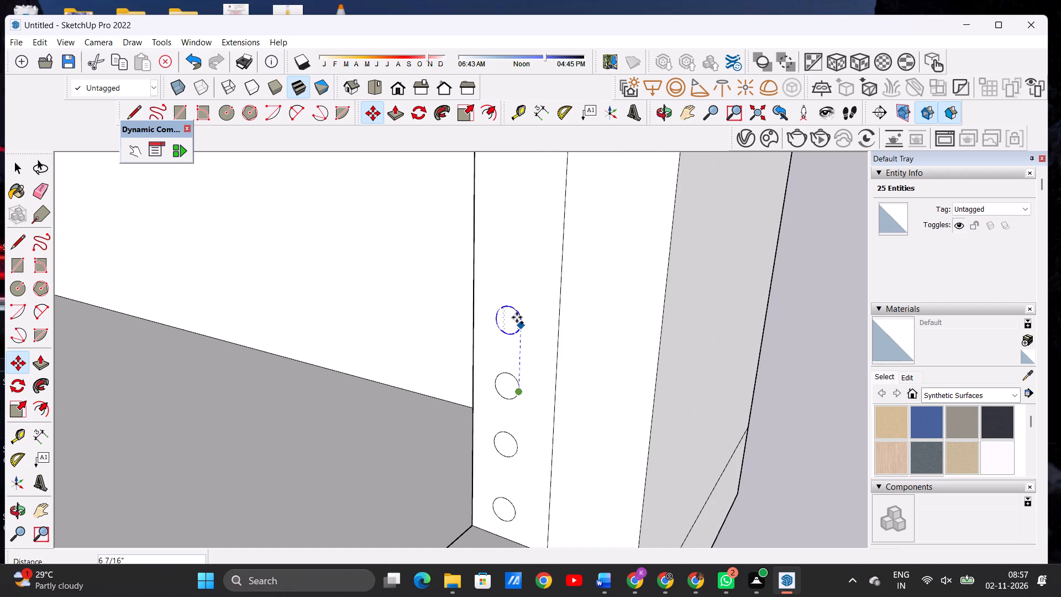
scroll(517, 326, "down", 14)
scroll(520, 296, "up", 15)
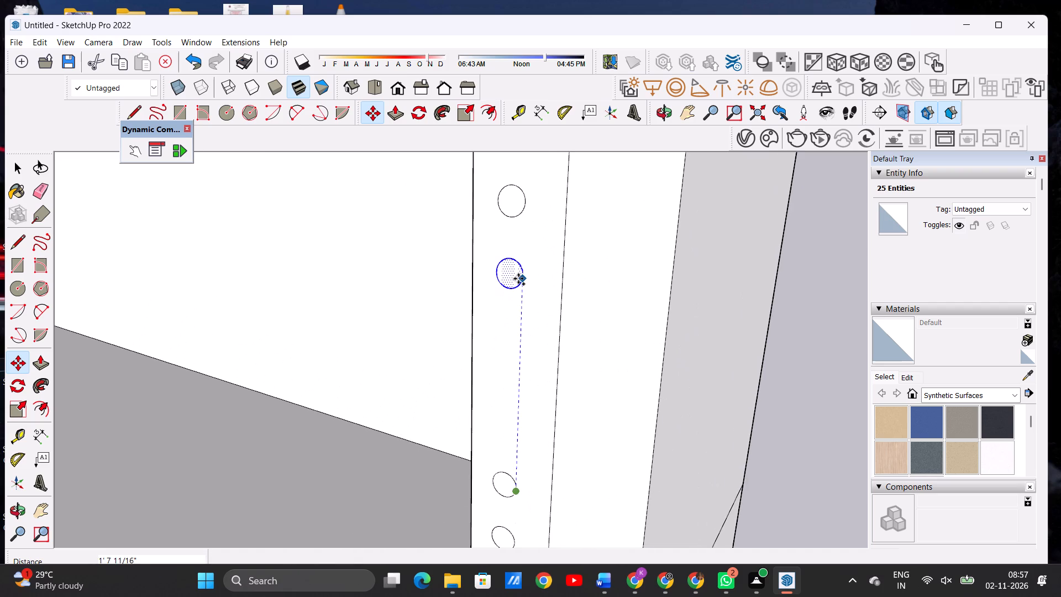
left_click(518, 279)
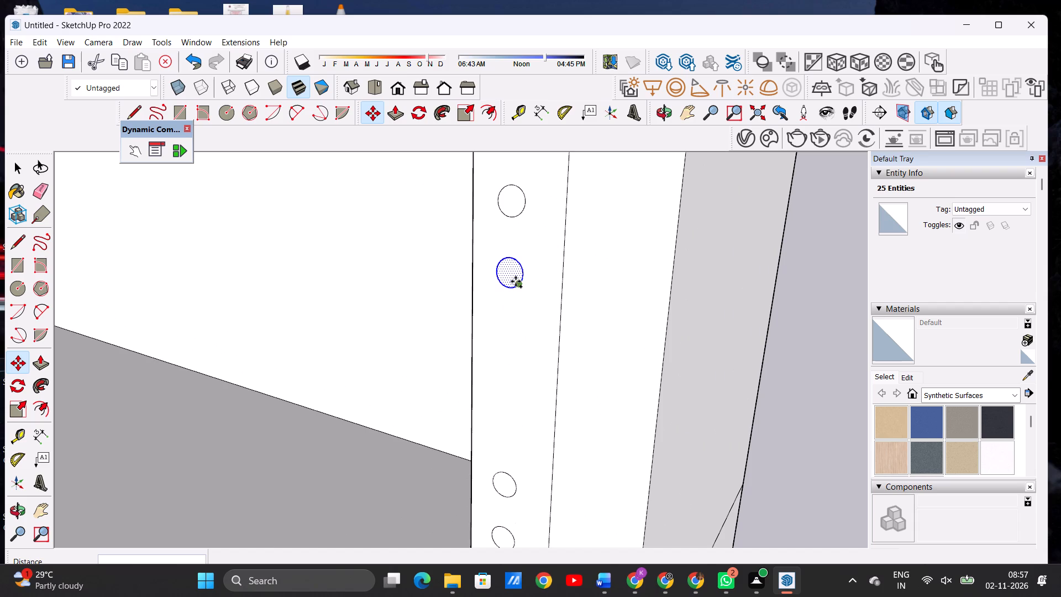
Copy the fourth circle from the top about 1' 1 7/16" straight down to above the lower three circles.
left_click(516, 281)
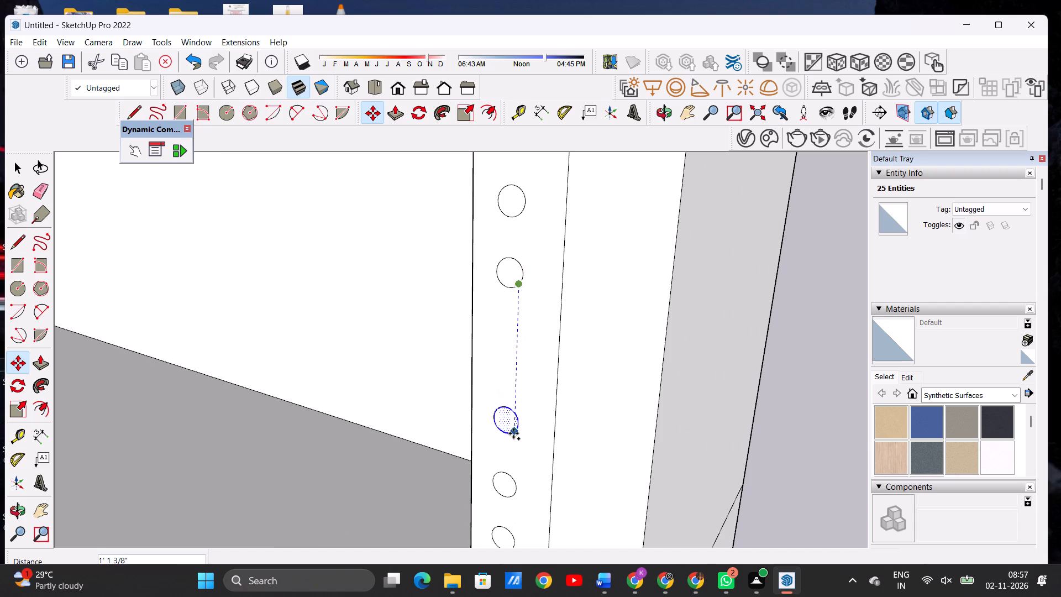
left_click(513, 433)
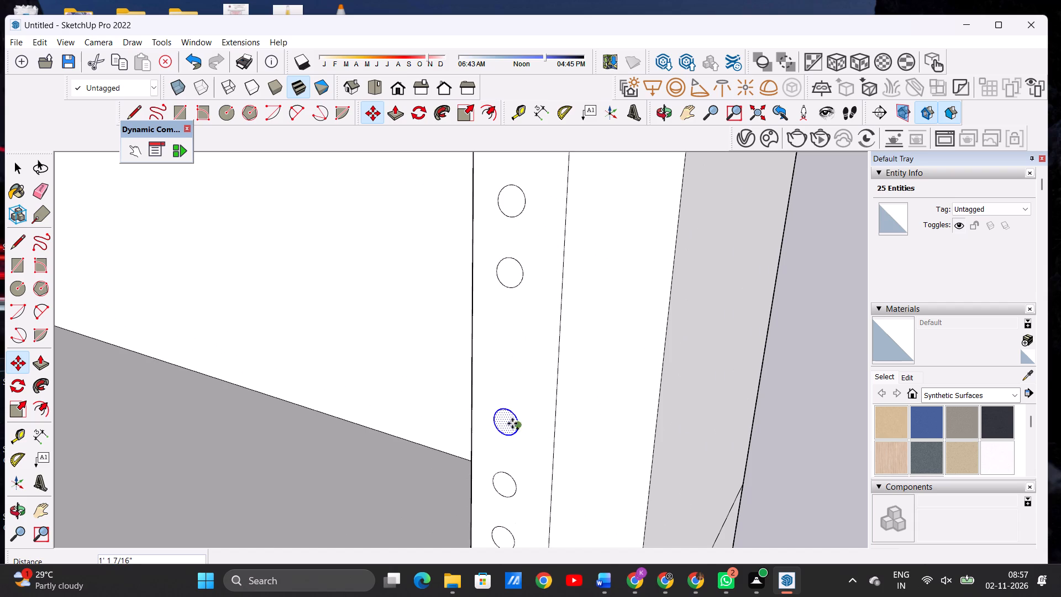
Copy the fourth circle from the bottom about 7 3/16" straight up into the remaining gap in the row.
left_click(517, 425)
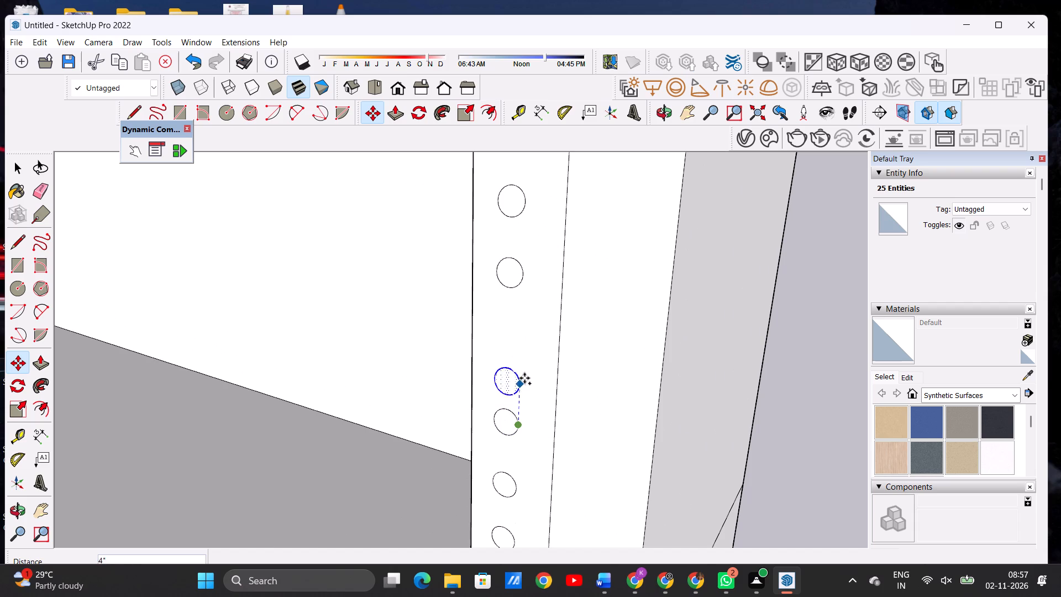
left_click(519, 348)
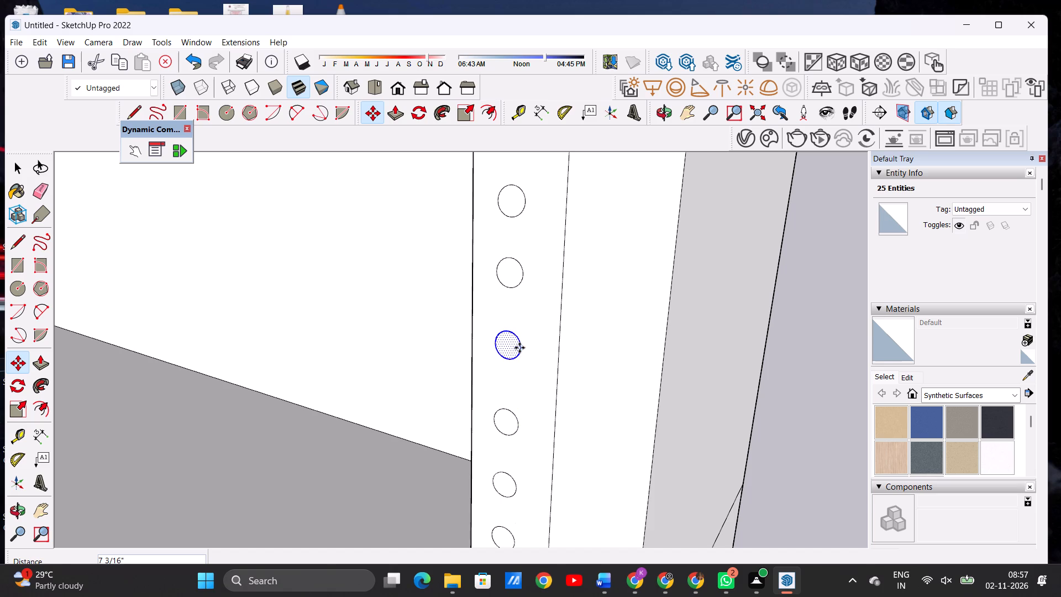
key("space")
scroll(538, 351, "down", 6)
scroll(537, 354, "up", 1)
scroll(537, 354, "down", 9)
left_click(711, 333)
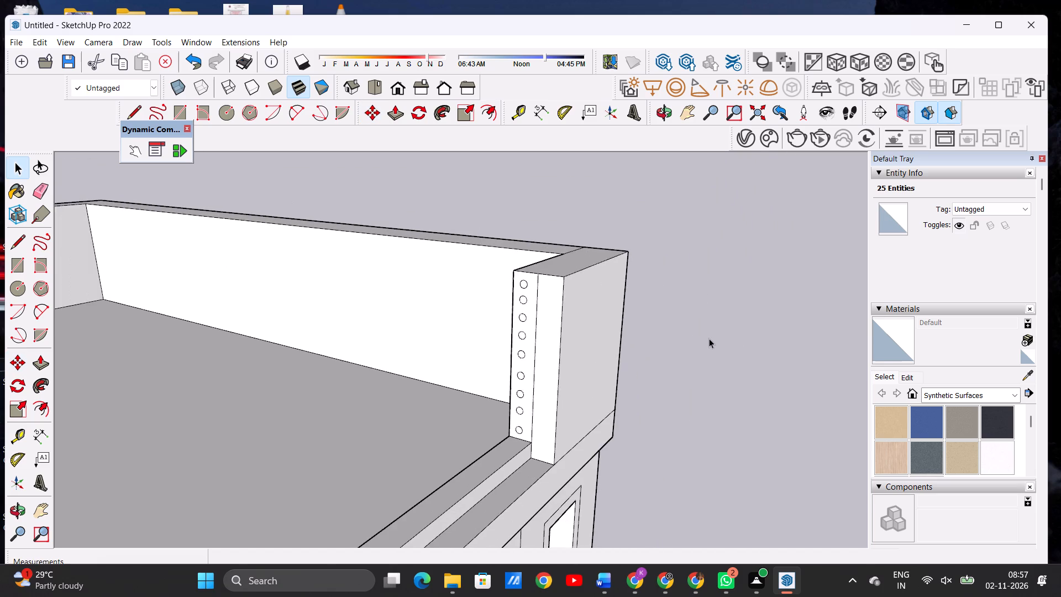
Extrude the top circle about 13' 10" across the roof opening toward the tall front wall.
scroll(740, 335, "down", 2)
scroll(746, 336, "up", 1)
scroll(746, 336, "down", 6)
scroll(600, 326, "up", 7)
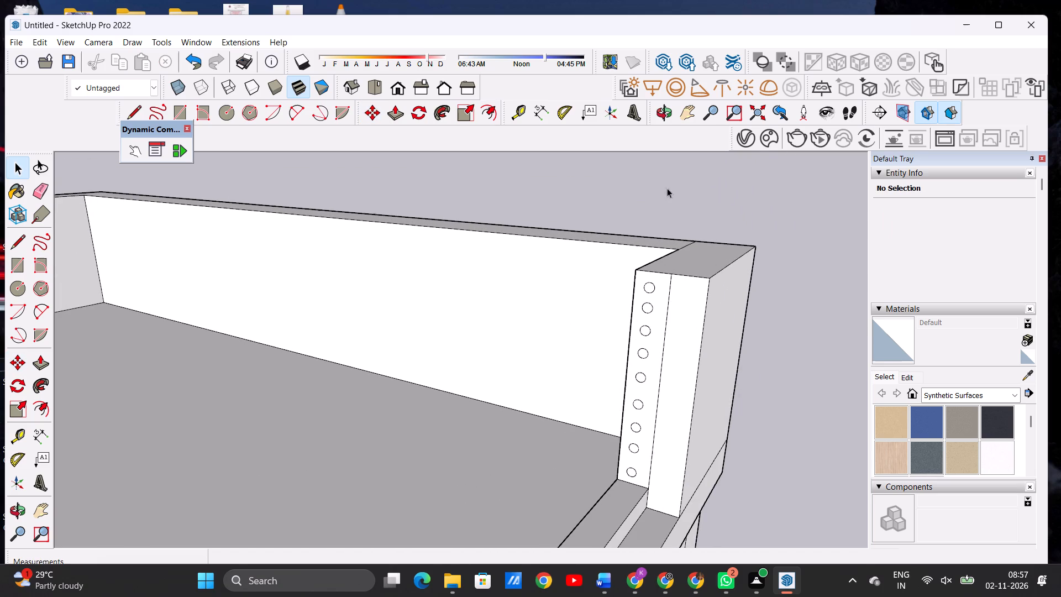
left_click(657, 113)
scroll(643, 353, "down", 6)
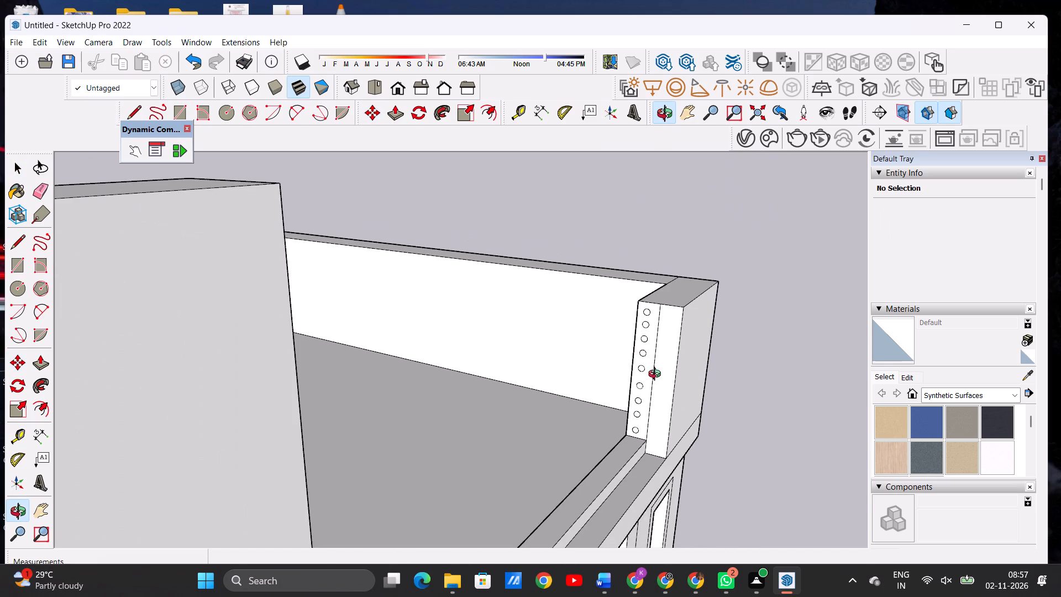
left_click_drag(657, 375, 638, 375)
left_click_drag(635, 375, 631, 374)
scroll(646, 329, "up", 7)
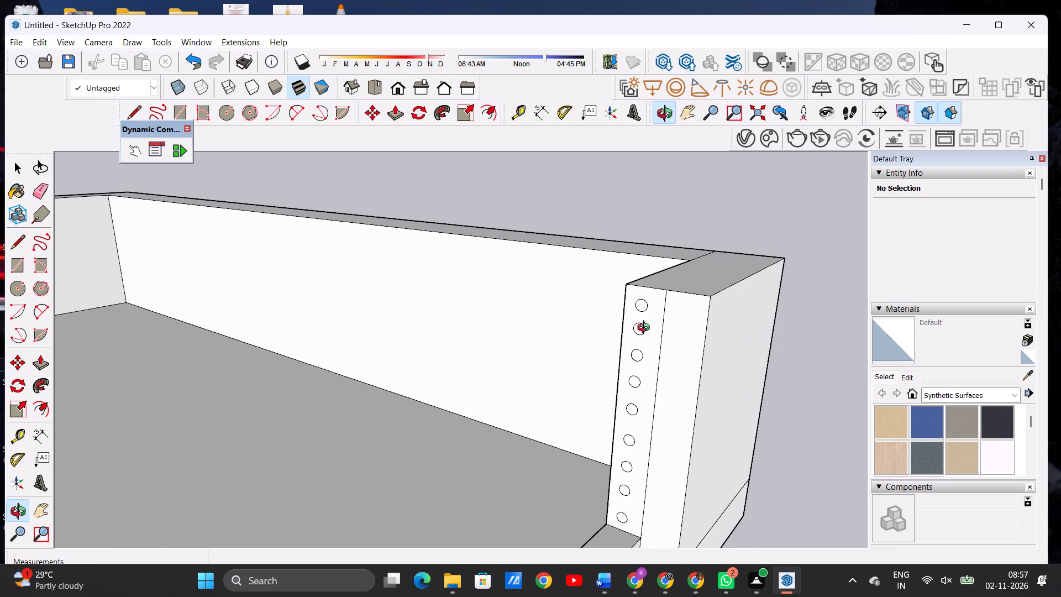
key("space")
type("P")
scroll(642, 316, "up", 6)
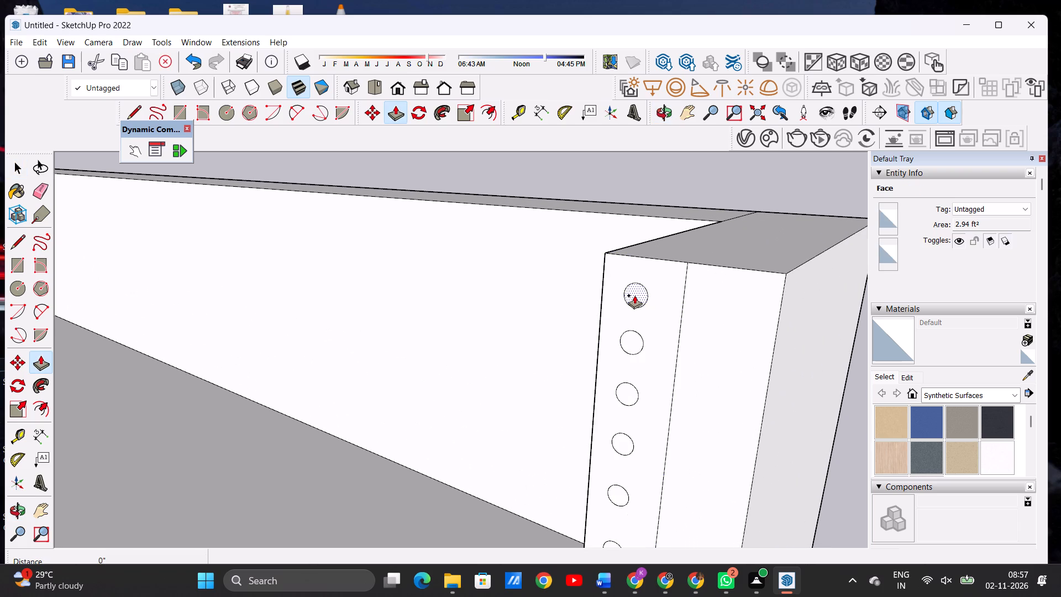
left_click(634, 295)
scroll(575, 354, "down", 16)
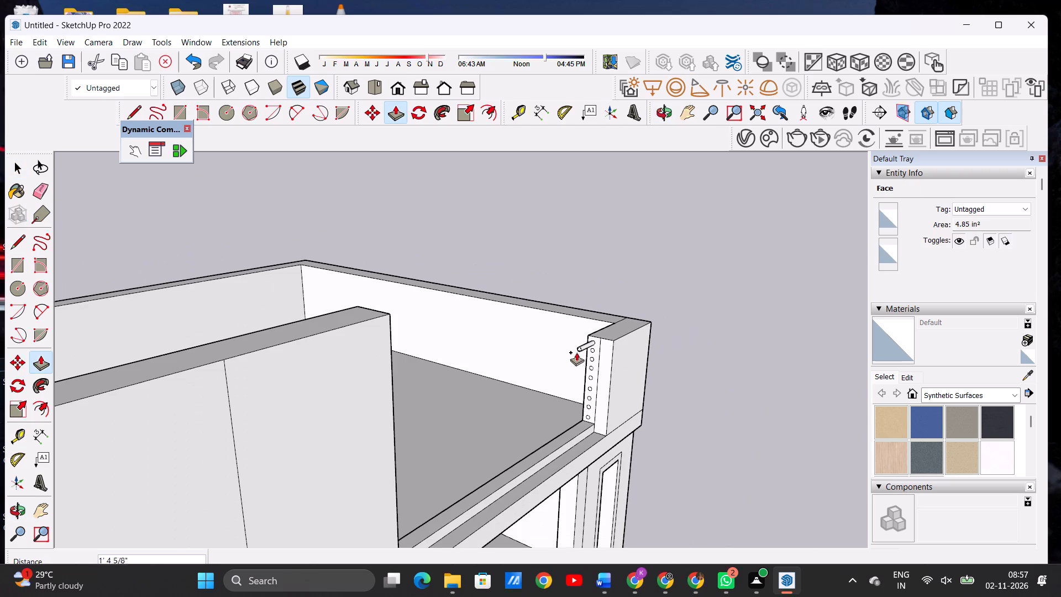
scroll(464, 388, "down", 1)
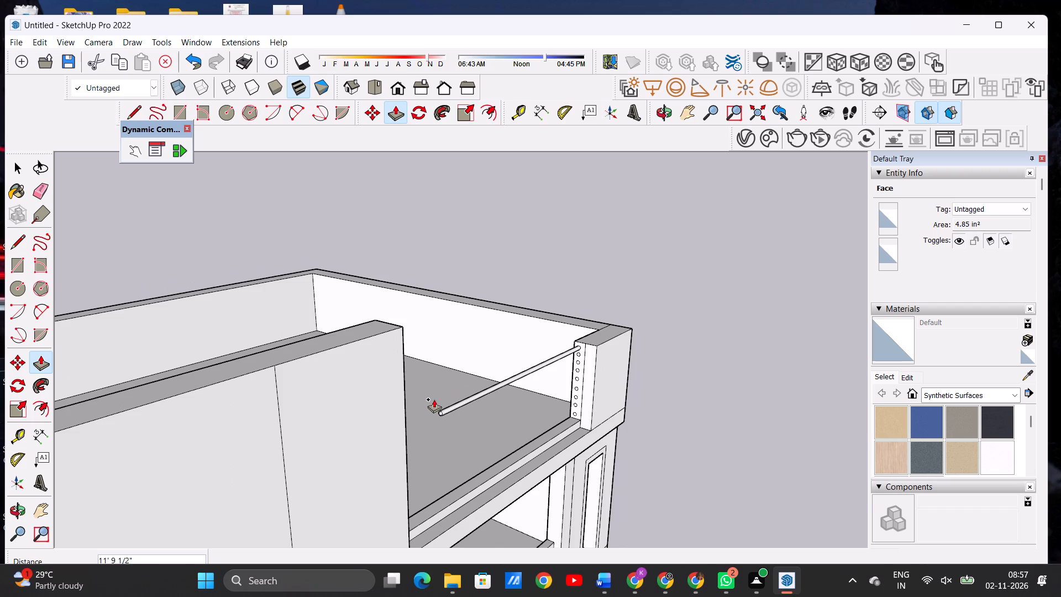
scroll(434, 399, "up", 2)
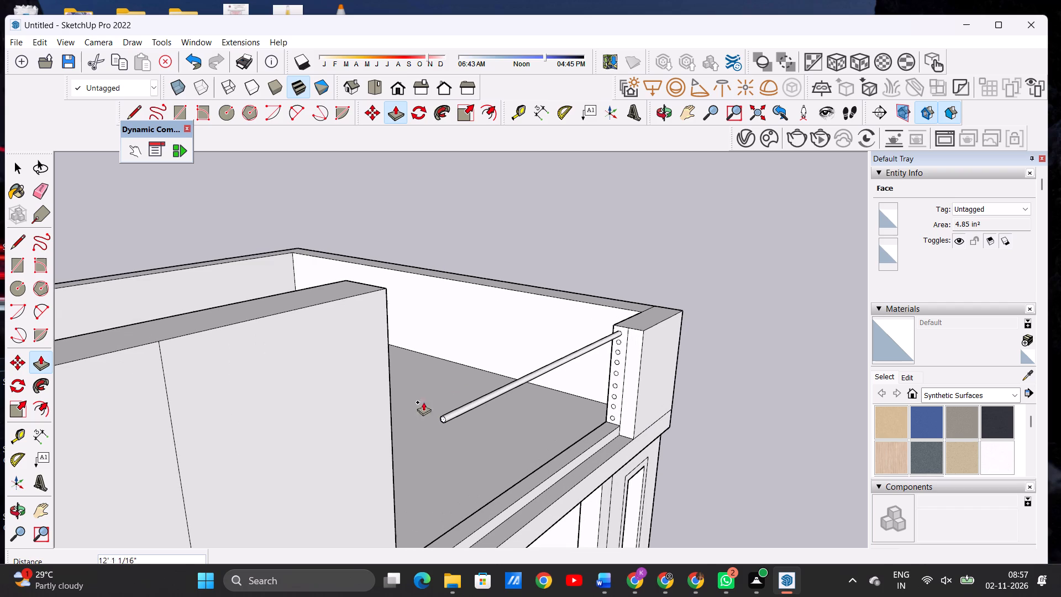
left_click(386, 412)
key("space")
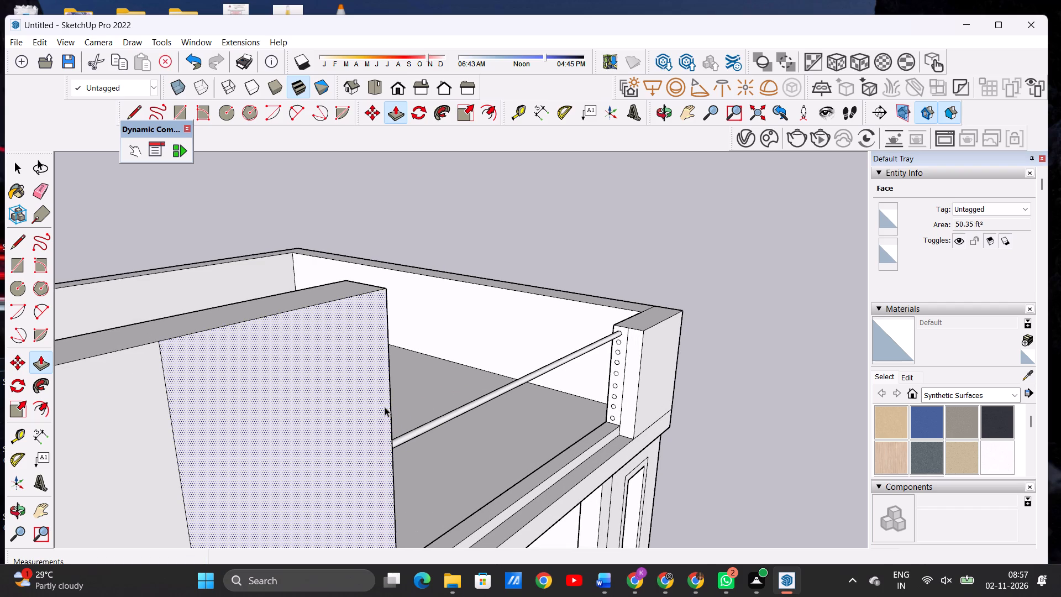
Examine the far end of the extruded bar and its position relative to the tall front wall.
left_click(666, 108)
left_click_drag(684, 327, 572, 327)
scroll(668, 262, "down", 11)
left_click_drag(592, 349, 395, 301)
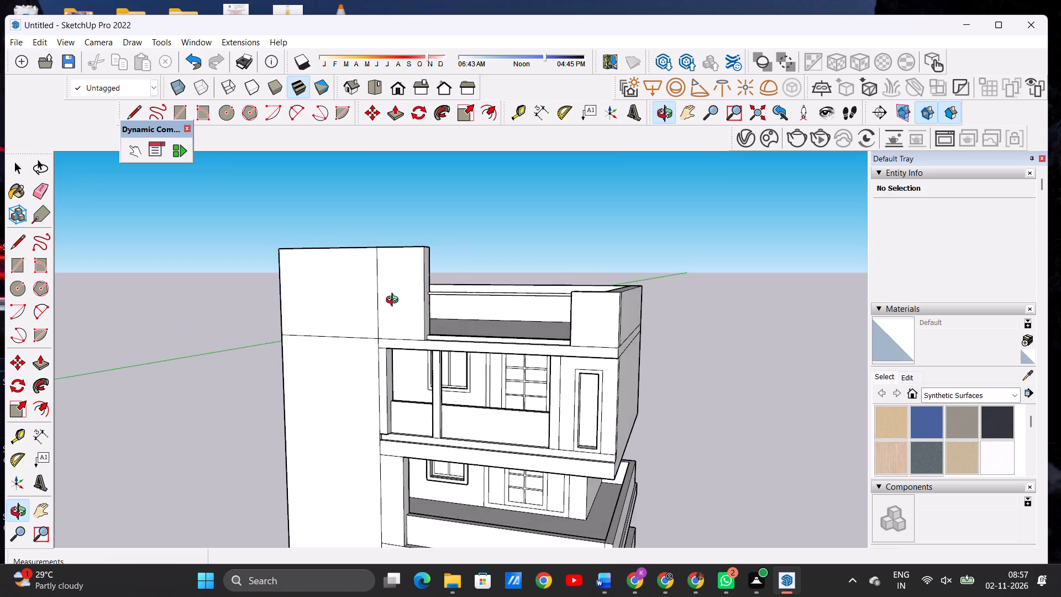
scroll(413, 287, "up", 11)
scroll(453, 296, "down", 1)
left_click_drag(434, 287, 406, 362)
scroll(404, 348, "up", 3)
scroll(406, 346, "down", 1)
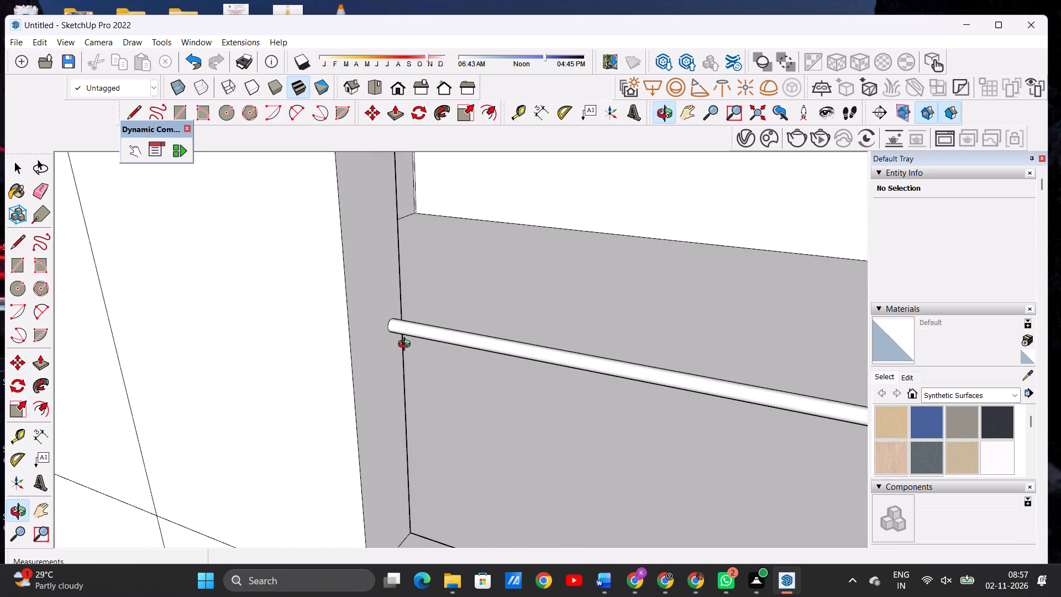
scroll(410, 333, "up", 7)
scroll(415, 326, "down", 3)
scroll(415, 327, "up", 1)
scroll(415, 327, "down", 3)
left_click_drag(413, 332, 534, 290)
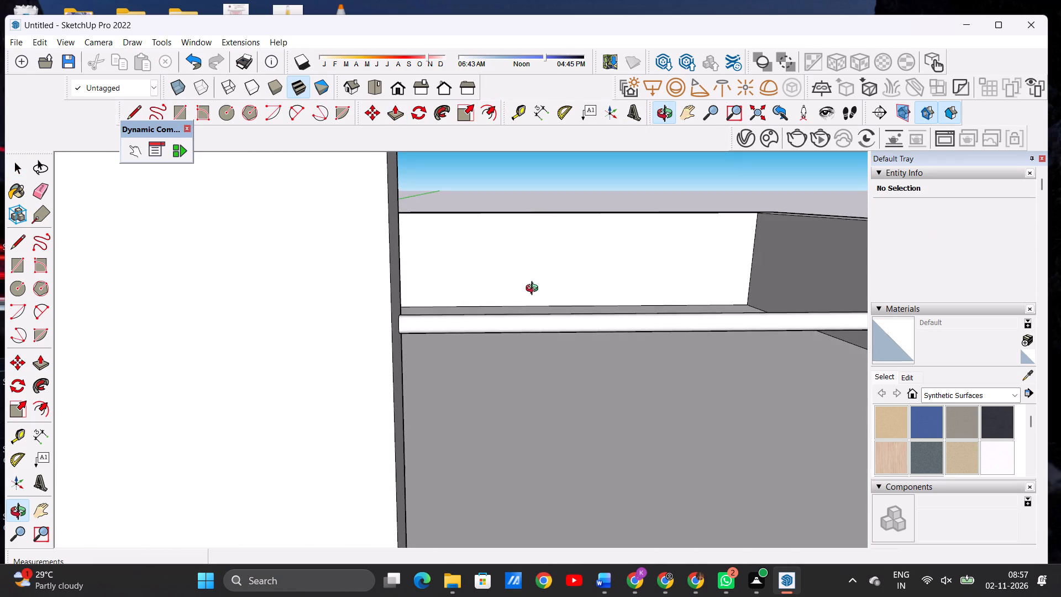
left_click_drag(534, 290, 534, 290)
scroll(391, 321, "up", 15)
scroll(409, 322, "down", 1)
scroll(409, 323, "up", 4)
left_click_drag(398, 333, 425, 322)
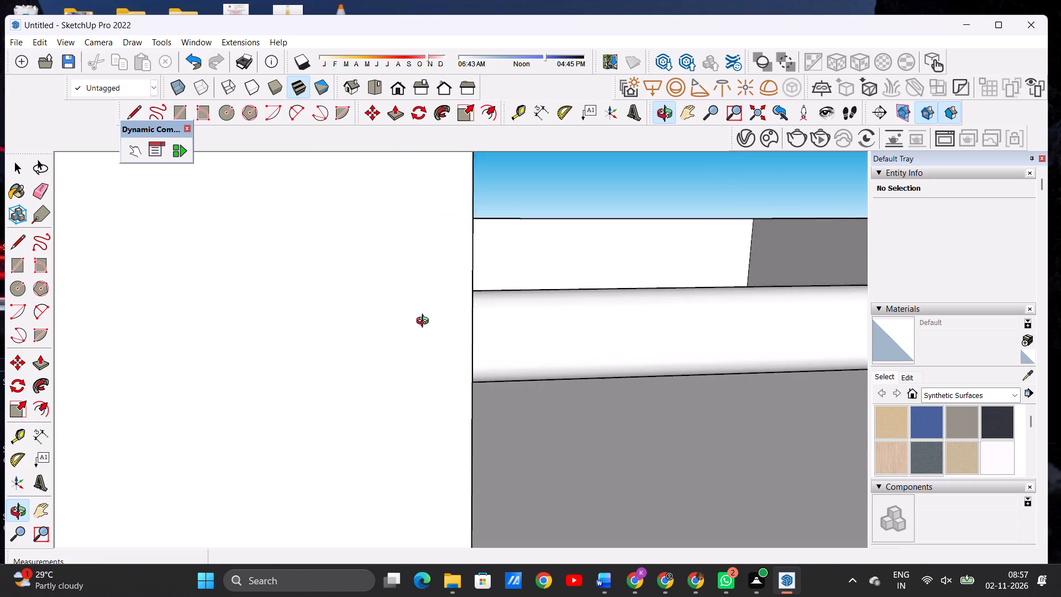
left_click_drag(425, 322, 396, 321)
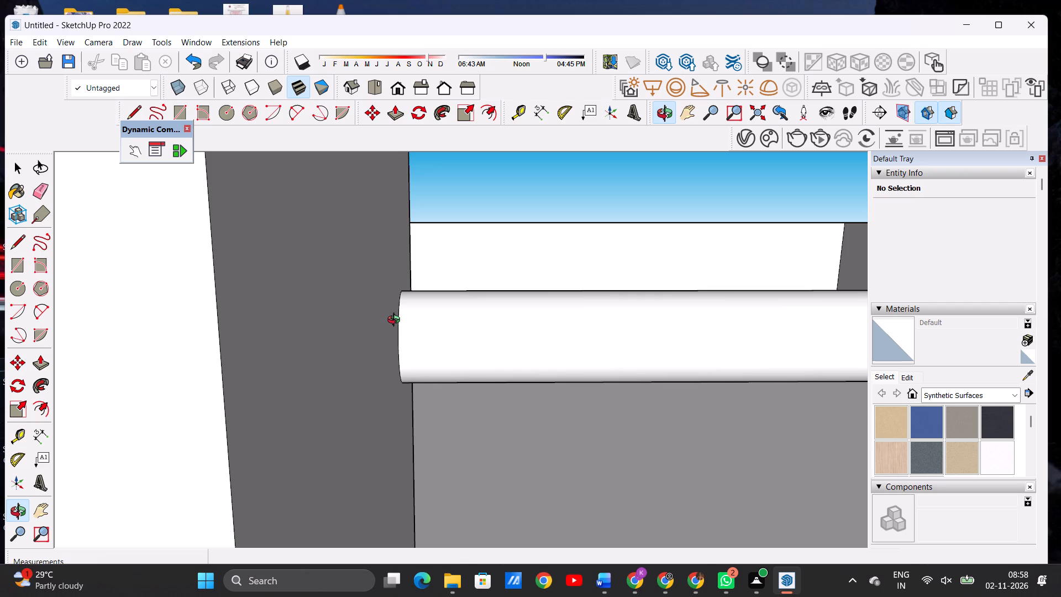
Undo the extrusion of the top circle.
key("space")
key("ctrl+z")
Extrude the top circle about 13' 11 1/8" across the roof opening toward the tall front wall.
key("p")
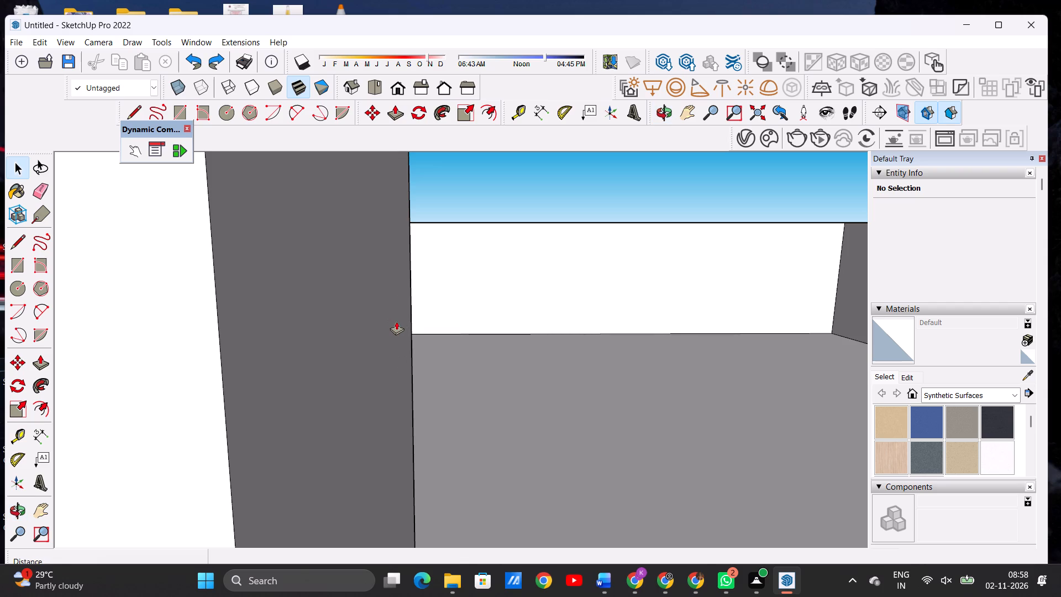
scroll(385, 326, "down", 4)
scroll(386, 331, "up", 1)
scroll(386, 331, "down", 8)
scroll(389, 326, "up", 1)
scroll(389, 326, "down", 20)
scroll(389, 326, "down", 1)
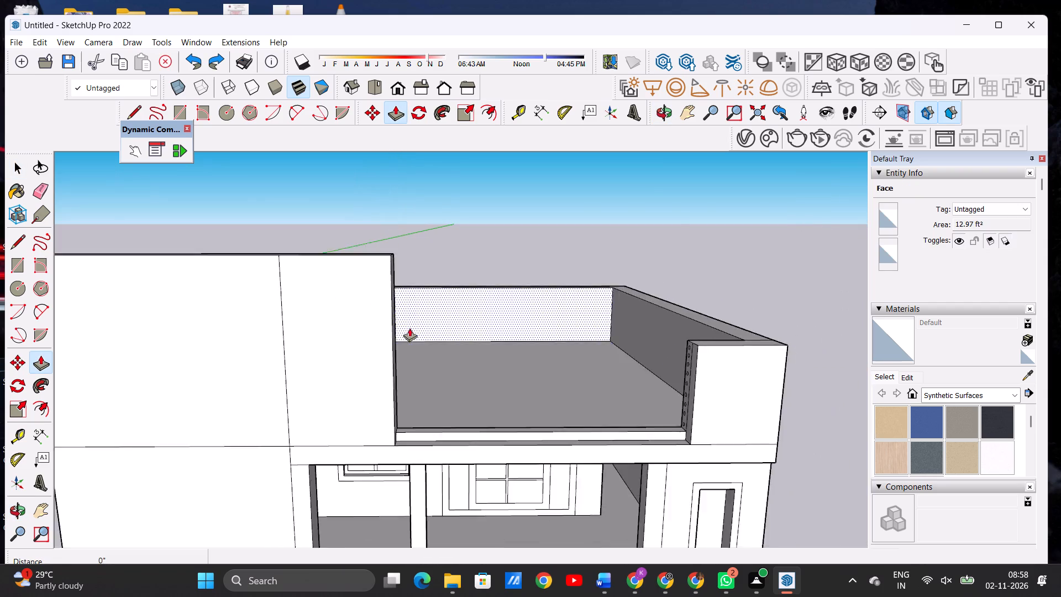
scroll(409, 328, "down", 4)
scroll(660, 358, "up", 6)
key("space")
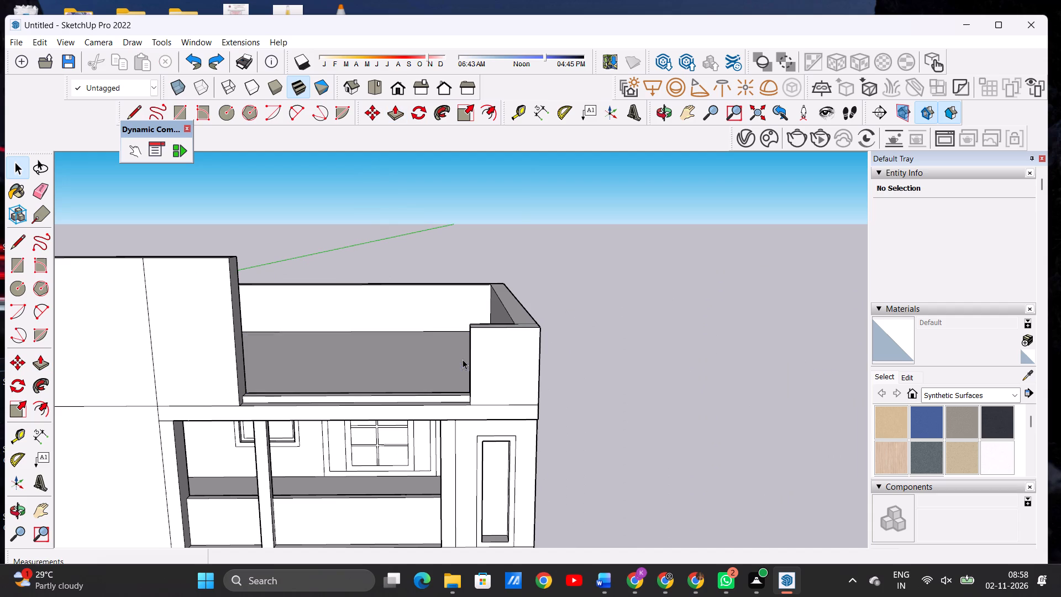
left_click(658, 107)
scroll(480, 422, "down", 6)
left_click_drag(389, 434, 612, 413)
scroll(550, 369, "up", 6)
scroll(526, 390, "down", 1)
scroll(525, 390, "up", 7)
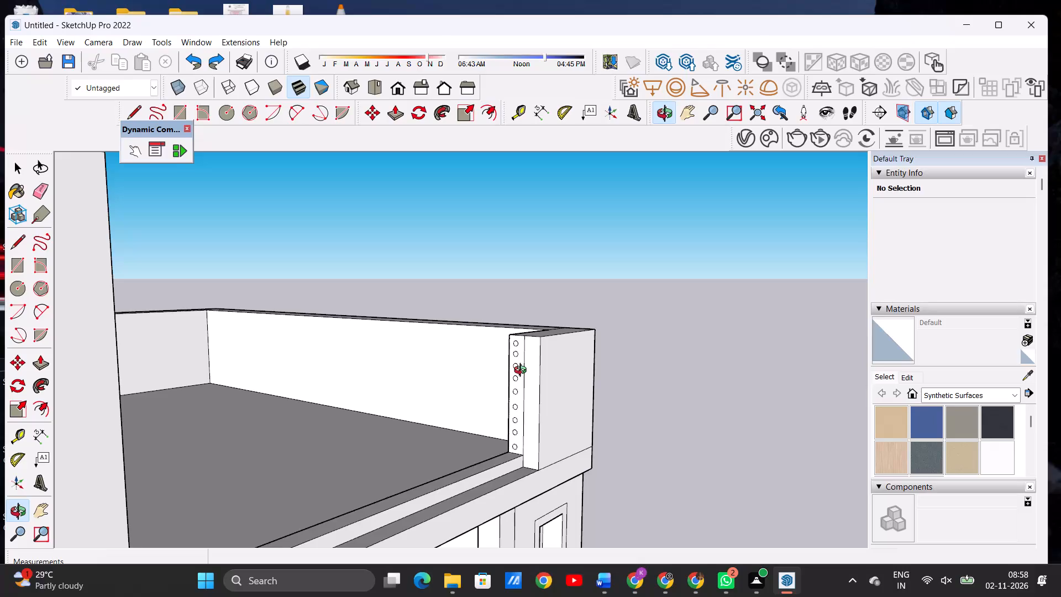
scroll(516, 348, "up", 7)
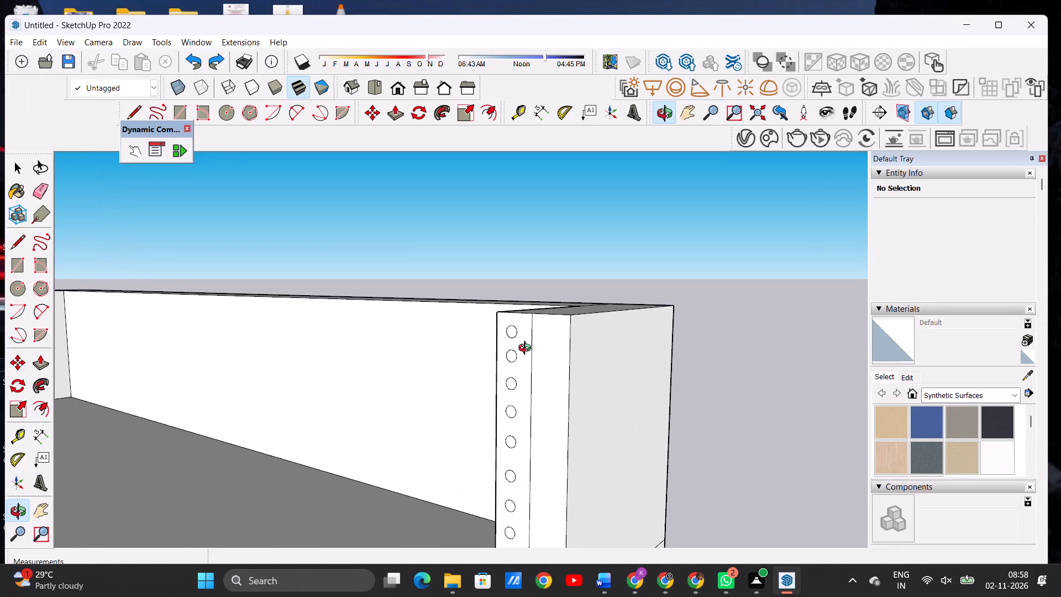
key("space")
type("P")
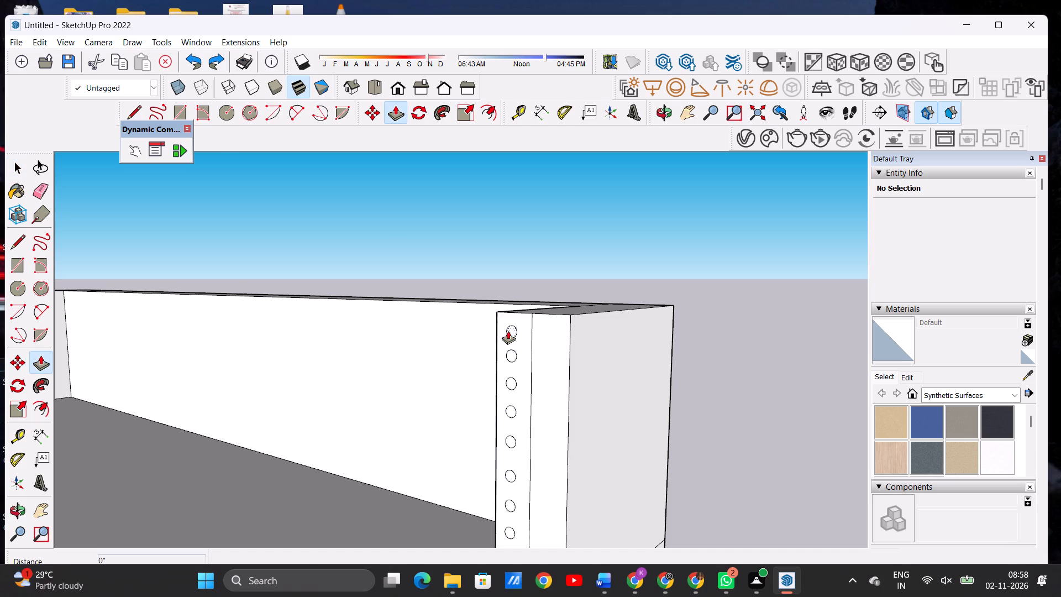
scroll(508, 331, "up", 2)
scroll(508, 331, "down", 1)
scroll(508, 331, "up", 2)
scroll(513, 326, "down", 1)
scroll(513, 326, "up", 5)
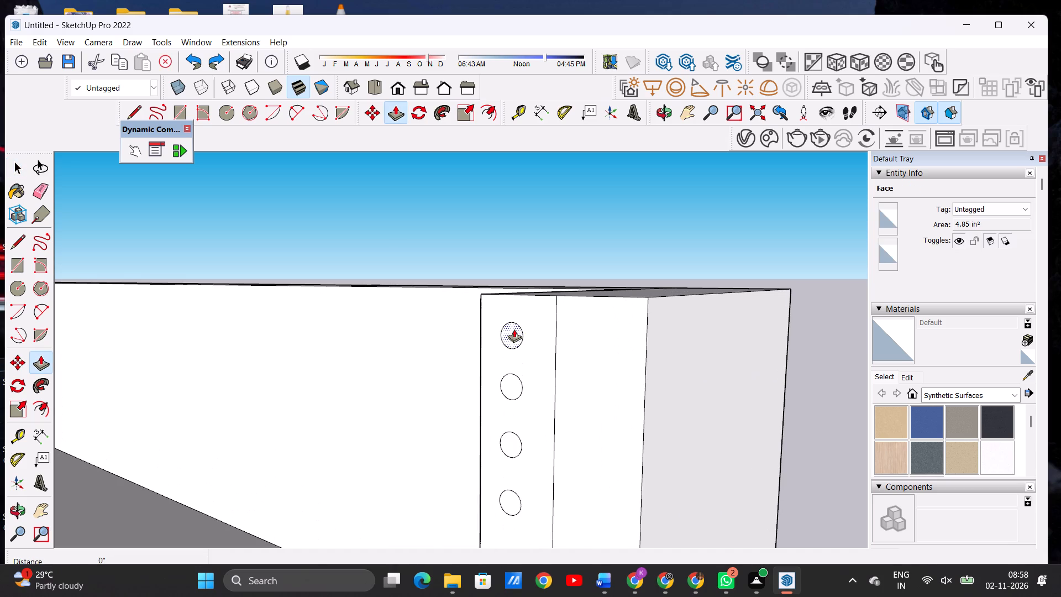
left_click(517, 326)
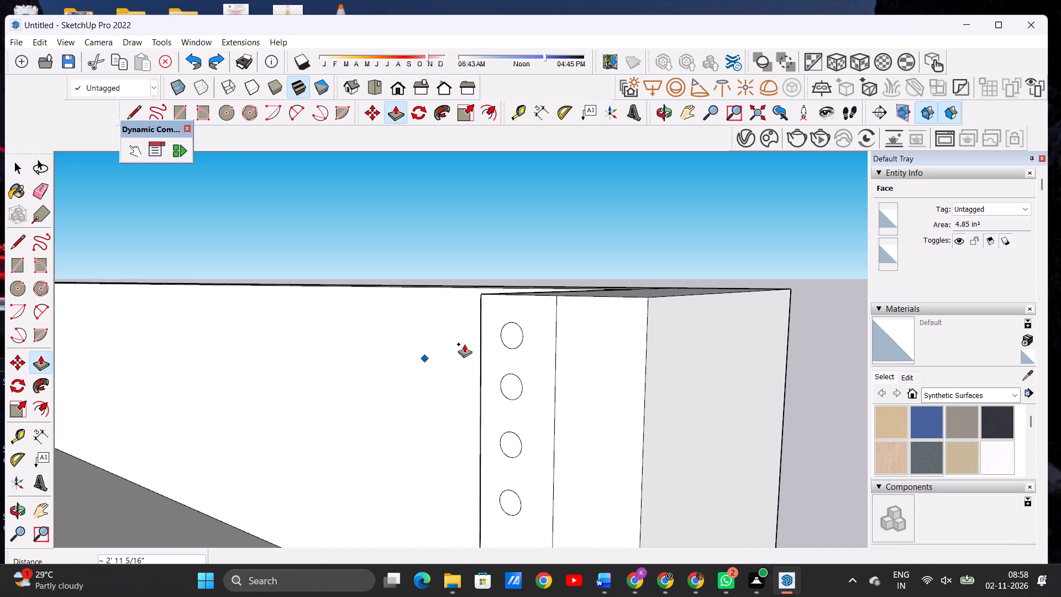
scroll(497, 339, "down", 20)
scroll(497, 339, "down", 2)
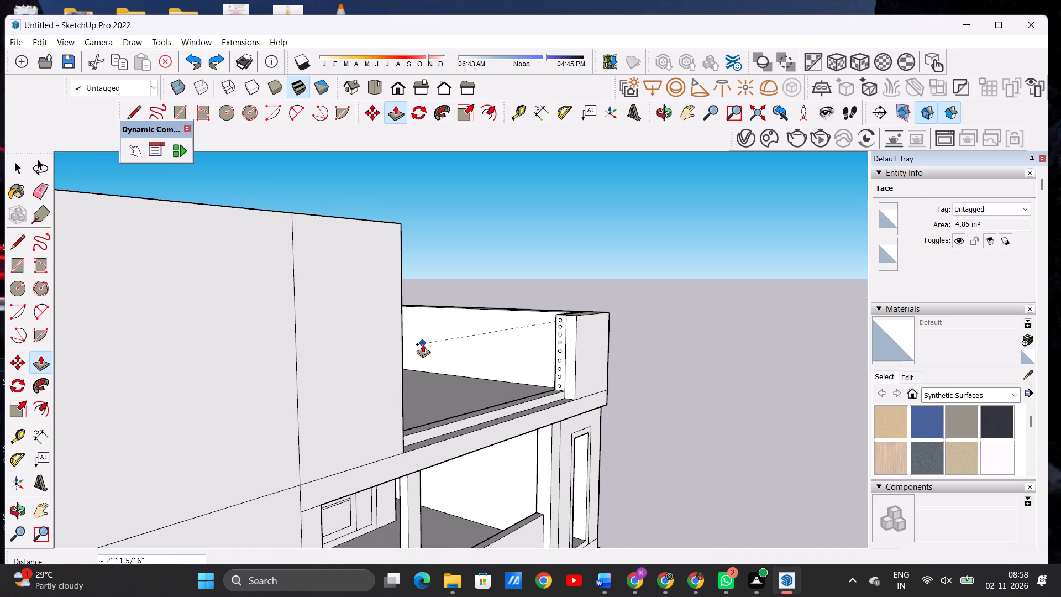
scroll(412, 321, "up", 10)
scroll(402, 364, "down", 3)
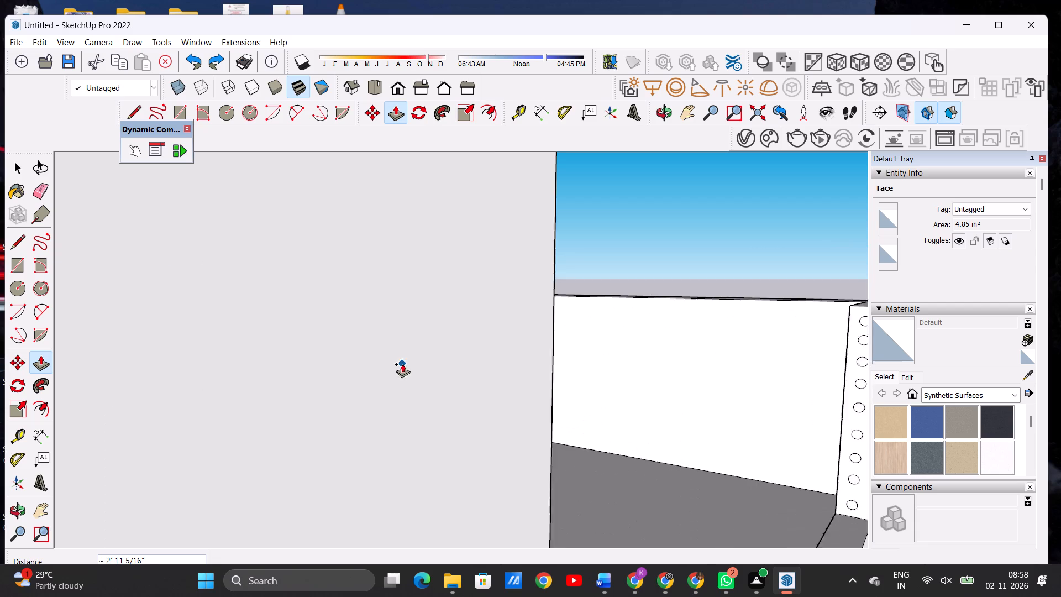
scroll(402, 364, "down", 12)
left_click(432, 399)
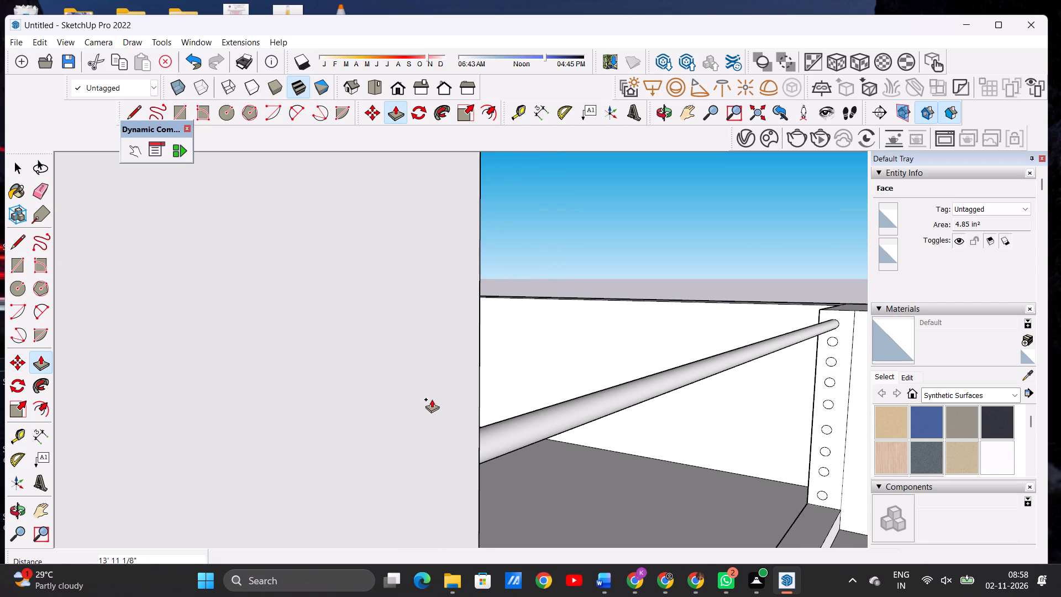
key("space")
Examine the new bar's far end beside the tall front wall.
left_click(666, 106)
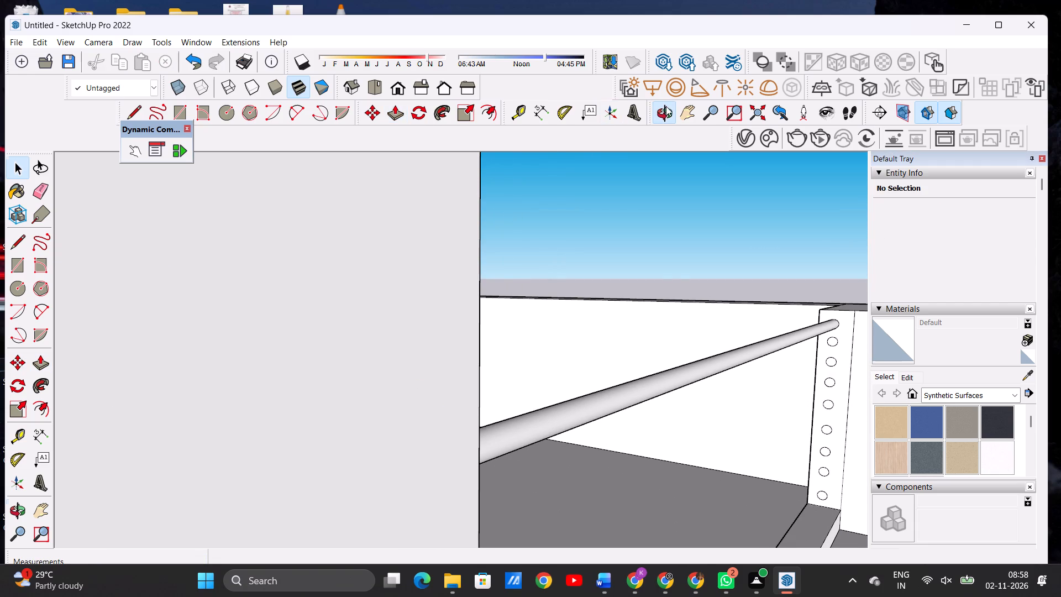
scroll(657, 286, "down", 3)
scroll(656, 287, "up", 1)
scroll(656, 287, "down", 4)
left_click_drag(668, 341, 372, 396)
scroll(593, 348, "down", 6)
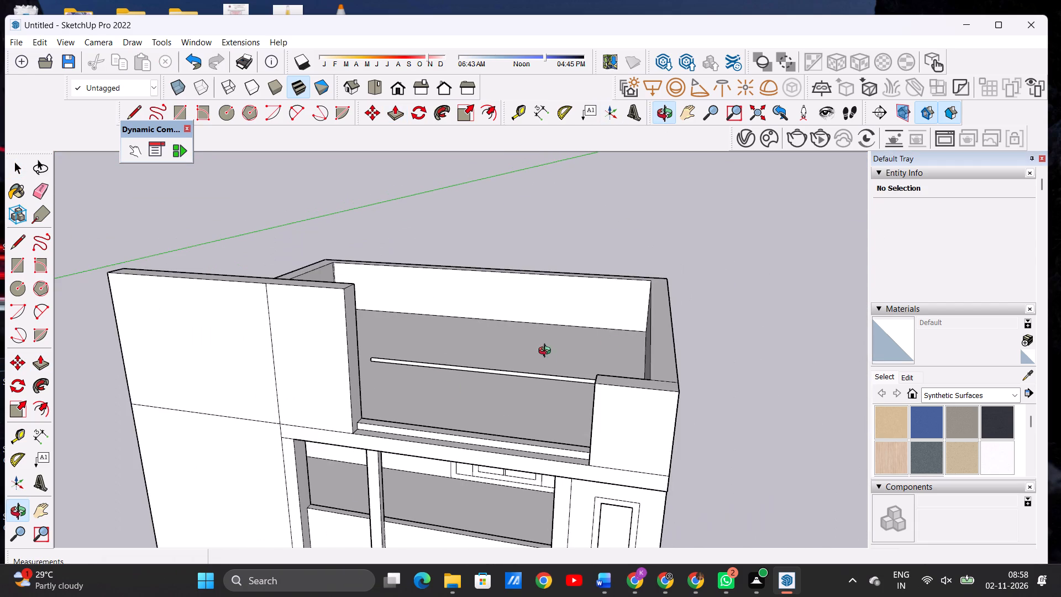
scroll(404, 371, "up", 12)
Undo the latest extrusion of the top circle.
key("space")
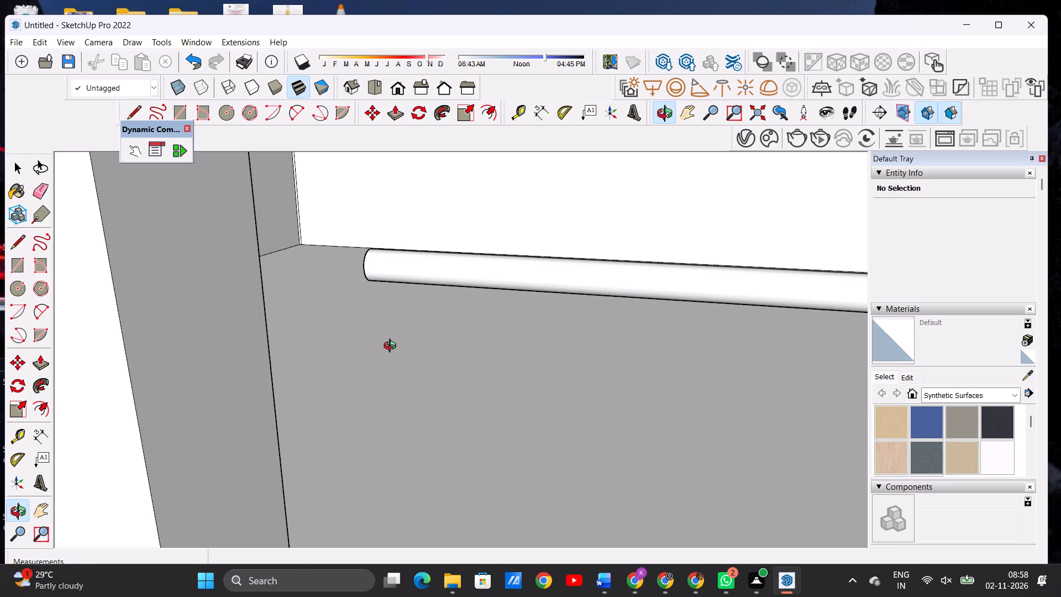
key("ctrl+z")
Examine the roof's front opening from several angles, ending where its low sill meets the tall front wall.
scroll(392, 347, "up", 1)
scroll(392, 347, "down", 2)
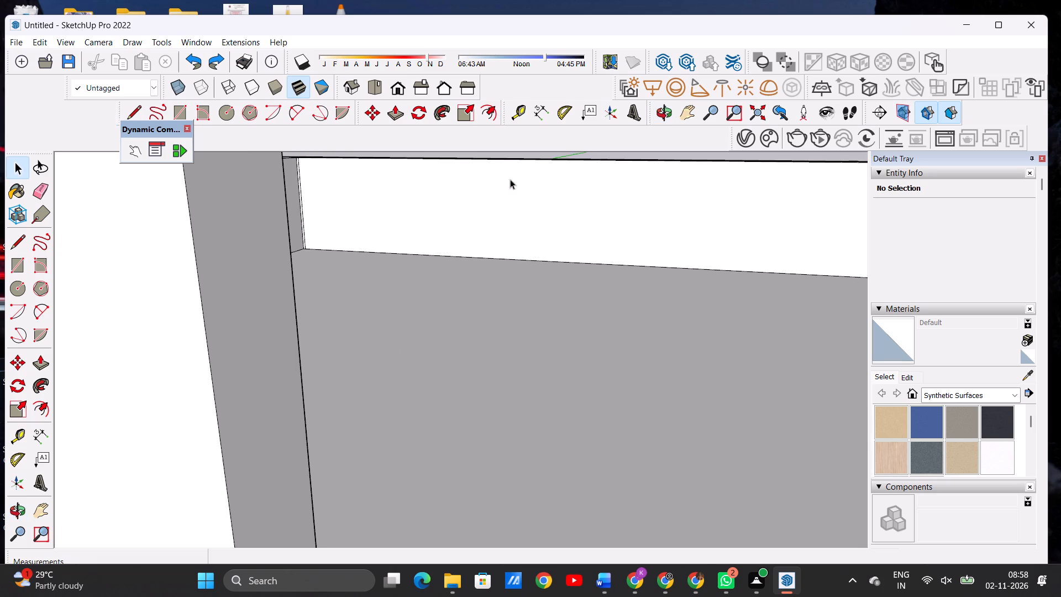
left_click(657, 117)
scroll(492, 318, "down", 12)
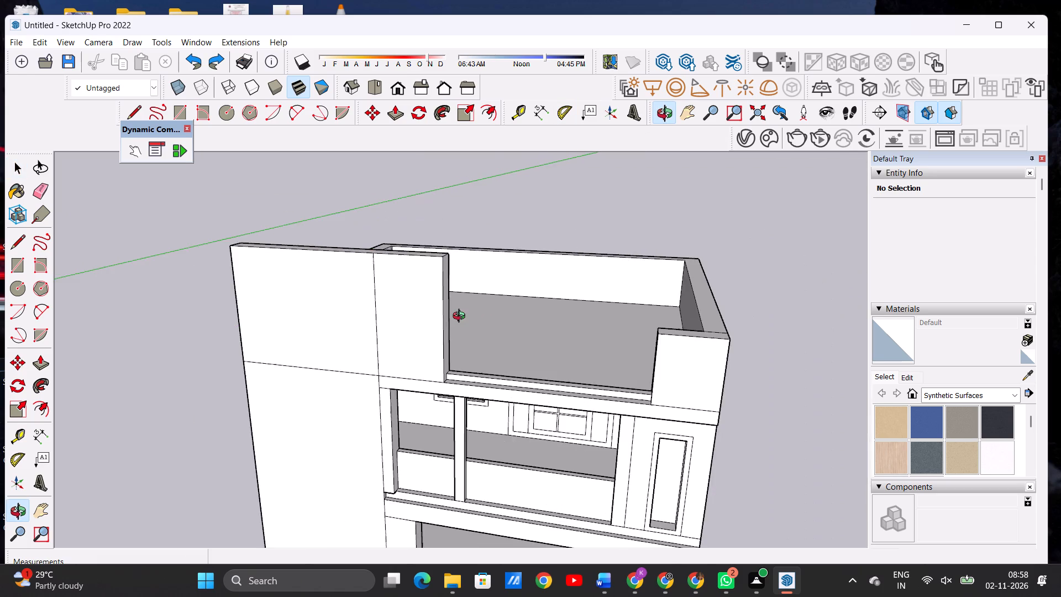
left_click_drag(456, 324, 632, 320)
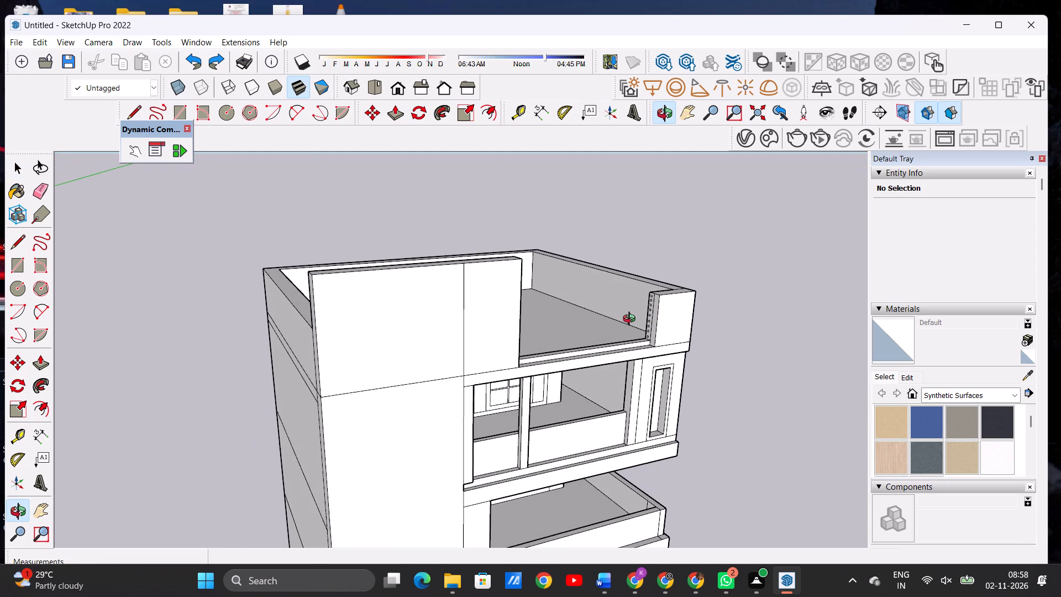
left_click_drag(632, 320, 576, 320)
scroll(611, 333, "down", 12)
left_click_drag(584, 342, 508, 327)
scroll(590, 338, "up", 10)
left_click_drag(528, 351, 532, 336)
scroll(365, 311, "down", 7)
scroll(416, 316, "up", 1)
scroll(416, 316, "down", 1)
scroll(416, 316, "up", 5)
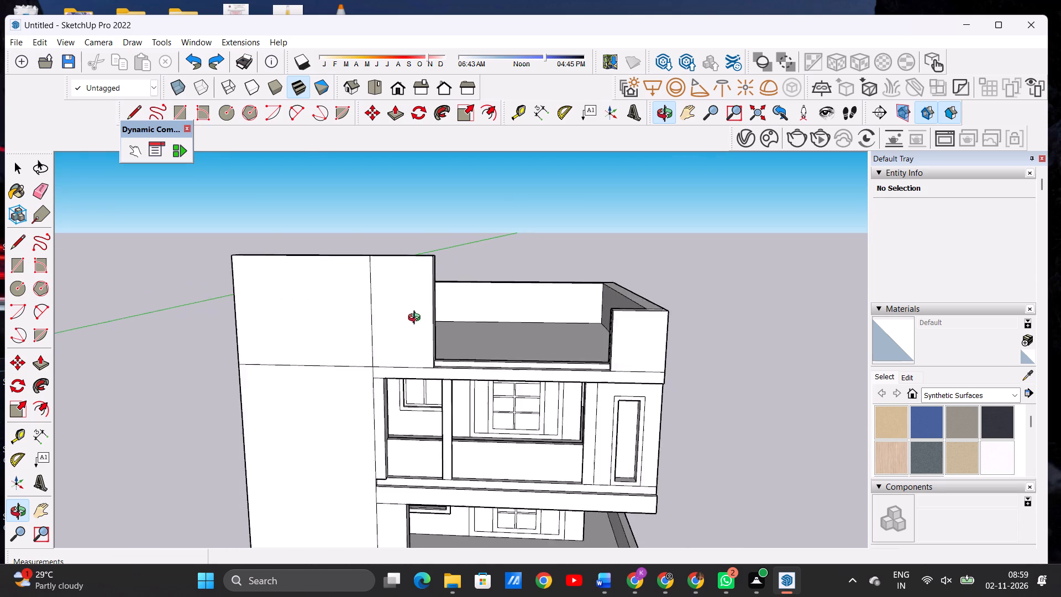
scroll(417, 319, "up", 10)
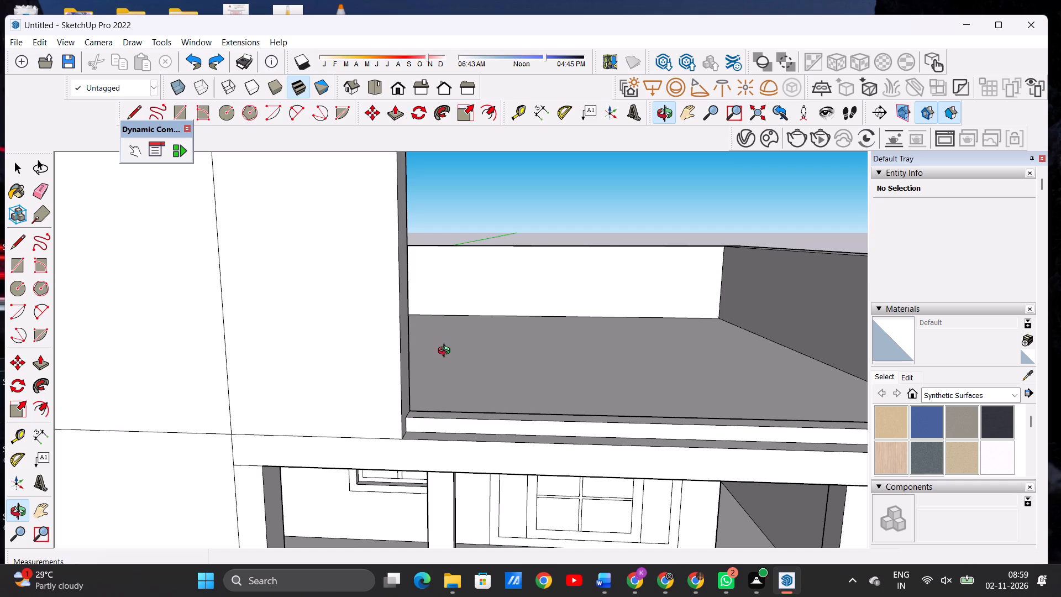
key("space")
key("space")
key("space")
key("space")
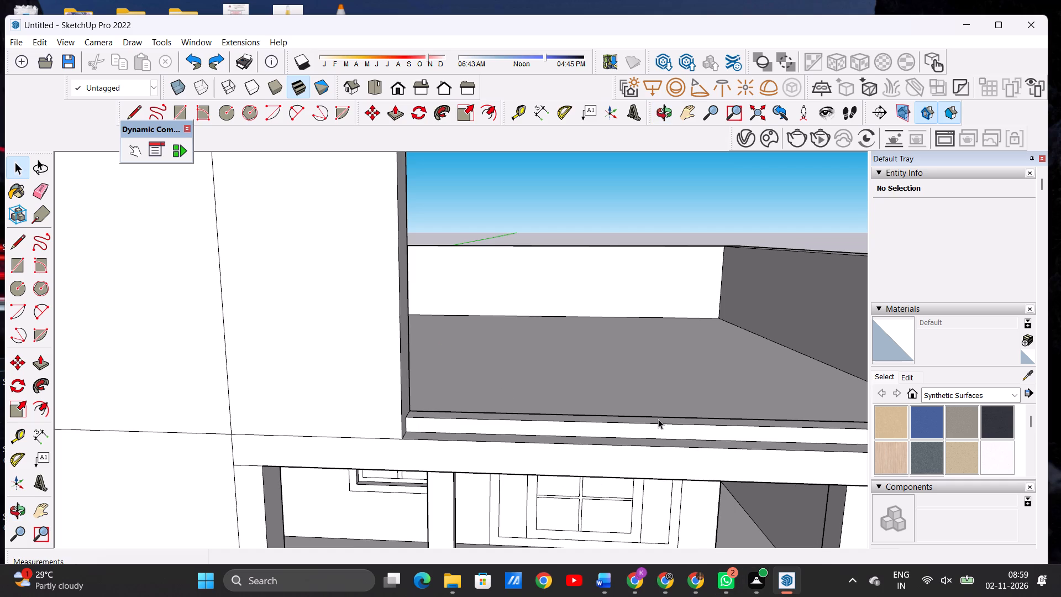
Examine the vertical row of circles at the opening's far end, closing in on the lowest circle above the sill.
scroll(556, 410, "down", 10)
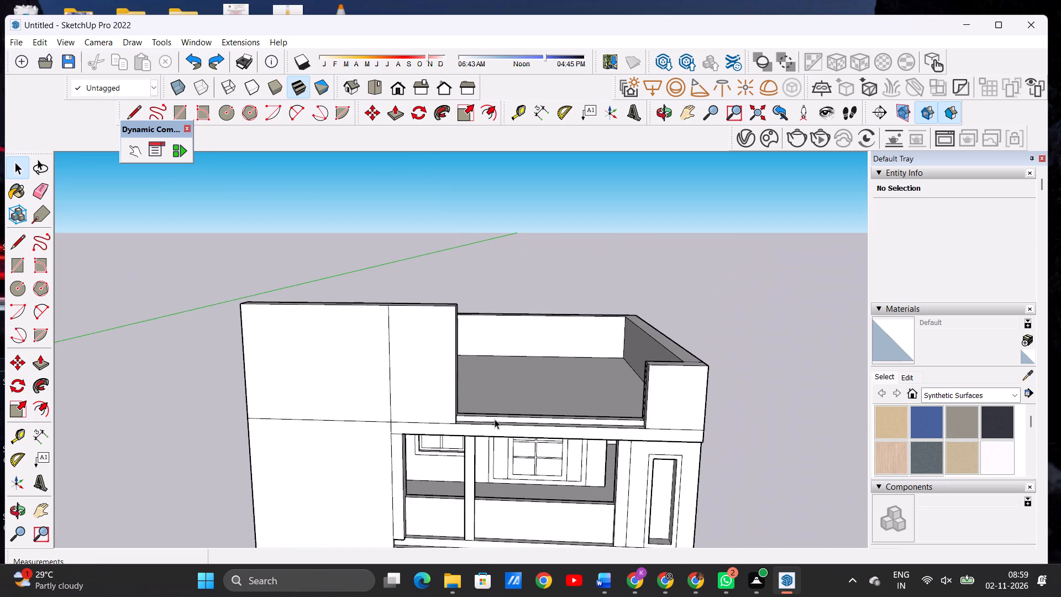
scroll(636, 427, "down", 1)
scroll(636, 427, "up", 10)
scroll(626, 420, "down", 4)
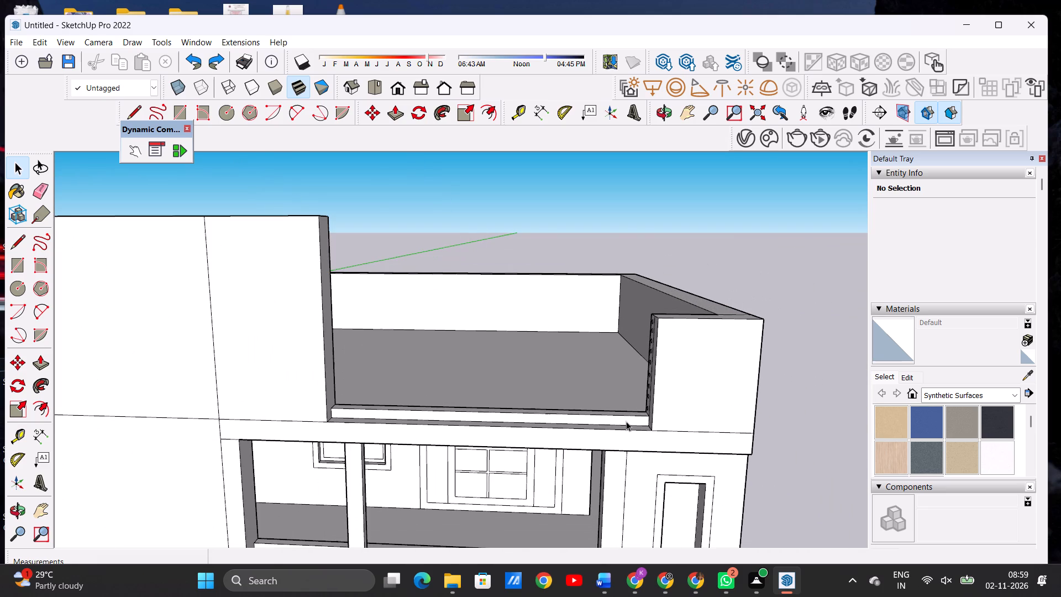
scroll(617, 402, "up", 5)
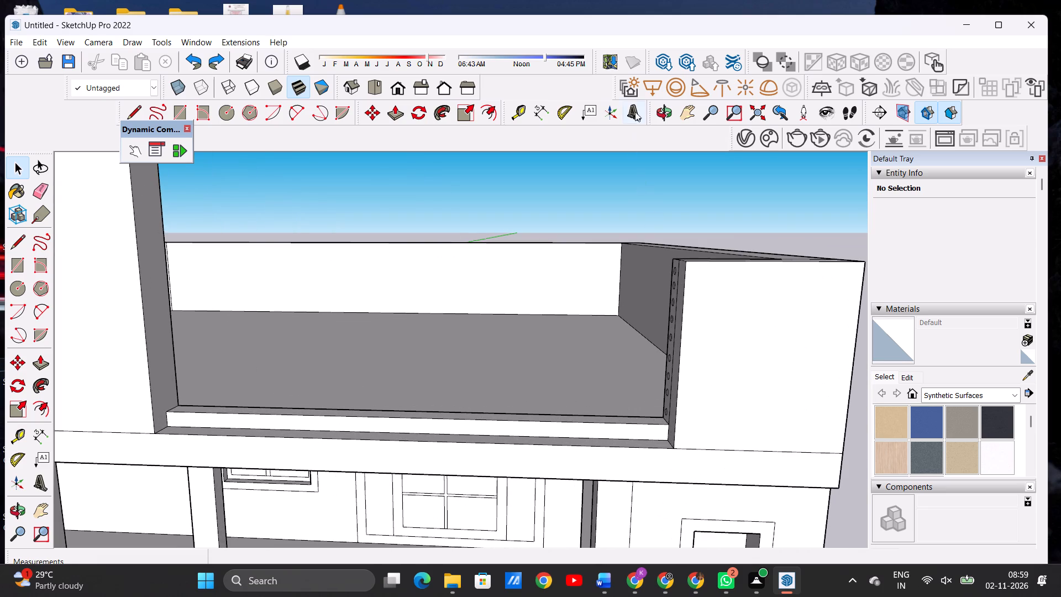
left_click(660, 115)
left_click_drag(597, 328, 691, 336)
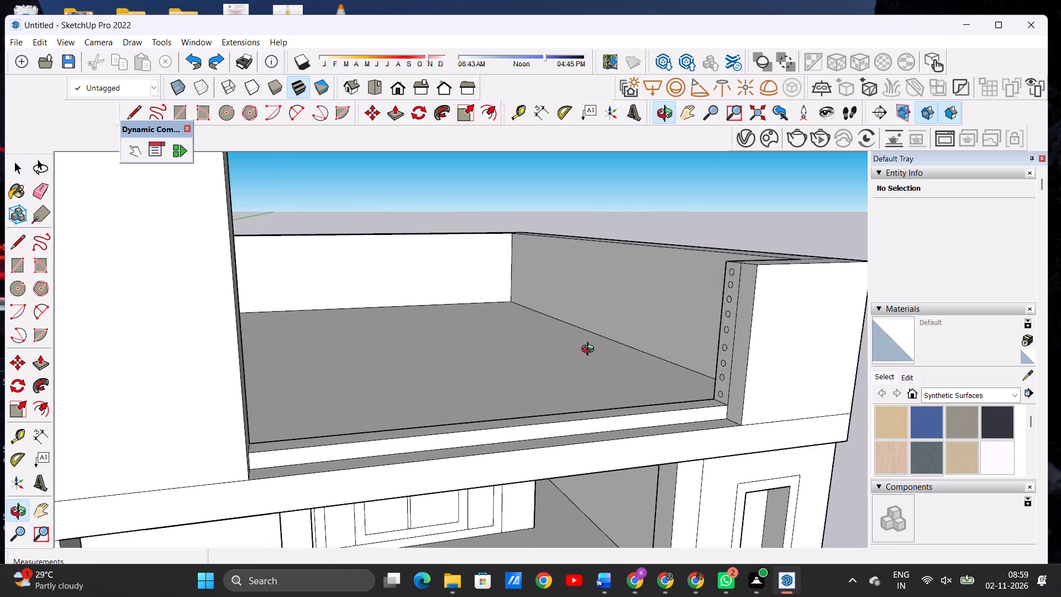
scroll(574, 373, "down", 2)
scroll(569, 381, "up", 1)
scroll(569, 381, "down", 10)
left_click_drag(627, 362, 568, 364)
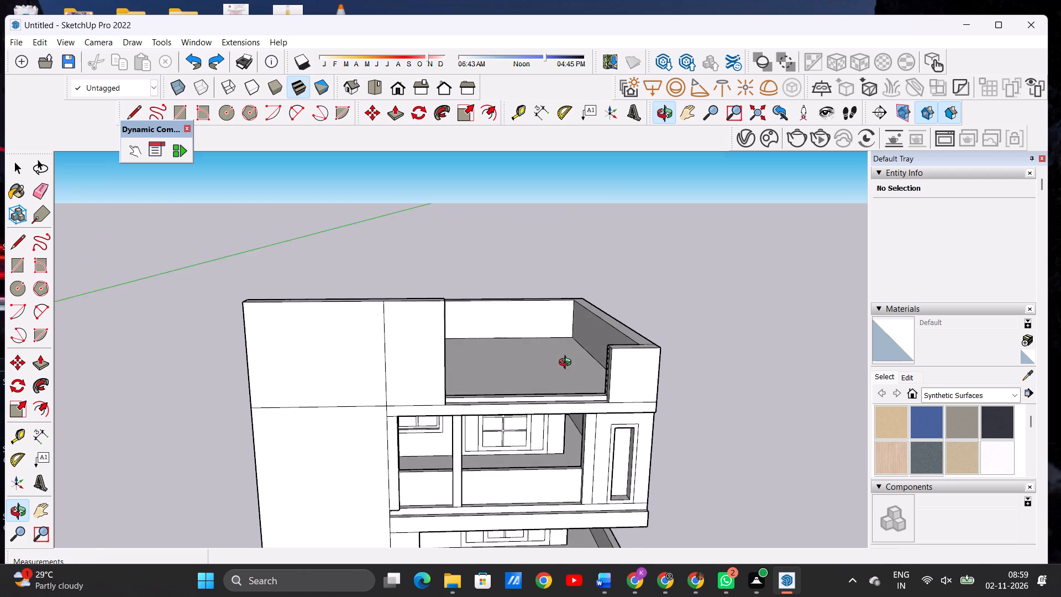
left_click_drag(568, 364, 591, 352)
left_click_drag(622, 347, 655, 355)
scroll(587, 374, "up", 15)
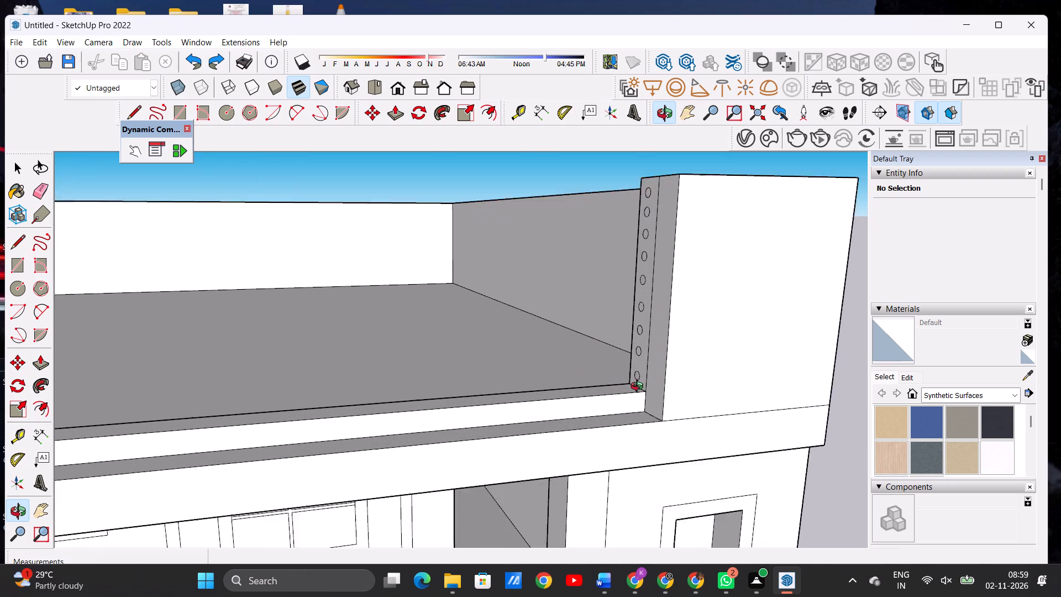
scroll(639, 387, "up", 3)
key("space")
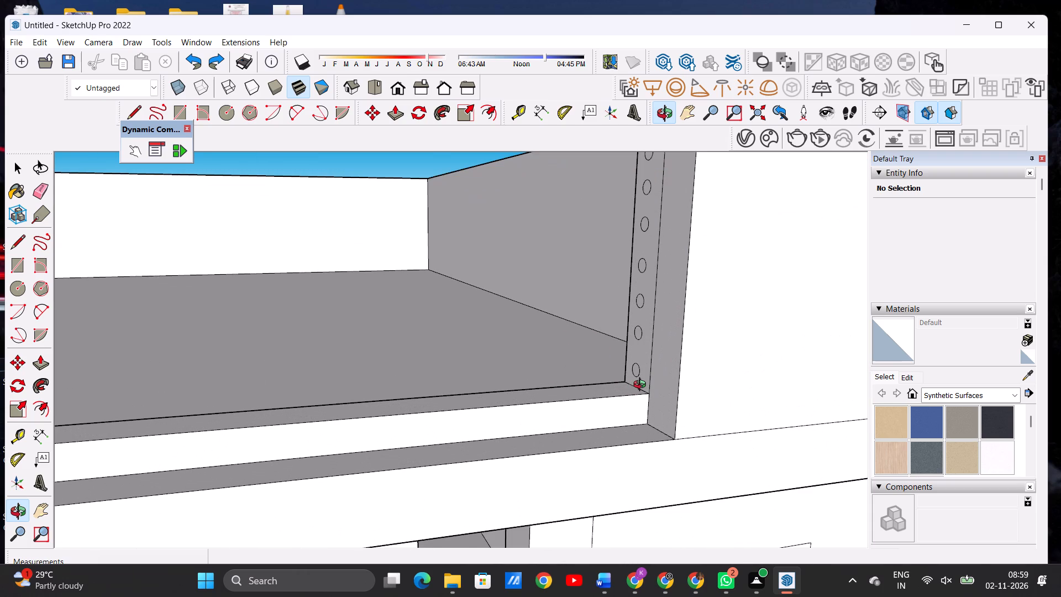
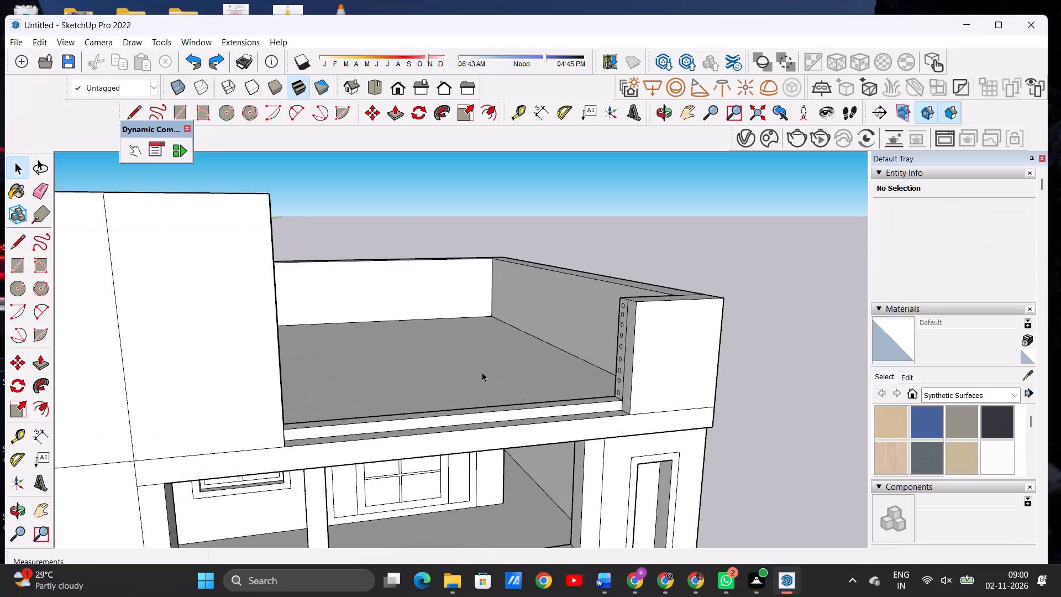
Extrude the top circle of the vertical row about 14' 11 3/4" across the roof opening to the tall front wall.
scroll(482, 372, "down", 4)
scroll(529, 365, "up", 5)
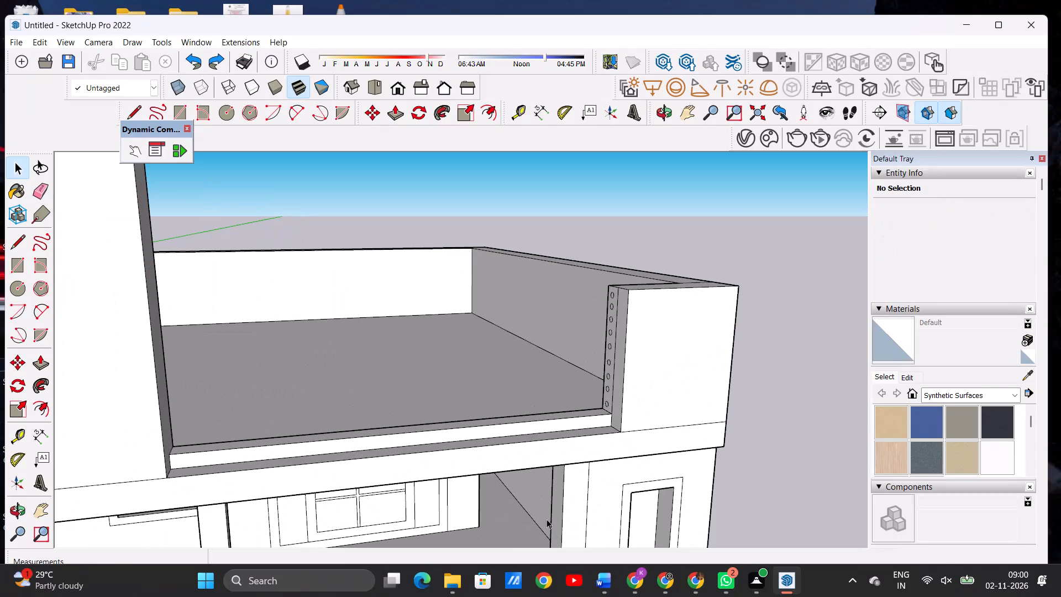
key("p")
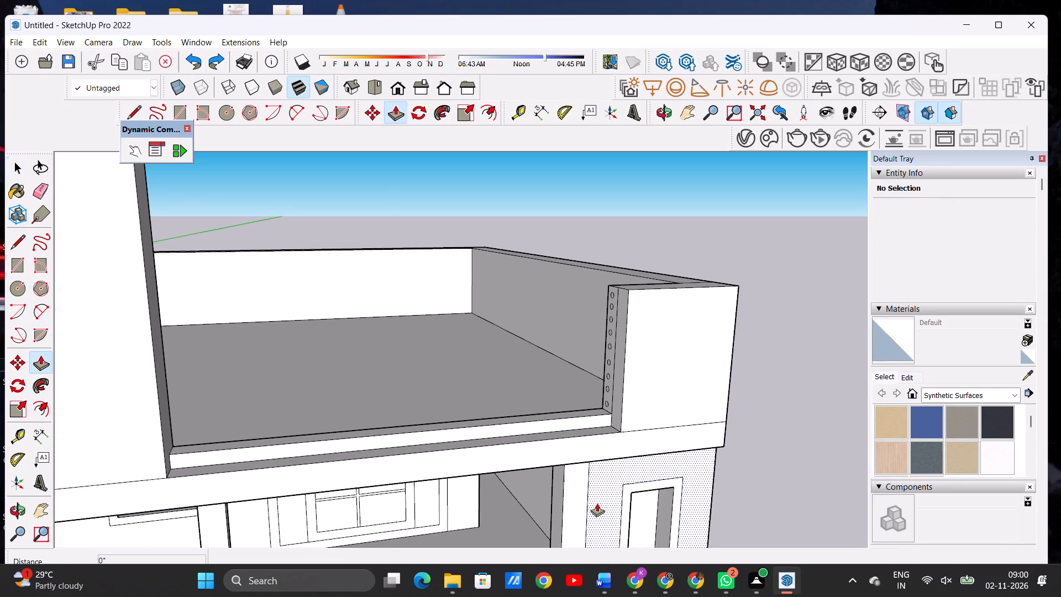
scroll(616, 224, "up", 7)
scroll(611, 281, "down", 7)
scroll(605, 362, "down", 1)
scroll(605, 364, "up", 3)
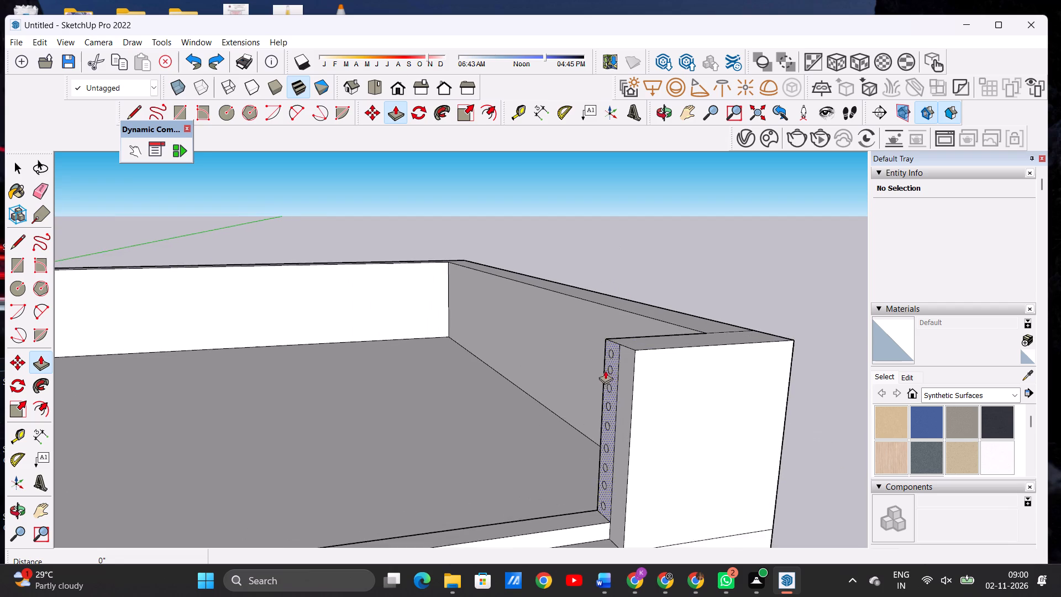
scroll(605, 370, "up", 5)
scroll(616, 350, "down", 1)
scroll(616, 350, "up", 2)
scroll(616, 350, "down", 1)
scroll(614, 350, "up", 8)
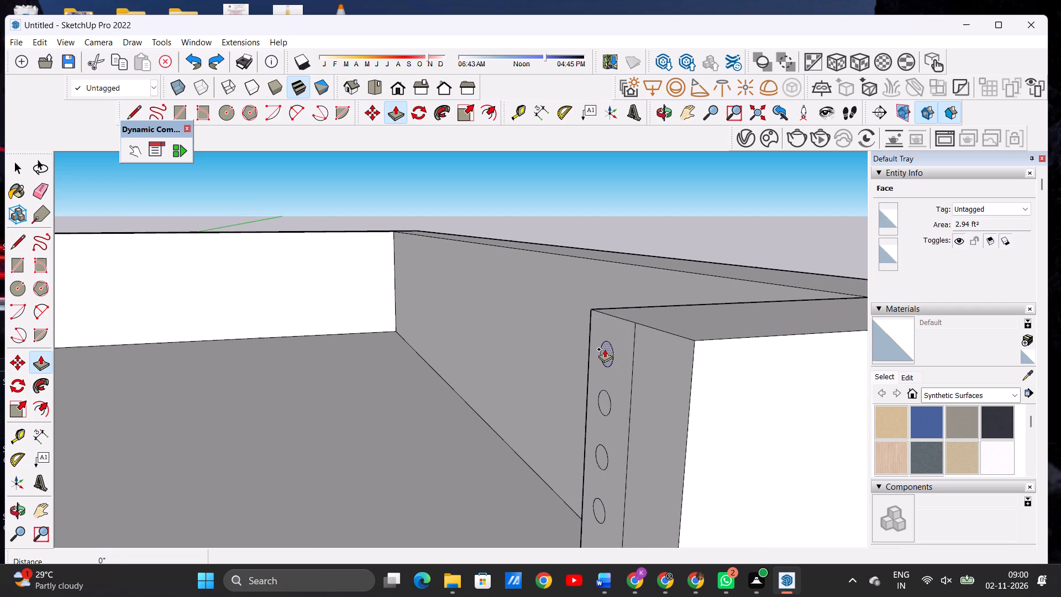
left_click(605, 349)
scroll(622, 350, "down", 16)
scroll(645, 337, "up", 1)
scroll(645, 337, "down", 1)
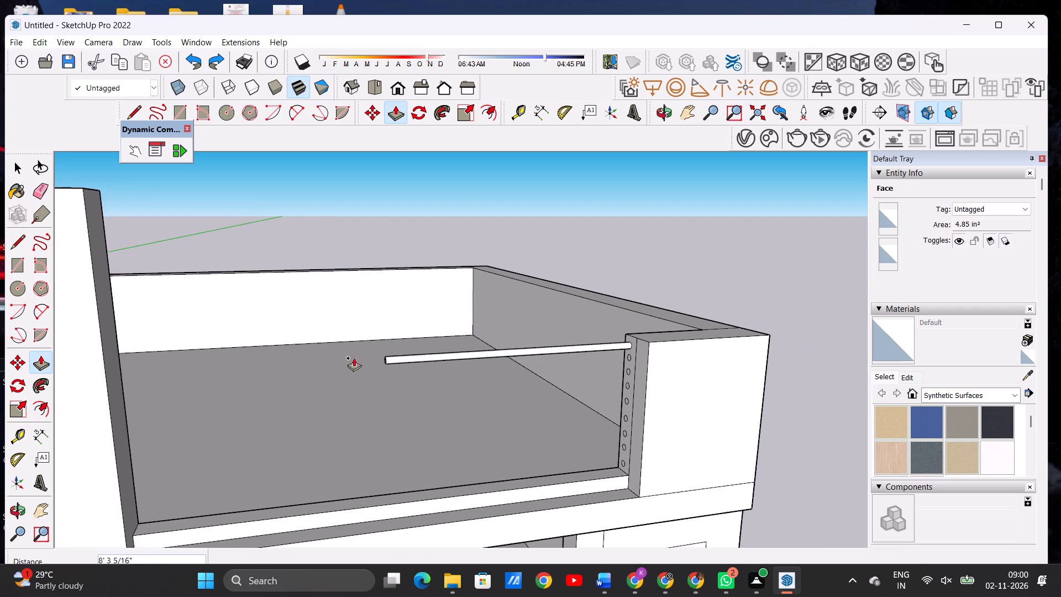
scroll(367, 364, "down", 5)
scroll(263, 353, "up", 5)
scroll(365, 351, "down", 7)
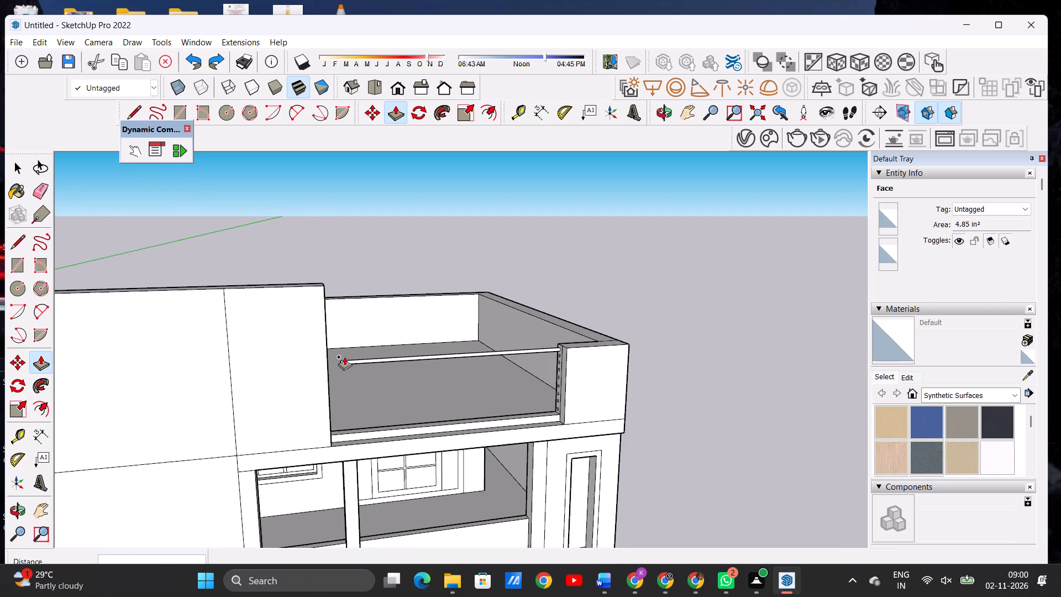
scroll(413, 361, "up", 7)
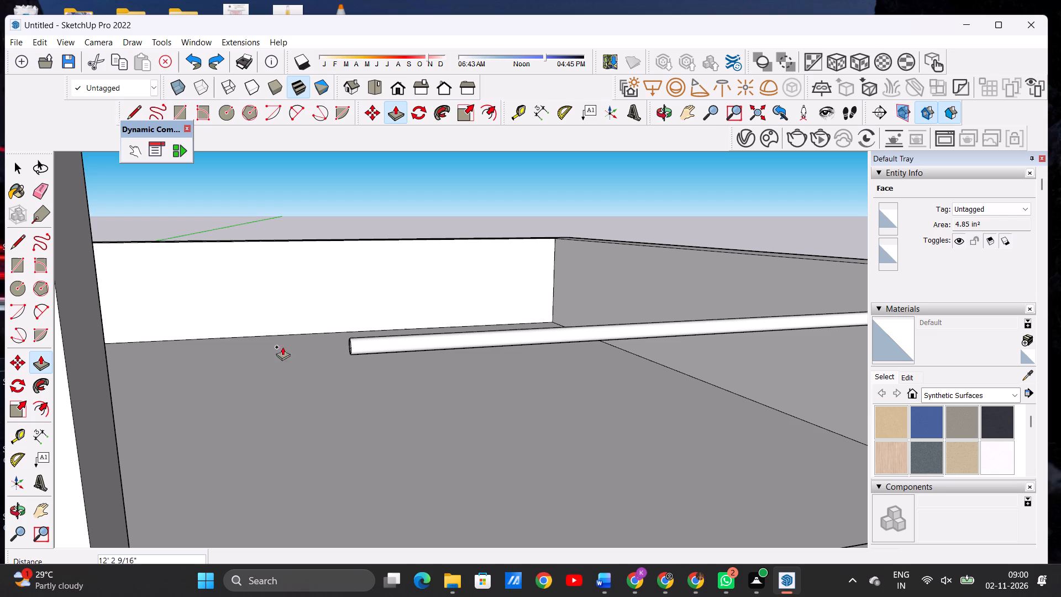
left_click(88, 327)
Extrude the second circle from the top about 14' 11 3/4" across the opening to the tall front wall.
scroll(130, 291, "down", 7)
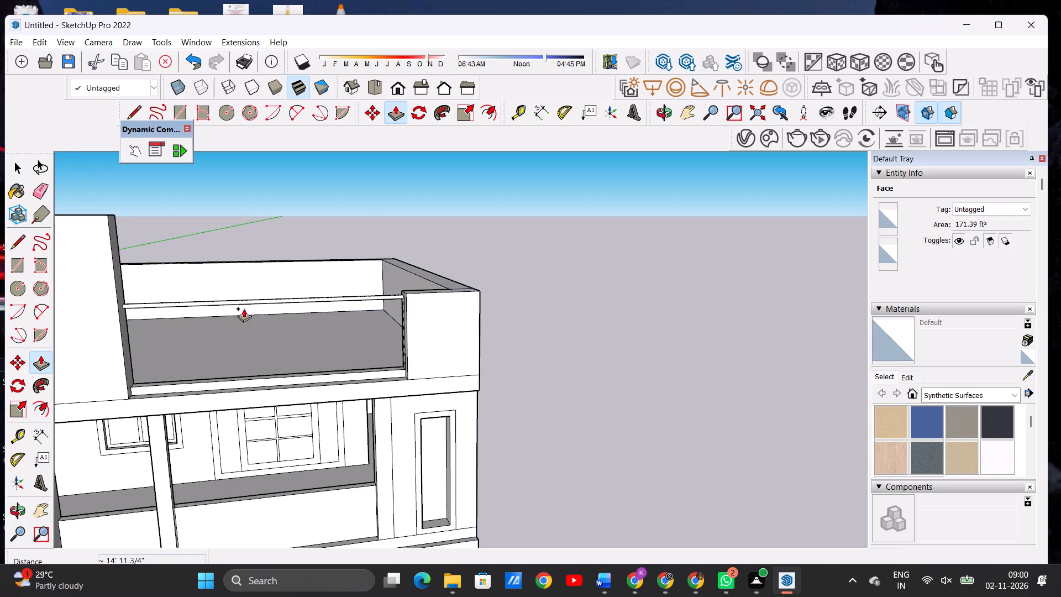
scroll(421, 301, "up", 12)
scroll(533, 291, "down", 4)
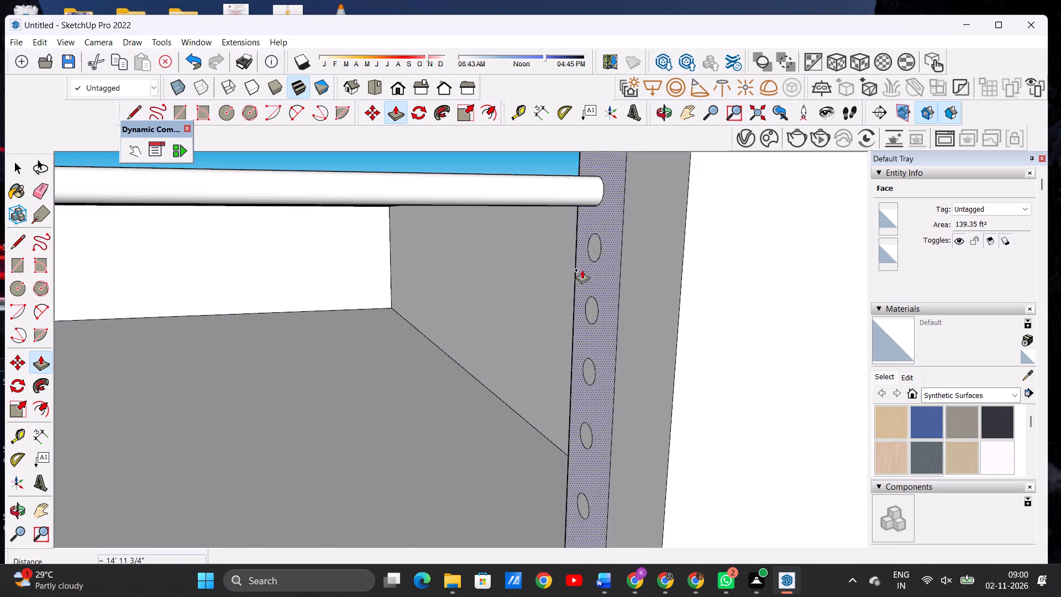
left_click(594, 250)
scroll(539, 265, "down", 12)
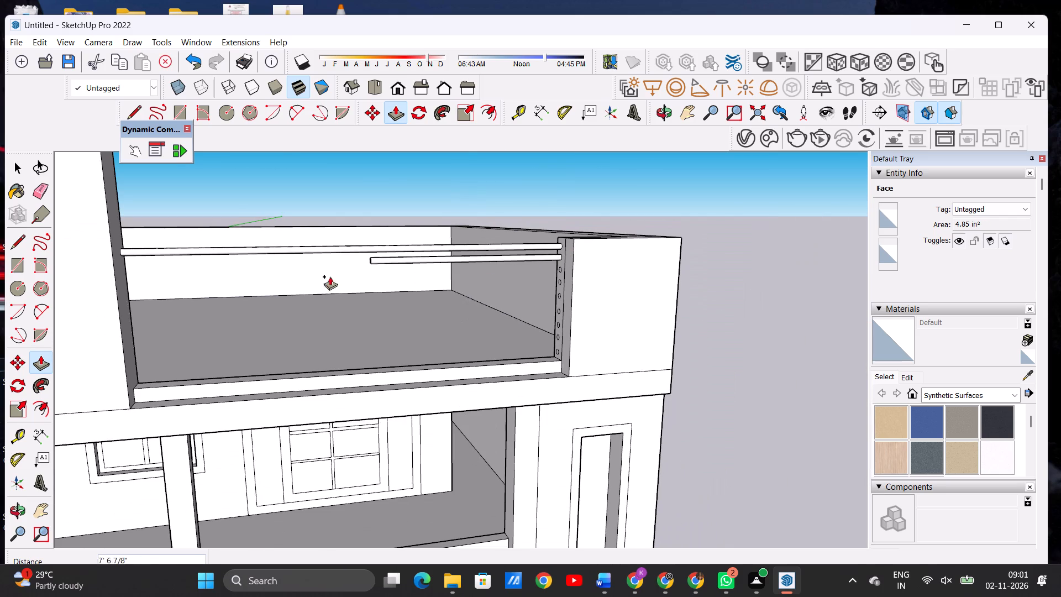
scroll(123, 251, "up", 11)
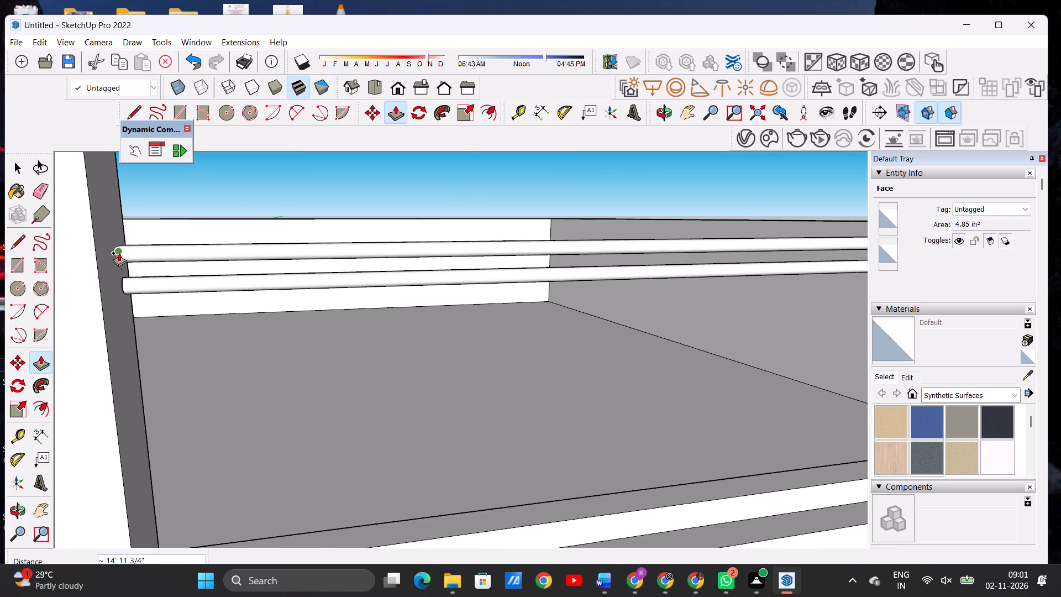
left_click(109, 231)
Extrude the third circle from the top across the opening to the tall front wall, about 14' 11 3/4".
scroll(222, 236, "down", 12)
scroll(344, 254, "up", 6)
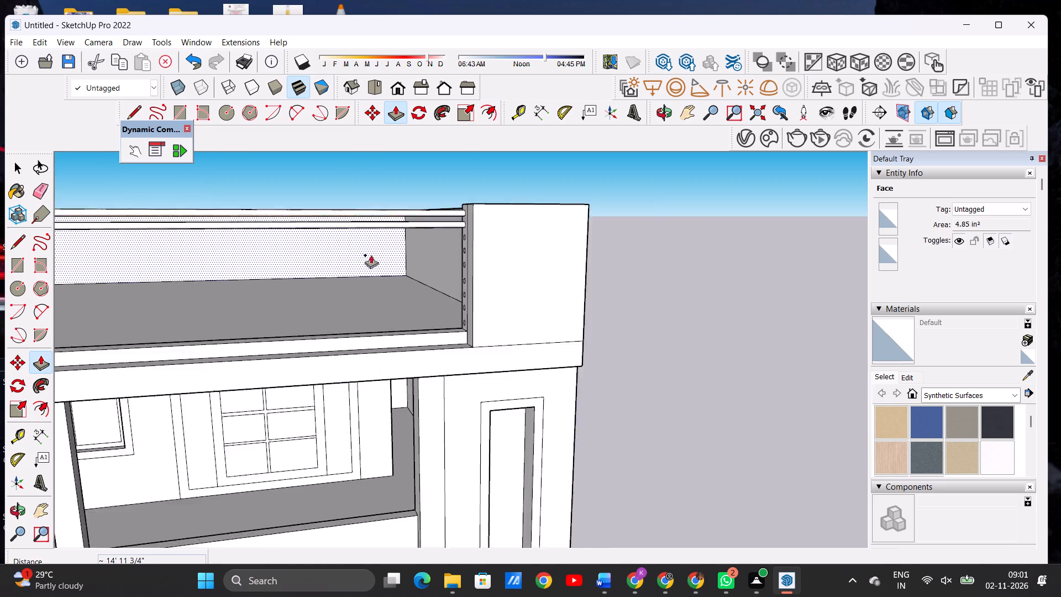
scroll(462, 246, "up", 4)
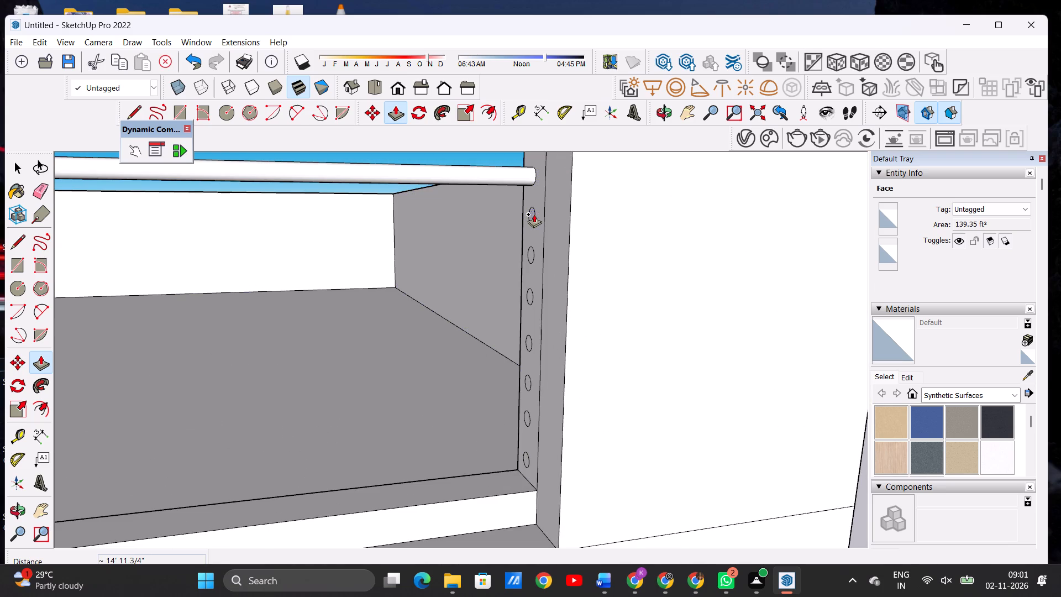
left_click(533, 214)
scroll(492, 215, "down", 5)
scroll(492, 215, "up", 1)
scroll(492, 215, "down", 1)
scroll(492, 215, "up", 1)
scroll(492, 215, "down", 7)
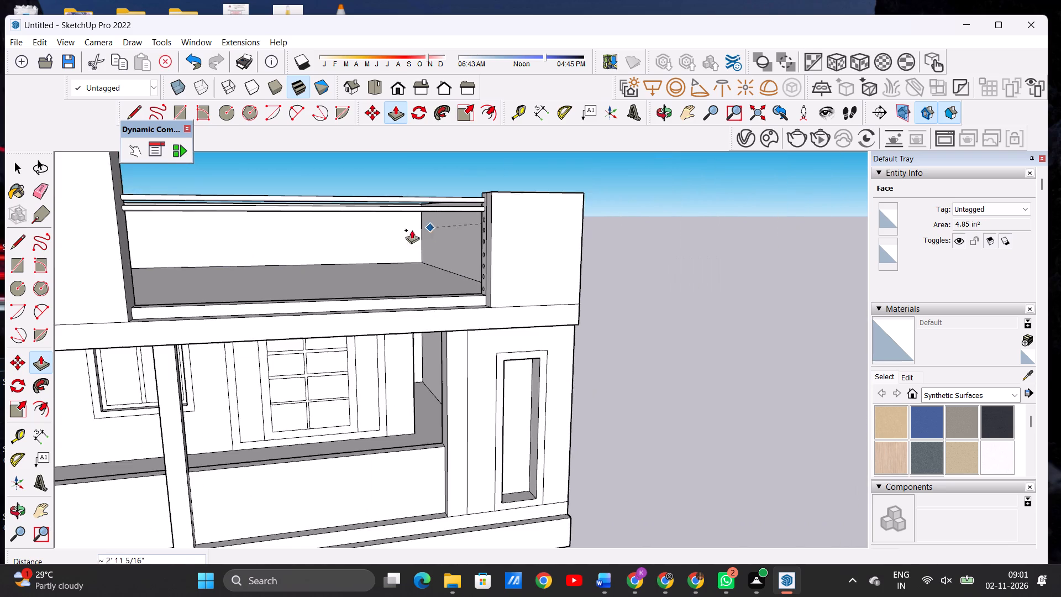
scroll(412, 230, "down", 6)
scroll(283, 216, "up", 2)
scroll(283, 216, "down", 1)
scroll(283, 216, "up", 13)
scroll(256, 231, "down", 1)
scroll(256, 231, "up", 13)
left_click(212, 182)
Extrude the fourth circle from the top about 14' 11 3/4" to meet the tall front wall.
scroll(280, 212, "down", 11)
scroll(340, 213, "up", 1)
scroll(342, 213, "down", 8)
scroll(763, 230, "up", 4)
scroll(752, 238, "down", 1)
scroll(744, 237, "up", 3)
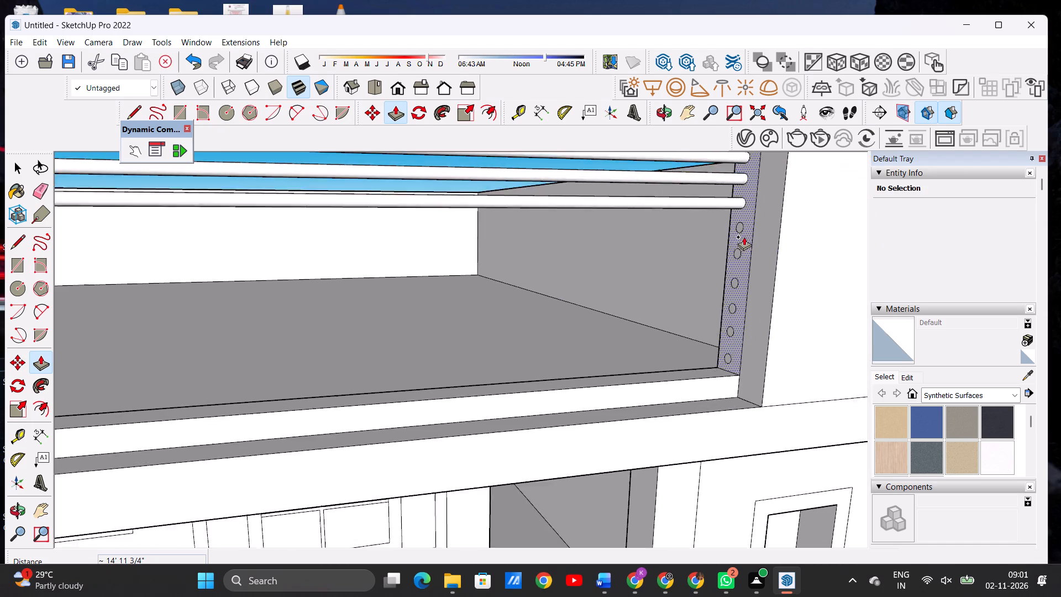
scroll(744, 237, "down", 1)
scroll(744, 237, "up", 17)
left_click(739, 226)
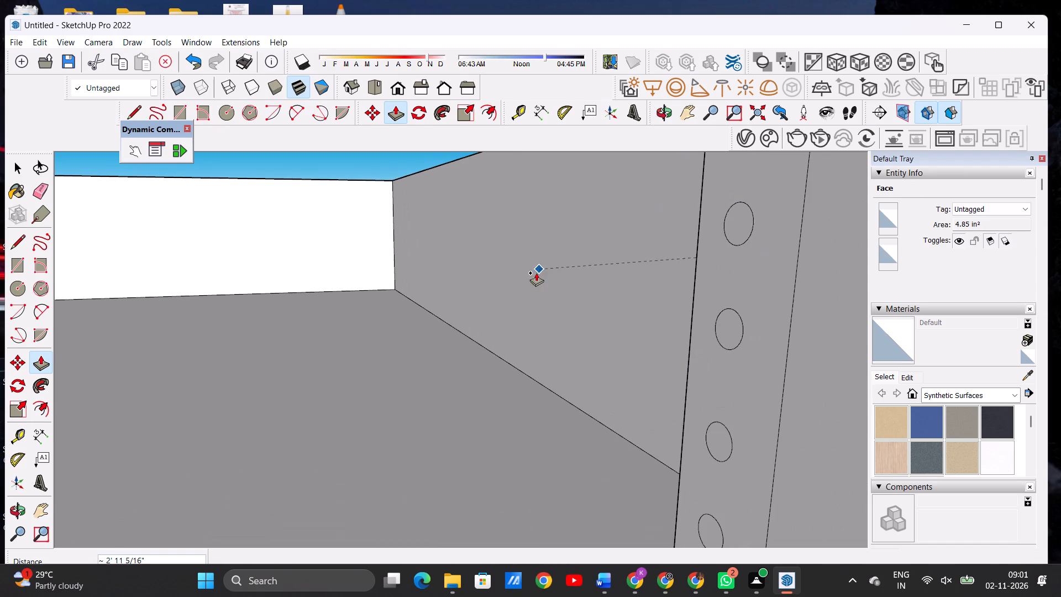
scroll(552, 277, "down", 16)
scroll(287, 260, "down", 1)
scroll(286, 260, "up", 6)
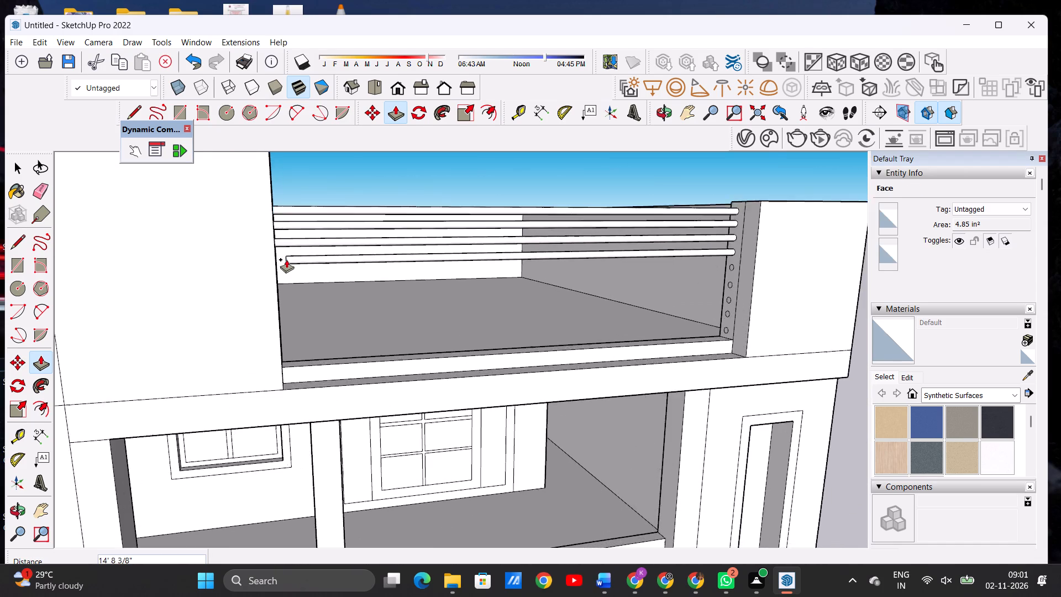
scroll(286, 259, "up", 9)
scroll(292, 259, "down", 1)
scroll(292, 259, "up", 7)
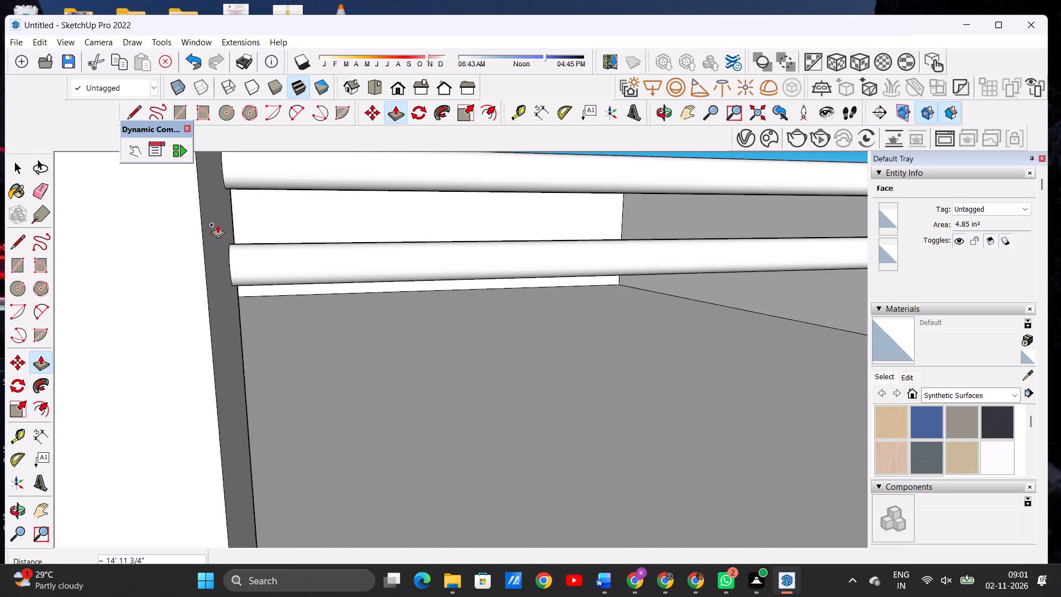
left_click(217, 224)
Extrude the fifth circle from the top about 14' 11 3/4" to meet the tall front wall.
scroll(255, 229, "down", 4)
scroll(256, 230, "up", 1)
scroll(256, 230, "down", 7)
scroll(259, 230, "up", 1)
scroll(261, 230, "down", 2)
scroll(549, 235, "up", 10)
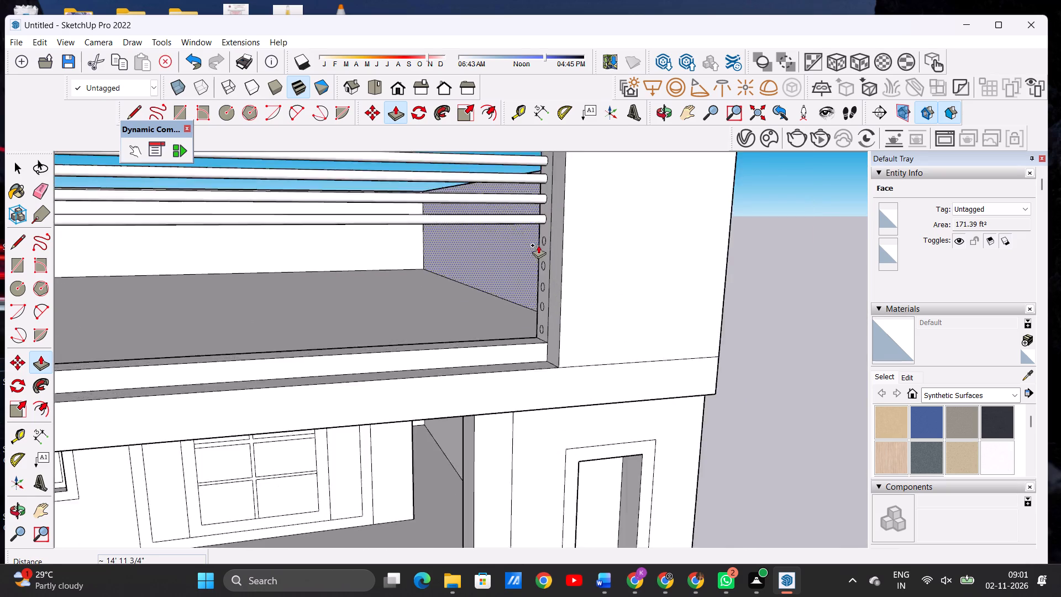
scroll(538, 245, "up", 11)
scroll(548, 235, "down", 1)
scroll(548, 235, "up", 1)
left_click(548, 235)
scroll(471, 247, "down", 2)
scroll(474, 247, "up", 1)
scroll(474, 247, "down", 3)
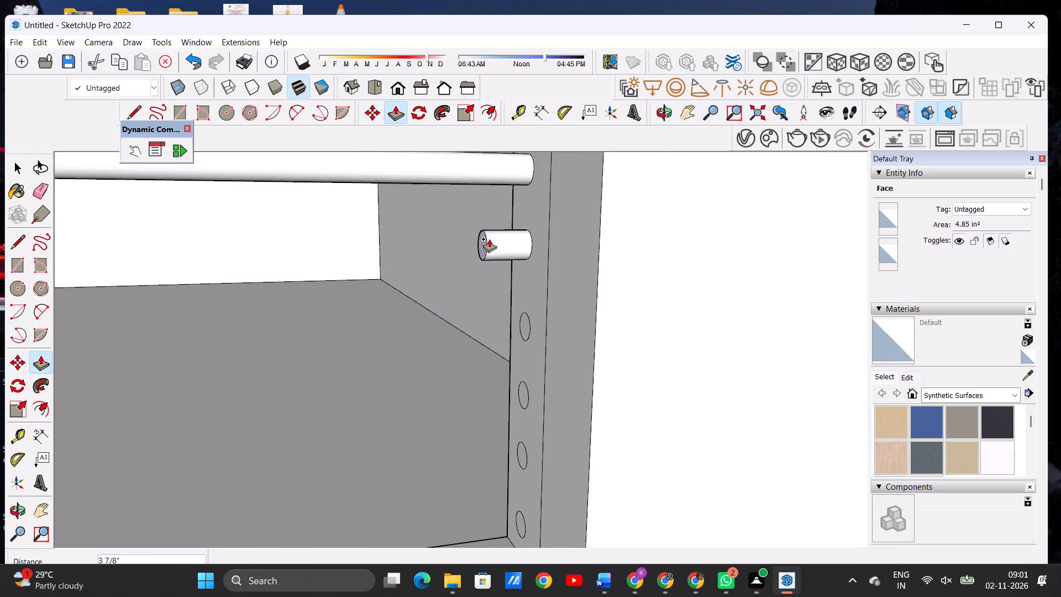
scroll(495, 237, "down", 19)
scroll(260, 247, "down", 3)
scroll(161, 242, "up", 5)
scroll(118, 221, "up", 5)
left_click(111, 206)
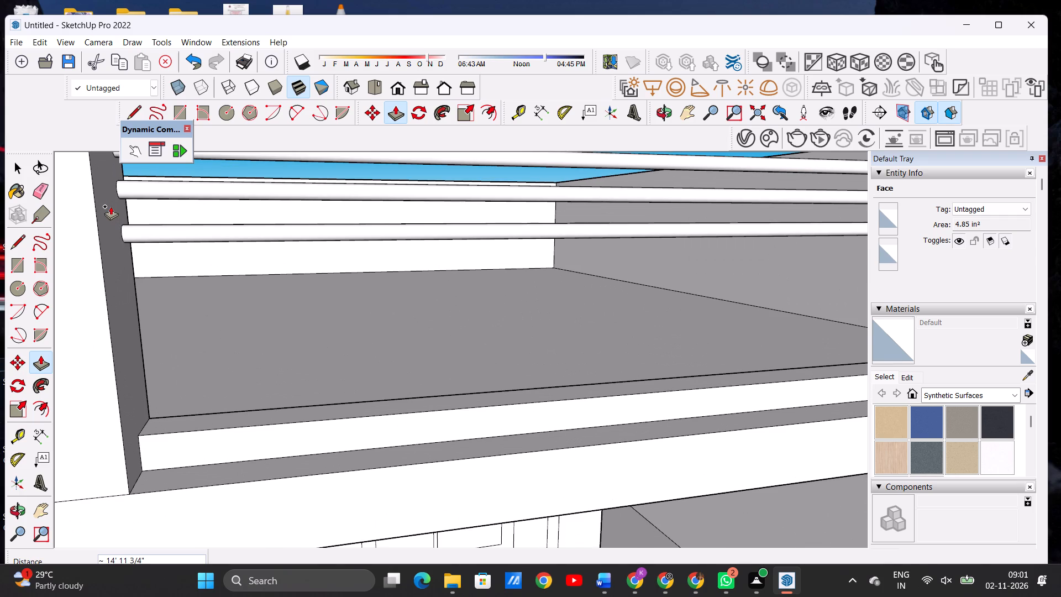
Extrude the sixth circle from the top about 14' 11 3/4" across the opening to the tall front wall.
scroll(113, 208, "down", 2)
scroll(117, 212, "up", 2)
scroll(119, 213, "down", 1)
scroll(121, 213, "up", 1)
scroll(123, 214, "down", 10)
scroll(461, 228, "up", 3)
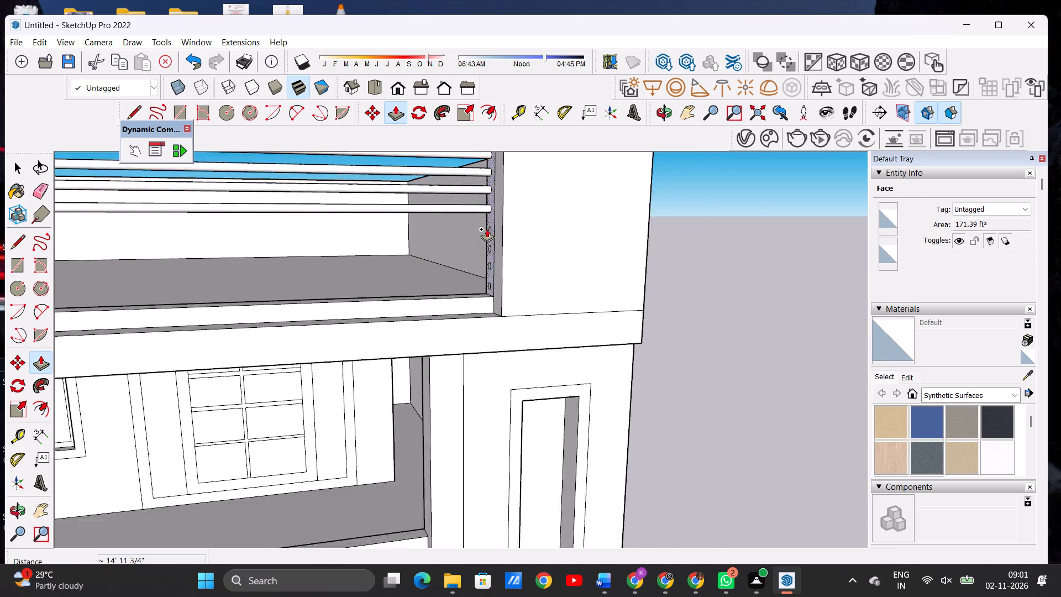
scroll(487, 229, "up", 12)
left_click(582, 227)
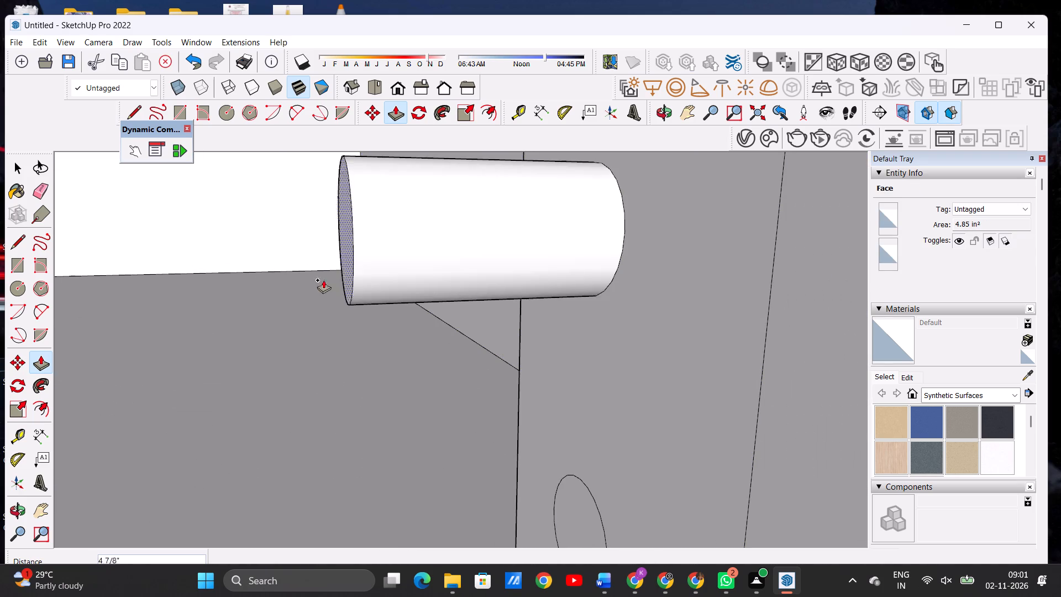
scroll(424, 255, "down", 20)
scroll(424, 255, "down", 9)
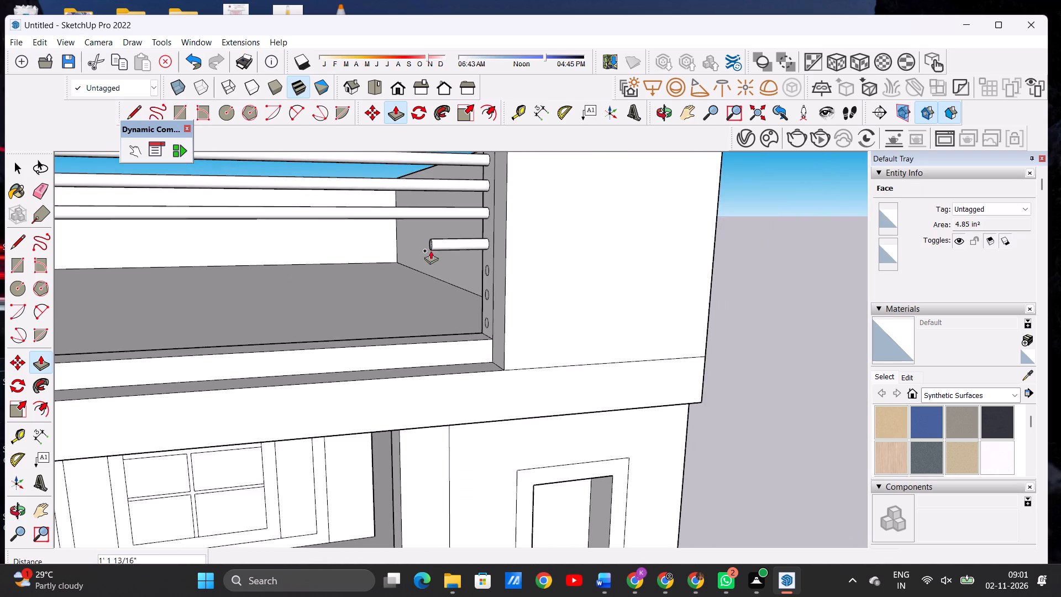
scroll(433, 255, "up", 1)
scroll(433, 255, "down", 10)
scroll(168, 244, "up", 11)
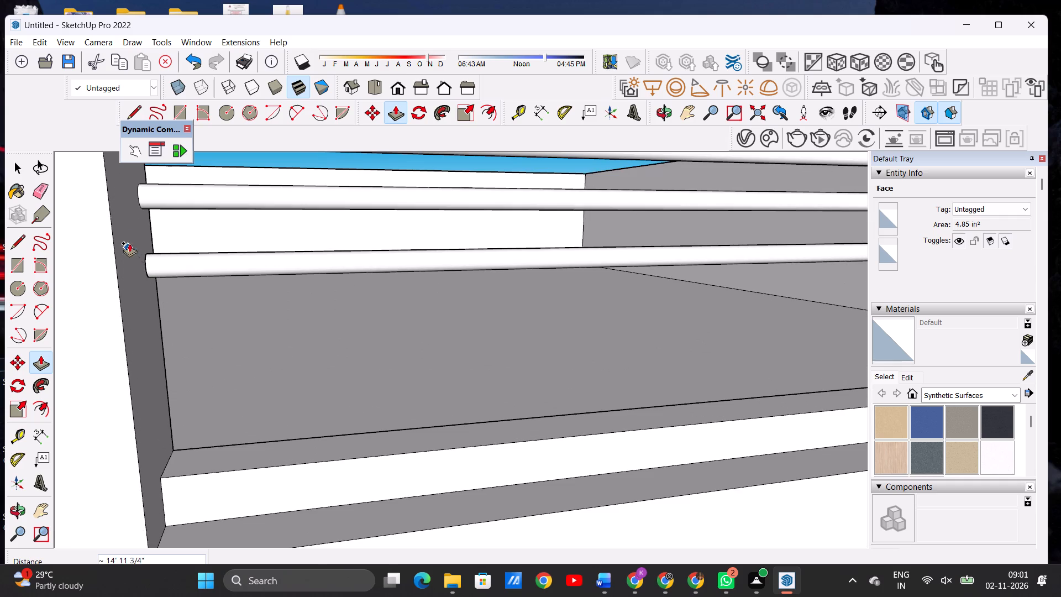
left_click(130, 233)
Extrude the lowest circle, just above the sill, about 14' 11 3/4" across to the tall front wall.
scroll(232, 241, "down", 8)
scroll(496, 249, "up", 3)
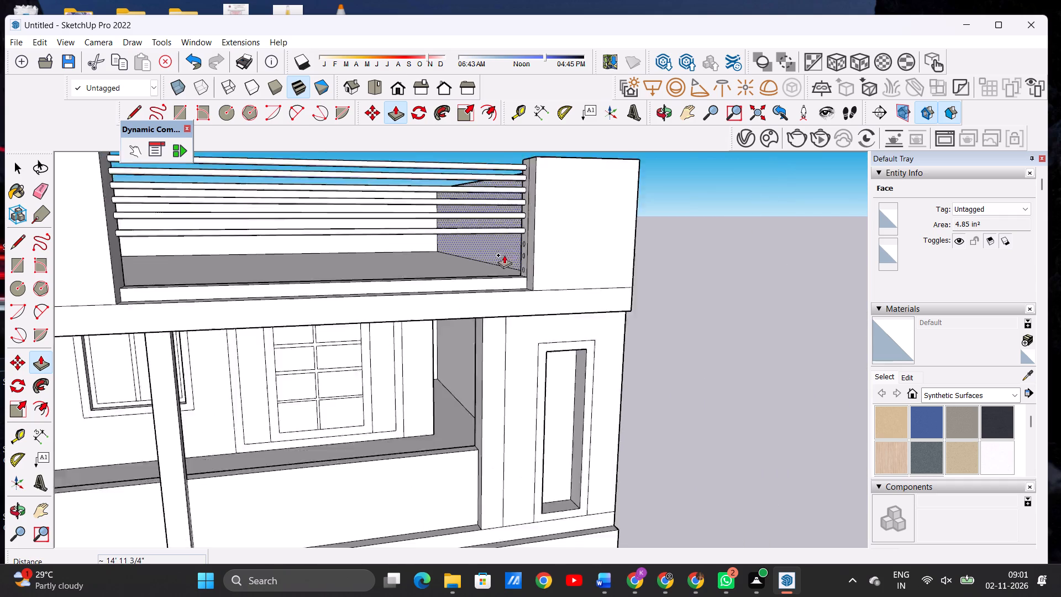
scroll(504, 255, "up", 4)
scroll(505, 257, "down", 1)
scroll(547, 280, "up", 7)
scroll(528, 277, "down", 1)
scroll(528, 277, "up", 11)
left_click(532, 276)
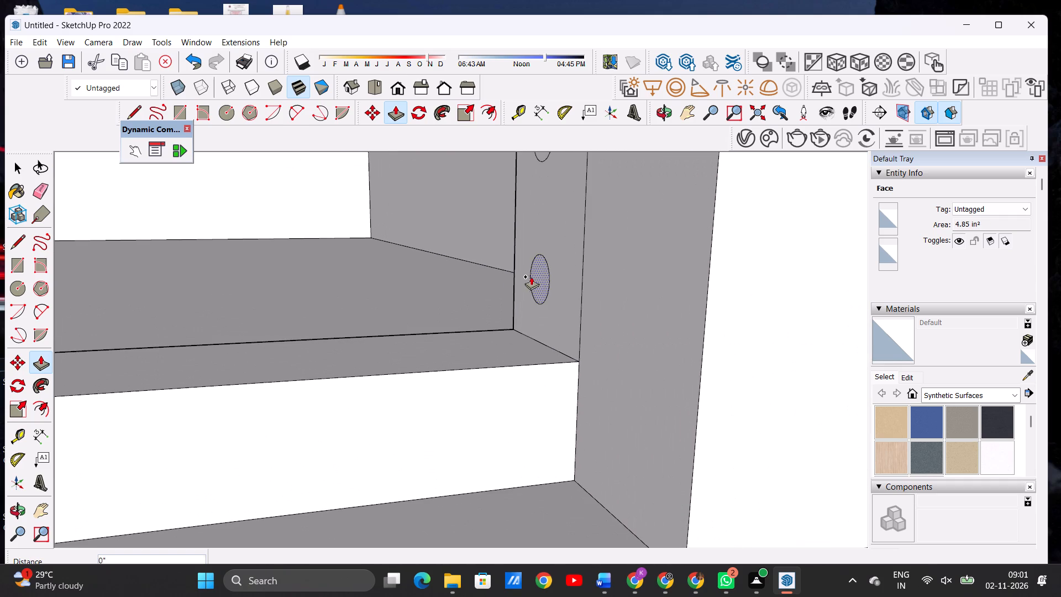
scroll(369, 308, "down", 12)
scroll(424, 293, "down", 3)
scroll(427, 293, "up", 1)
scroll(428, 293, "down", 12)
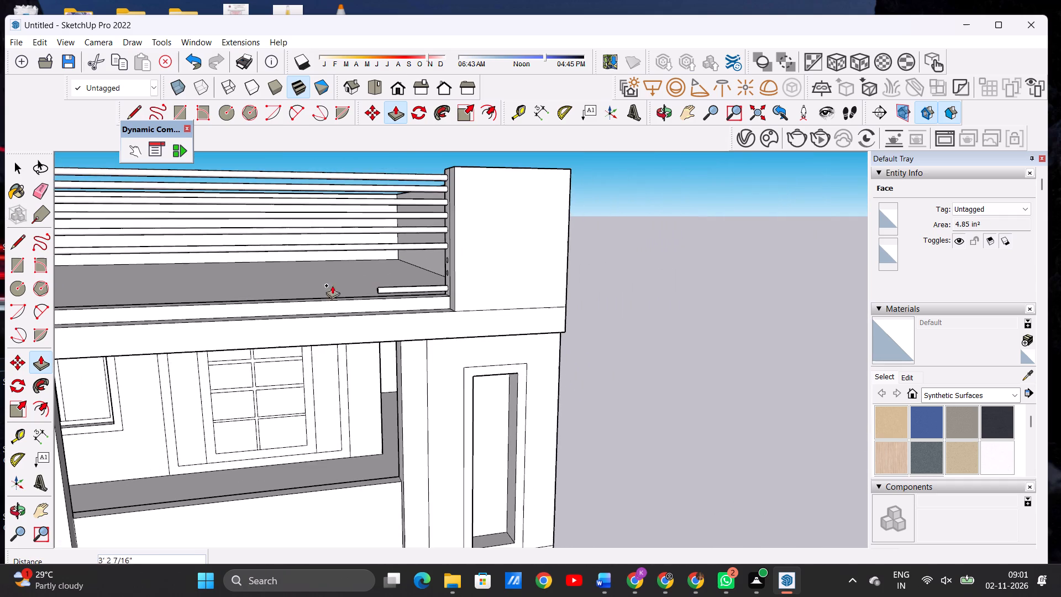
scroll(202, 277, "down", 7)
scroll(129, 273, "up", 13)
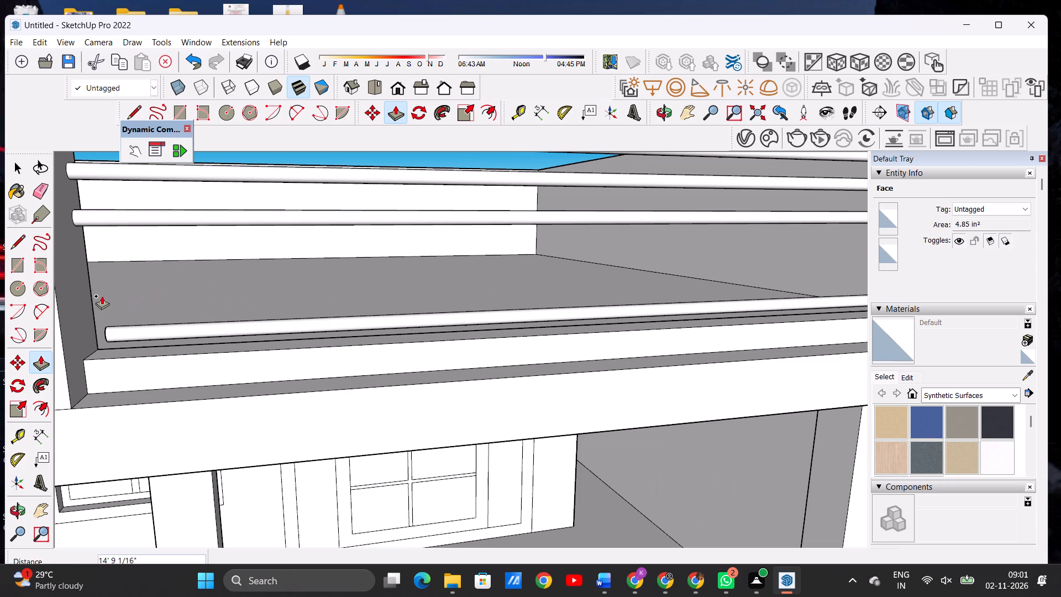
left_click(73, 285)
Extrude the second-lowest circle about 14' 11 3/4" across the opening to the tall front wall.
scroll(127, 282, "down", 7)
scroll(188, 273, "down", 1)
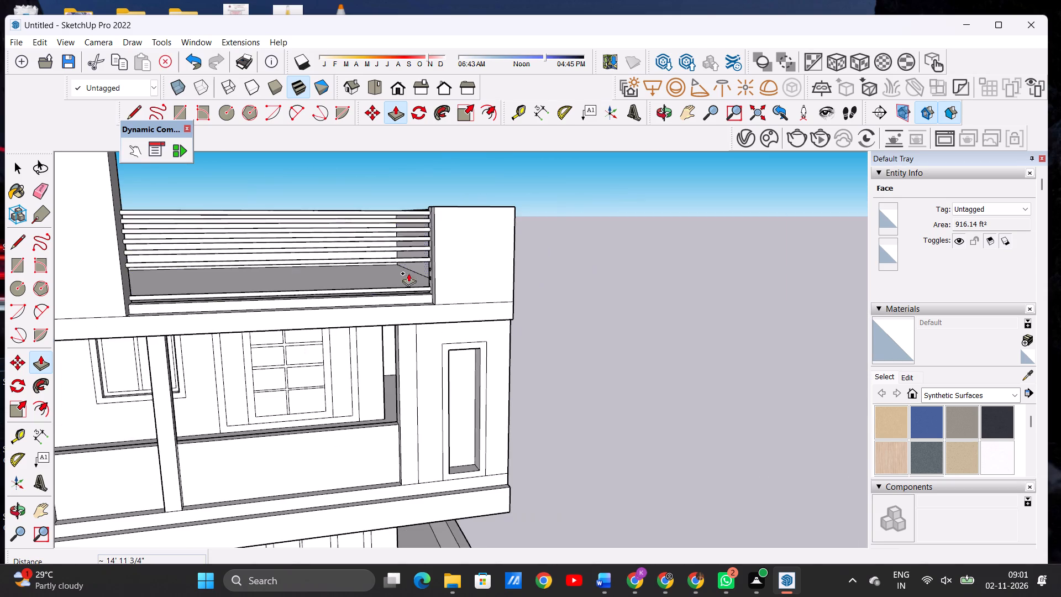
scroll(416, 280, "up", 8)
scroll(504, 269, "up", 2)
scroll(498, 270, "down", 1)
scroll(493, 274, "up", 8)
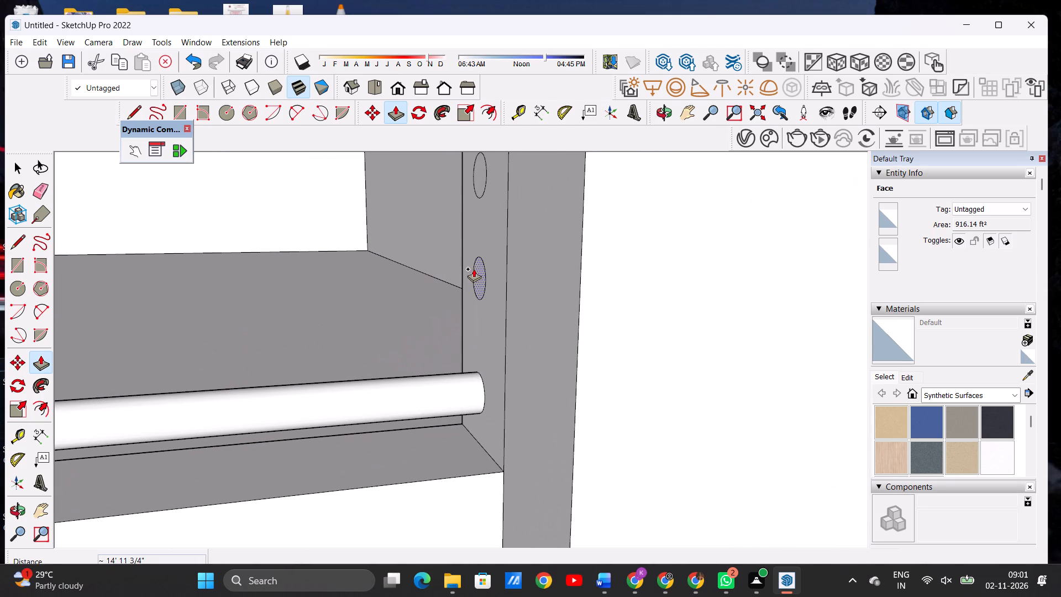
left_click(474, 269)
scroll(334, 289, "down", 5)
scroll(335, 290, "up", 1)
scroll(336, 290, "down", 1)
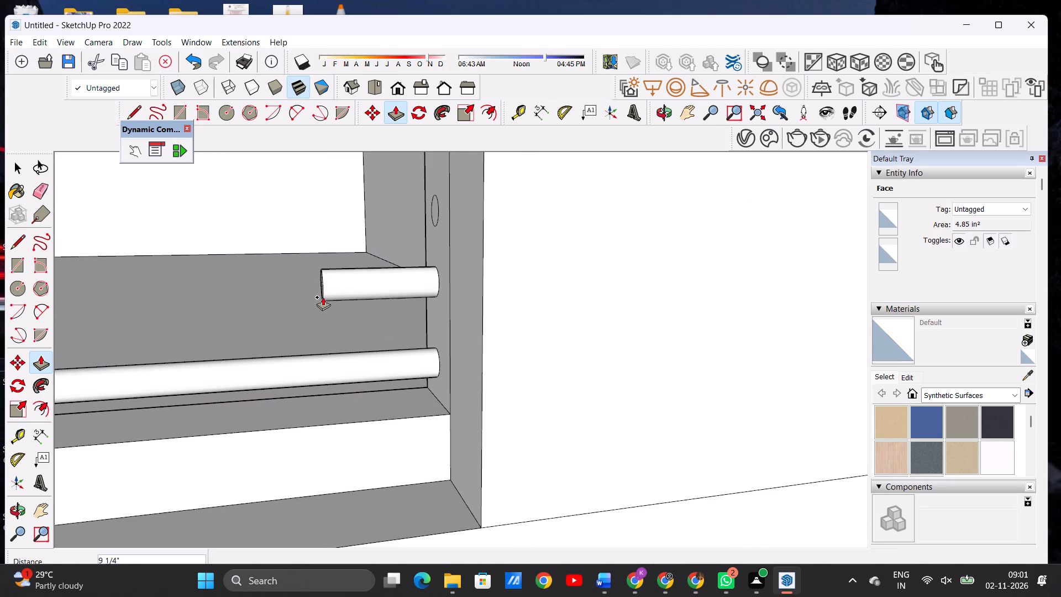
scroll(329, 298, "down", 3)
scroll(332, 301, "up", 1)
scroll(332, 301, "down", 9)
scroll(398, 255, "up", 2)
scroll(398, 255, "down", 5)
scroll(397, 259, "up", 1)
scroll(397, 259, "down", 16)
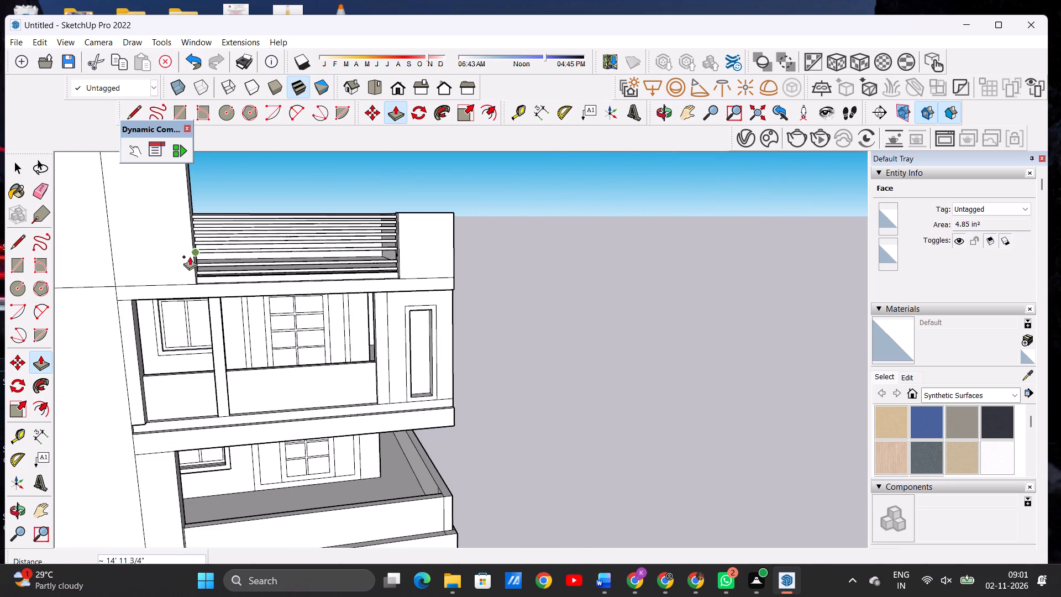
scroll(197, 254, "up", 8)
left_click(136, 279)
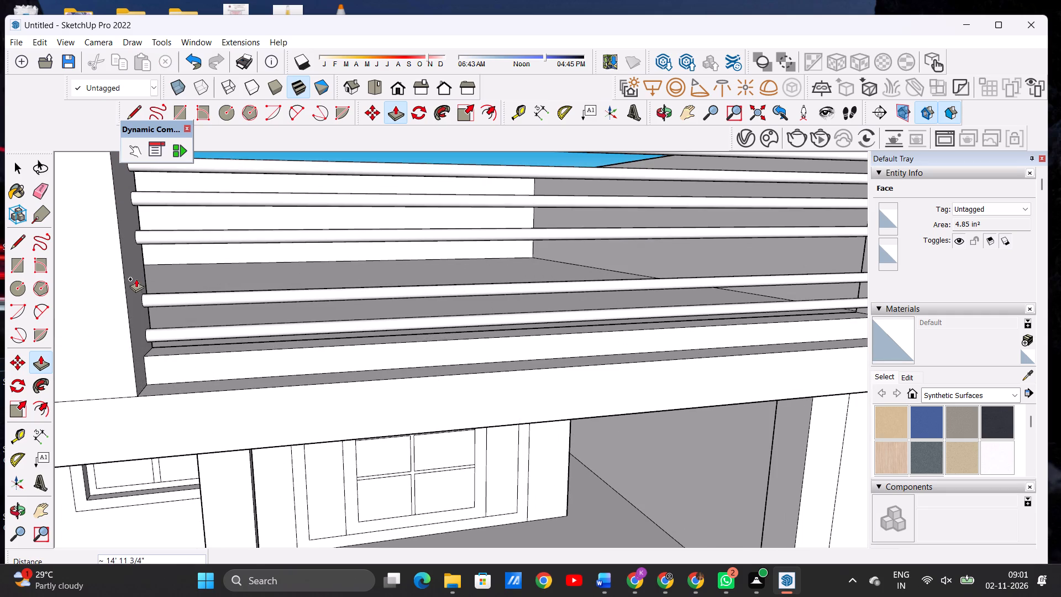
Extrude the remaining circle, seventh from the top, about 14' 11 3/4" across the opening to the tall front wall.
scroll(150, 283, "down", 13)
scroll(448, 266, "down", 1)
scroll(448, 266, "up", 1)
scroll(448, 266, "down", 1)
scroll(448, 266, "up", 6)
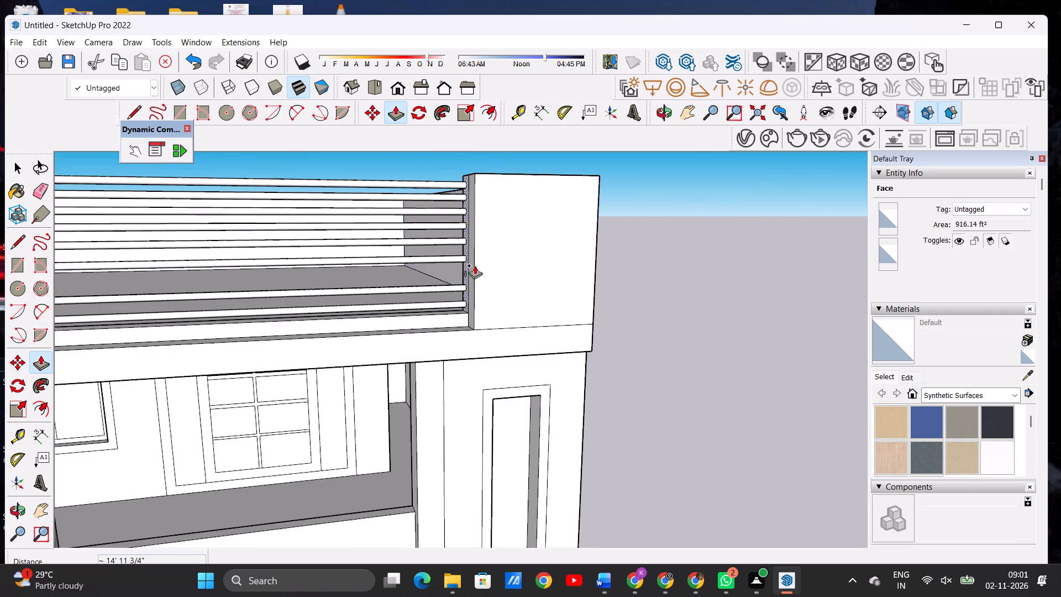
scroll(475, 265, "up", 8)
scroll(455, 277, "down", 1)
scroll(455, 277, "up", 6)
scroll(465, 277, "down", 1)
scroll(460, 280, "up", 6)
scroll(455, 286, "down", 2)
scroll(455, 286, "up", 4)
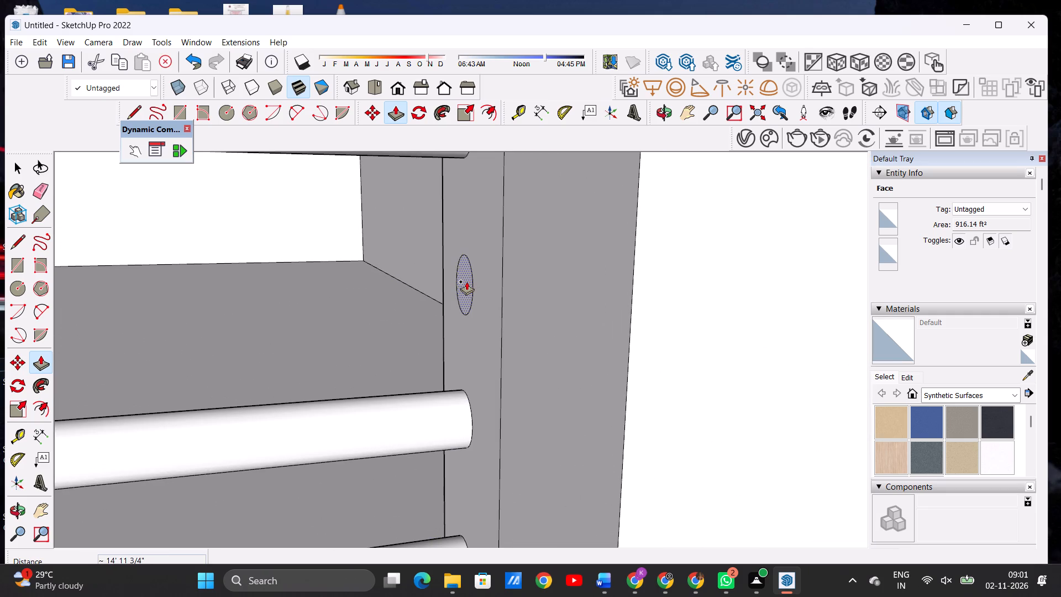
left_click(466, 281)
scroll(332, 307, "down", 7)
scroll(377, 298, "up", 2)
scroll(377, 298, "down", 7)
scroll(384, 297, "up", 1)
scroll(384, 297, "down", 4)
scroll(418, 279, "up", 1)
scroll(418, 279, "down", 2)
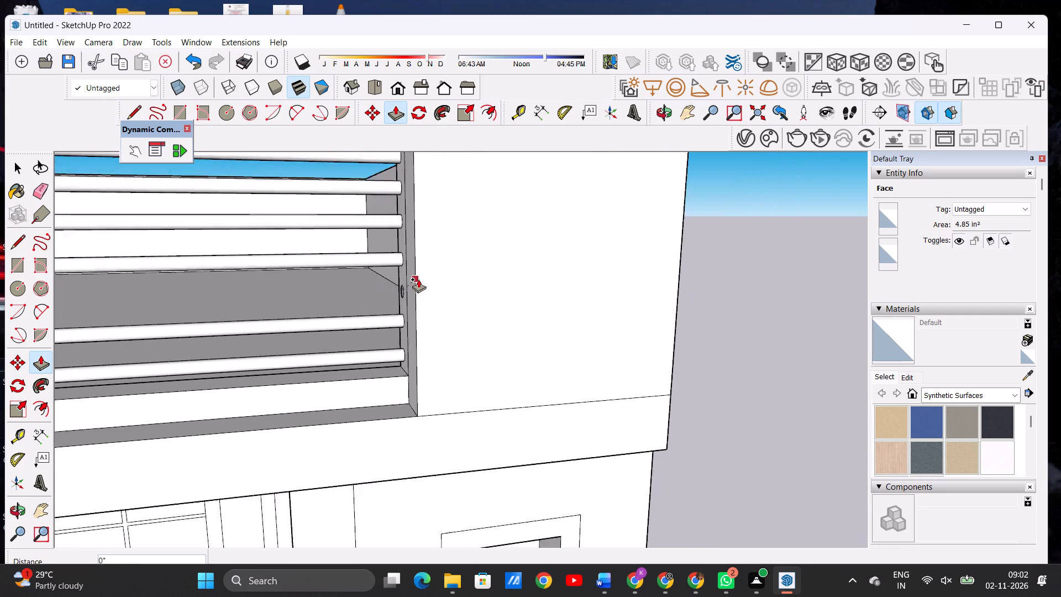
scroll(418, 279, "down", 5)
scroll(423, 282, "up", 1)
scroll(423, 282, "down", 15)
scroll(222, 280, "up", 2)
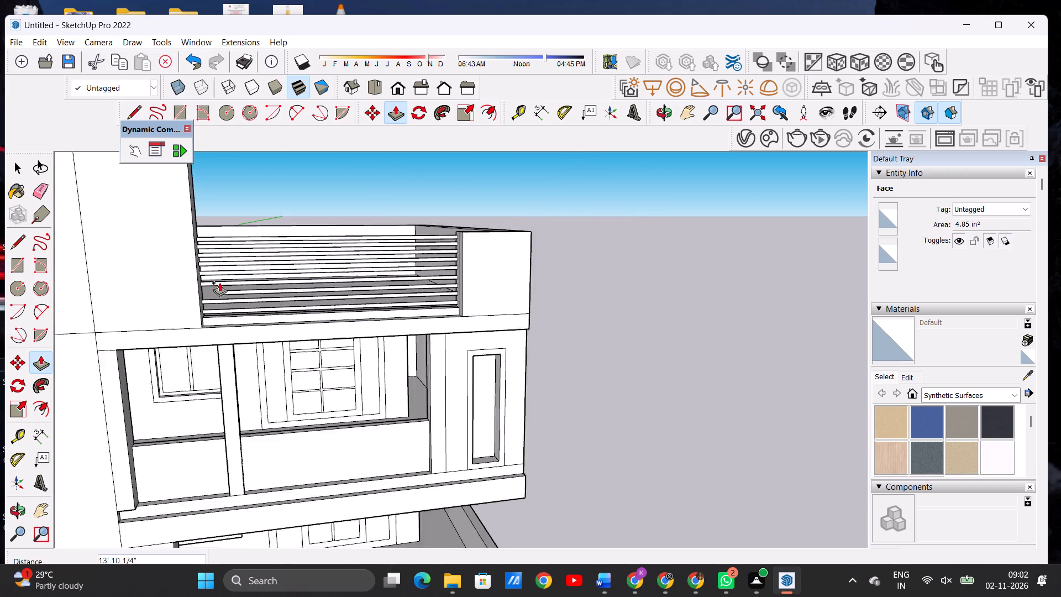
scroll(219, 282, "up", 18)
left_click(128, 283)
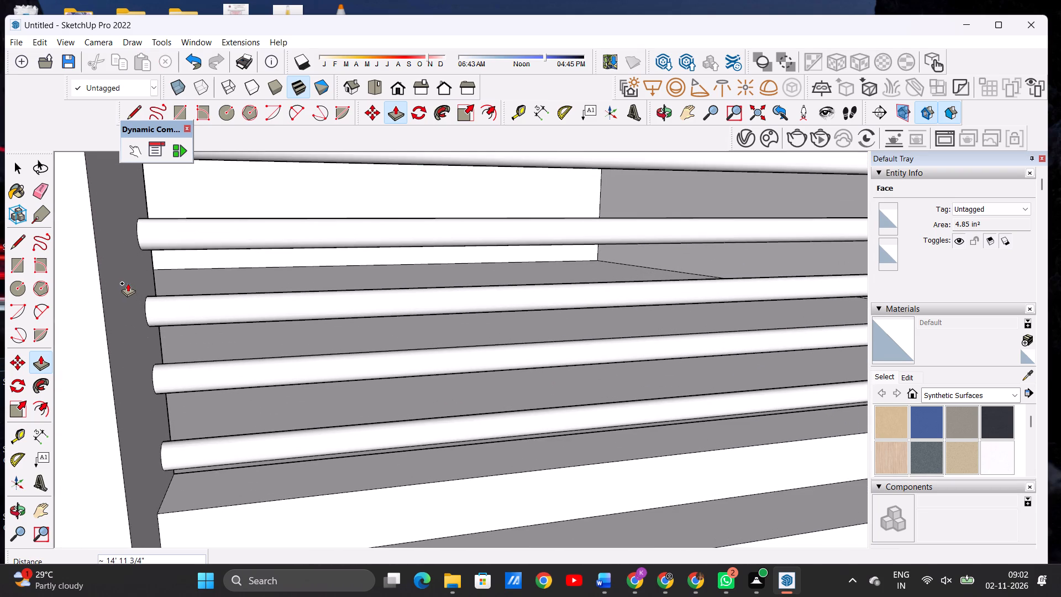
key("space")
Examine the roof railing bars and the building's front and side from several angles and distances.
scroll(265, 321, "down", 8)
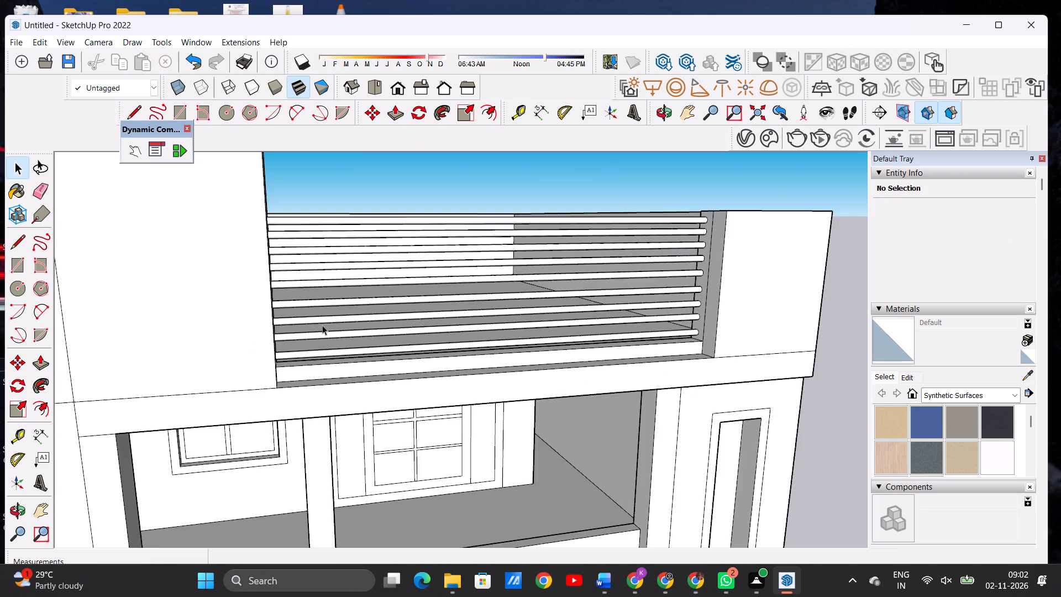
scroll(322, 325, "down", 4)
scroll(320, 323, "up", 1)
scroll(320, 323, "down", 12)
scroll(270, 309, "up", 1)
scroll(270, 309, "down", 3)
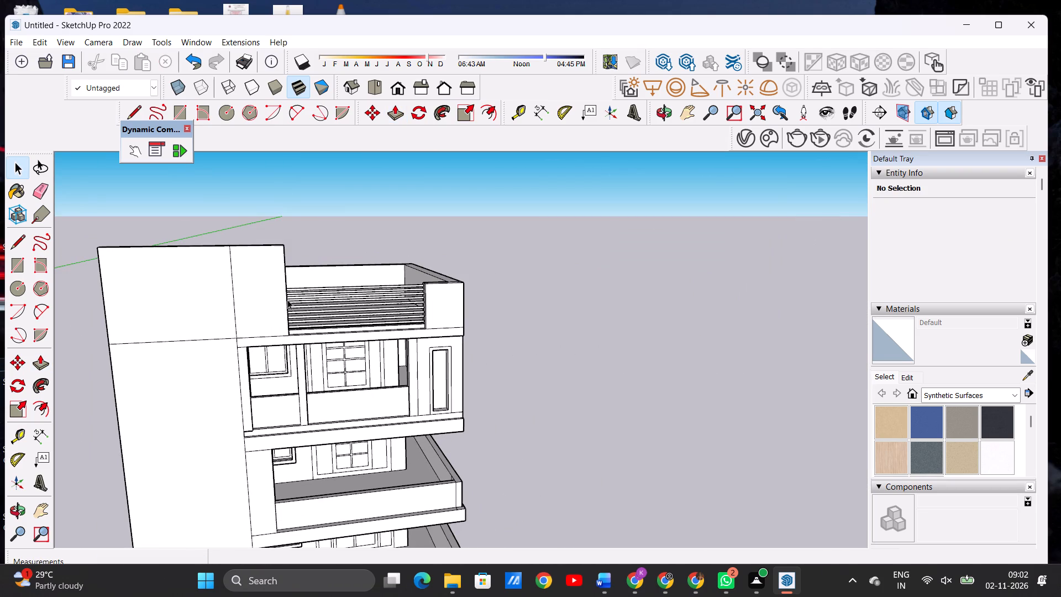
scroll(341, 259, "down", 7)
middle_click_drag(343, 308, 307, 295)
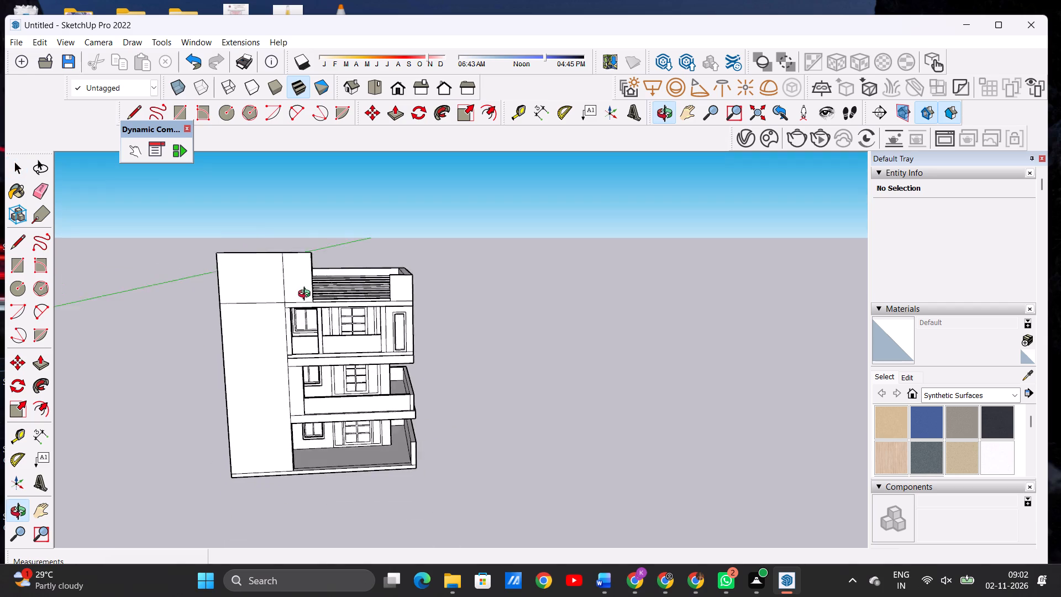
middle_click_drag(307, 295, 293, 285)
scroll(367, 276, "up", 2)
scroll(363, 276, "down", 1)
scroll(362, 276, "up", 10)
scroll(322, 287, "down", 1)
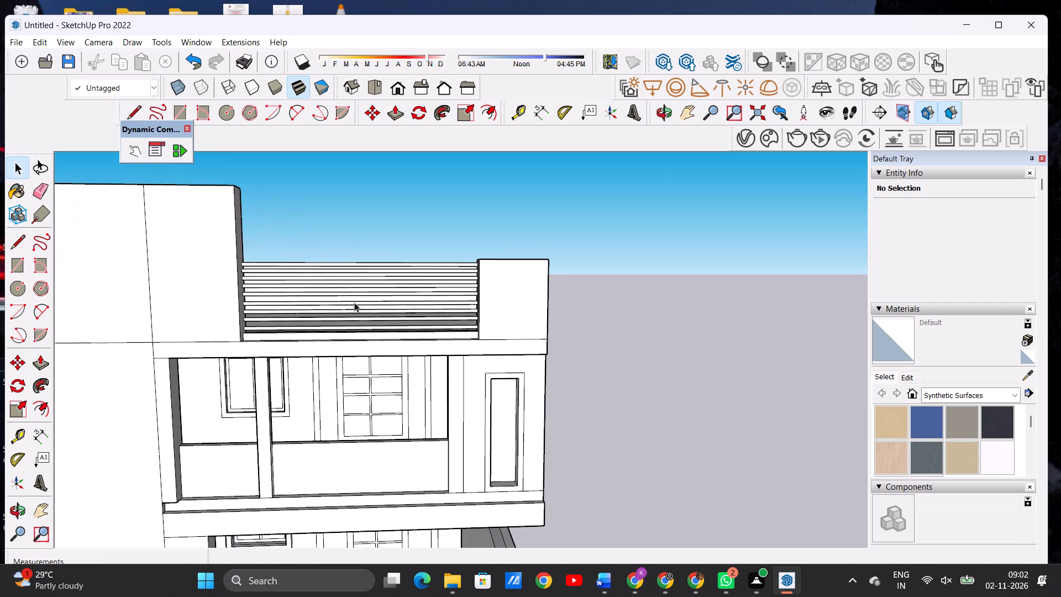
middle_click_drag(354, 302, 343, 320)
scroll(345, 303, "up", 1)
scroll(345, 303, "down", 1)
scroll(345, 303, "up", 3)
scroll(345, 303, "down", 1)
scroll(345, 303, "up", 4)
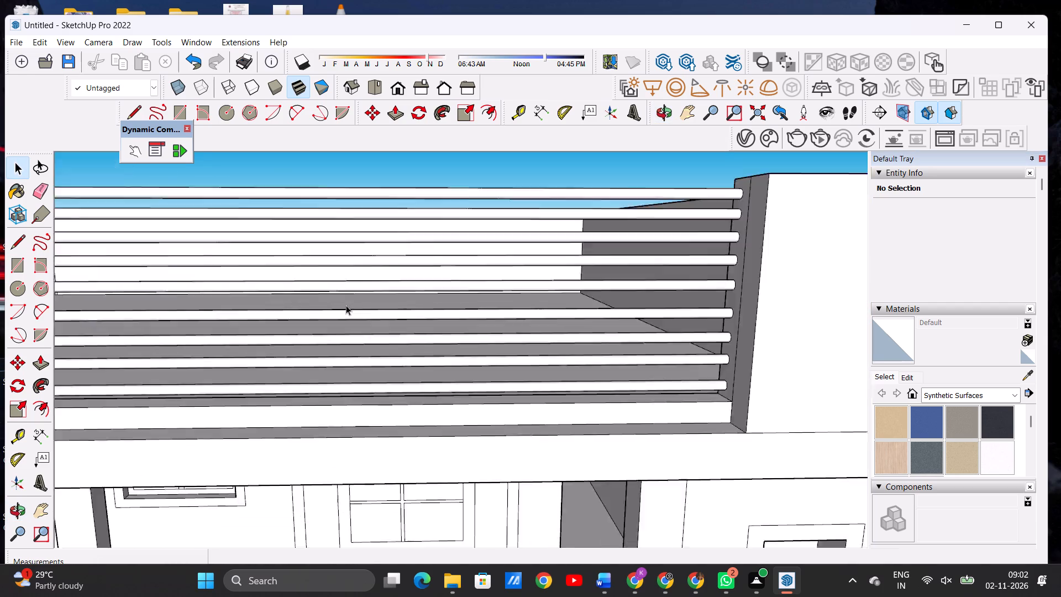
scroll(346, 305, "up", 4)
scroll(390, 316, "down", 18)
middle_click_drag(449, 307, 442, 307)
middle_click_drag(383, 307, 272, 307)
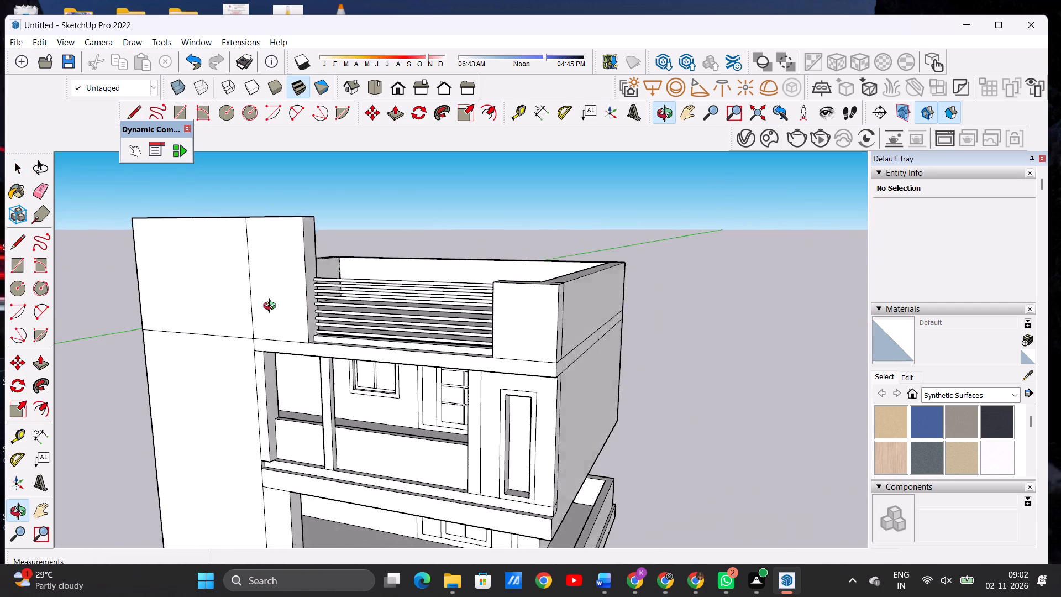
middle_click_drag(272, 307, 379, 300)
middle_click_drag(379, 300, 408, 292)
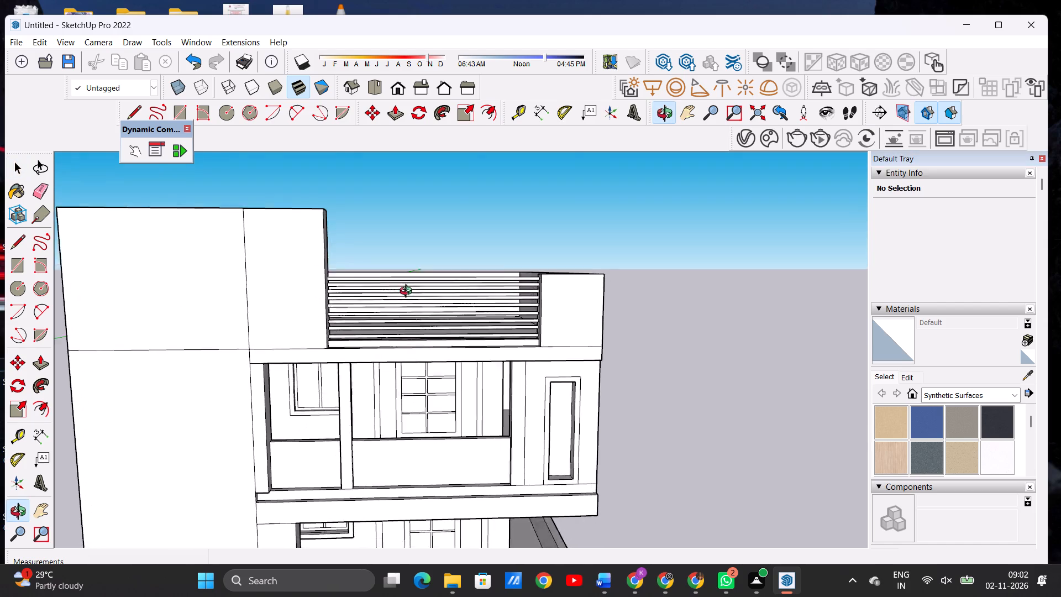
middle_click_drag(408, 292, 495, 291)
middle_click_drag(462, 293, 370, 308)
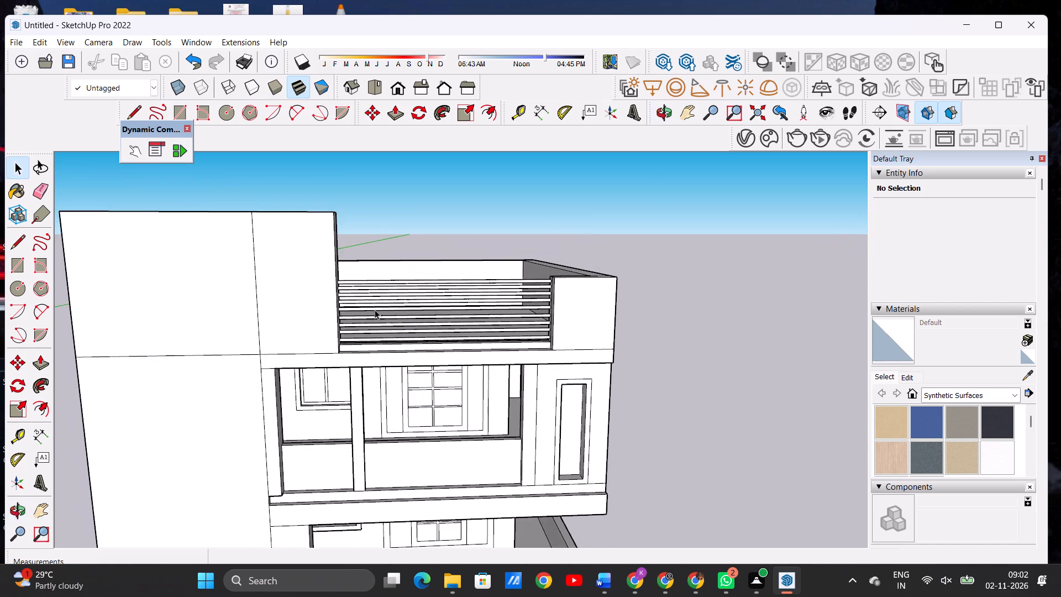
scroll(390, 310, "down", 14)
scroll(417, 316, "up", 14)
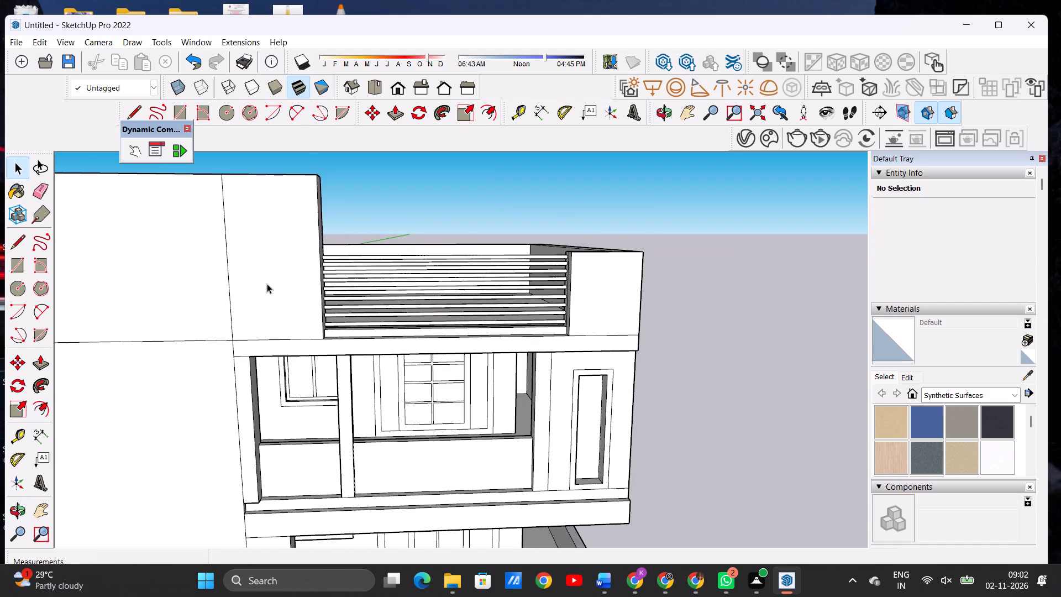
middle_click_drag(447, 291, 372, 308)
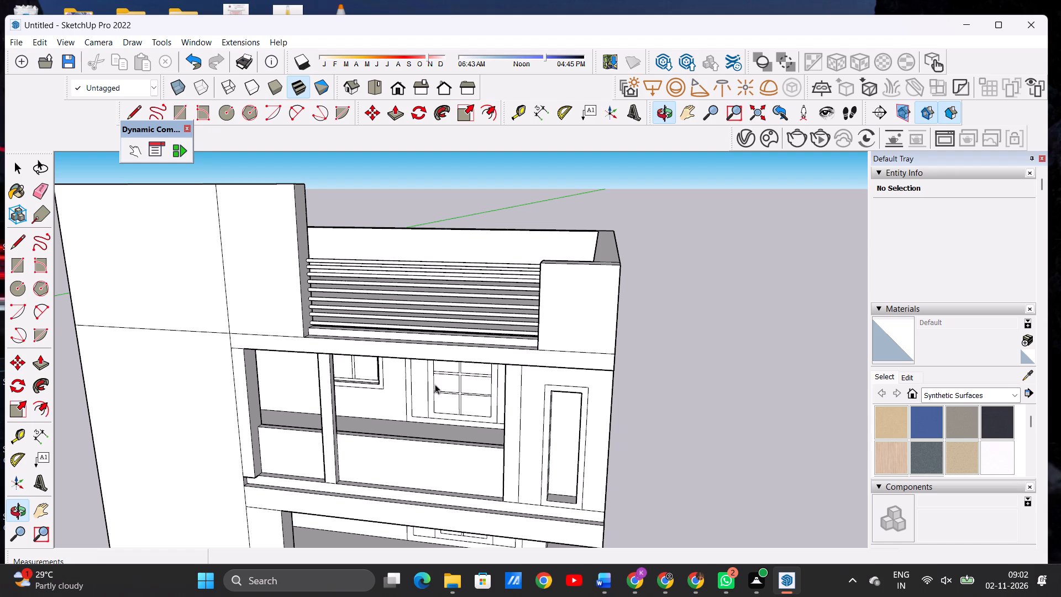
scroll(393, 315, "down", 7)
scroll(398, 347, "up", 10)
left_click_drag(354, 240, 411, 239)
scroll(409, 263, "down", 12)
middle_click_drag(506, 253, 334, 316)
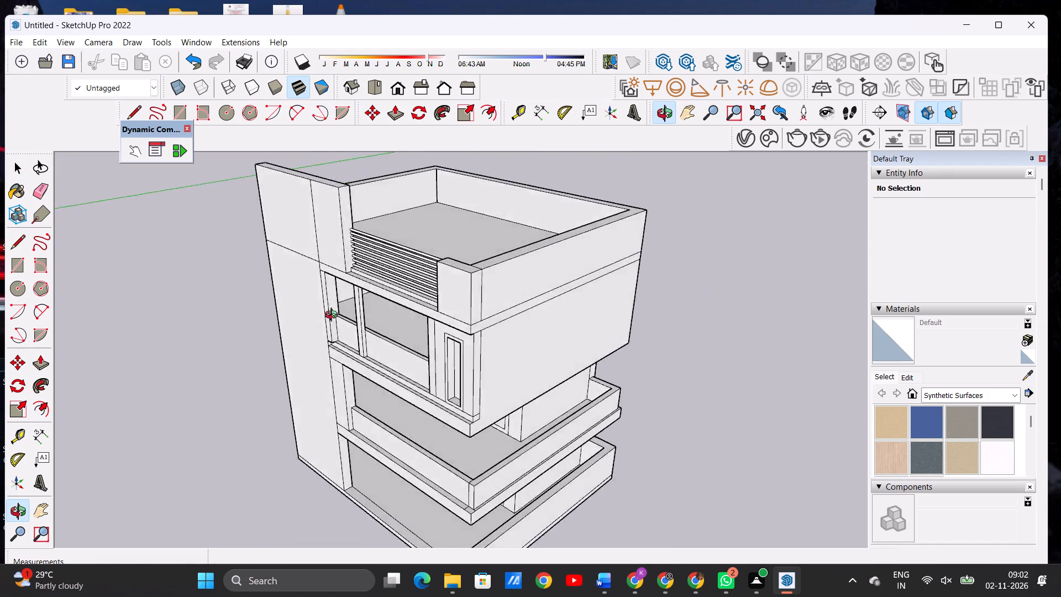
middle_click_drag(334, 316, 213, 380)
middle_click_drag(330, 316, 648, 160)
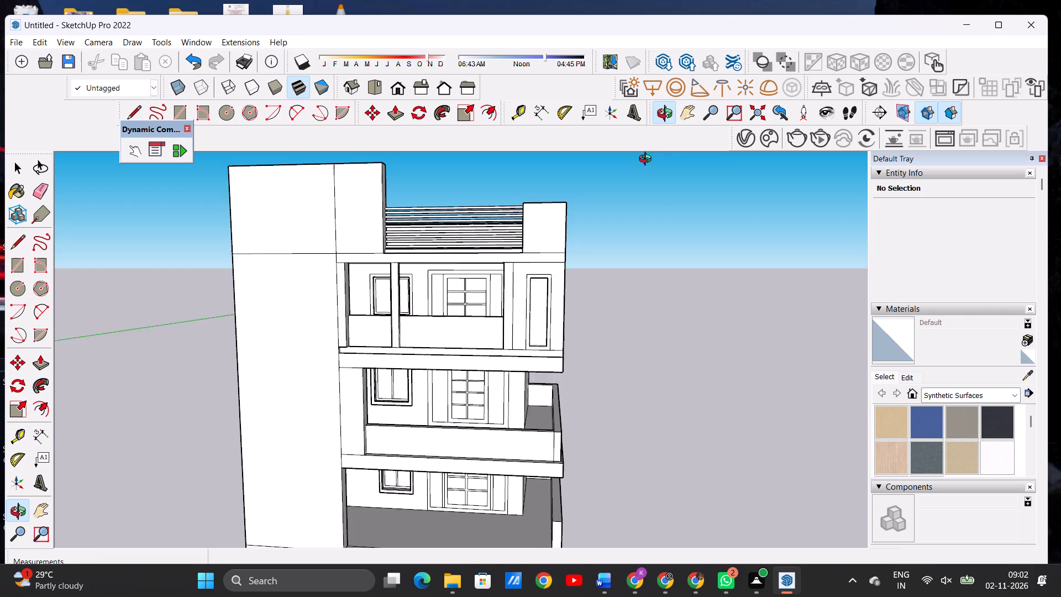
middle_click_drag(648, 160, 651, 158)
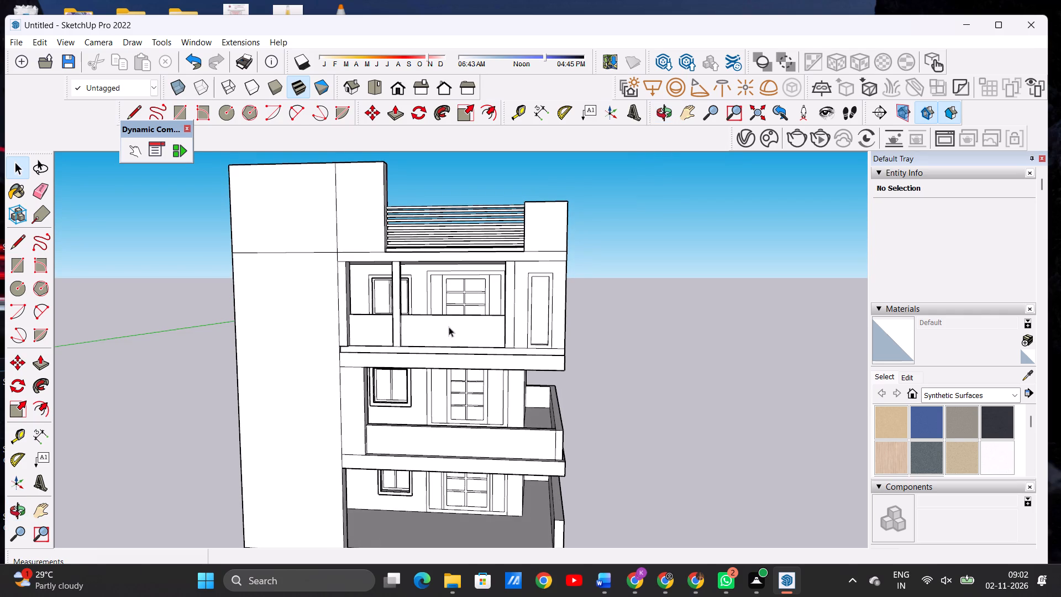
scroll(441, 327, "up", 1)
scroll(422, 328, "down", 12)
scroll(411, 329, "up", 1)
scroll(406, 335, "down", 1)
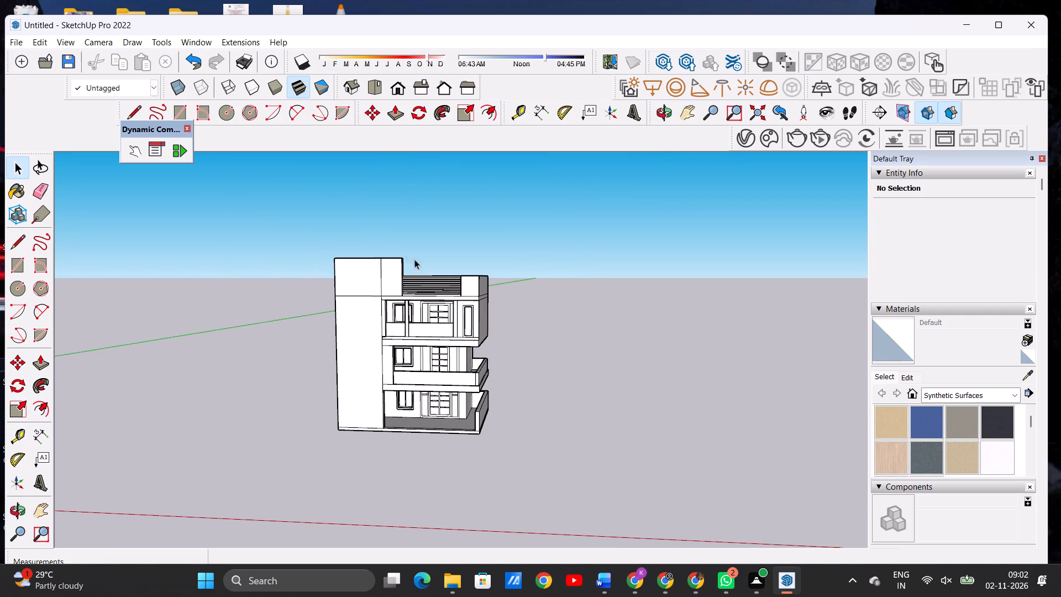
scroll(397, 261, "up", 4)
scroll(397, 261, "down", 1)
scroll(397, 261, "up", 3)
scroll(454, 322, "down", 3)
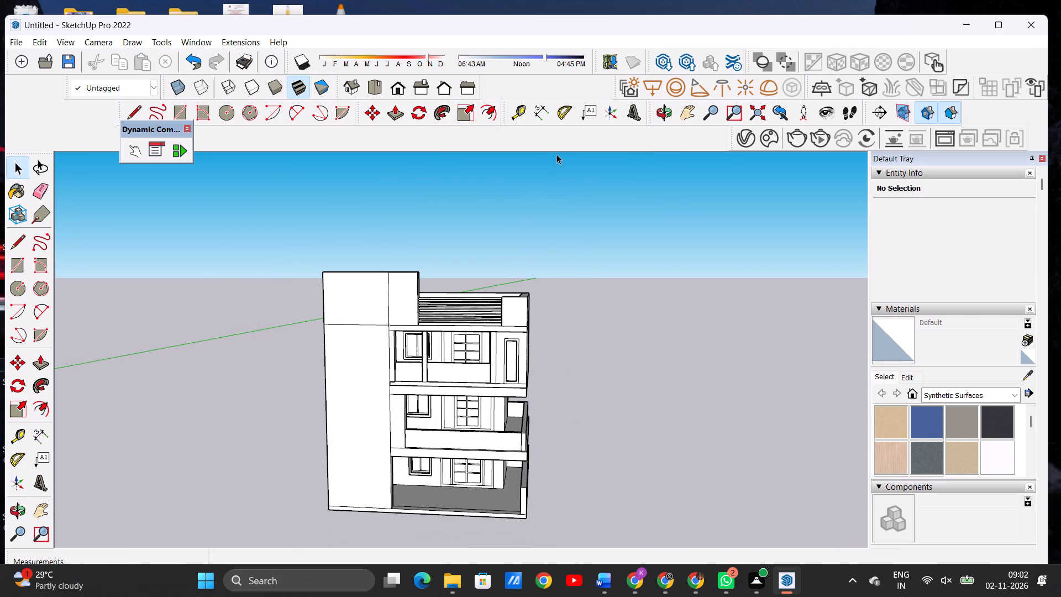
Erase the stray vertical edge on the narrow end face of the tall front wall, above the side parapet.
left_click(665, 113)
left_click_drag(529, 277, 511, 291)
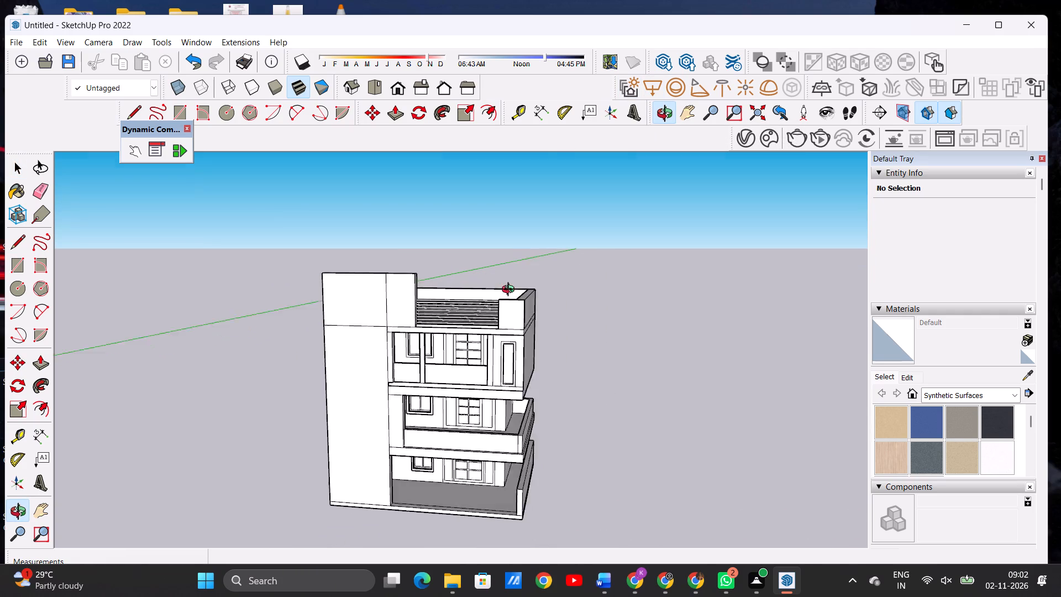
left_click_drag(511, 291, 156, 345)
scroll(470, 253, "up", 2)
scroll(461, 255, "down", 1)
scroll(458, 259, "up", 4)
left_click_drag(448, 311, 285, 361)
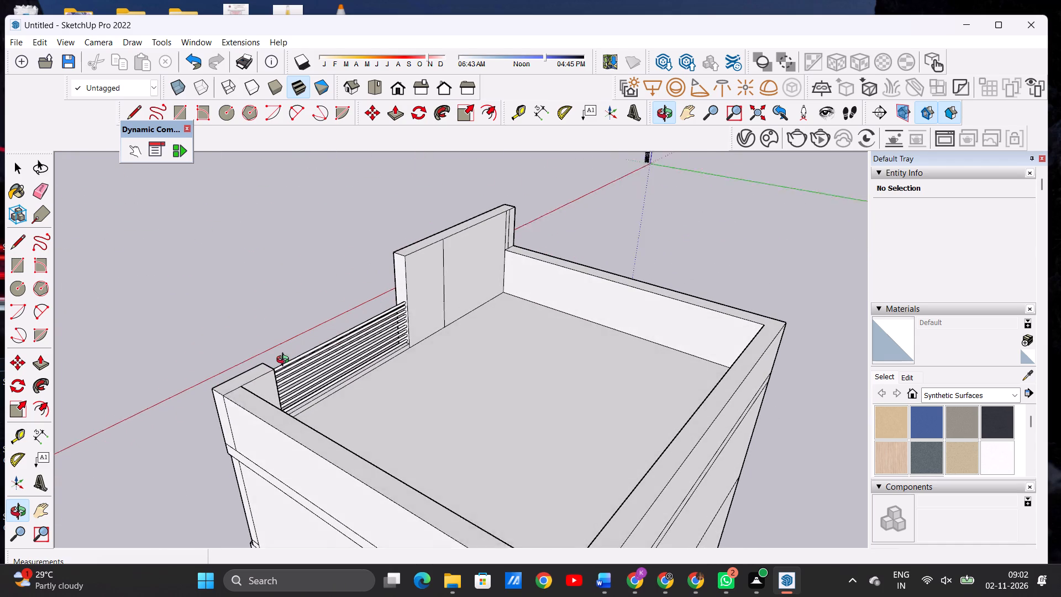
left_click_drag(285, 361, 285, 363)
scroll(521, 243, "up", 9)
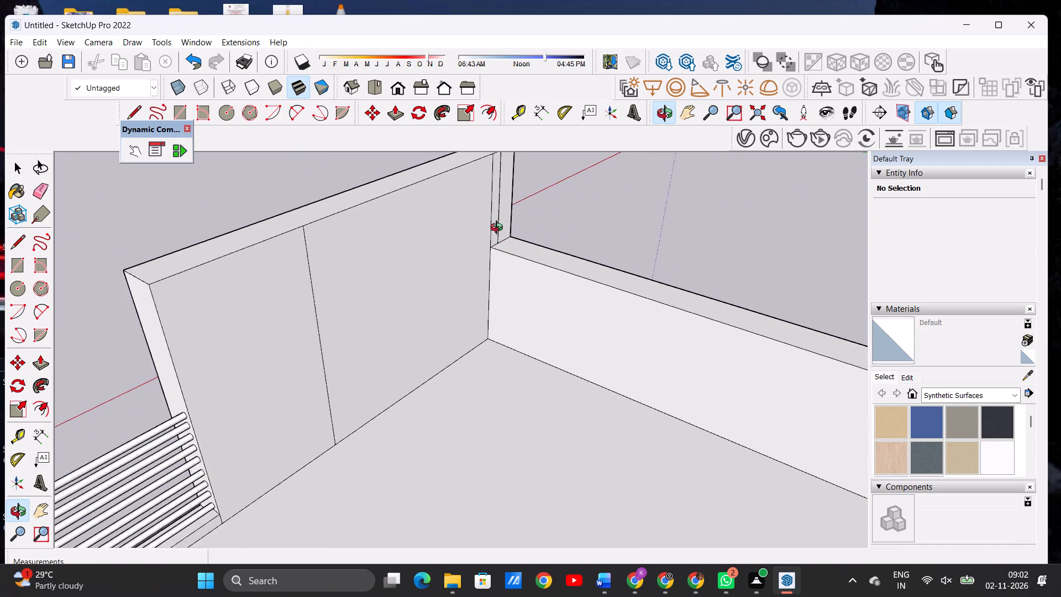
scroll(499, 229, "up", 2)
key("e")
left_click_drag(498, 211, 495, 217)
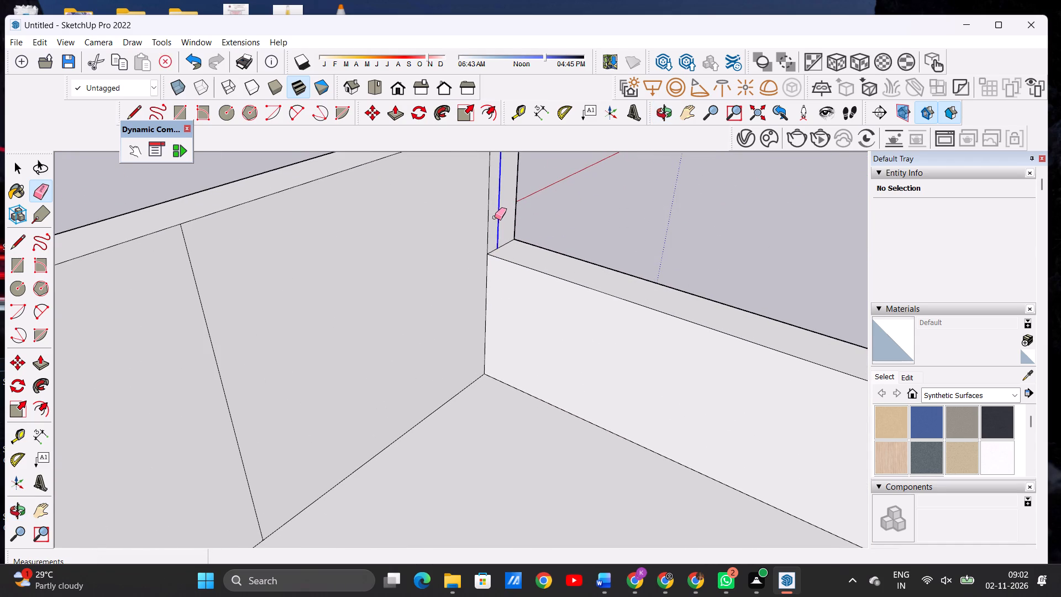
Erase the vertical edge dividing the roof-side face of the tall front wall.
scroll(355, 336, "down", 12)
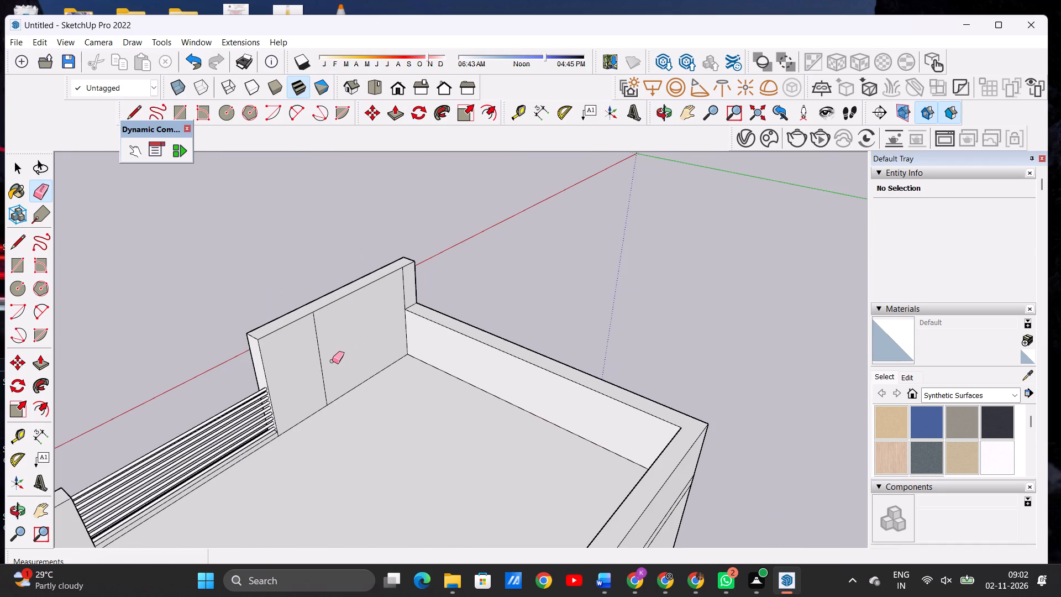
left_click(320, 362)
key("space")
Extrude the tall front wall's roof-side face about 7' 7 3/4" inward over the roof to form a solid block.
left_click(660, 114)
left_click_drag(279, 426, 387, 408)
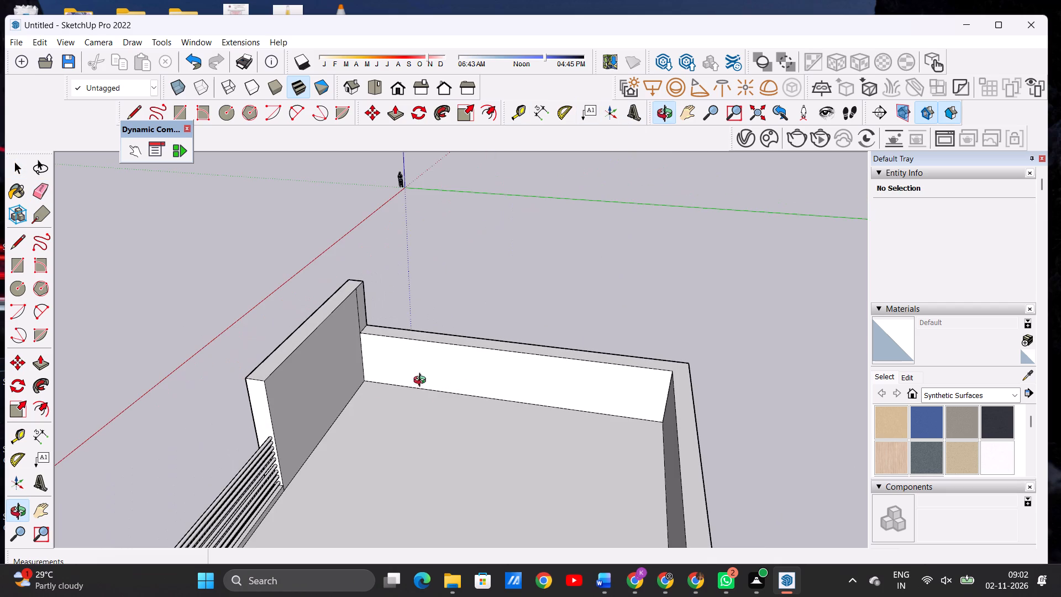
left_click_drag(280, 444, 347, 421)
scroll(345, 395, "down", 8)
scroll(340, 444, "up", 6)
left_click_drag(351, 445, 358, 423)
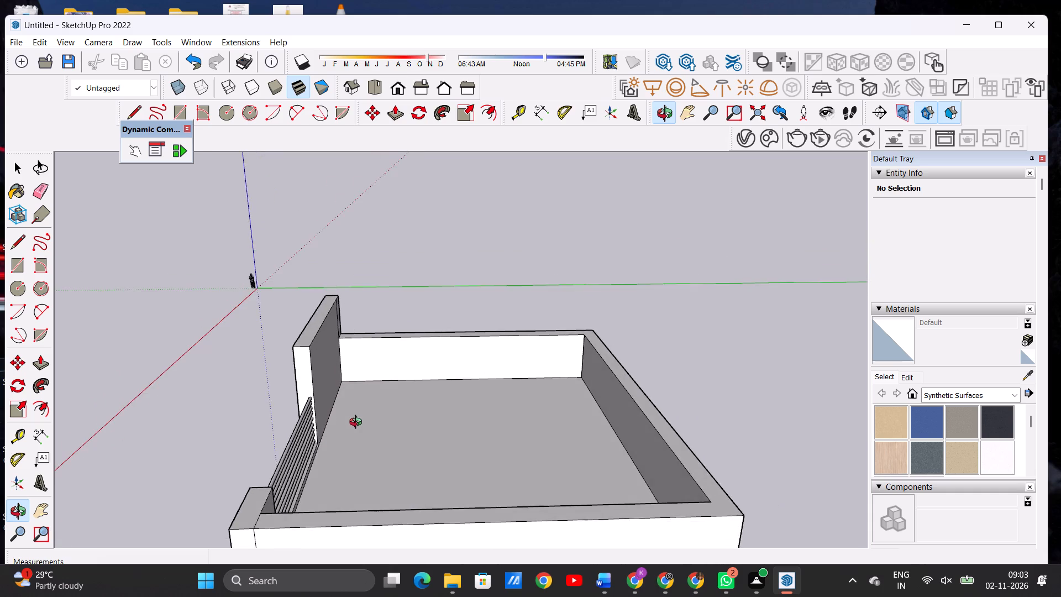
left_click_drag(358, 423, 388, 417)
scroll(331, 410, "up", 6)
left_click_drag(334, 429, 316, 420)
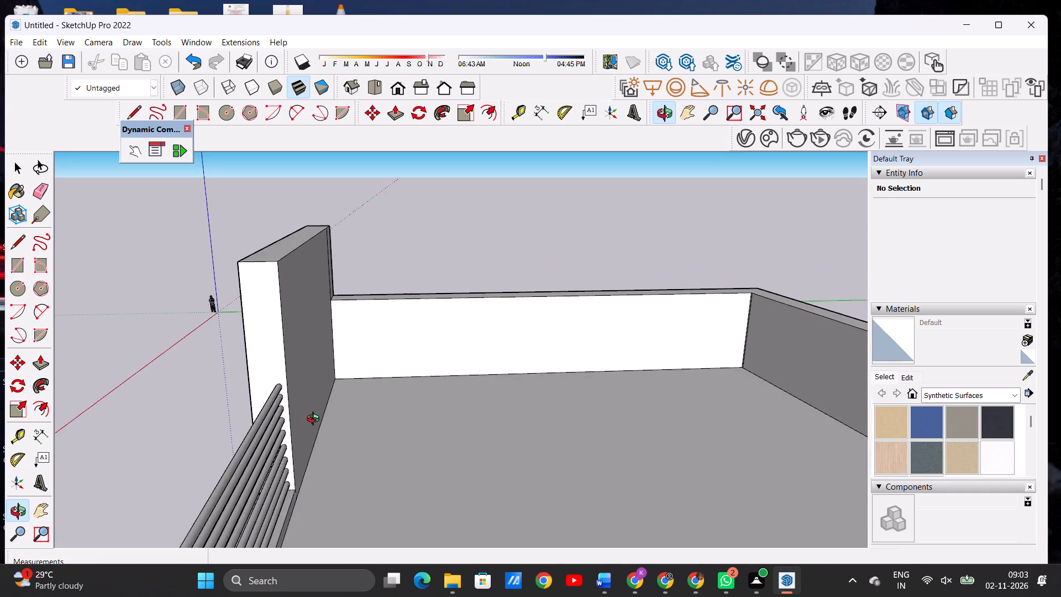
left_click_drag(316, 420, 344, 424)
key("space")
type("P")
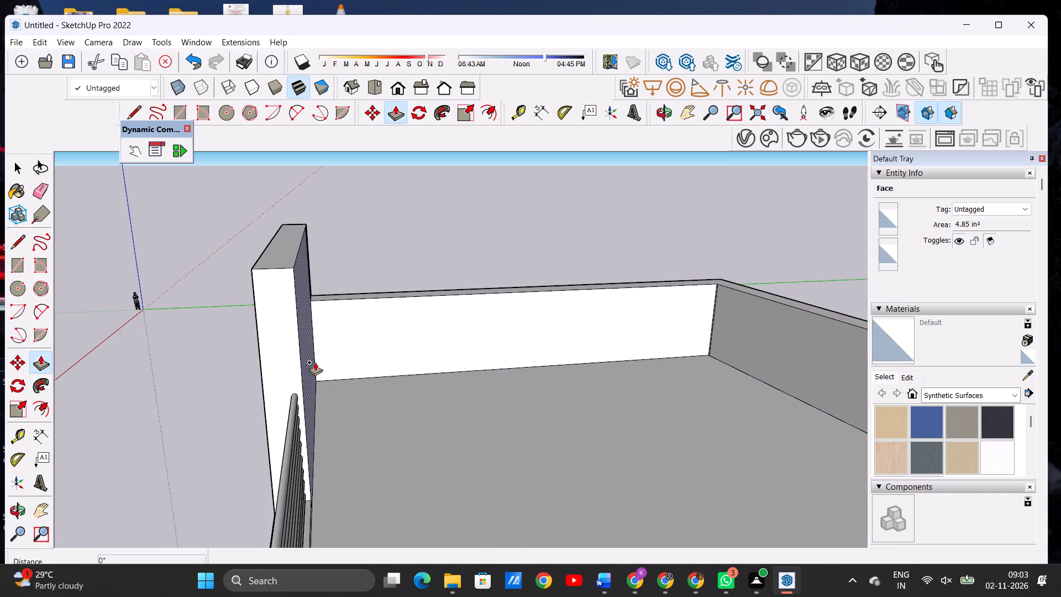
left_click(315, 362)
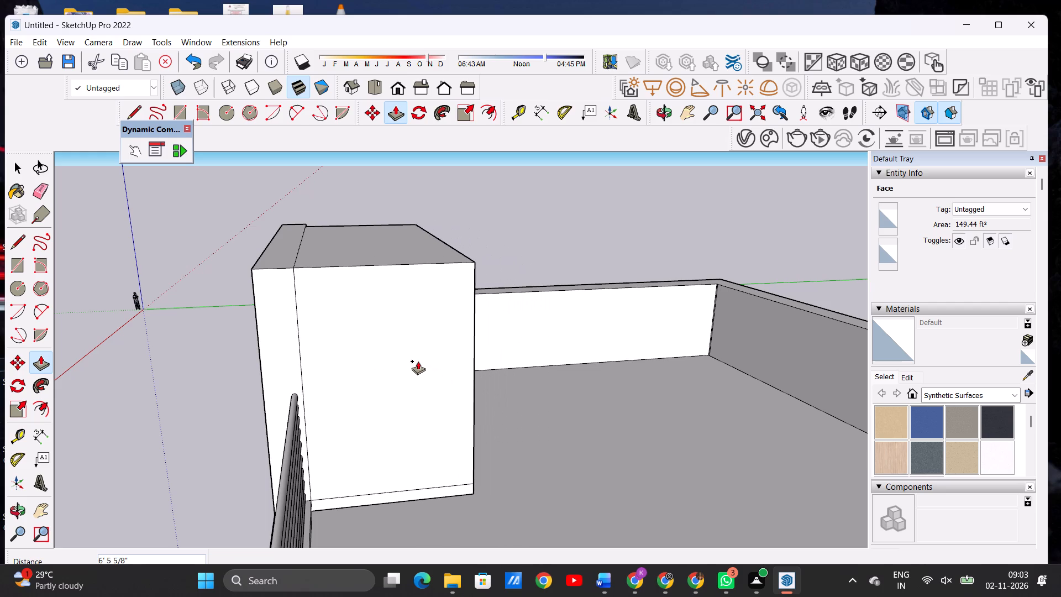
left_click(435, 355)
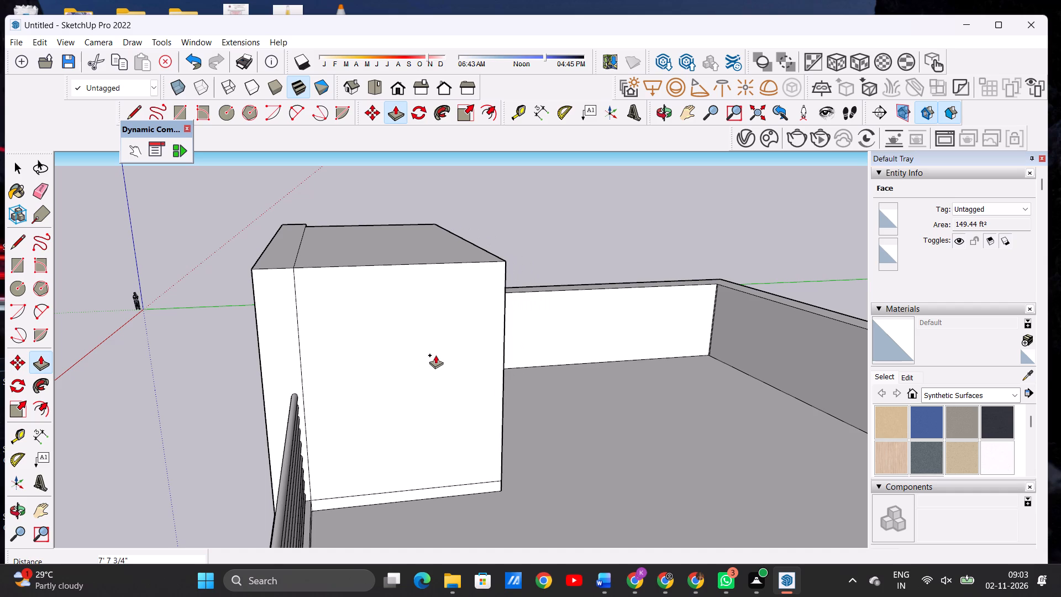
key("space")
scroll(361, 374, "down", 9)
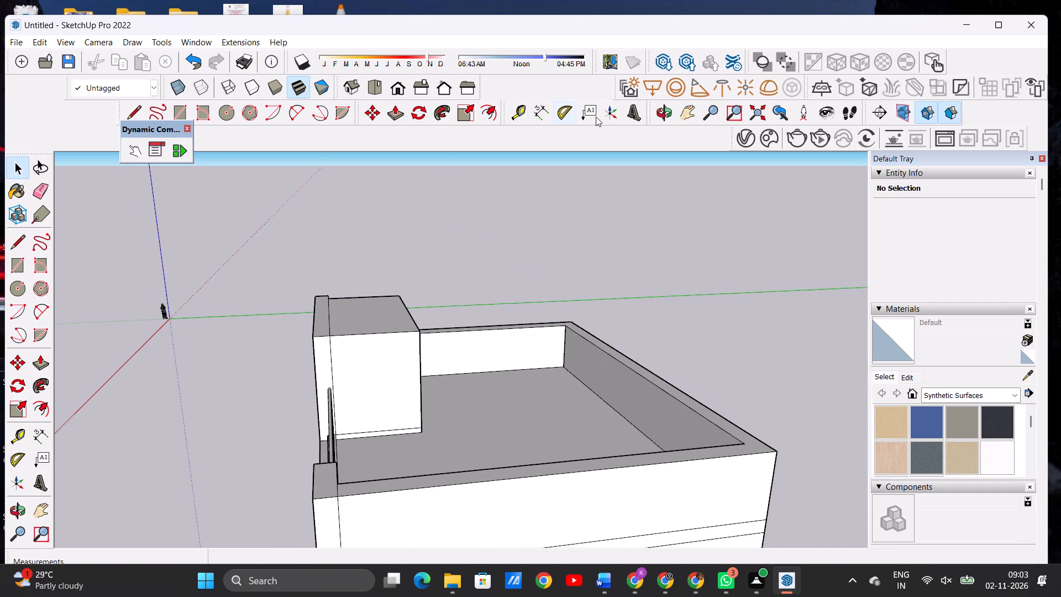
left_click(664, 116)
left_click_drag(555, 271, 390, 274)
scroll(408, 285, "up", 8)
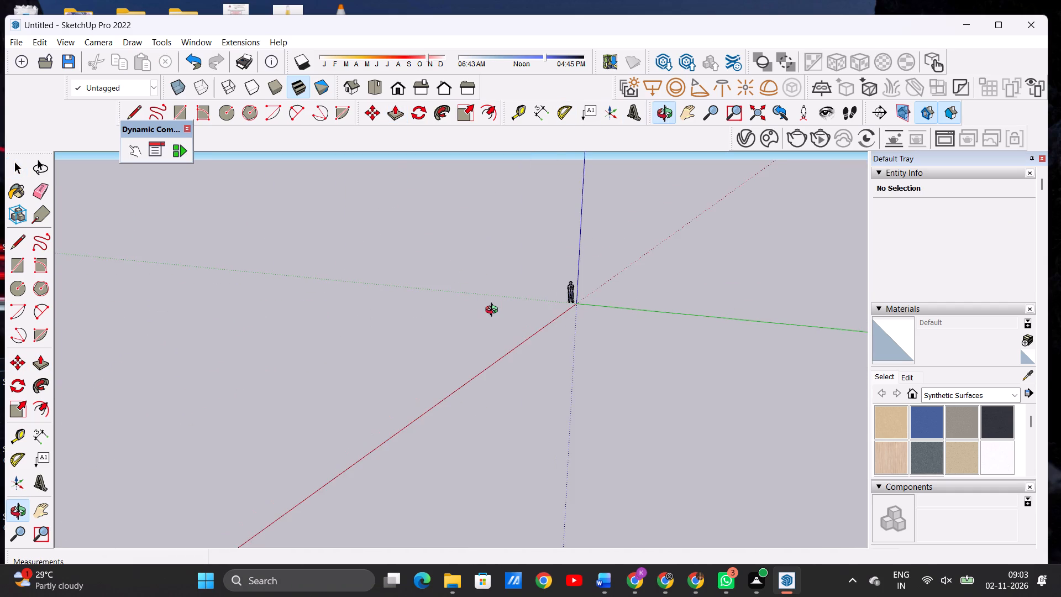
Examine the new rooftop block, railing and front wall from the roof side, the end and the front.
scroll(479, 311, "down", 6)
left_click_drag(572, 337, 384, 355)
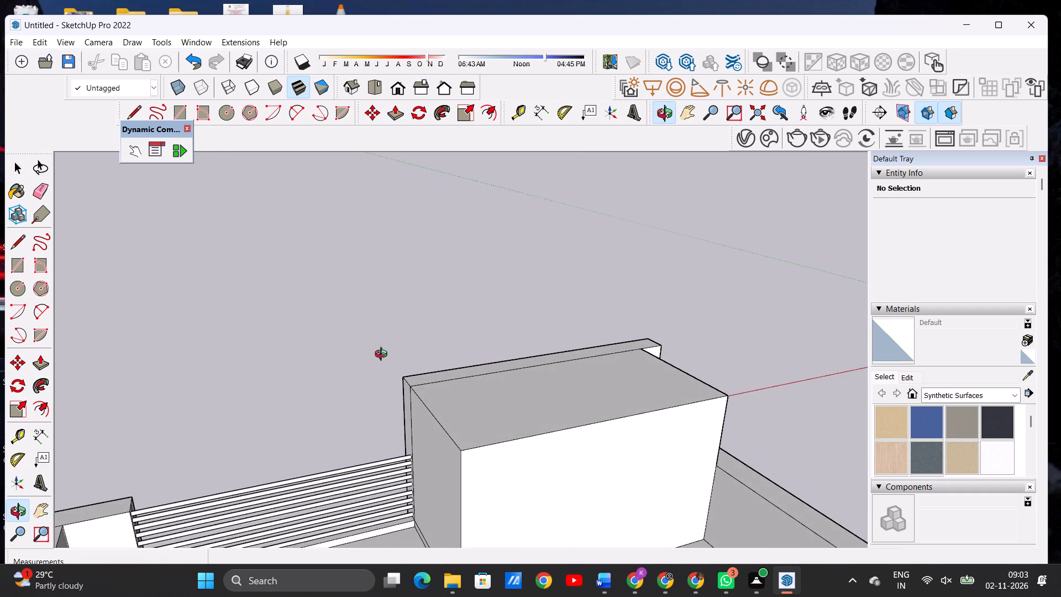
left_click_drag(700, 421, 689, 412)
left_click_drag(445, 412, 633, 381)
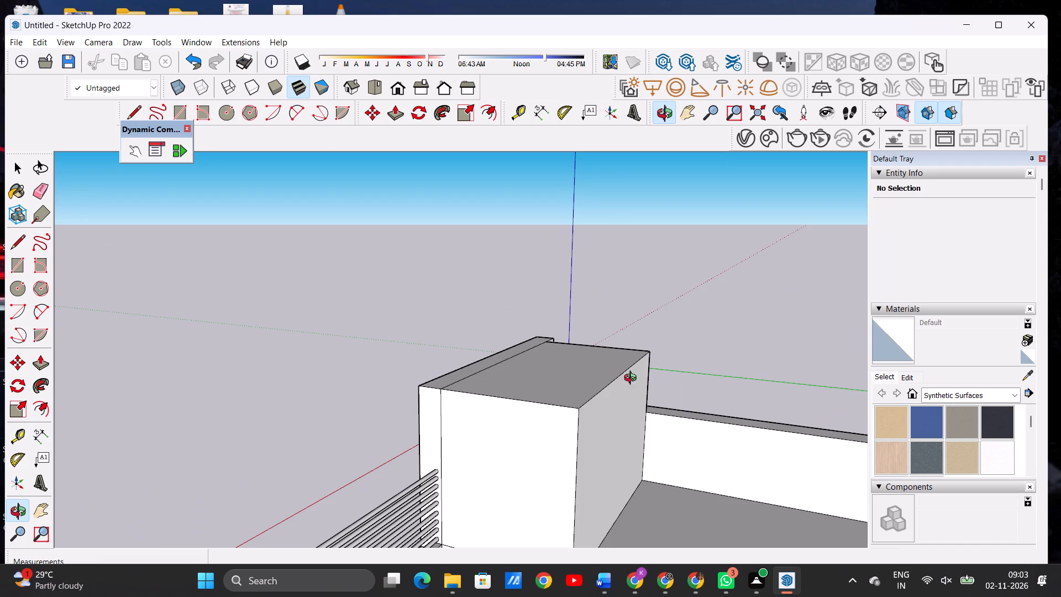
left_click_drag(431, 396, 597, 383)
scroll(524, 393, "up", 8)
left_click_drag(485, 354, 308, 394)
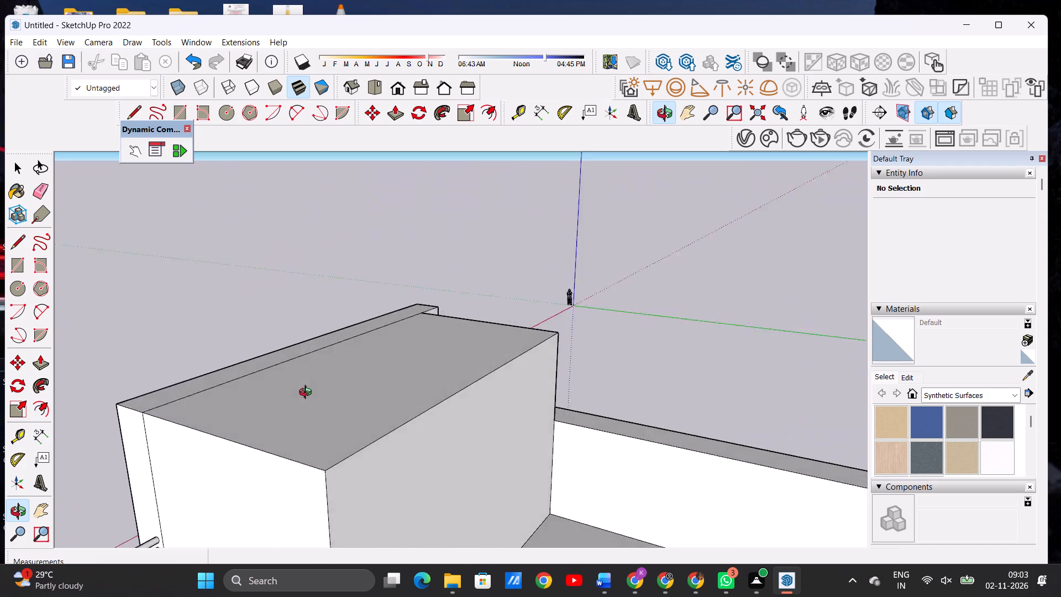
left_click_drag(308, 394, 476, 336)
scroll(444, 394, "down", 8)
left_click_drag(434, 400, 448, 400)
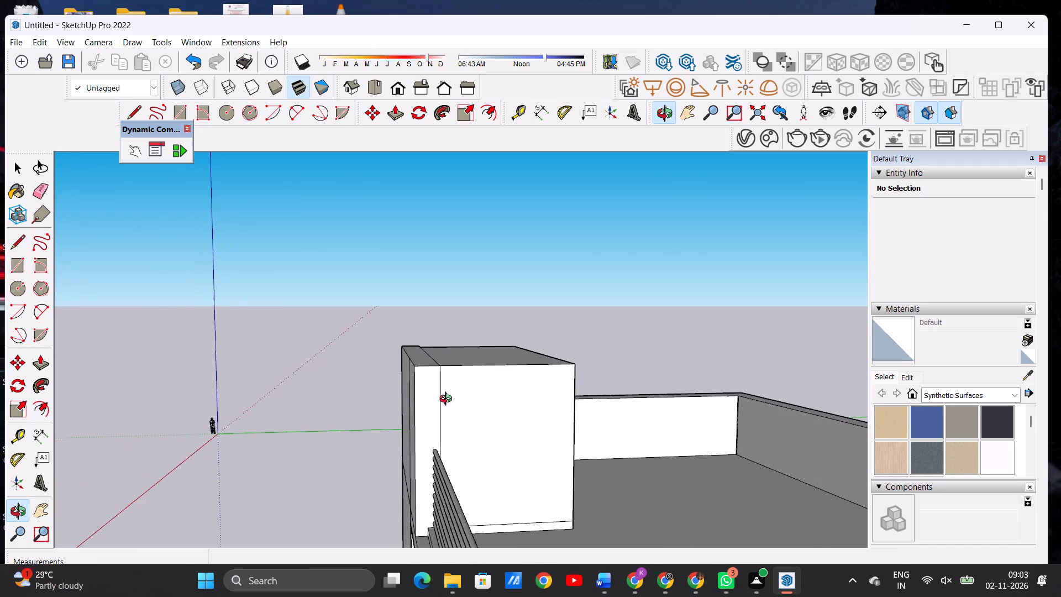
left_click_drag(448, 400, 550, 394)
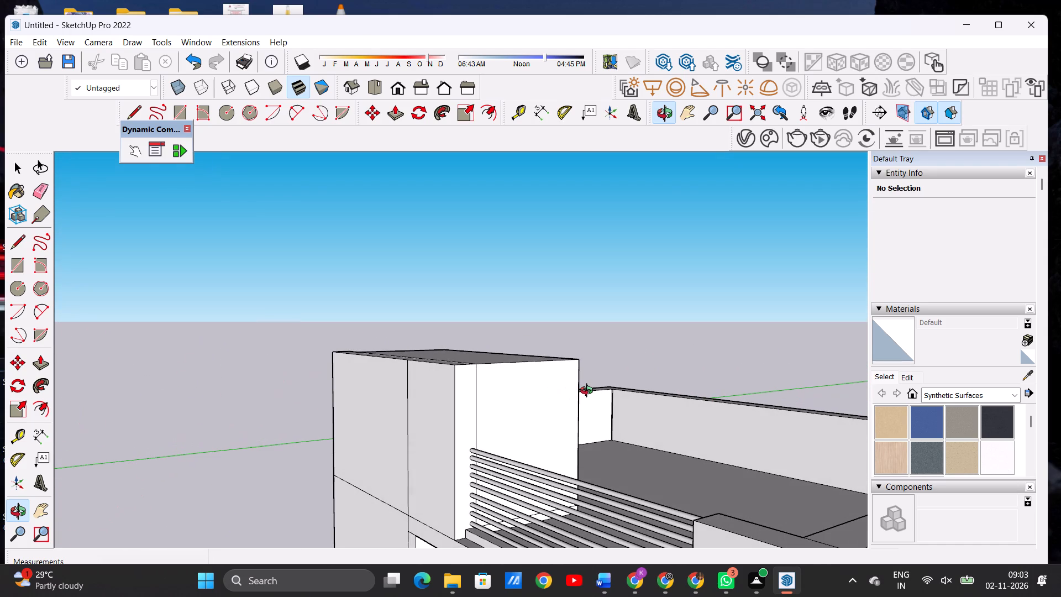
left_click_drag(363, 412, 507, 410)
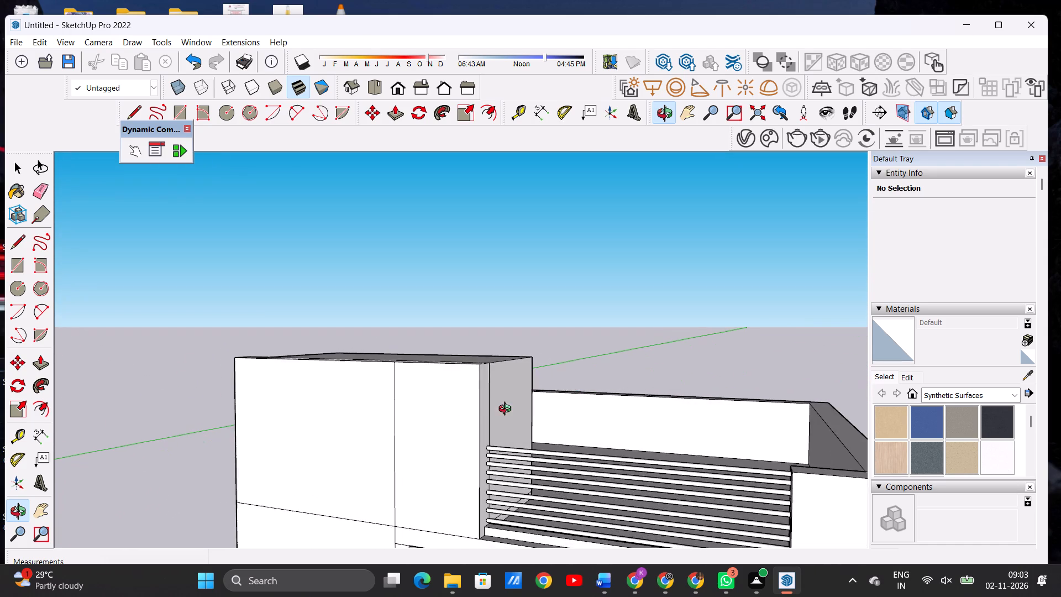
scroll(418, 409, "down", 9)
left_click_drag(397, 417, 492, 405)
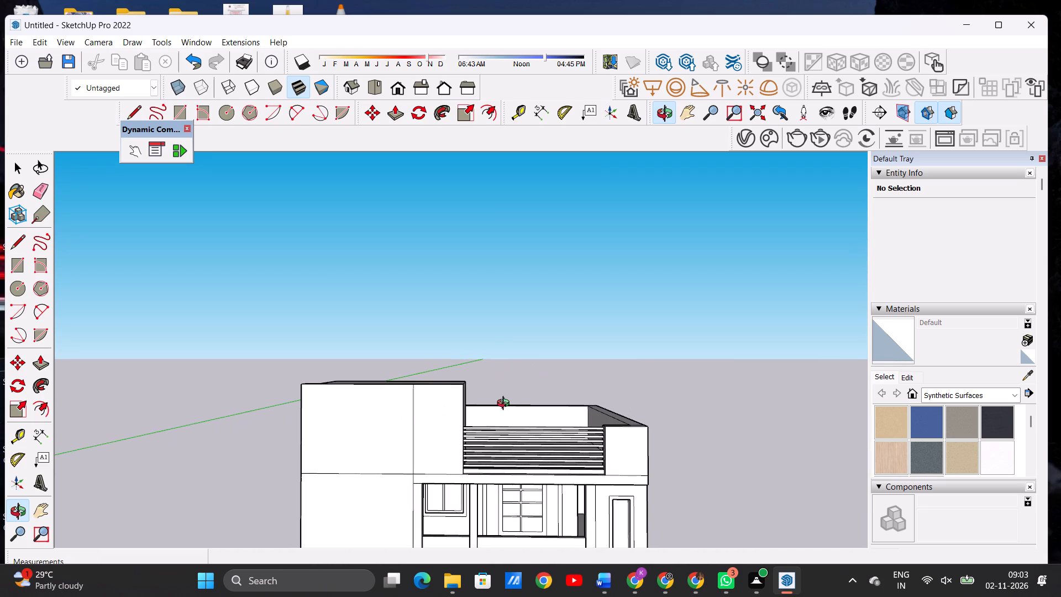
left_click_drag(426, 420, 454, 418)
scroll(404, 397, "down", 1)
scroll(404, 397, "up", 1)
scroll(404, 396, "down", 1)
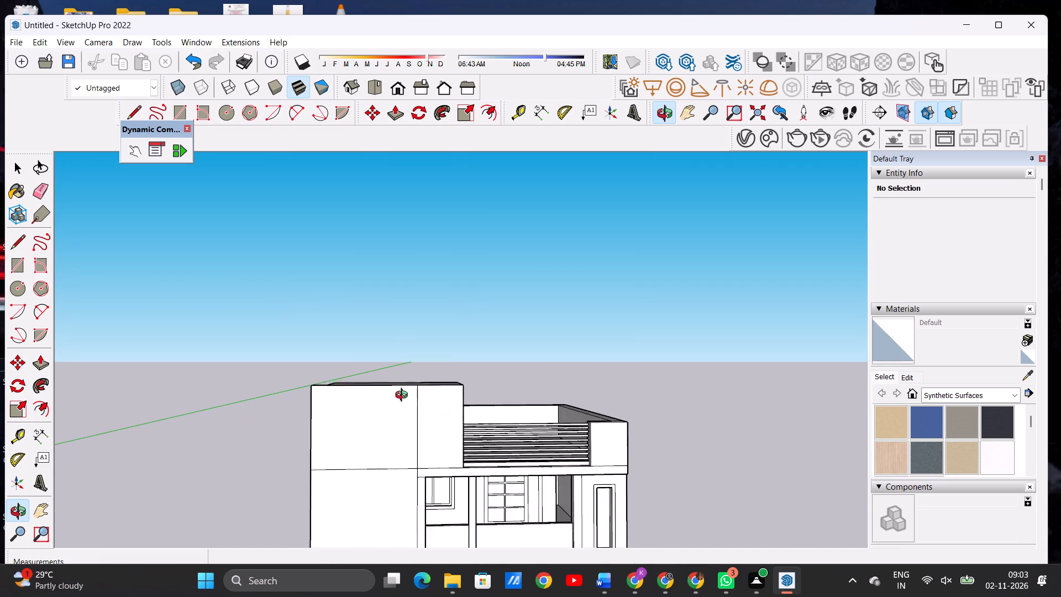
scroll(404, 396, "down", 3)
scroll(413, 444, "up", 2)
scroll(423, 444, "down", 1)
scroll(423, 444, "up", 5)
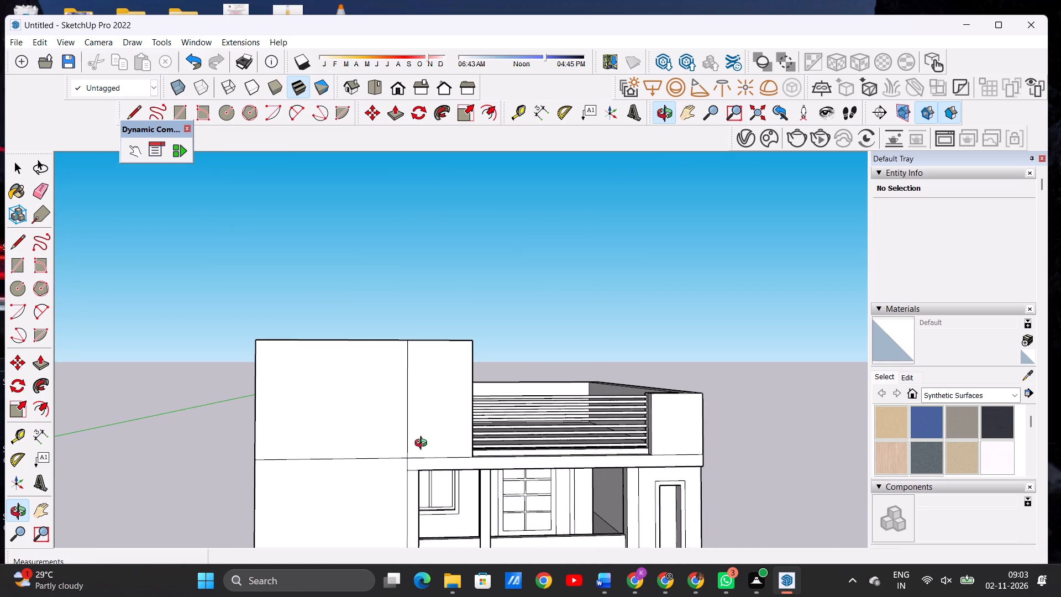
scroll(350, 400, "down", 8)
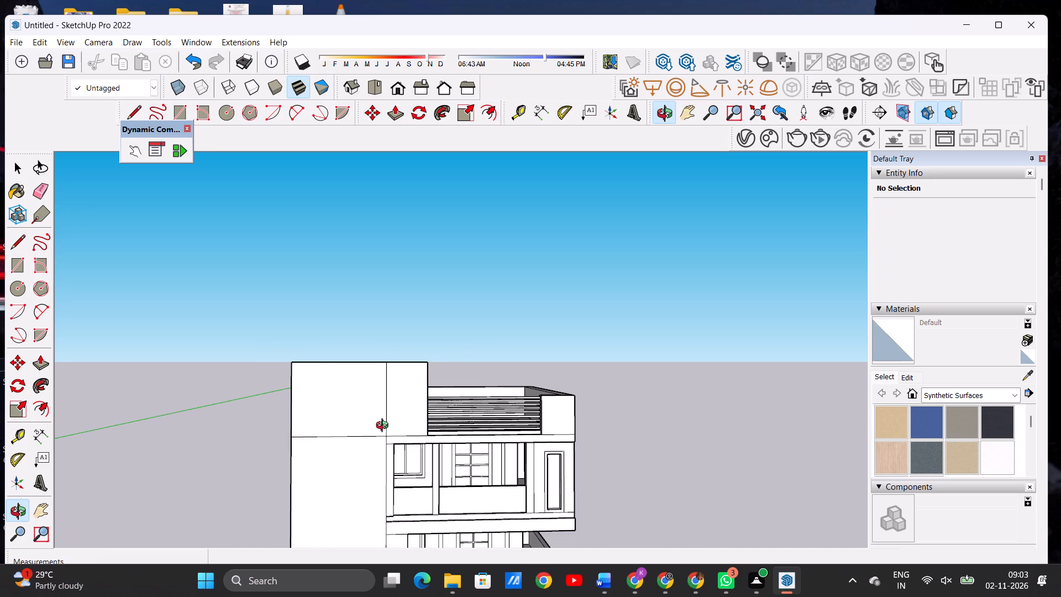
scroll(385, 427, "up", 4)
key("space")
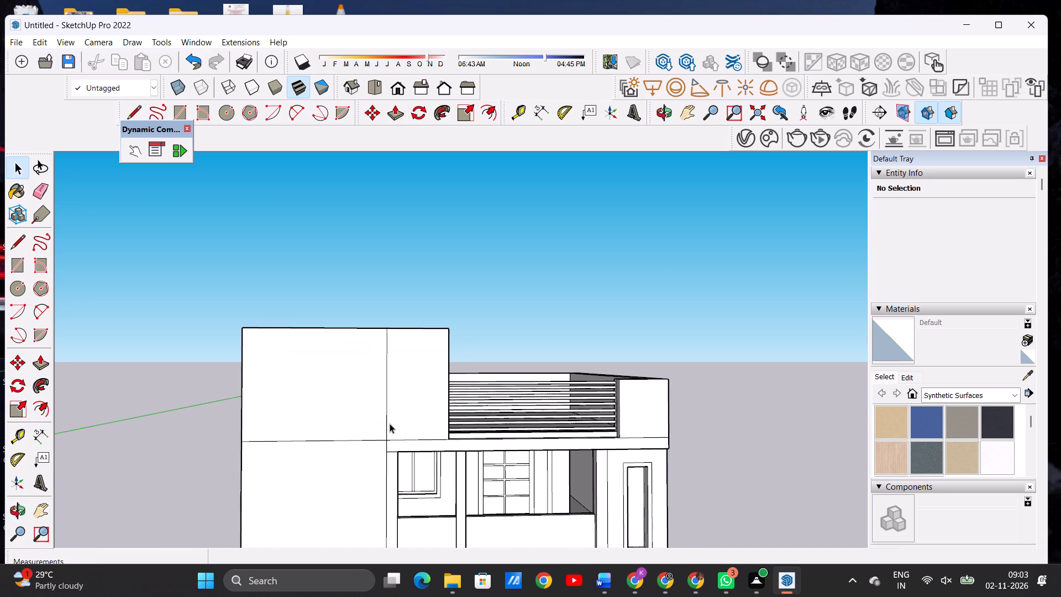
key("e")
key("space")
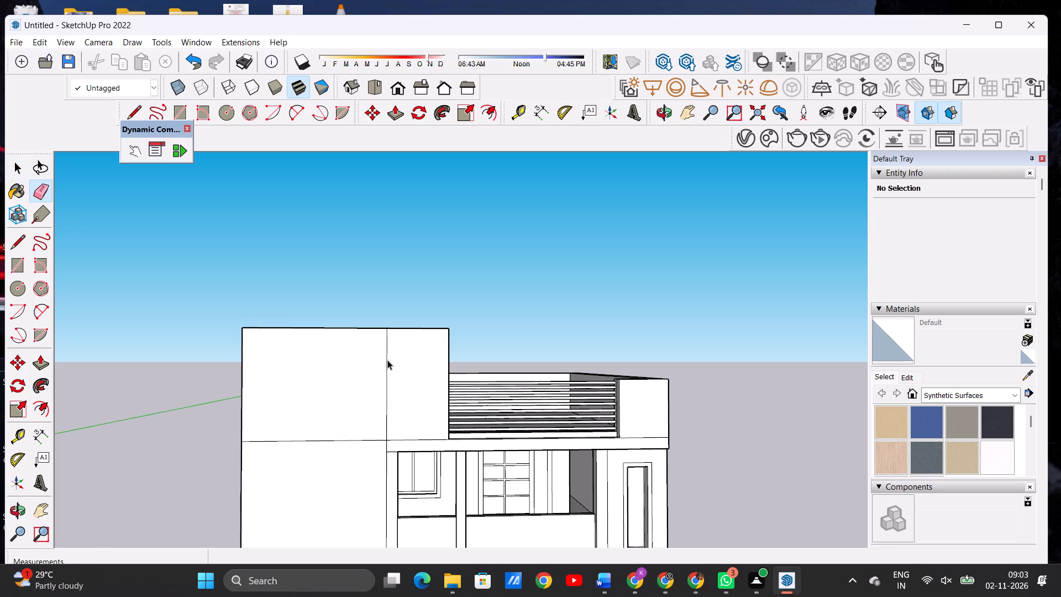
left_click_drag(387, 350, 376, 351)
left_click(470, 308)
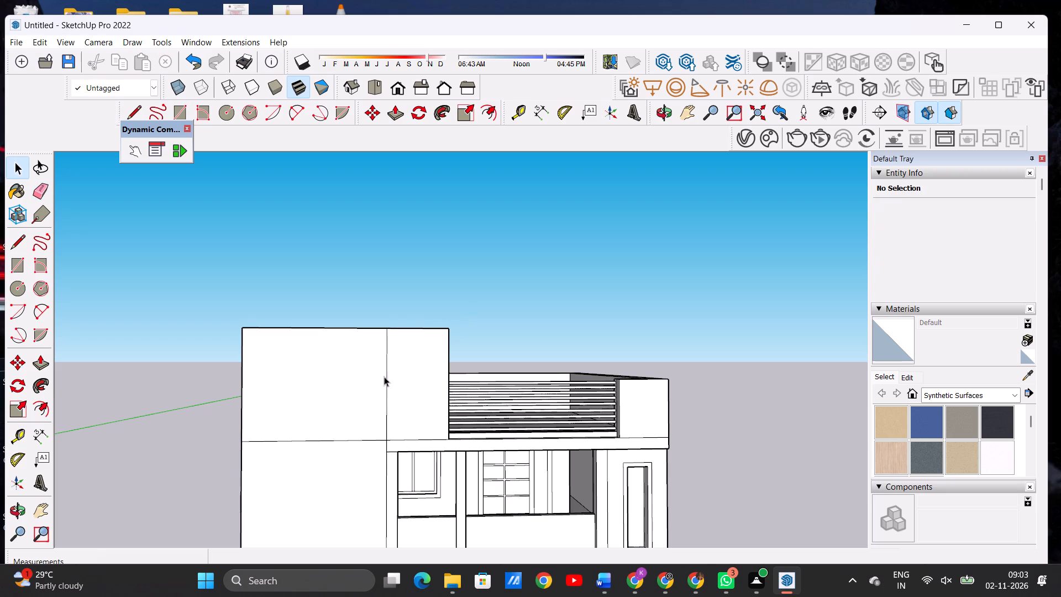
Erase the edge separating the tall front wall's top from the rooftop block's top to merge them into one face.
middle_click_drag(390, 339, 387, 411)
scroll(417, 352, "up", 6)
middle_click_drag(429, 334, 398, 355)
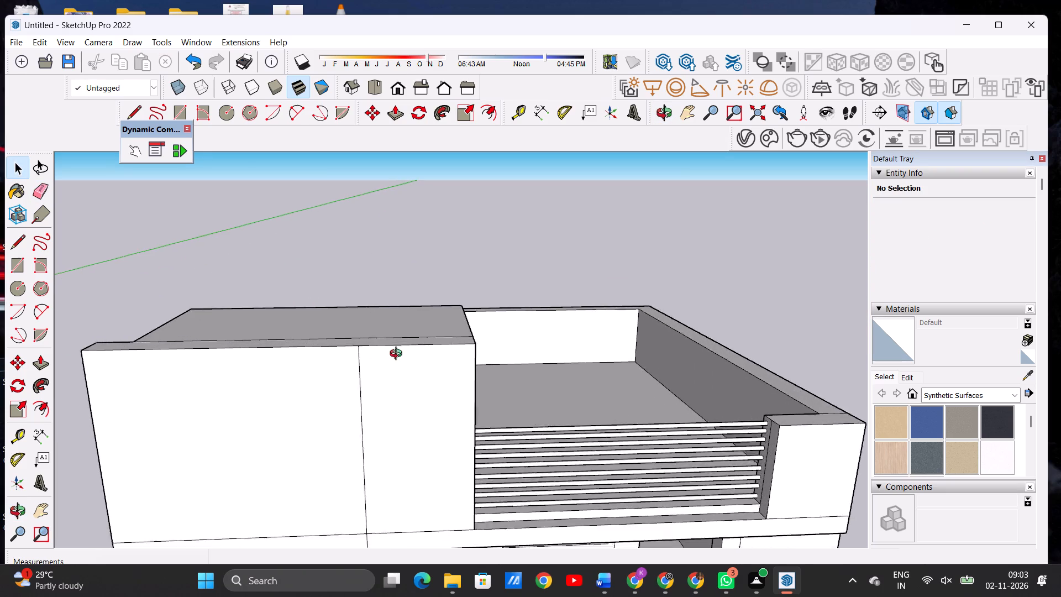
middle_click_drag(398, 355, 324, 436)
scroll(395, 376, "up", 3)
scroll(412, 361, "down", 2)
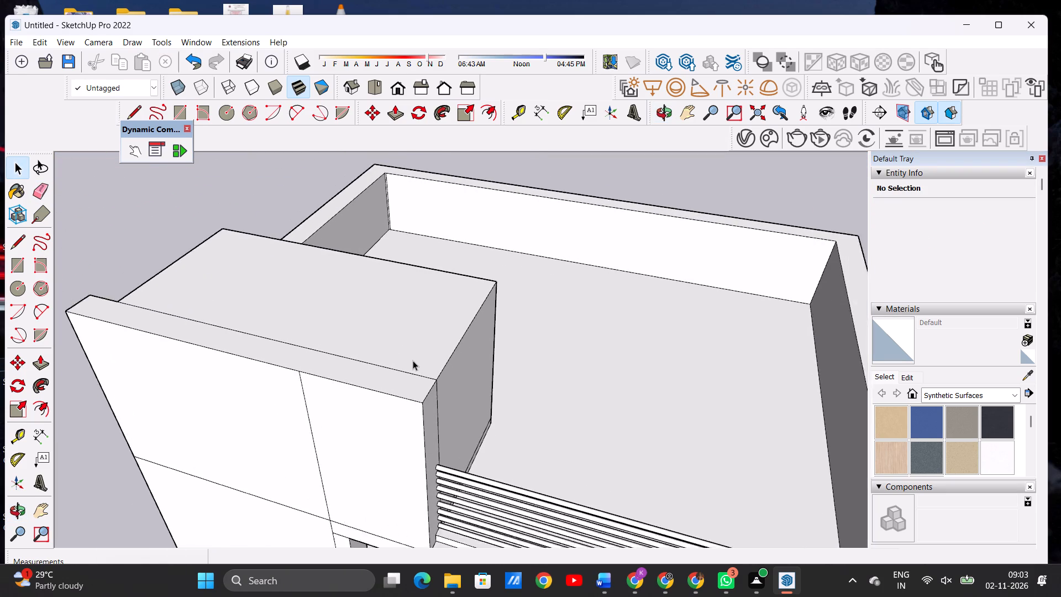
scroll(413, 360, "down", 3)
scroll(412, 363, "up", 3)
key("e")
left_click_drag(405, 364, 402, 368)
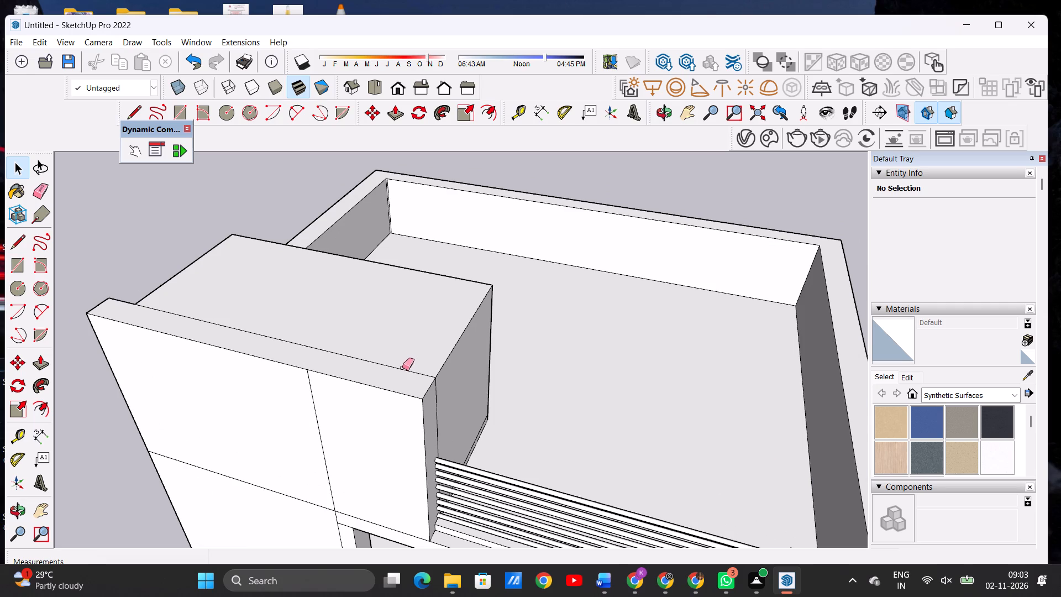
left_click_drag(402, 368, 402, 372)
Extrude the merged top face of the rooftop block upward about 11 5/16" to form a cap slab.
key("p")
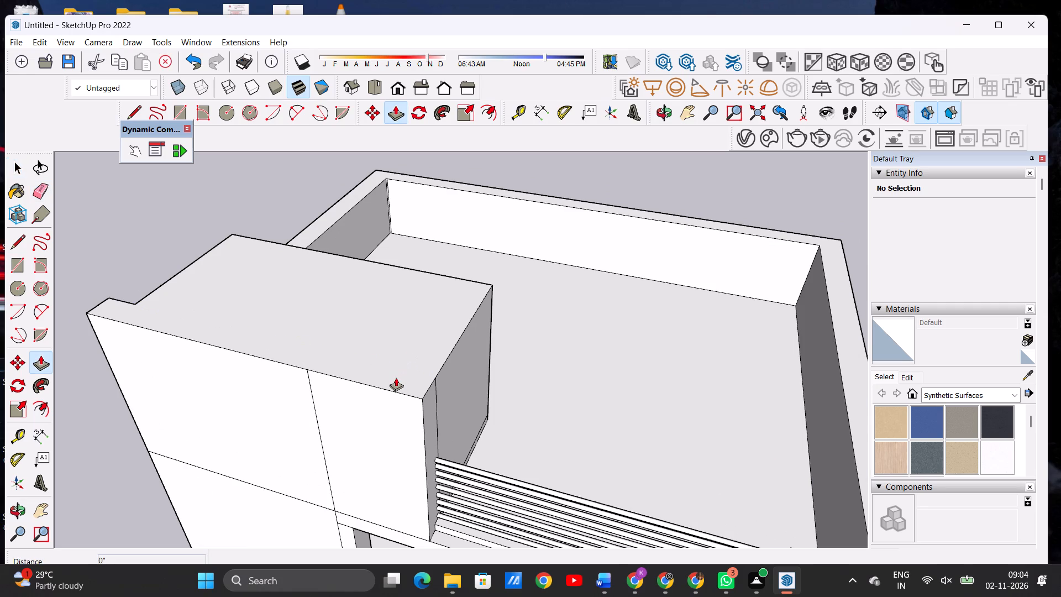
left_click(396, 378)
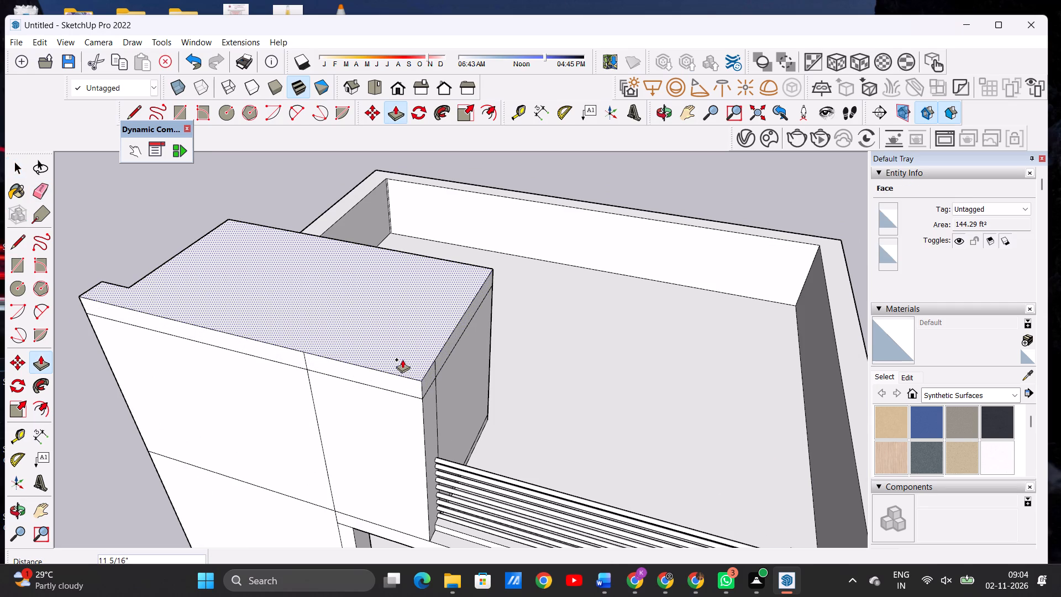
left_click(402, 359)
key("space")
Erase the short vertical edge dividing the cap slab's front face.
scroll(423, 415, "down", 1)
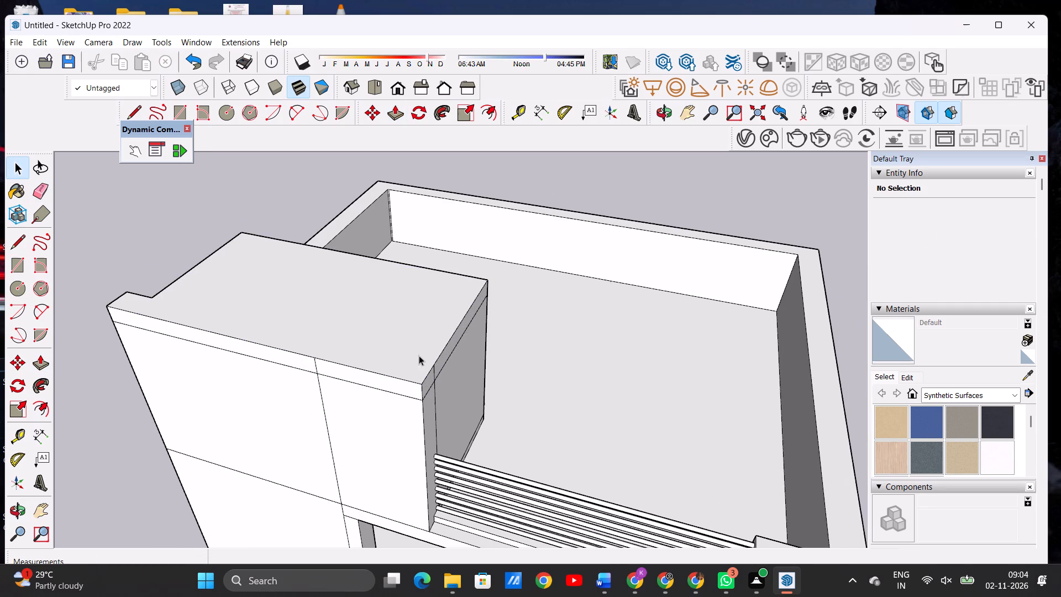
middle_click_drag(390, 363, 398, 312)
scroll(303, 344, "up", 6)
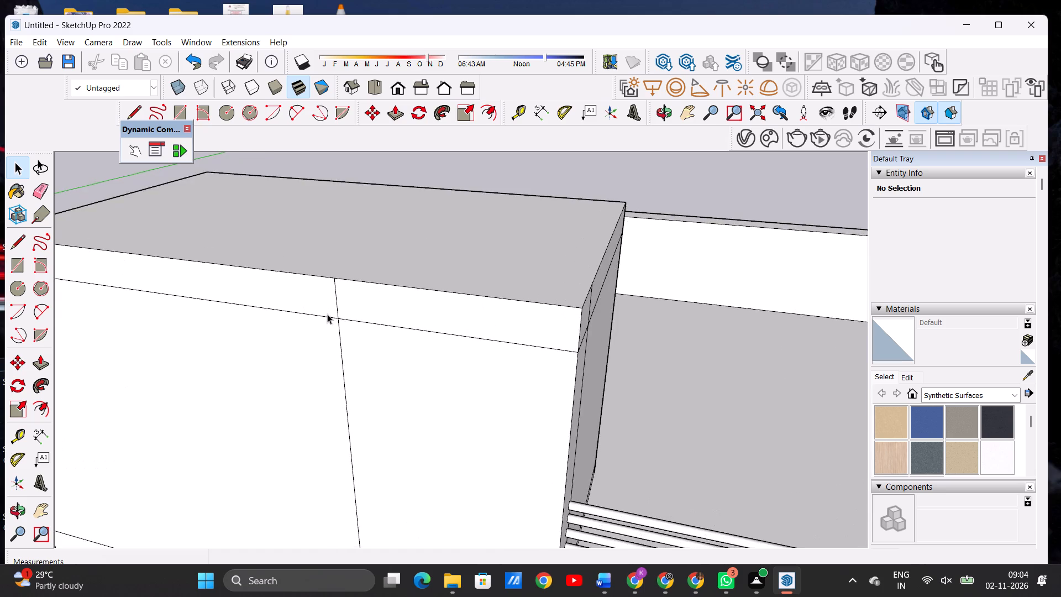
scroll(327, 314, "up", 5)
key("e")
left_click_drag(324, 302, 339, 303)
left_click_drag(339, 303, 344, 303)
left_click(351, 301)
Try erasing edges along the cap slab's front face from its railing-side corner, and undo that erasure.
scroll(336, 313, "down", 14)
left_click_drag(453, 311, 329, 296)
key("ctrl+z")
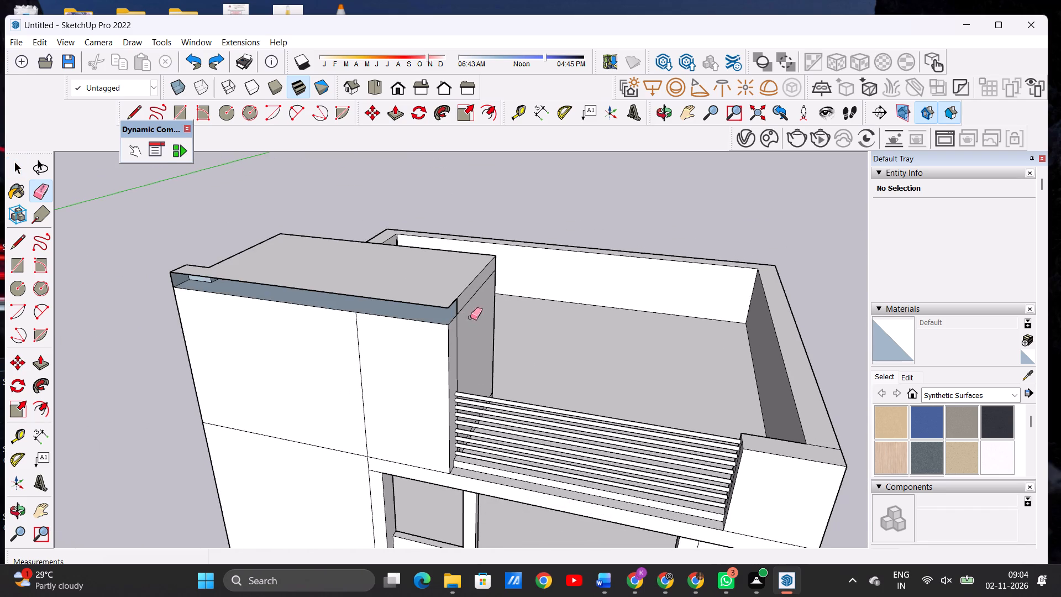
Erase the short vertical edge dividing the cap slab's railing-side end face.
scroll(476, 333, "up", 6)
middle_click_drag(474, 339, 374, 345)
middle_click(370, 344)
scroll(364, 275, "up", 4)
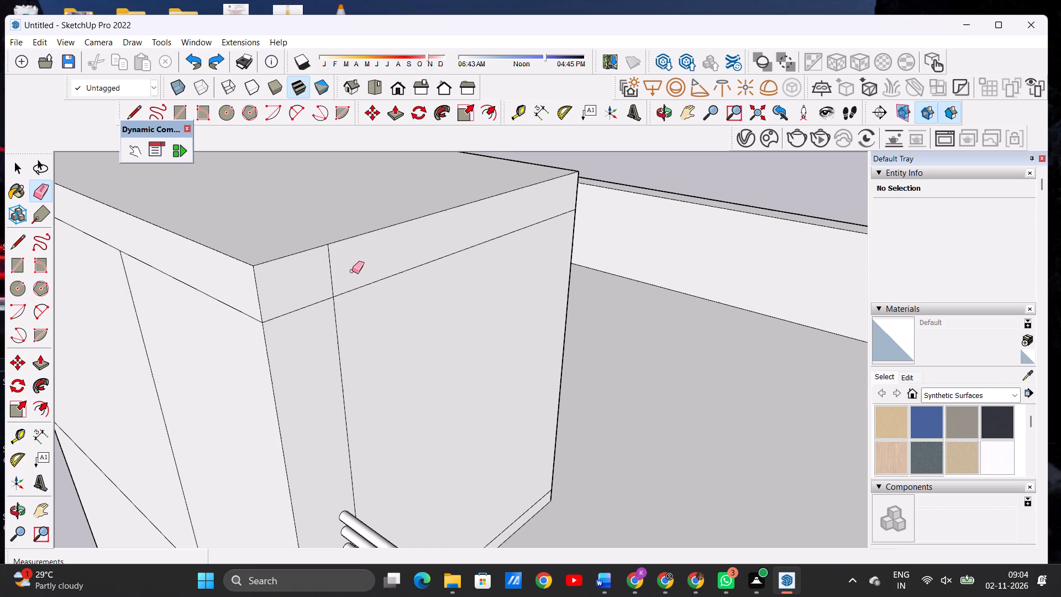
left_click_drag(351, 271, 332, 282)
Extrude the cap slab's railing-side end face about 11 7/16" outward to form an overhang.
key("p")
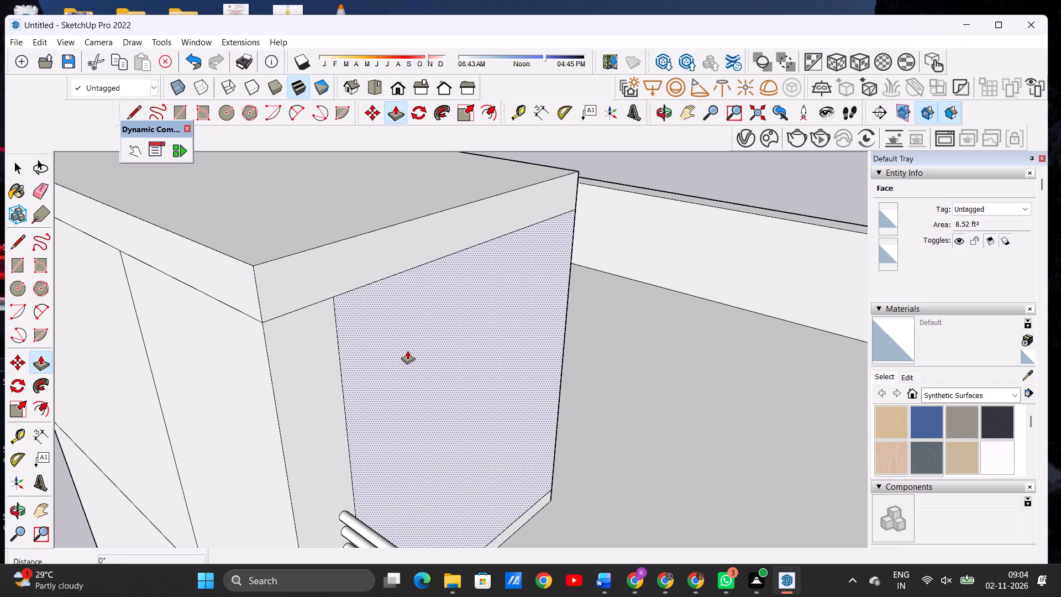
key("space")
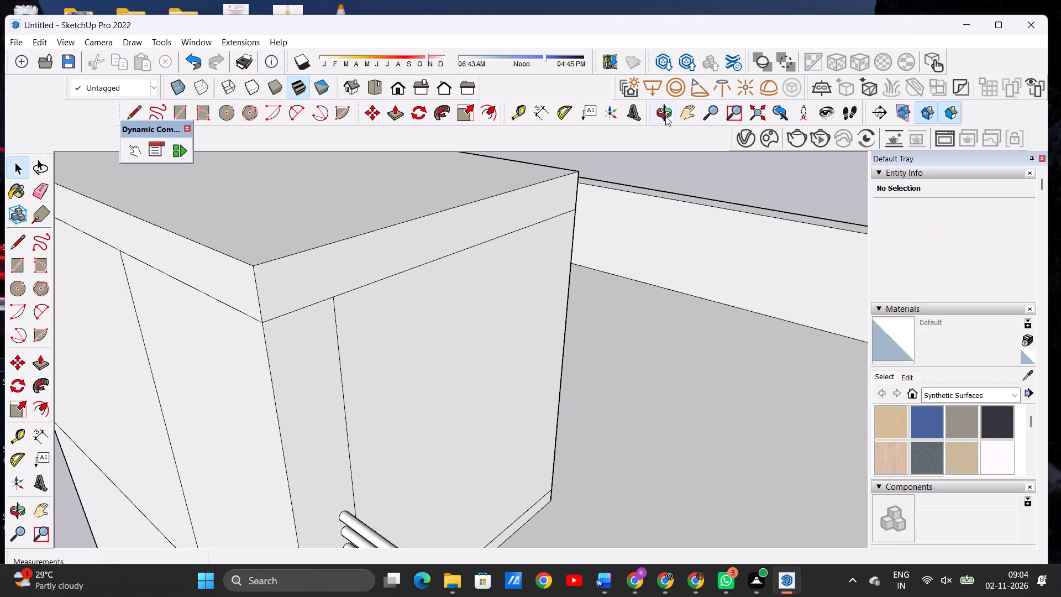
left_click(666, 114)
left_click_drag(329, 345, 434, 317)
scroll(404, 328, "down", 7)
scroll(390, 312, "up", 1)
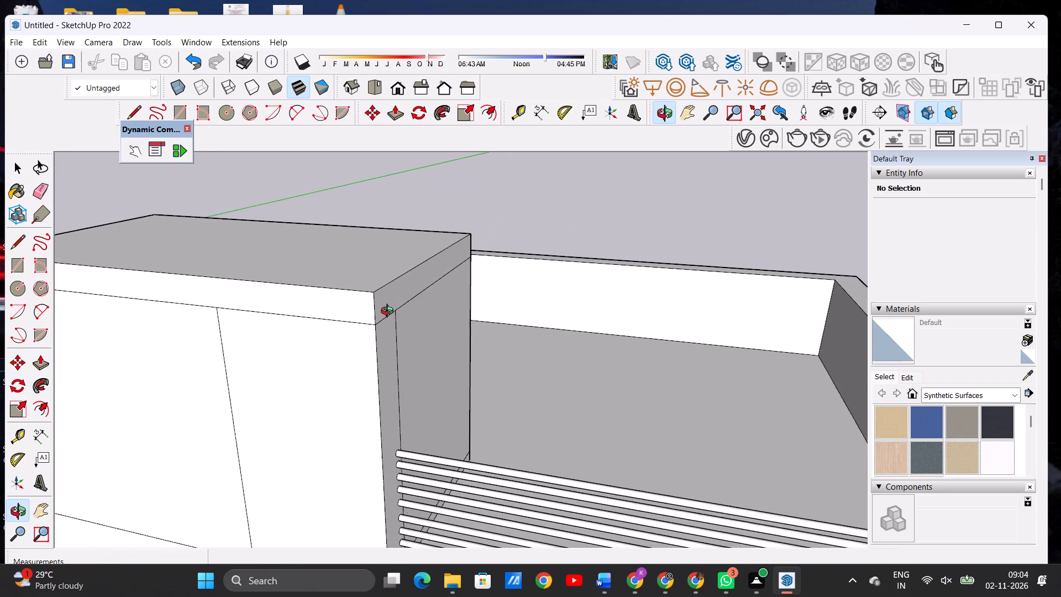
scroll(390, 312, "up", 2)
key("p")
left_click(381, 305)
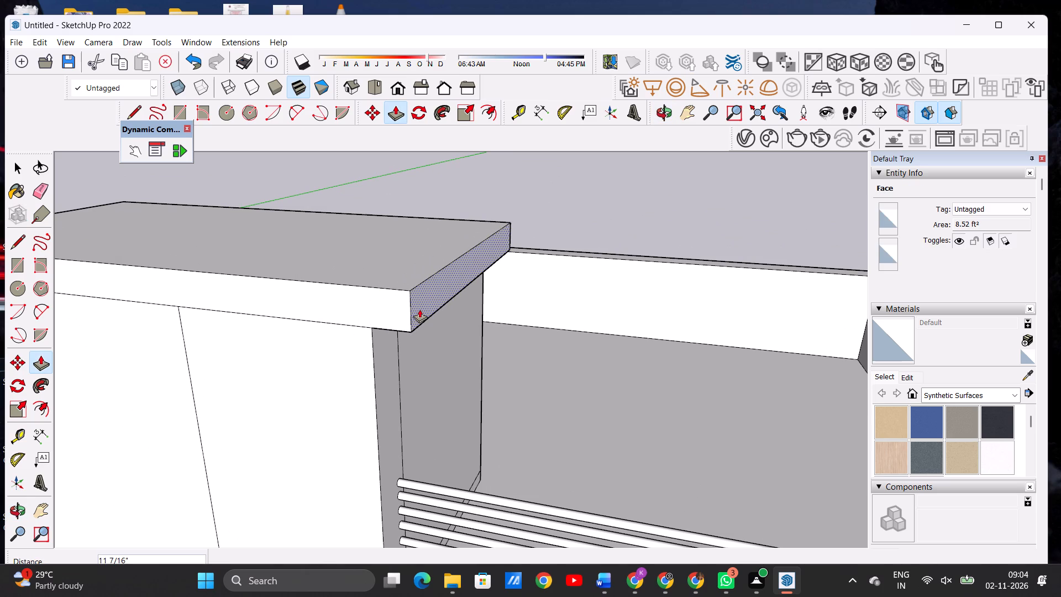
left_click(419, 309)
Extrude the cap slab's front face about 9 13/16" outward beyond the tall front wall.
left_click(396, 316)
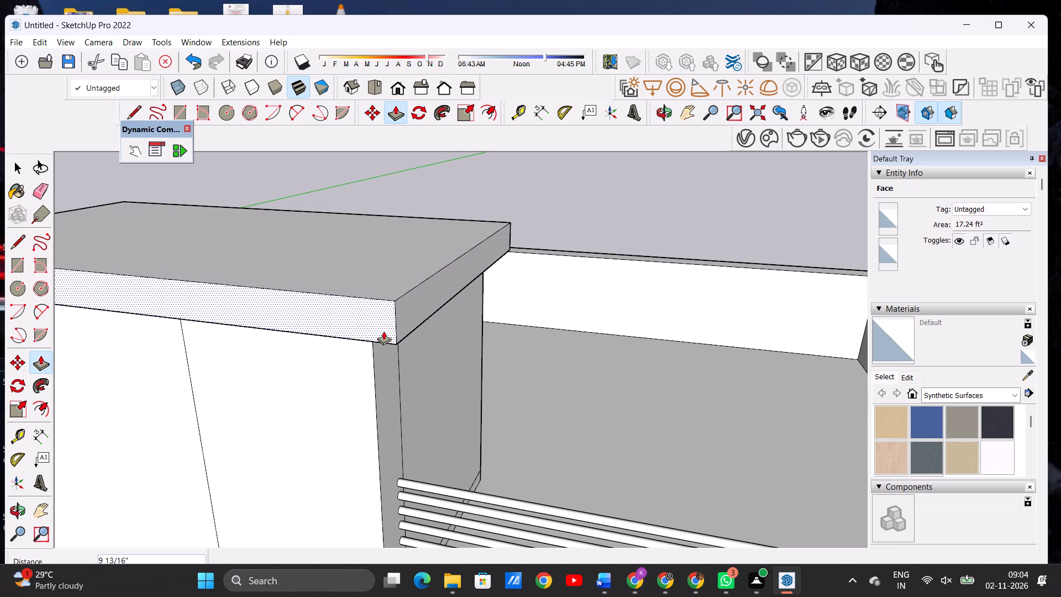
left_click(384, 331)
key("space")
Examine the rooftop block's overhanging cap slab from the front, the outer side and above the roof.
scroll(398, 315, "down", 20)
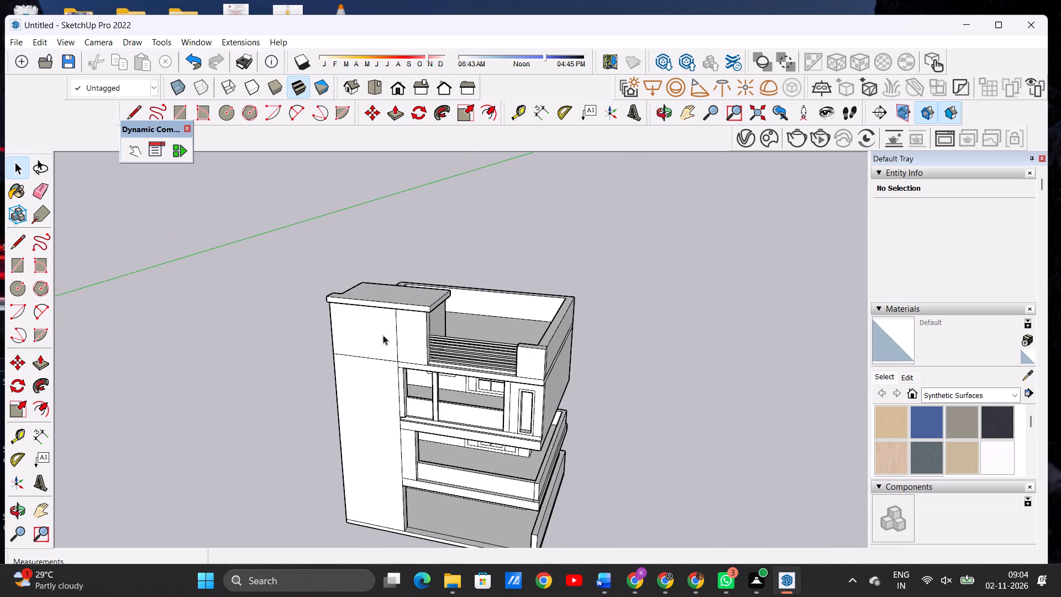
scroll(402, 339, "up", 4)
scroll(402, 339, "down", 1)
scroll(402, 339, "up", 1)
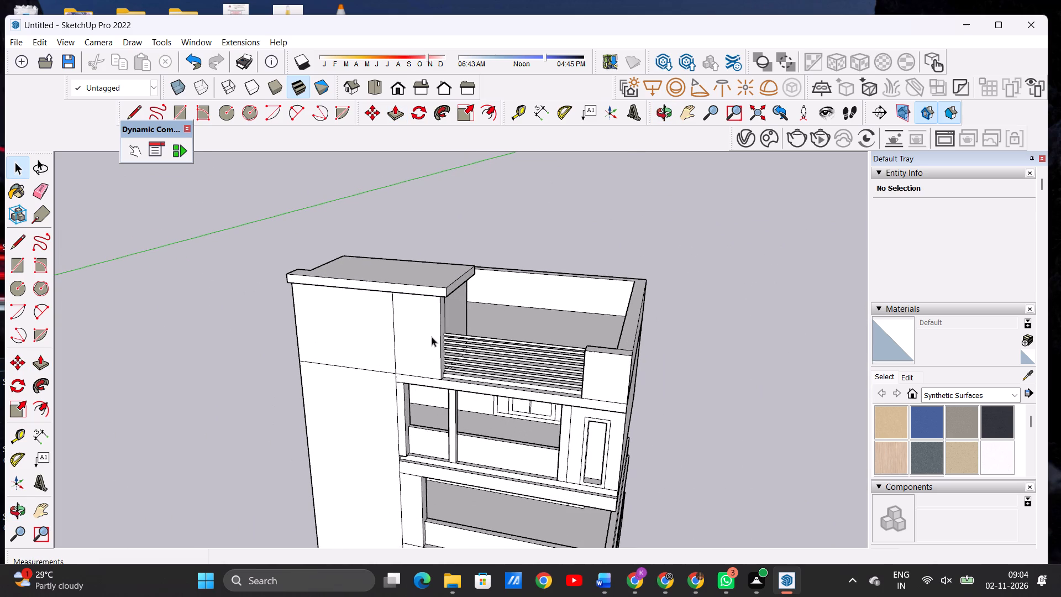
left_click(664, 108)
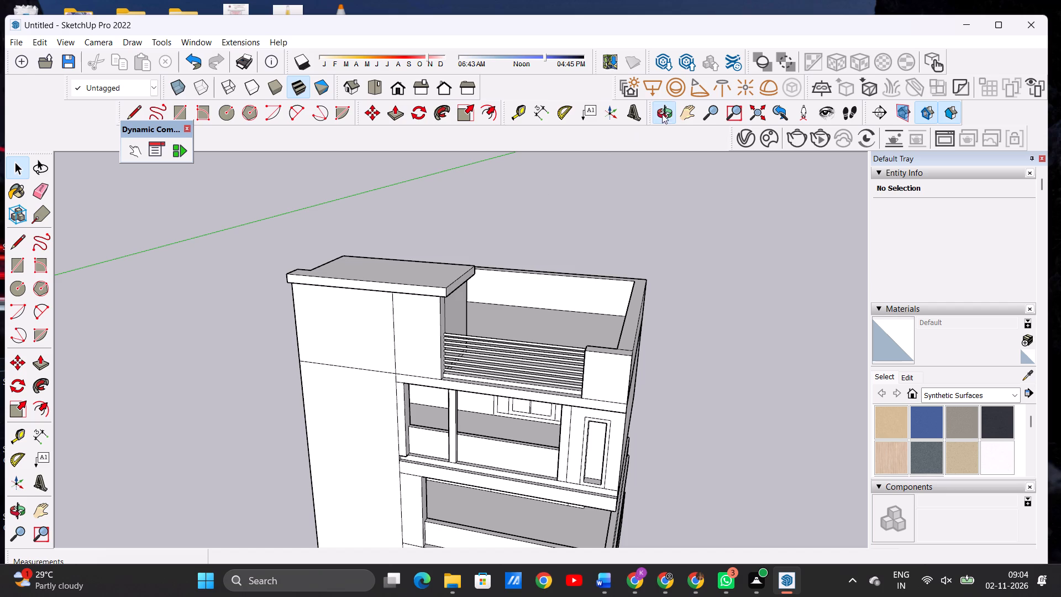
left_click_drag(376, 384, 415, 324)
scroll(398, 338, "down", 5)
scroll(388, 348, "up", 1)
scroll(385, 349, "down", 2)
left_click_drag(336, 343, 516, 348)
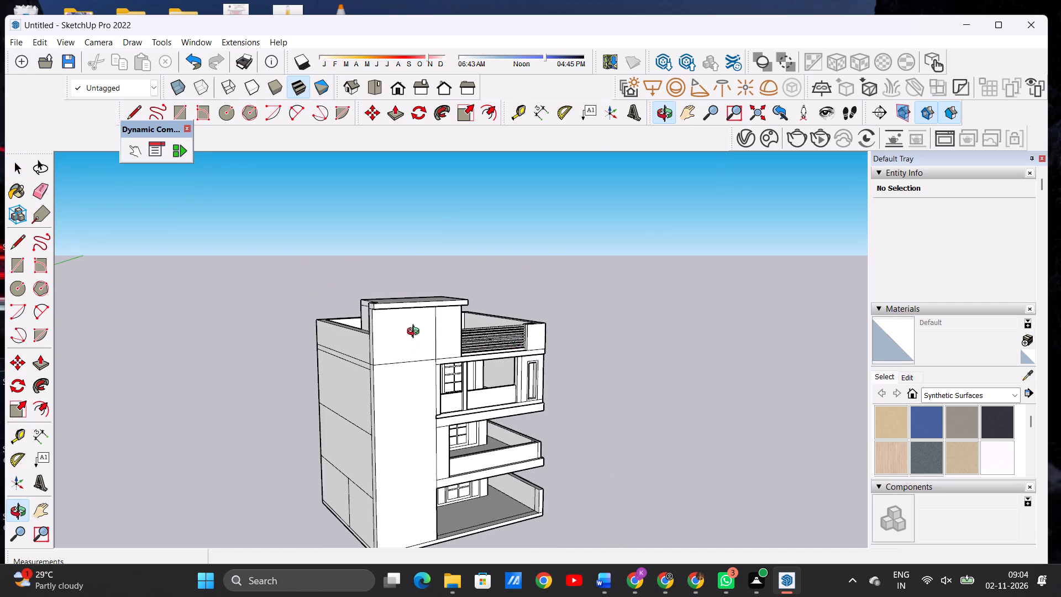
scroll(411, 307, "up", 10)
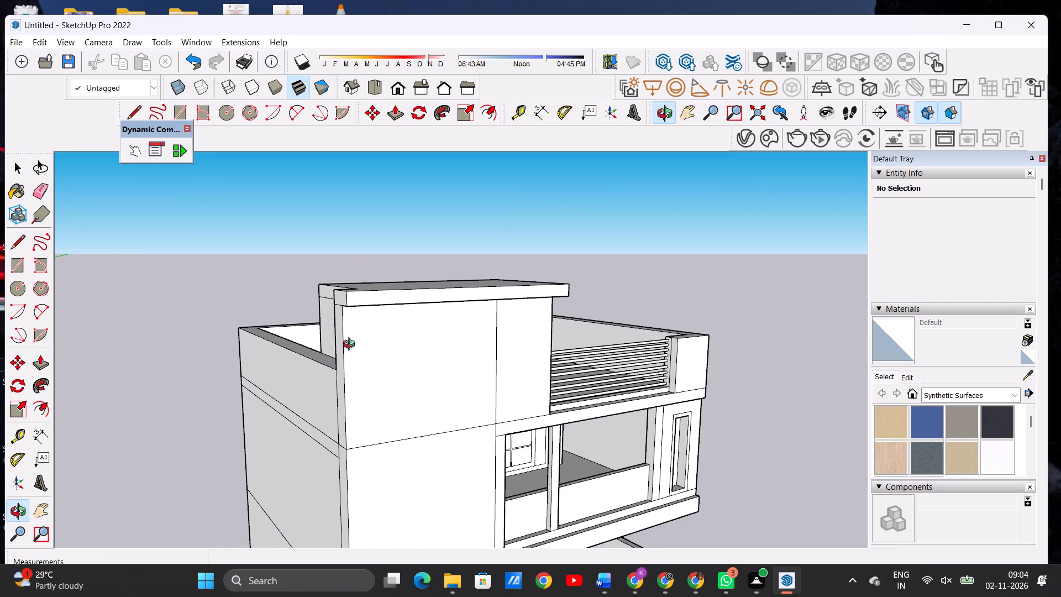
scroll(396, 343, "down", 3)
left_click_drag(386, 318, 587, 343)
scroll(544, 335, "up", 6)
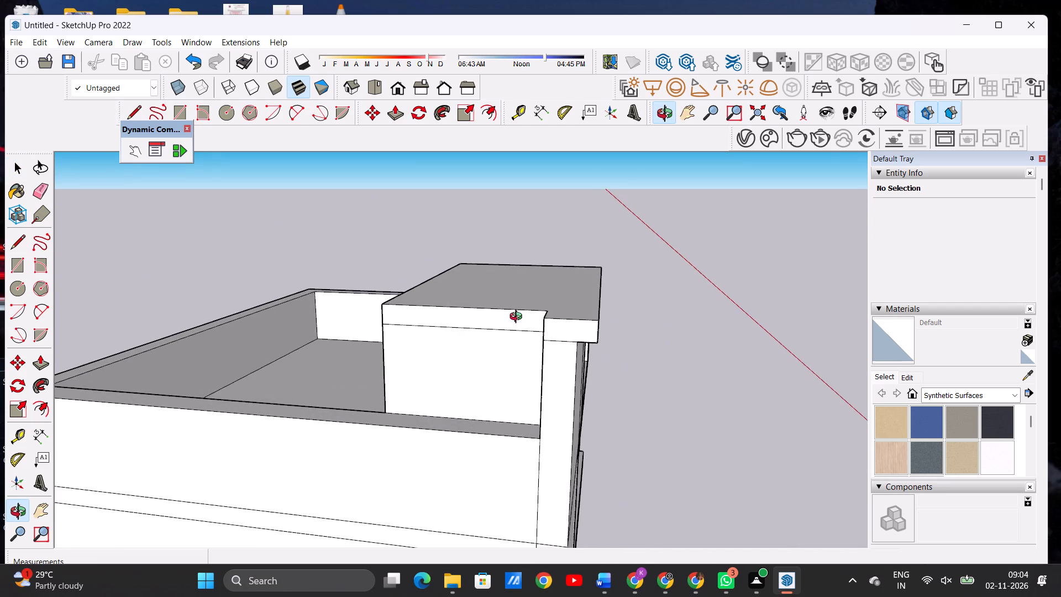
left_click_drag(518, 326, 617, 373)
scroll(633, 360, "up", 4)
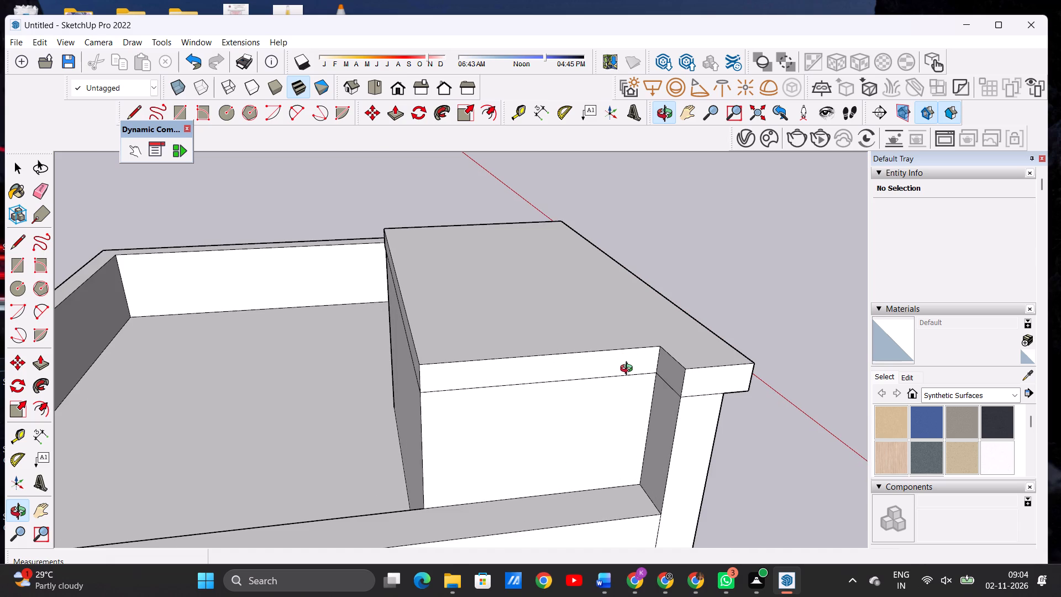
Extrude the cap slab's recessed outer side face about 1' 7 1/2" outward, flush with the slab's projecting front portion.
key("p")
left_click(640, 356)
left_click(692, 368)
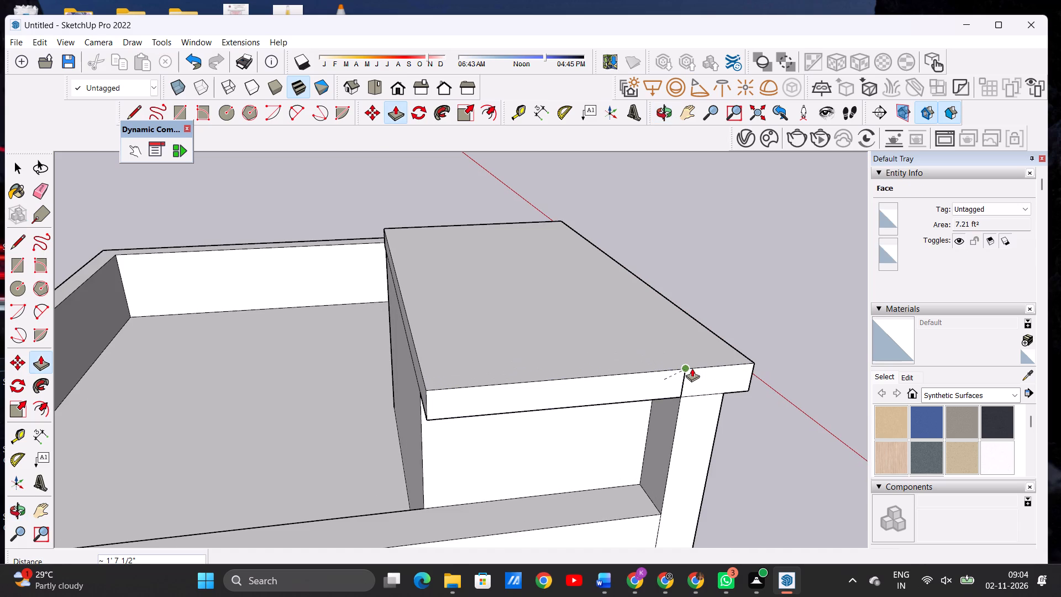
key("space")
left_click(661, 126)
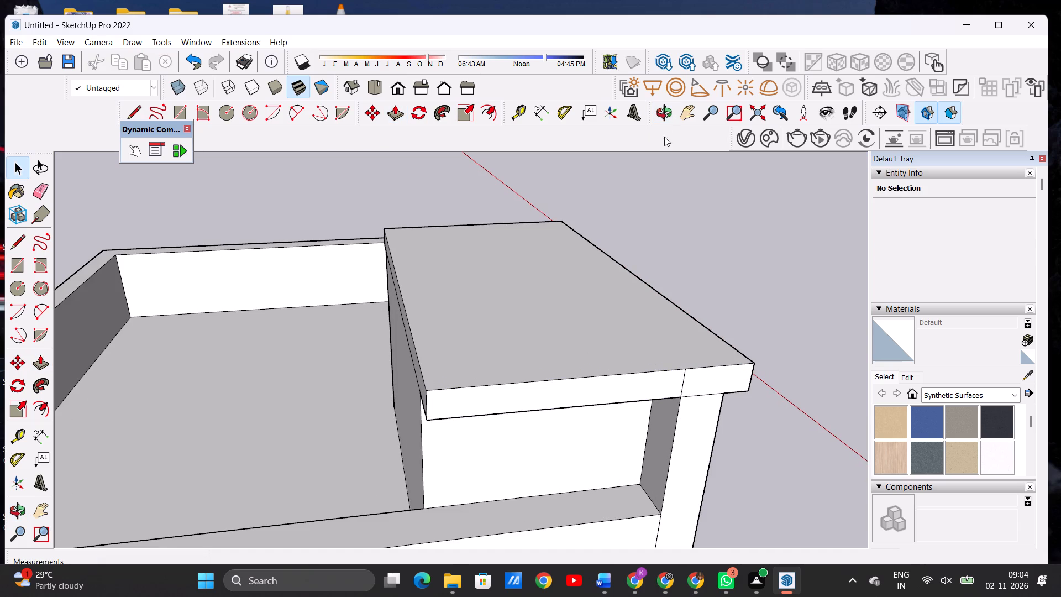
Extrude the cap slab's front face further outward to deepen the overhang beyond the tall front wall.
left_click(658, 109)
left_click_drag(675, 310, 596, 316)
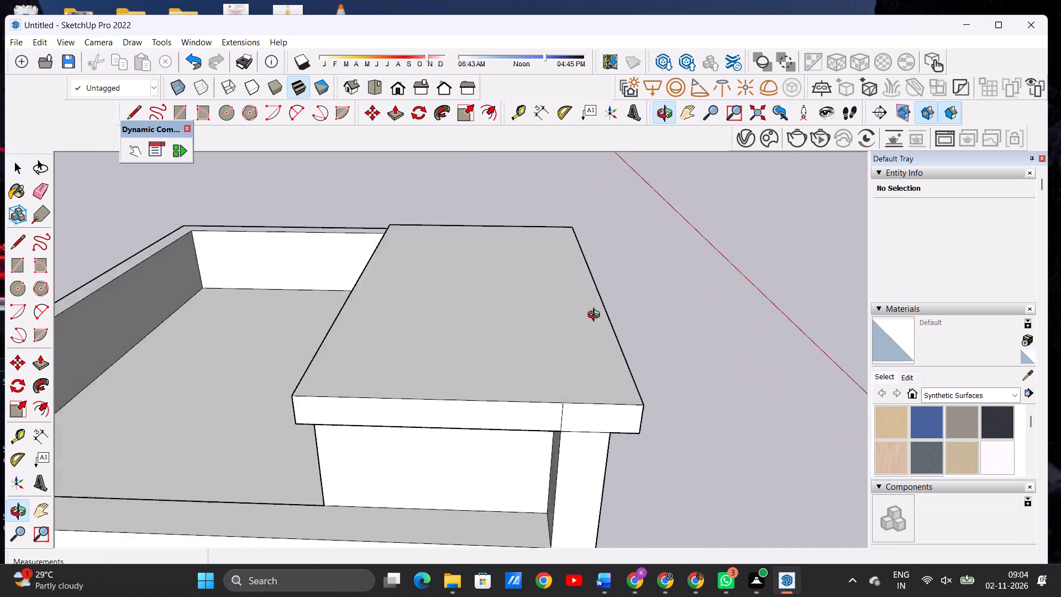
left_click_drag(596, 316, 369, 285)
scroll(570, 328, "down", 4)
left_click_drag(548, 348, 364, 268)
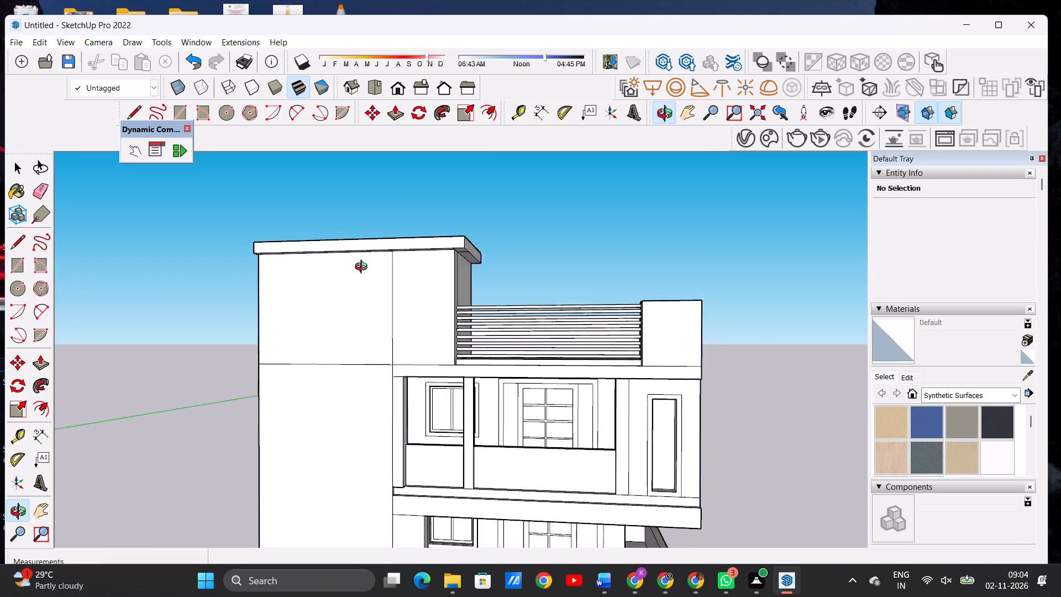
left_click_drag(364, 268, 296, 315)
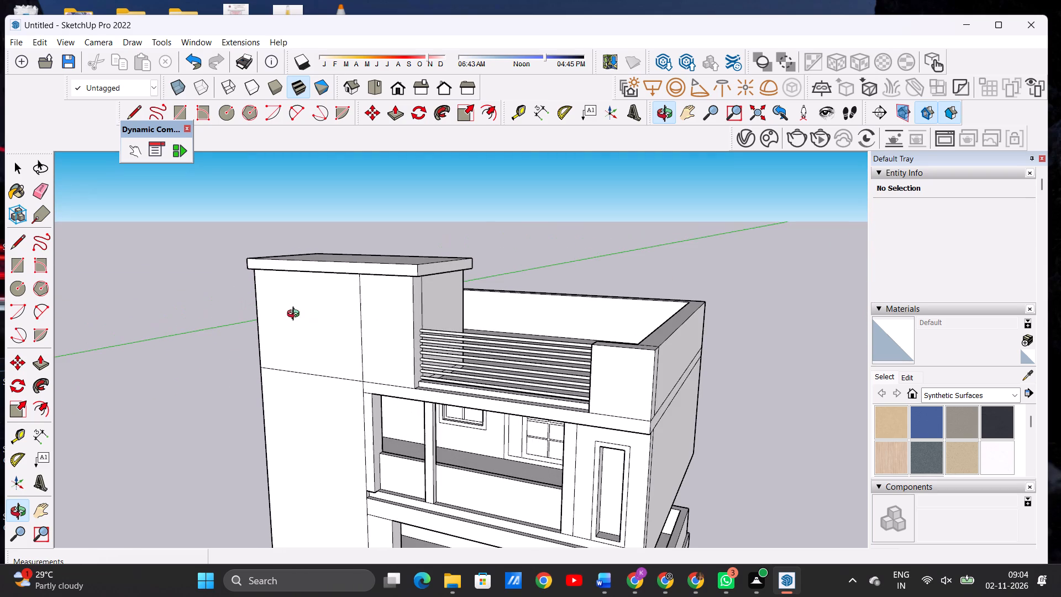
scroll(405, 284, "up", 2)
scroll(413, 289, "down", 1)
scroll(414, 290, "up", 2)
left_click_drag(405, 315, 375, 247)
scroll(404, 249, "up", 2)
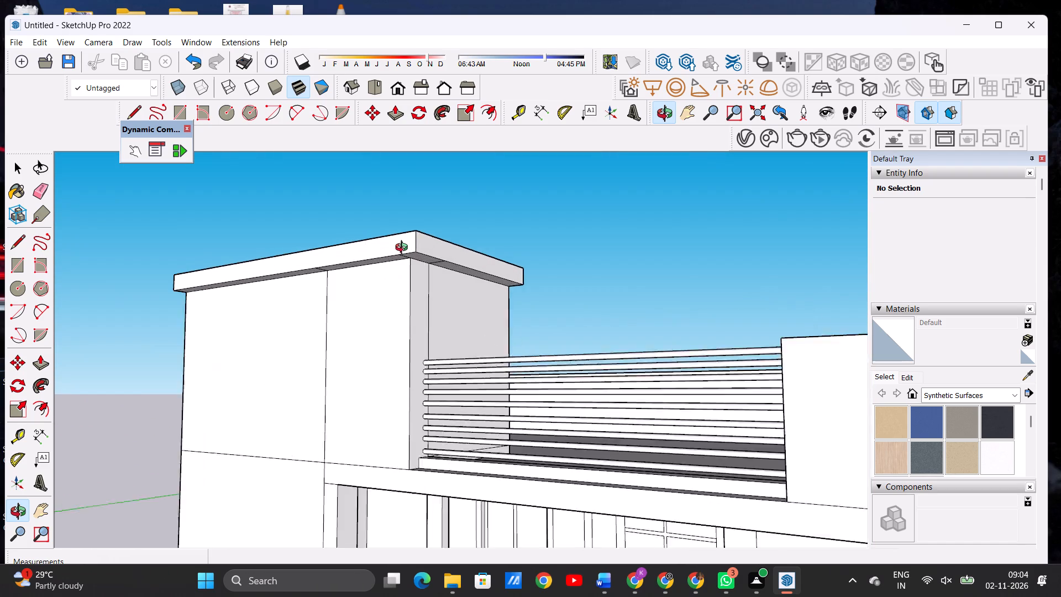
scroll(404, 249, "up", 7)
key("p")
left_click(411, 249)
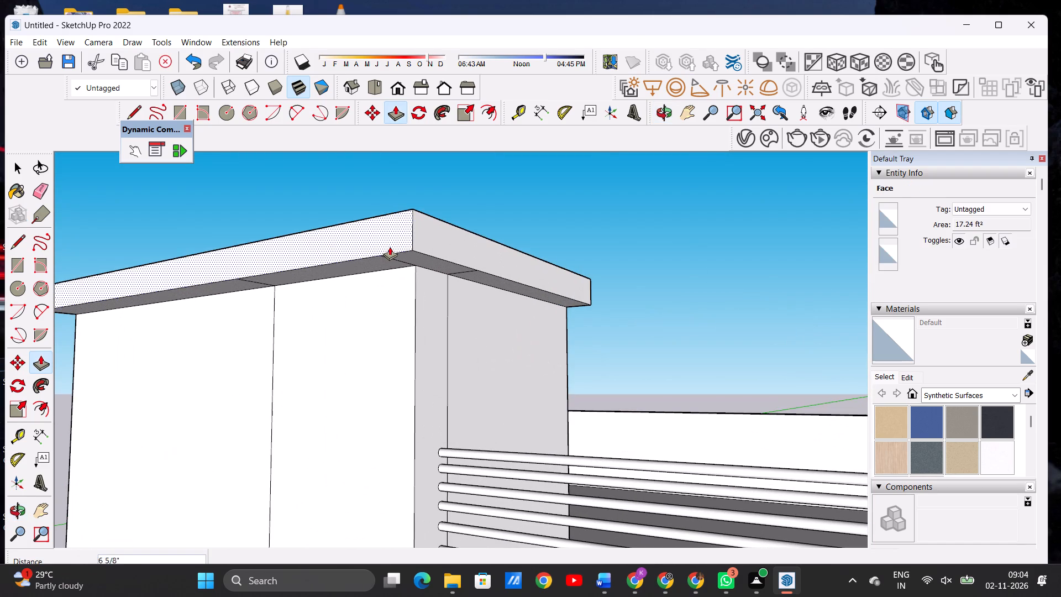
left_click(376, 248)
key("space")
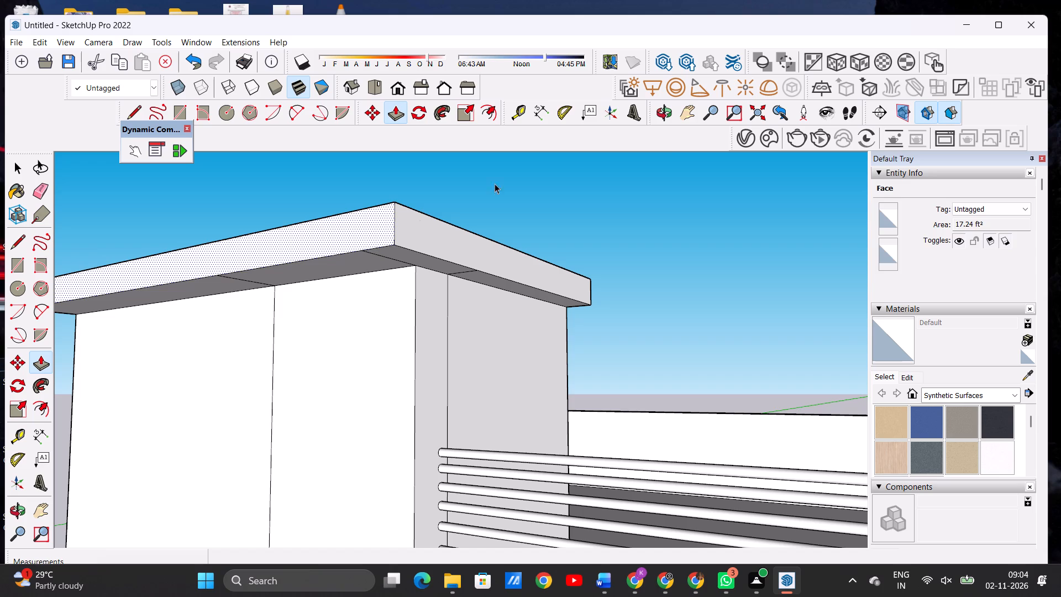
Examine the cap slab's overhangs and the building's overall massing from the front, the railing side and the outer side.
left_click(655, 115)
left_click_drag(405, 222, 451, 305)
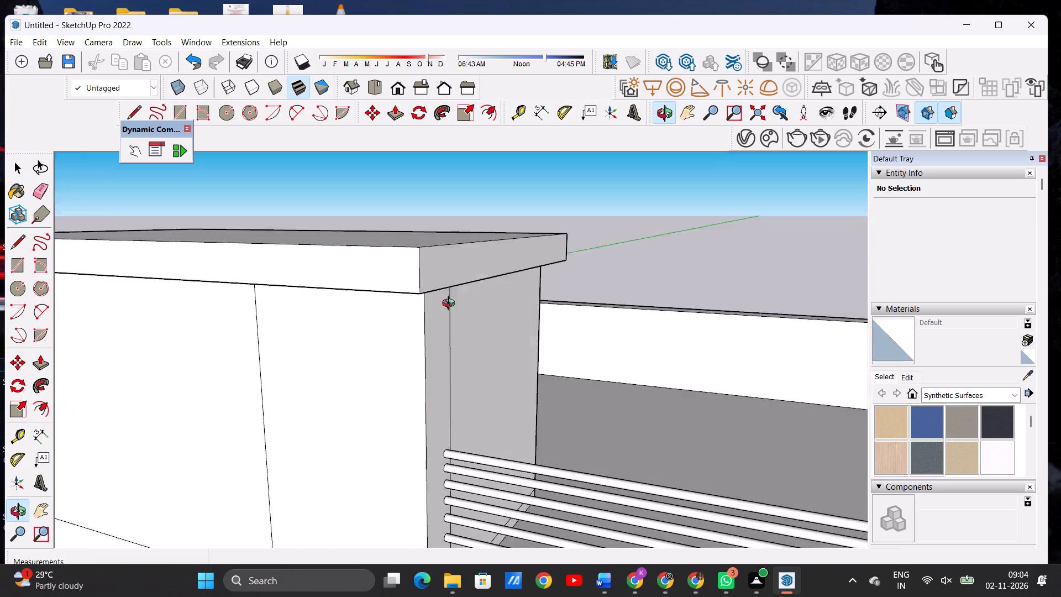
left_click_drag(451, 305, 482, 357)
scroll(495, 329, "down", 6)
scroll(495, 329, "up", 1)
scroll(495, 329, "down", 12)
left_click_drag(423, 391, 593, 281)
left_click_drag(401, 305, 419, 306)
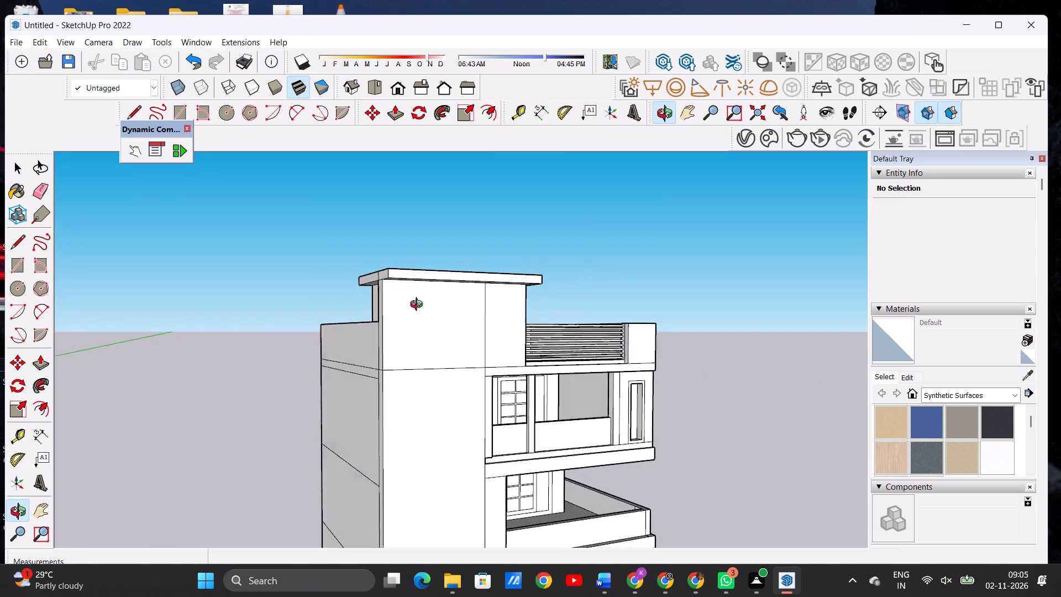
left_click_drag(419, 306, 288, 326)
scroll(296, 338, "down", 8)
scroll(378, 341, "up", 9)
scroll(378, 342, "down", 1)
scroll(378, 342, "up", 1)
scroll(378, 342, "down", 1)
scroll(378, 342, "up", 1)
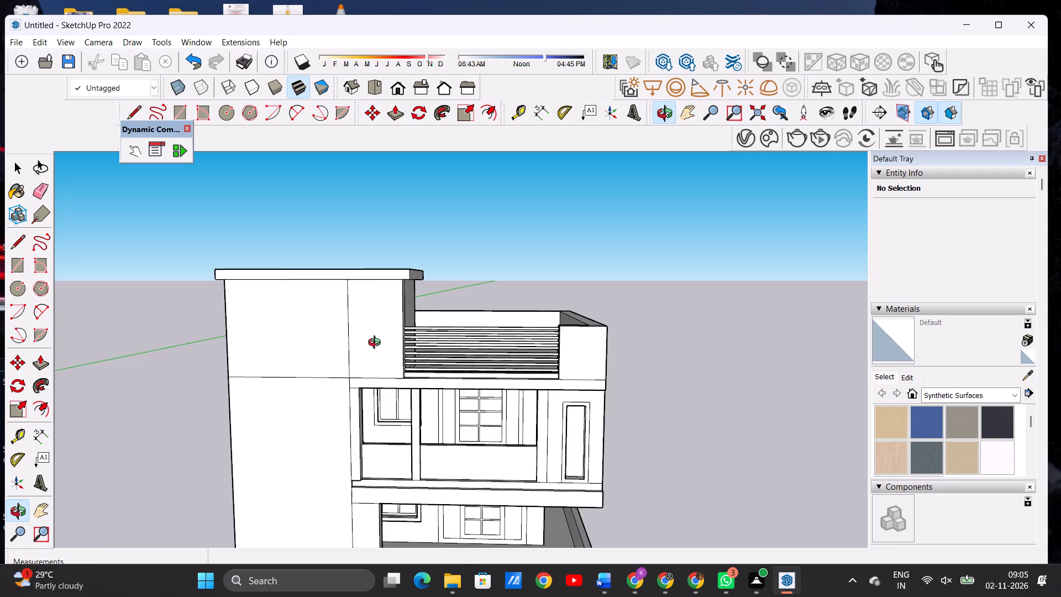
left_click_drag(377, 344, 385, 366)
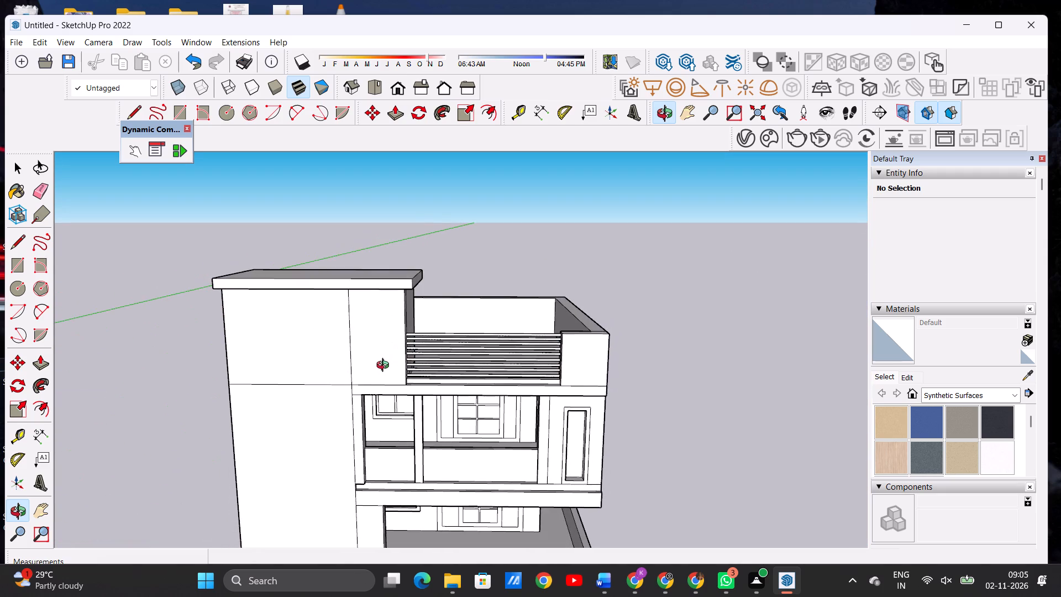
scroll(380, 360, "down", 12)
scroll(425, 365, "up", 1)
scroll(427, 365, "down", 1)
scroll(427, 365, "up", 5)
left_click_drag(345, 370, 369, 352)
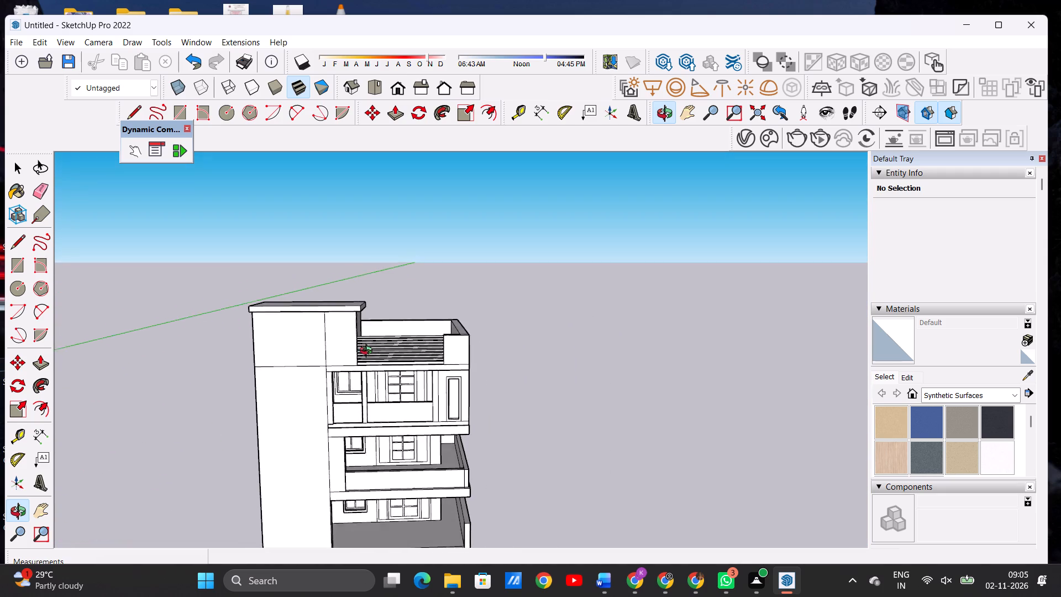
left_click_drag(369, 352, 360, 348)
scroll(447, 362, "up", 7)
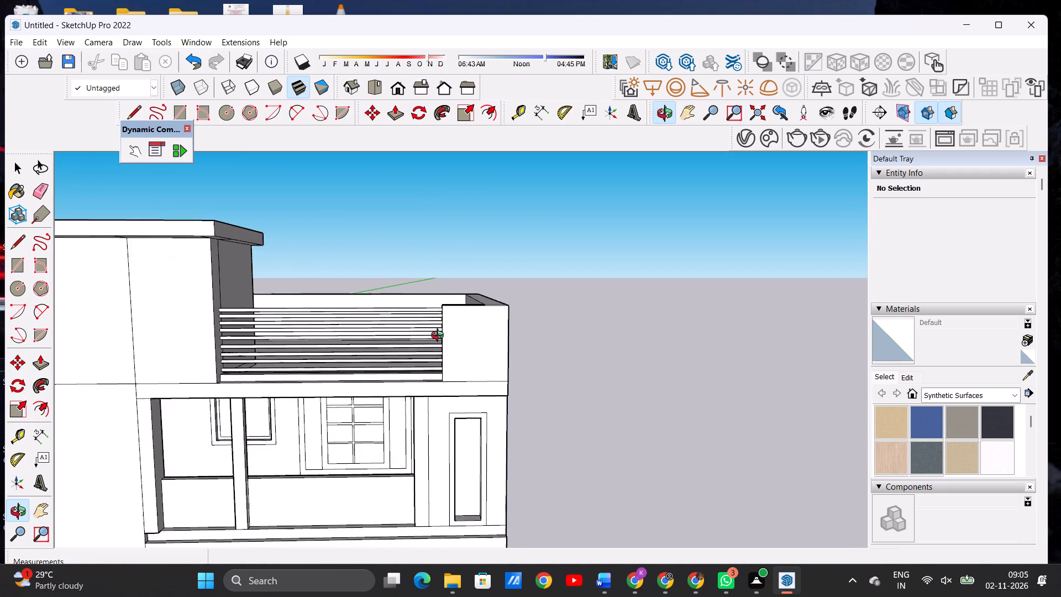
scroll(440, 337, "up", 3)
left_click_drag(466, 341, 423, 351)
left_click_drag(335, 355, 373, 352)
scroll(418, 355, "down", 18)
left_click_drag(315, 365, 346, 366)
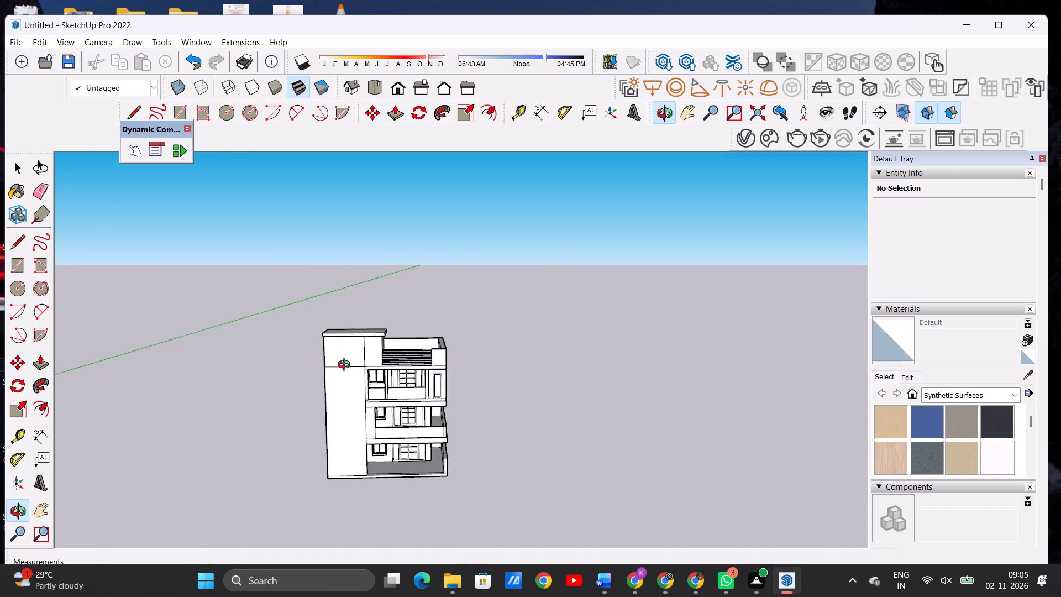
left_click_drag(346, 366, 479, 365)
left_click_drag(325, 376, 521, 375)
left_click_drag(392, 387, 530, 390)
scroll(500, 367, "up", 15)
left_click_drag(490, 357, 393, 366)
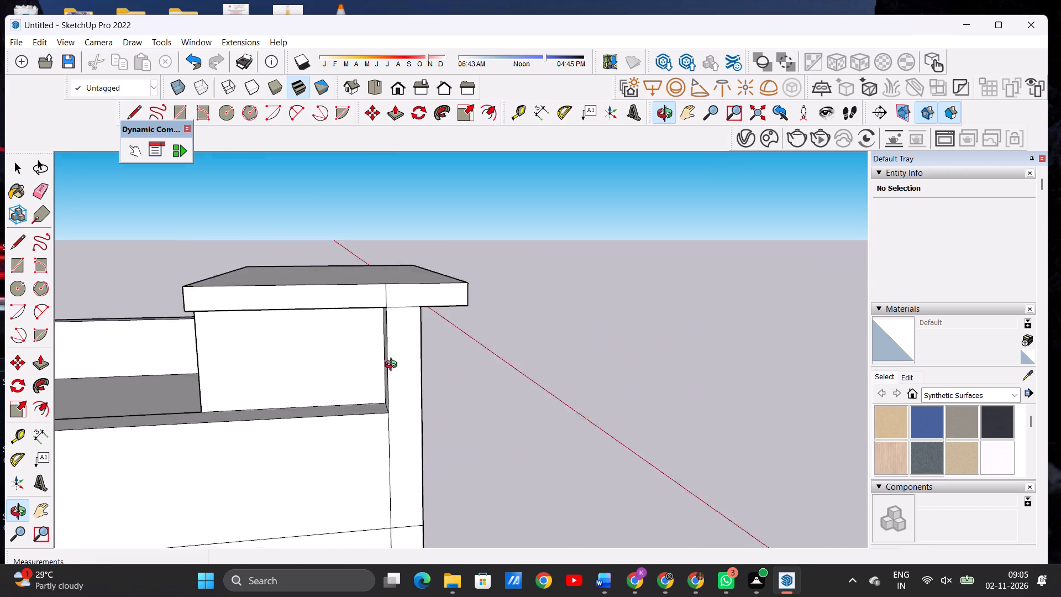
left_click_drag(393, 366, 213, 366)
scroll(348, 373, "down", 10)
left_click_drag(406, 373, 254, 353)
left_click_drag(241, 346, 212, 334)
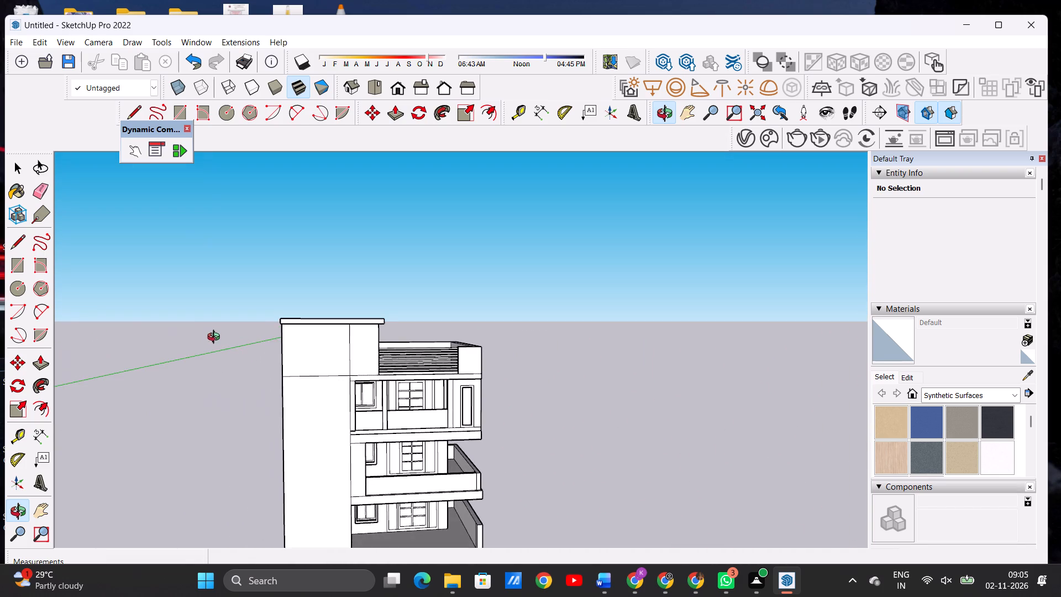
scroll(380, 392, "down", 14)
scroll(385, 402, "up", 6)
scroll(402, 394, "down", 1)
scroll(402, 394, "up", 7)
left_click_drag(437, 402, 424, 400)
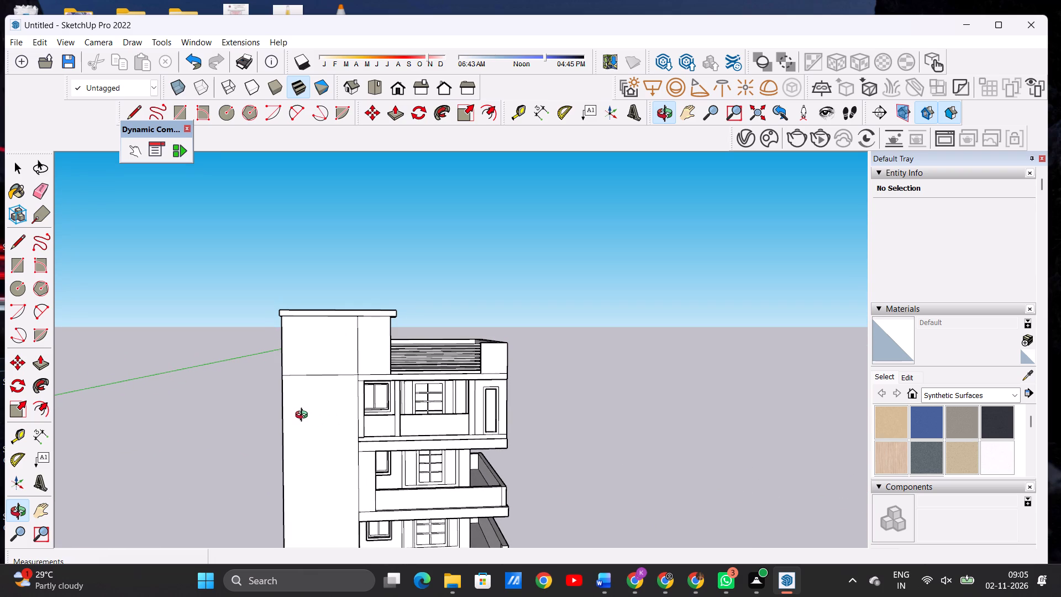
Examine the top-floor balcony's base ledge and its junction with the tall front wall, up close and against the whole front.
scroll(396, 445, "up", 8)
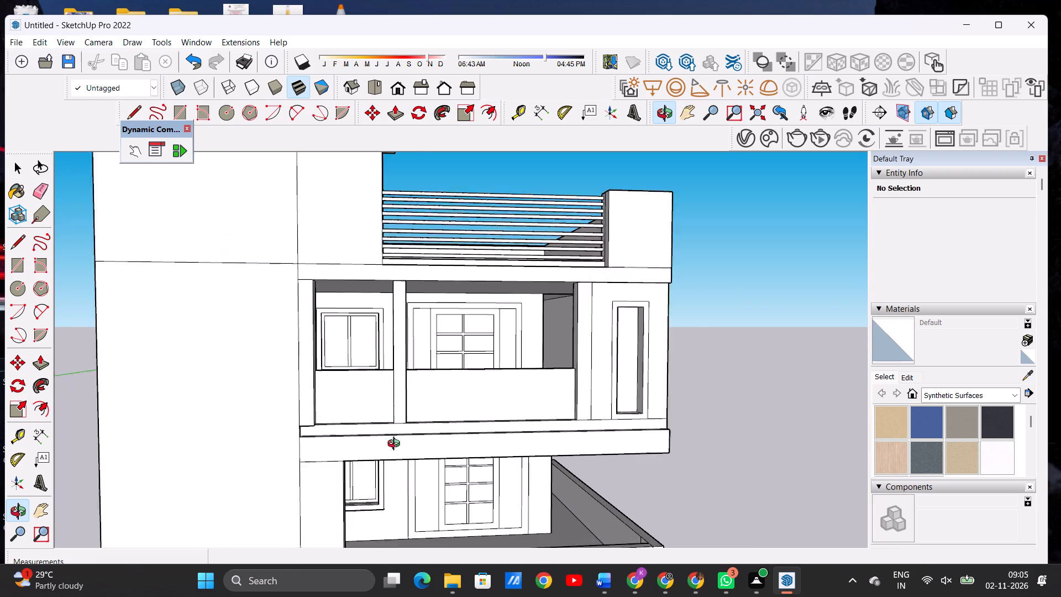
scroll(396, 445, "up", 3)
left_click_drag(396, 432, 293, 502)
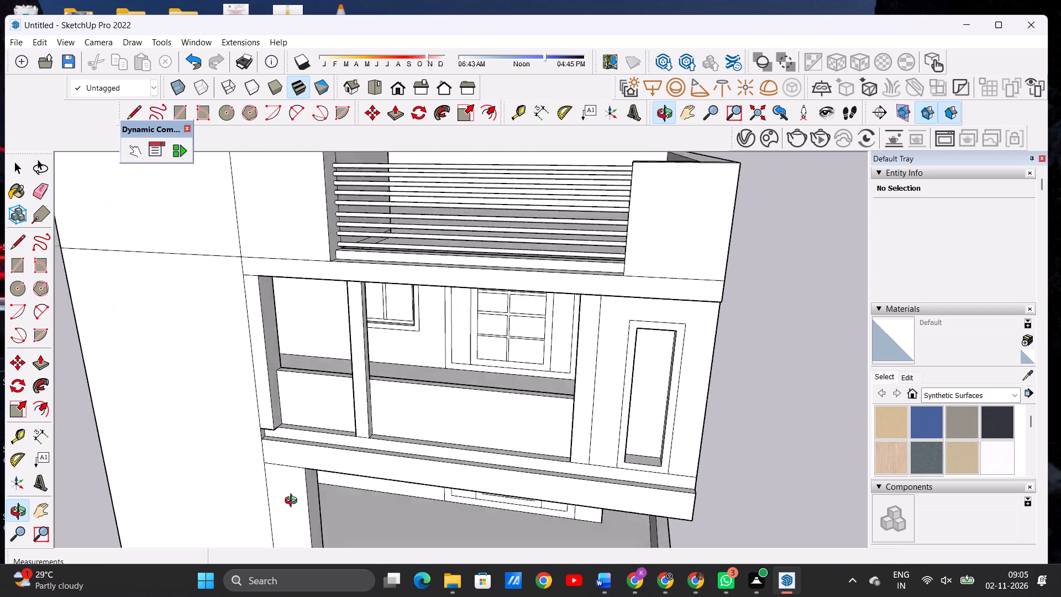
left_click_drag(293, 502, 275, 502)
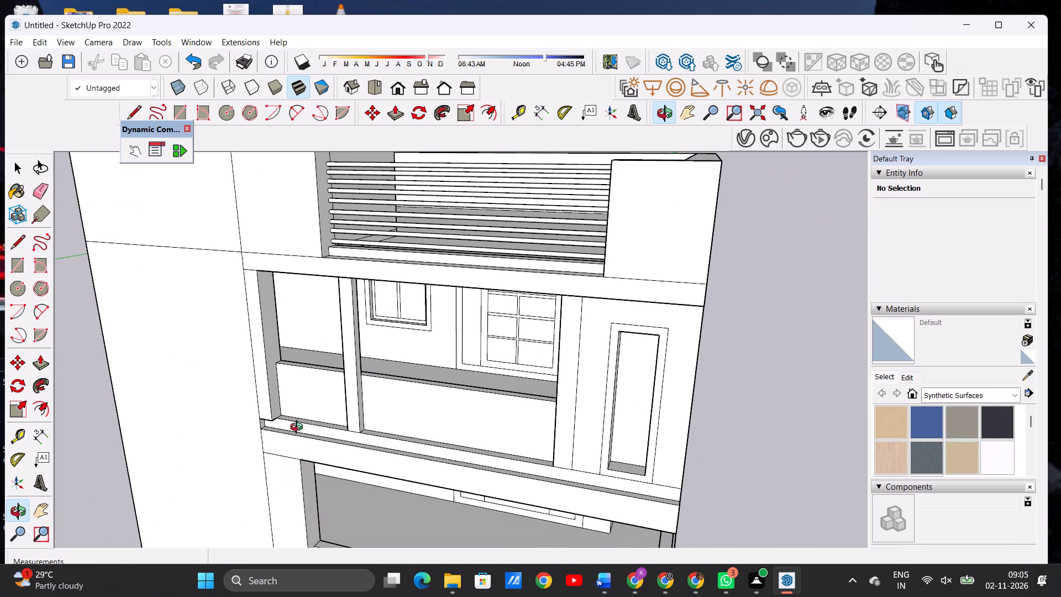
scroll(299, 428, "up", 6)
left_click_drag(276, 430, 296, 415)
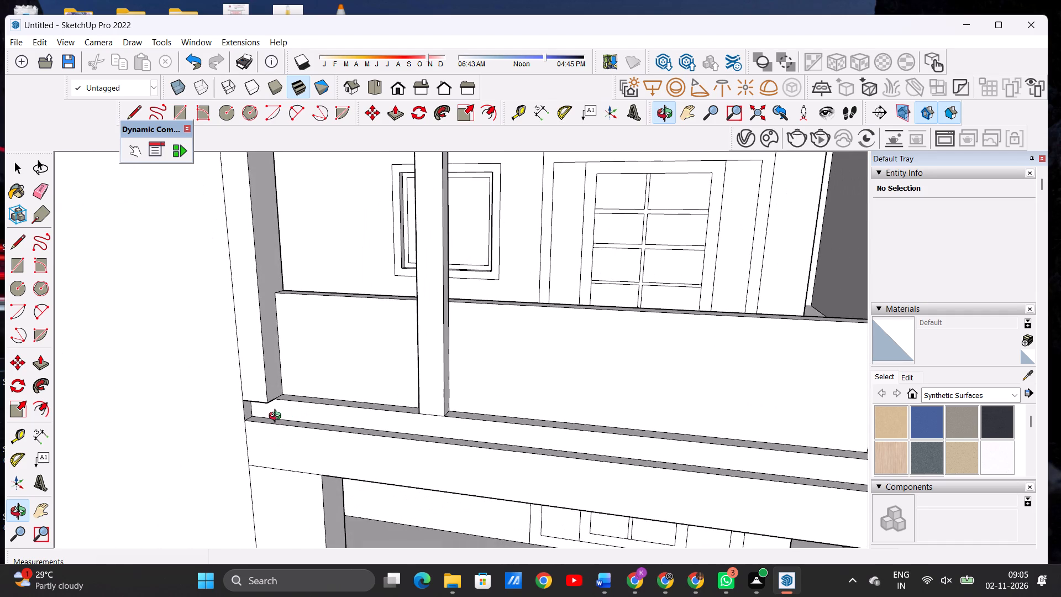
scroll(285, 410, "up", 7)
left_click_drag(286, 413, 397, 378)
scroll(283, 412, "down", 13)
scroll(276, 416, "up", 1)
scroll(276, 416, "down", 7)
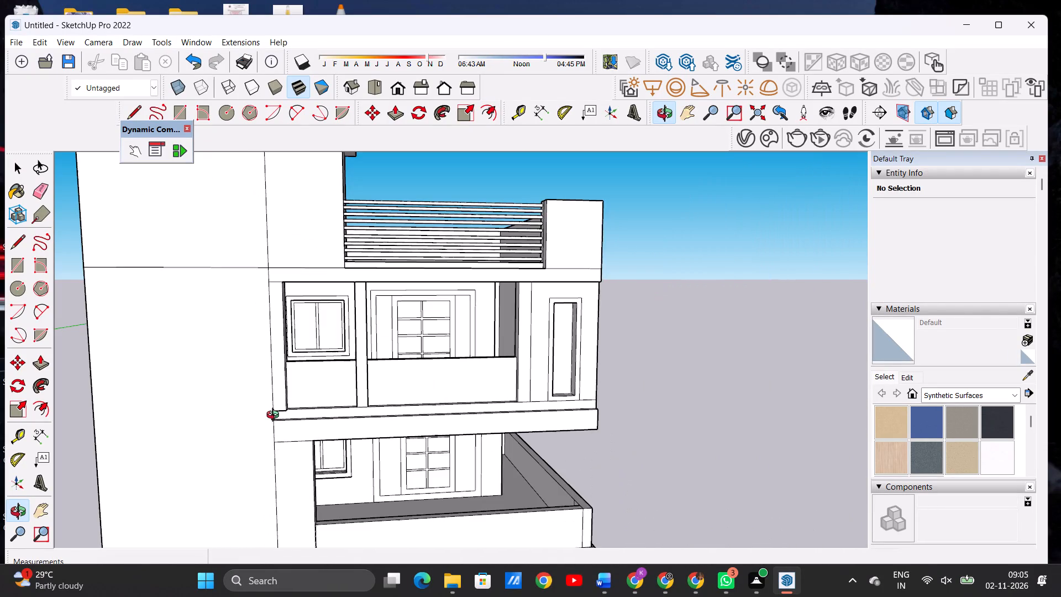
scroll(275, 416, "down", 7)
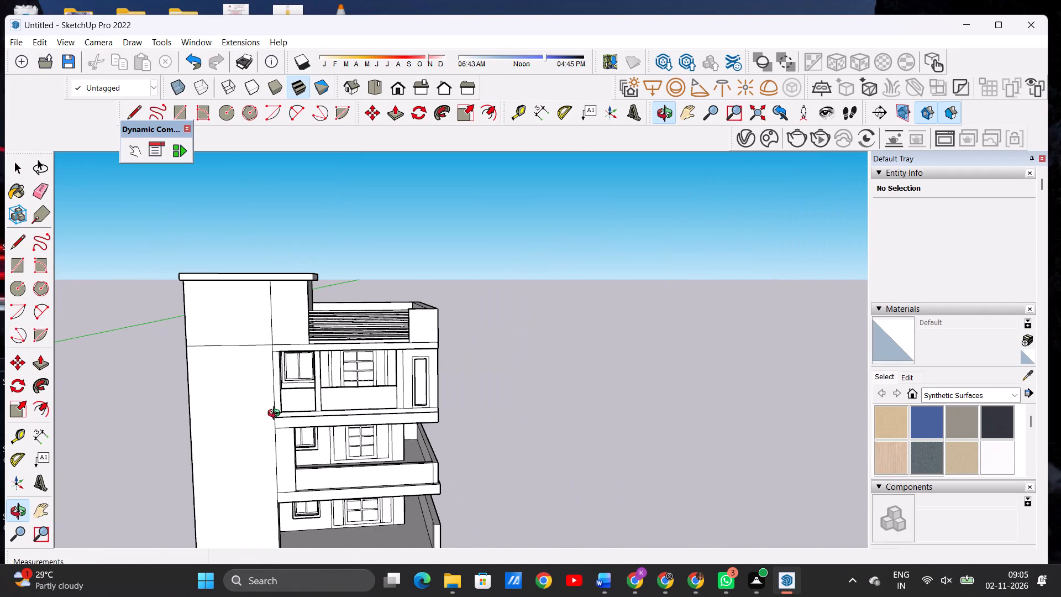
scroll(330, 422, "up", 2)
scroll(330, 422, "down", 1)
scroll(330, 422, "up", 10)
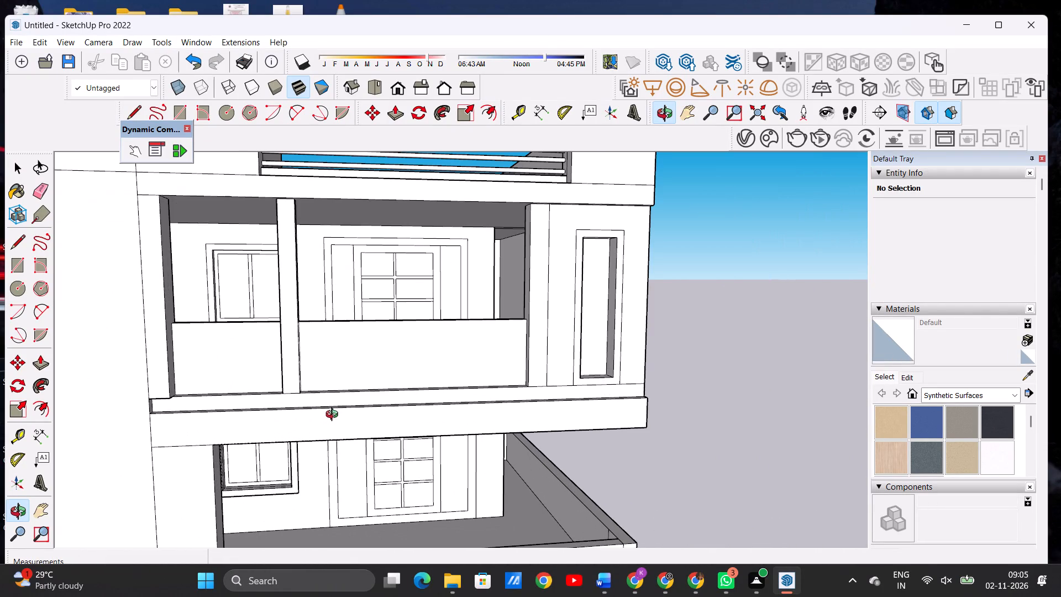
scroll(180, 395, "up", 2)
scroll(180, 395, "down", 1)
scroll(180, 395, "up", 10)
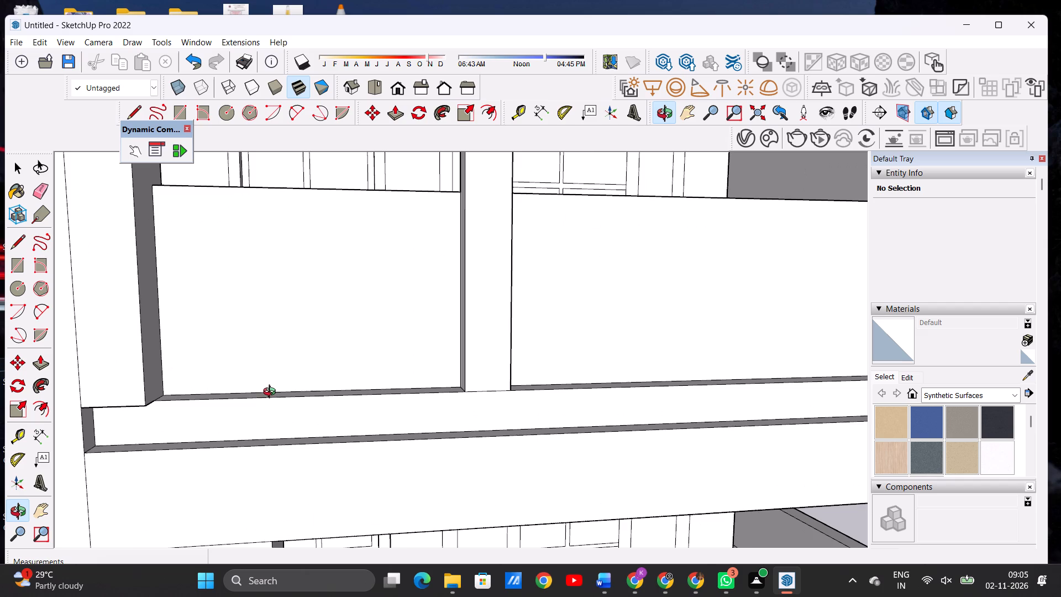
left_click_drag(272, 393, 135, 436)
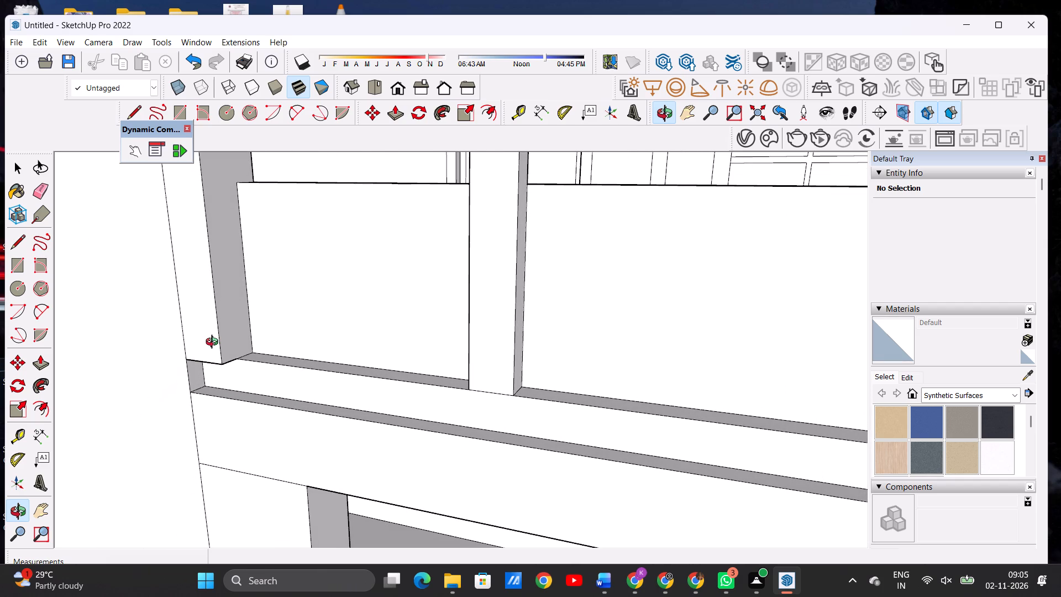
scroll(214, 343, "up", 5)
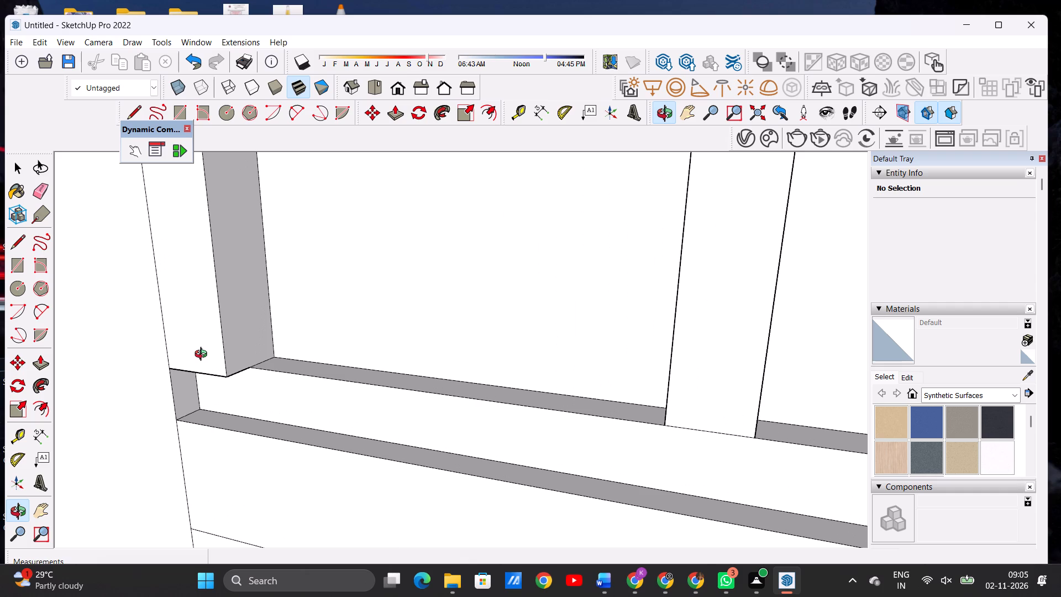
scroll(210, 349, "down", 11)
left_click_drag(374, 389, 439, 352)
scroll(280, 355, "down", 6)
left_click_drag(381, 357, 387, 332)
left_click_drag(391, 336, 391, 337)
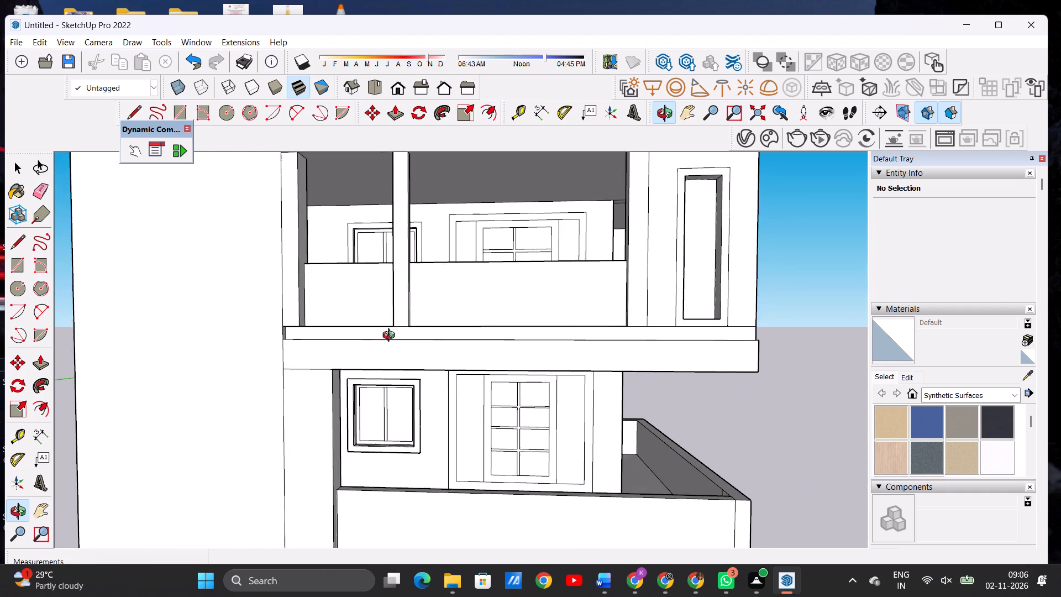
left_click_drag(391, 337, 394, 352)
scroll(390, 352, "down", 1)
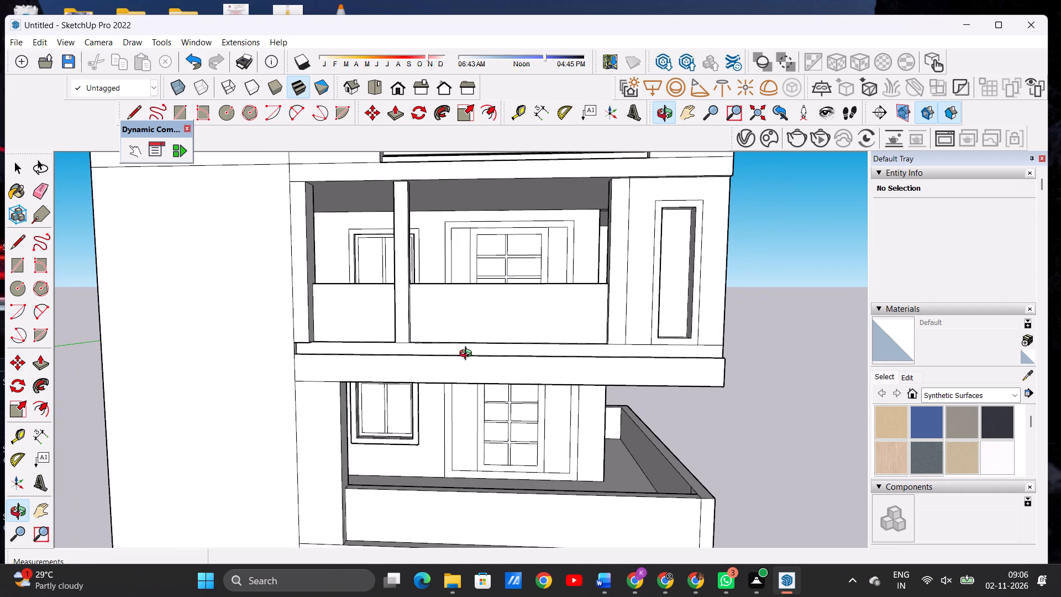
left_click_drag(476, 348, 314, 420)
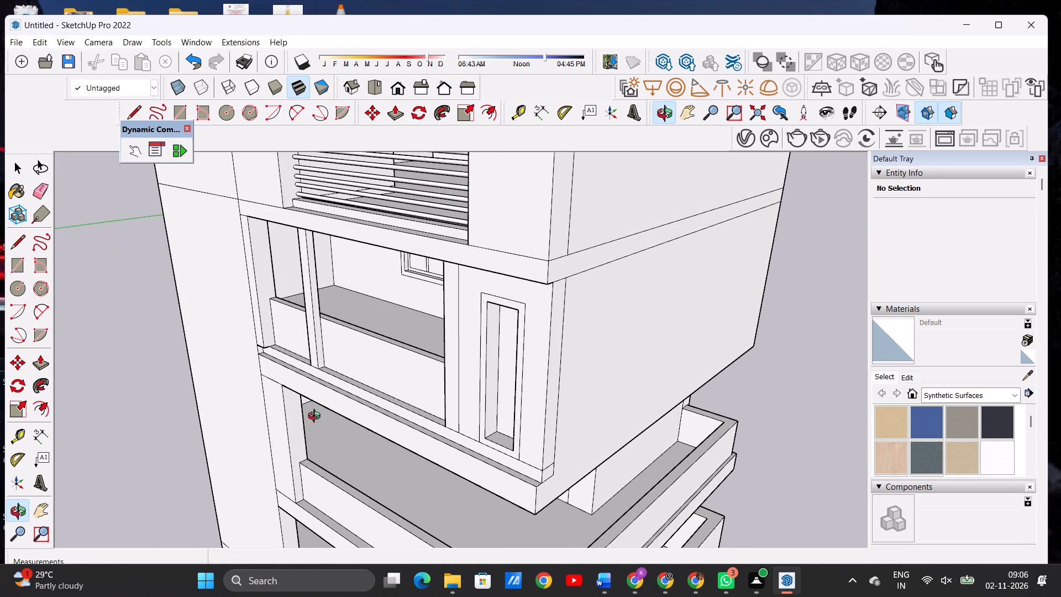
left_click(318, 416)
left_click_drag(288, 373, 321, 356)
scroll(264, 355, "up", 15)
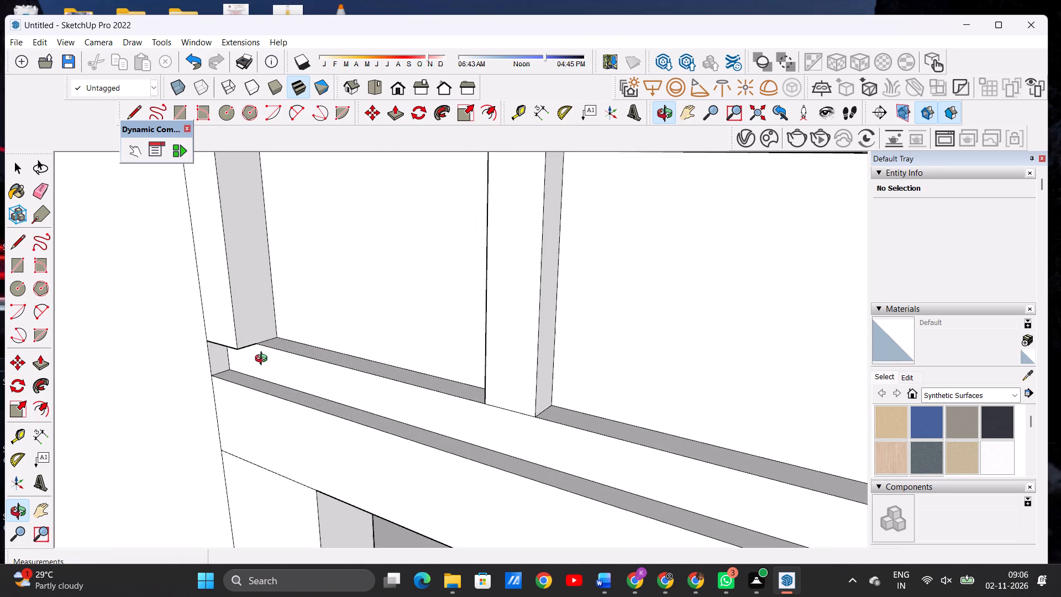
scroll(249, 350, "up", 5)
scroll(249, 350, "down", 1)
scroll(249, 350, "up", 1)
scroll(250, 362, "down", 11)
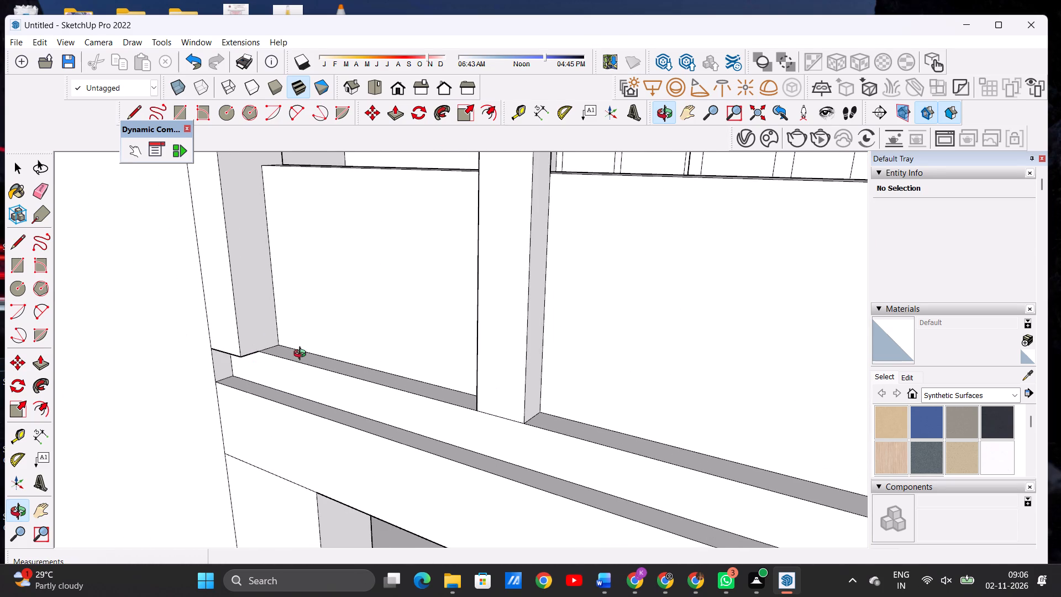
scroll(302, 355, "down", 3)
scroll(303, 355, "up", 1)
scroll(303, 355, "down", 9)
scroll(354, 370, "up", 2)
scroll(364, 366, "down", 15)
left_click_drag(342, 368, 553, 323)
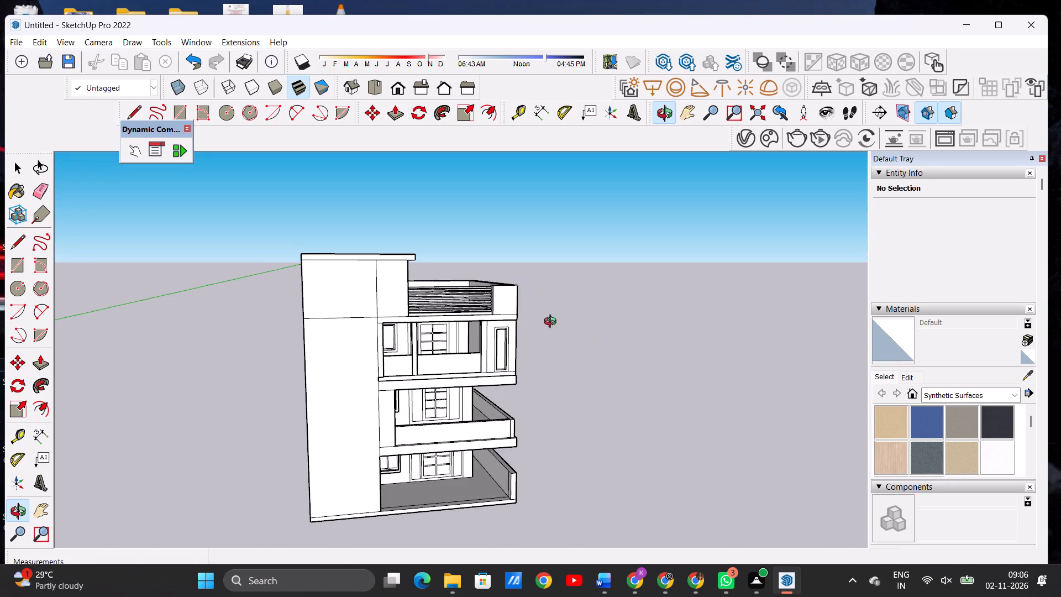
left_click_drag(553, 323, 497, 316)
scroll(555, 348, "down", 5)
left_click_drag(405, 385, 394, 374)
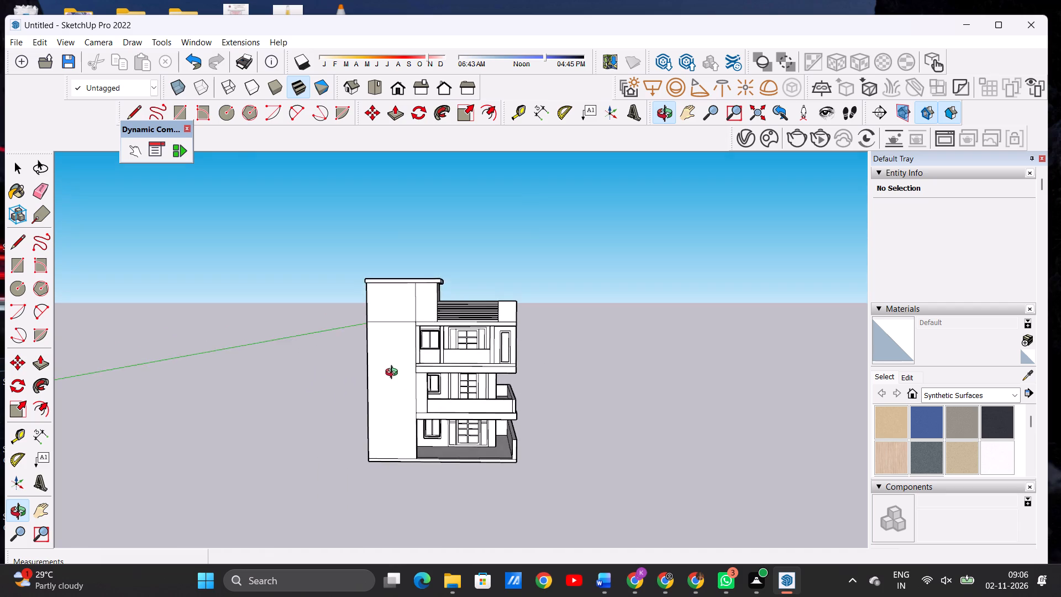
Draw a horizontal line about 12' 1/2" long across the tall front wall, level with the first-floor balcony parapet.
left_click_drag(394, 374, 390, 371)
scroll(307, 354, "down", 3)
scroll(371, 349, "down", 1)
scroll(371, 349, "up", 1)
scroll(372, 350, "down", 1)
scroll(372, 350, "up", 3)
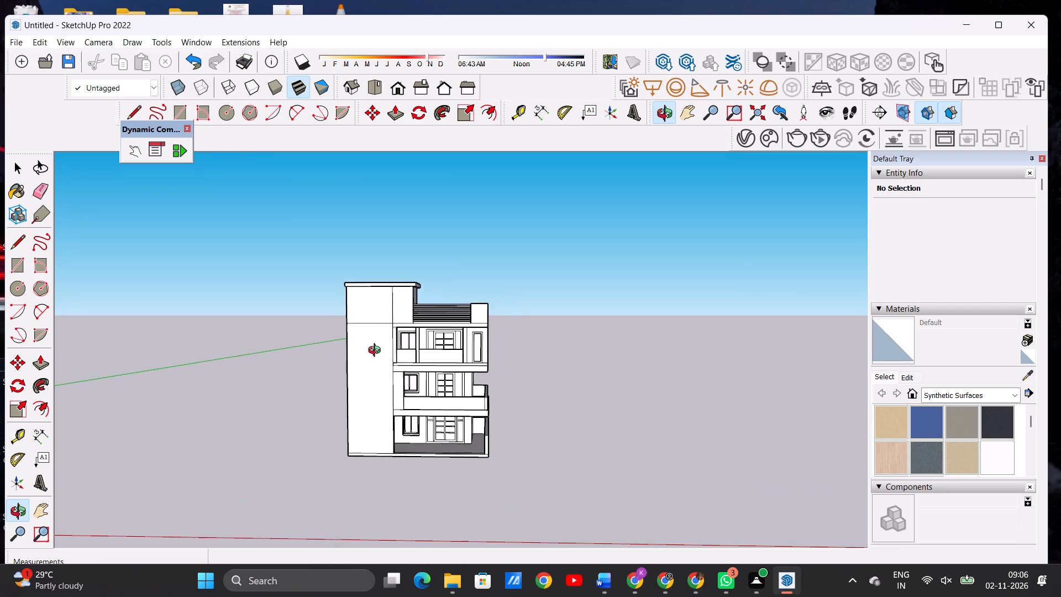
scroll(377, 352, "up", 8)
scroll(386, 344, "down", 5)
scroll(379, 452, "up", 1)
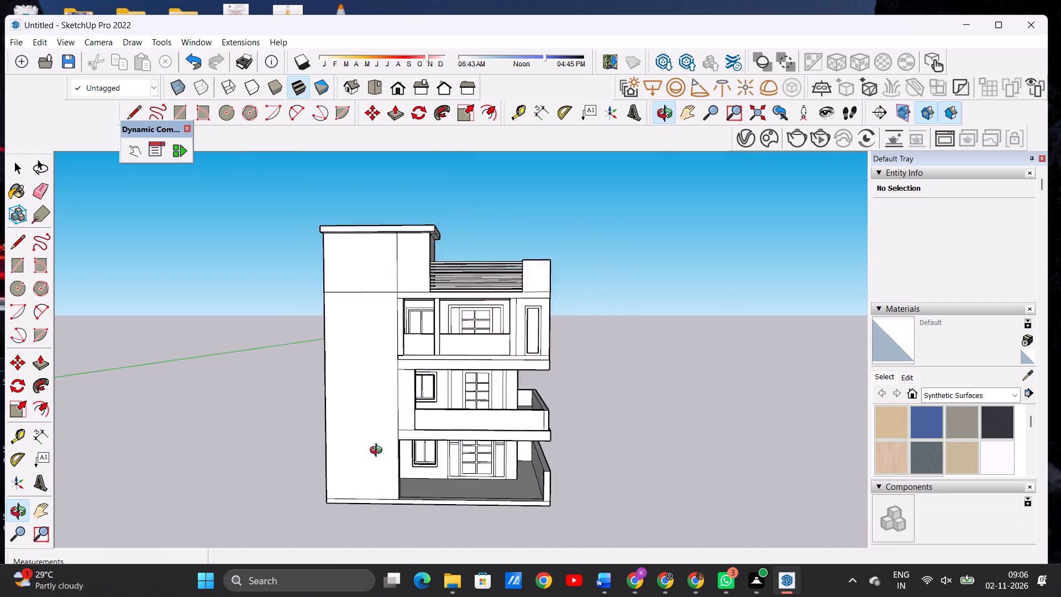
scroll(379, 452, "up", 3)
scroll(407, 405, "up", 4)
key("space")
type("L")
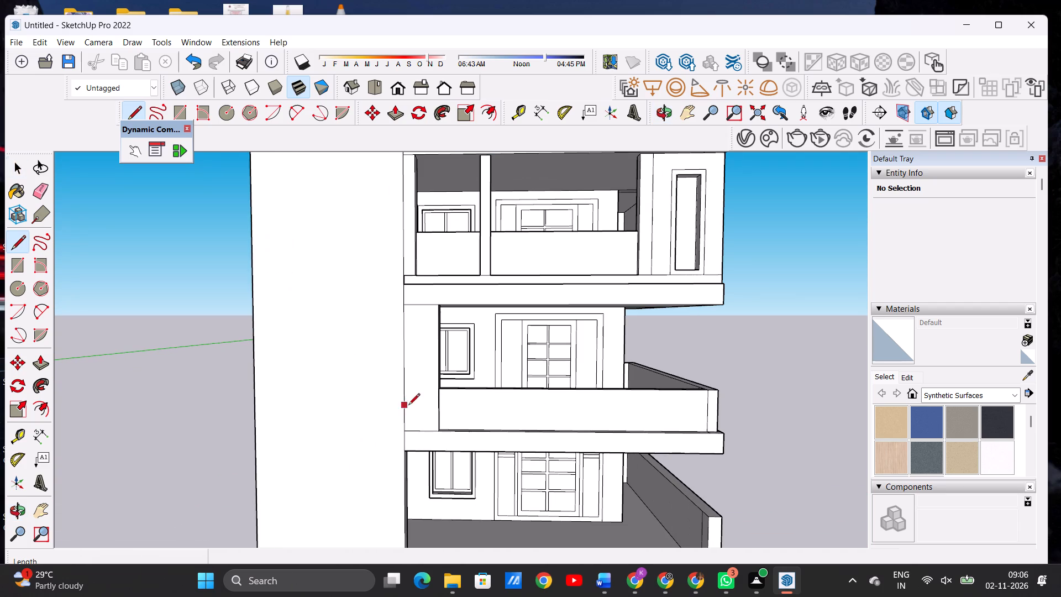
scroll(404, 454, "up", 4)
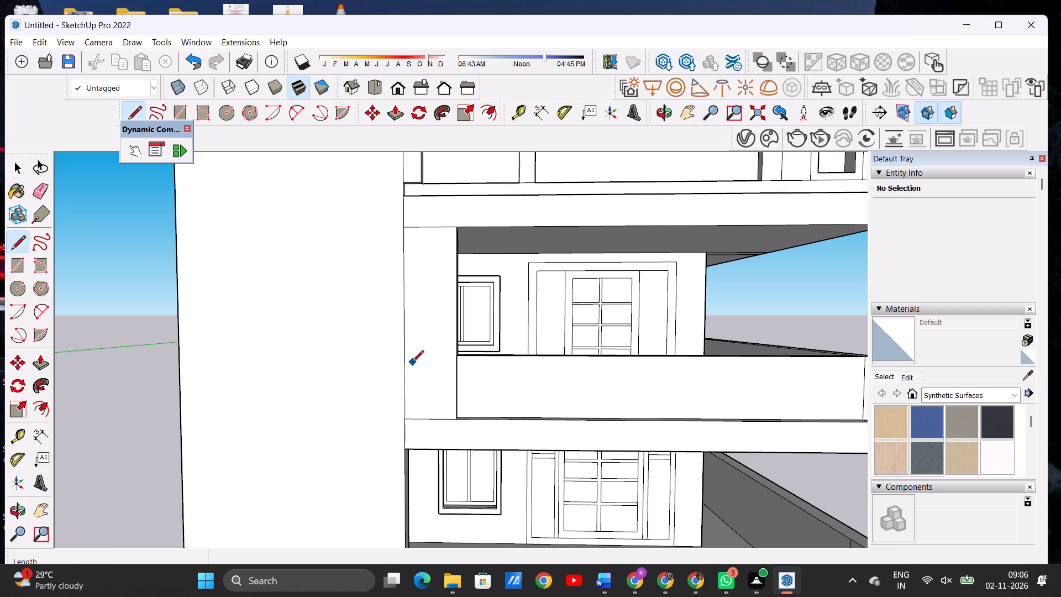
left_click(402, 365)
left_click(180, 367)
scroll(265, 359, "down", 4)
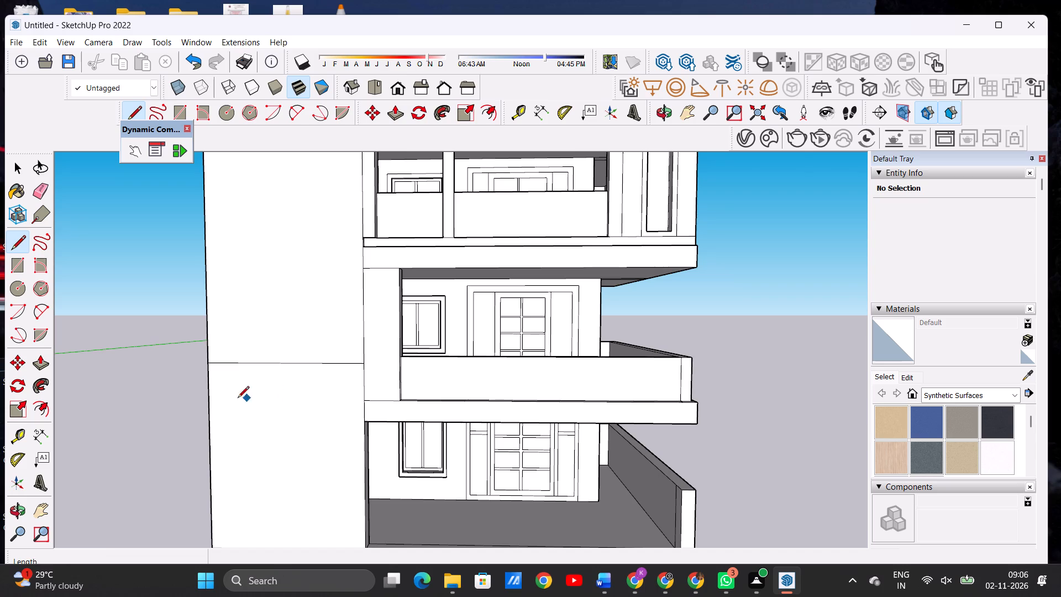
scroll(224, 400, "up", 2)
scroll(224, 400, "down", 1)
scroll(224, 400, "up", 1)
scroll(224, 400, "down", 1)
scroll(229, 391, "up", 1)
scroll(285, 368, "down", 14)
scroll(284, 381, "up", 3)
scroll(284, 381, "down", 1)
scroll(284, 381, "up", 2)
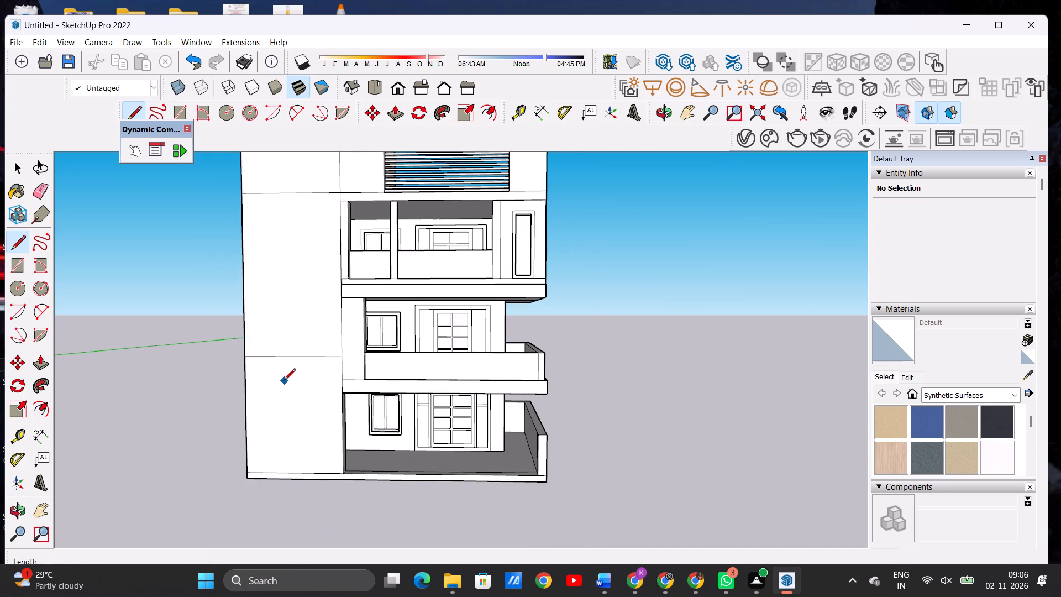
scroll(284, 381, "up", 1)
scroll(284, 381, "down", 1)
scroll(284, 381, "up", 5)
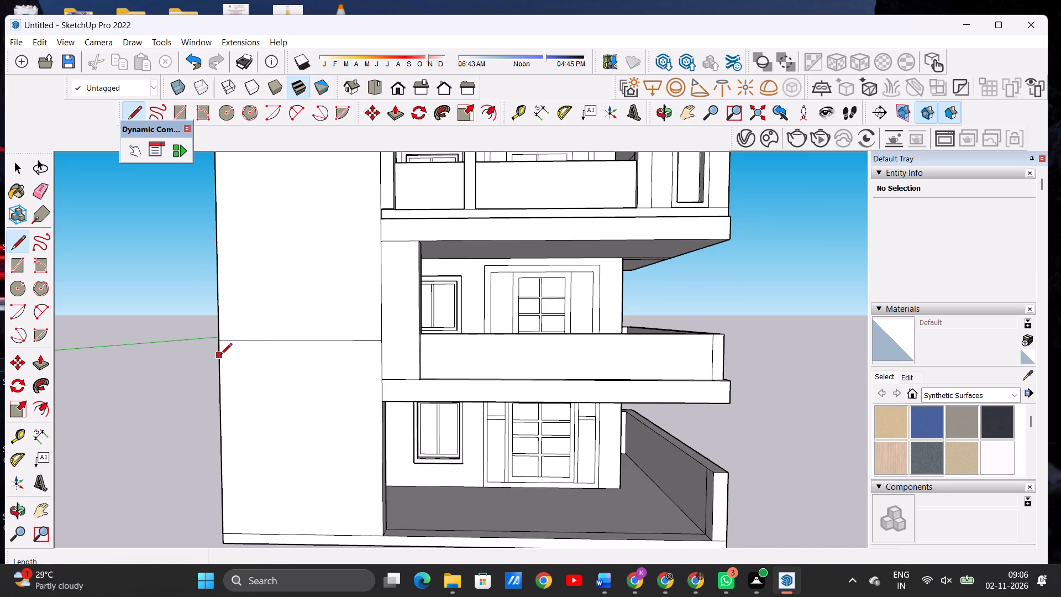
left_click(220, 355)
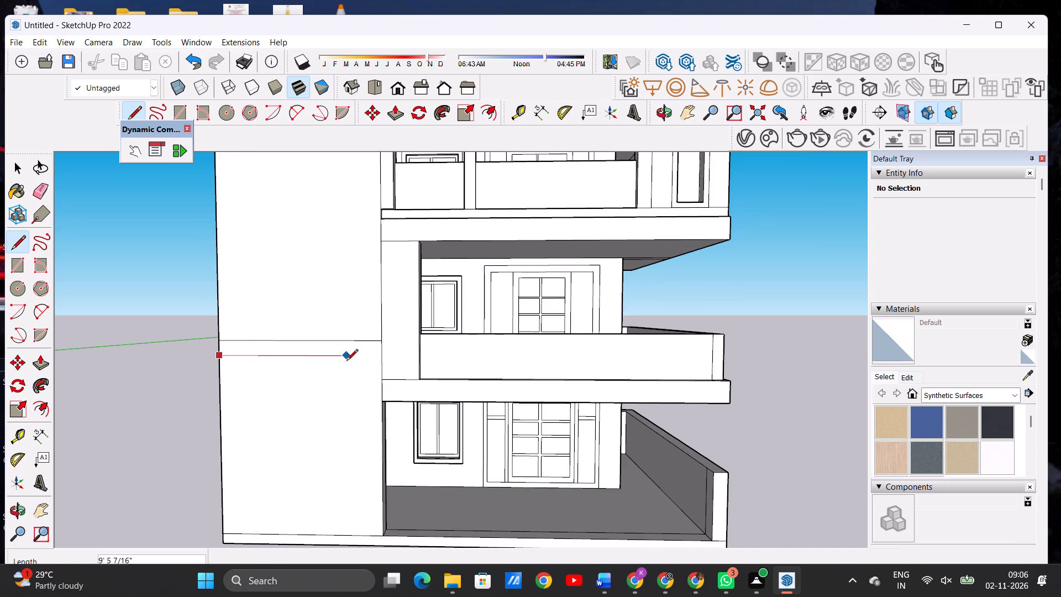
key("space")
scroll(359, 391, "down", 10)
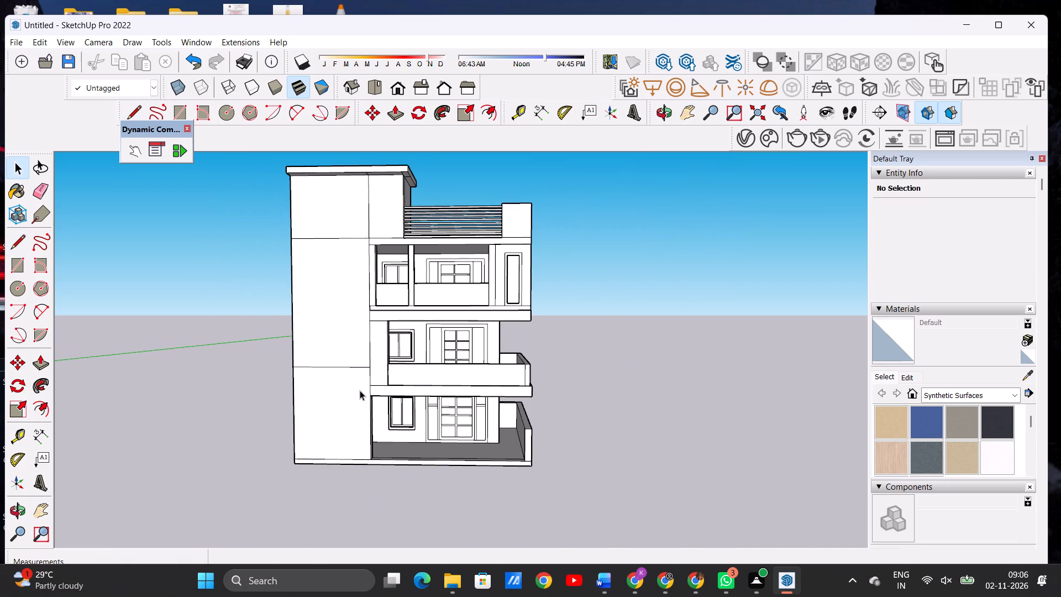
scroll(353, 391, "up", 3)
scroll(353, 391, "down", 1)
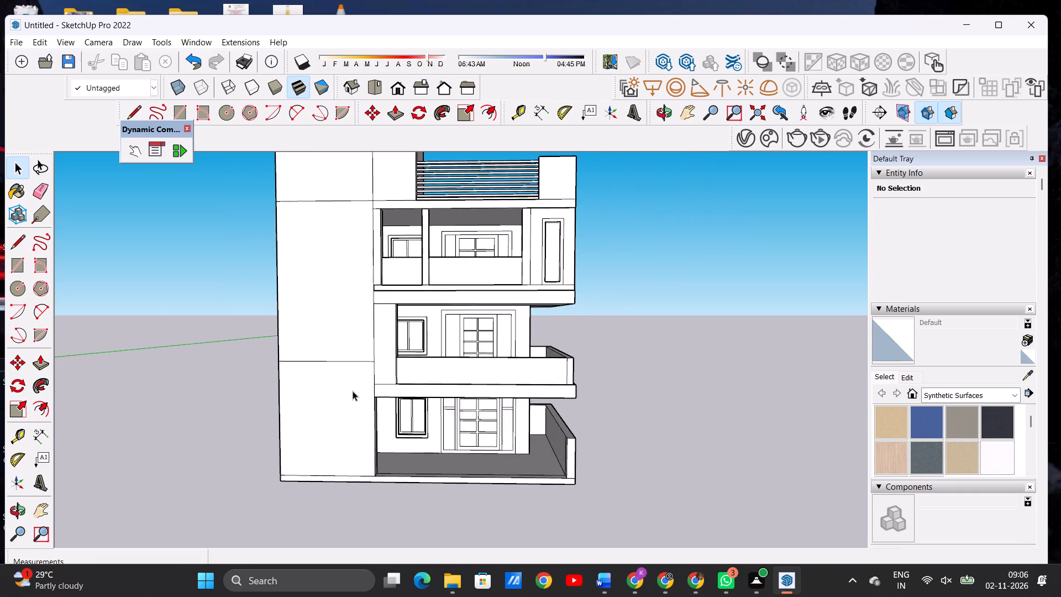
Outline a panel below that line: about 10' 6 3/8" horizontally from the wall's outer edge, and about 13' 8 3/8" down to the plinth line.
scroll(352, 386, "up", 7)
key("l")
scroll(352, 386, "up", 6)
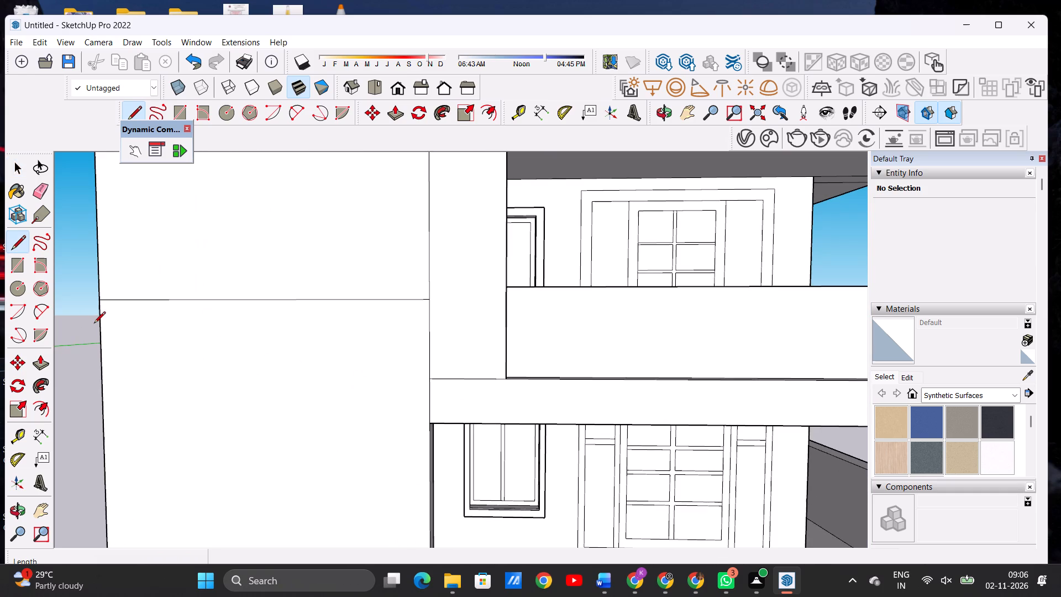
left_click(98, 320)
left_click(387, 321)
scroll(387, 356, "down", 10)
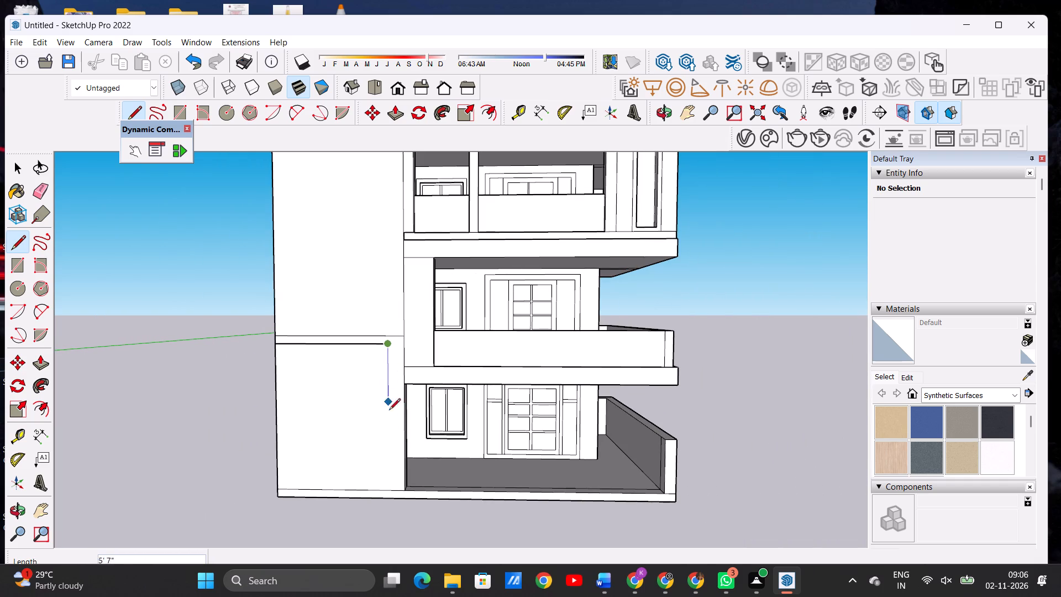
scroll(388, 480, "up", 14)
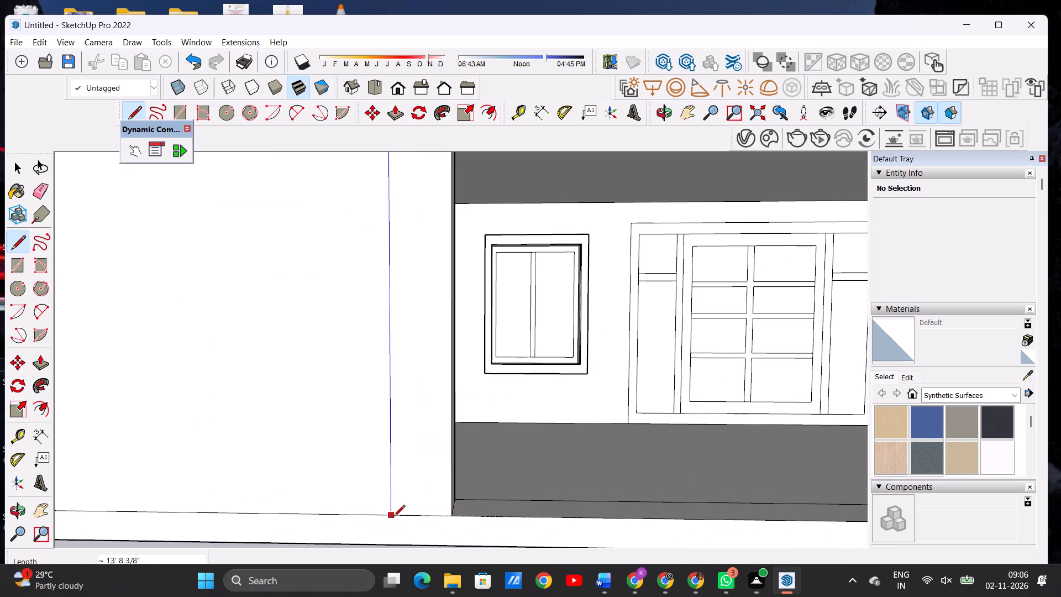
left_click(393, 517)
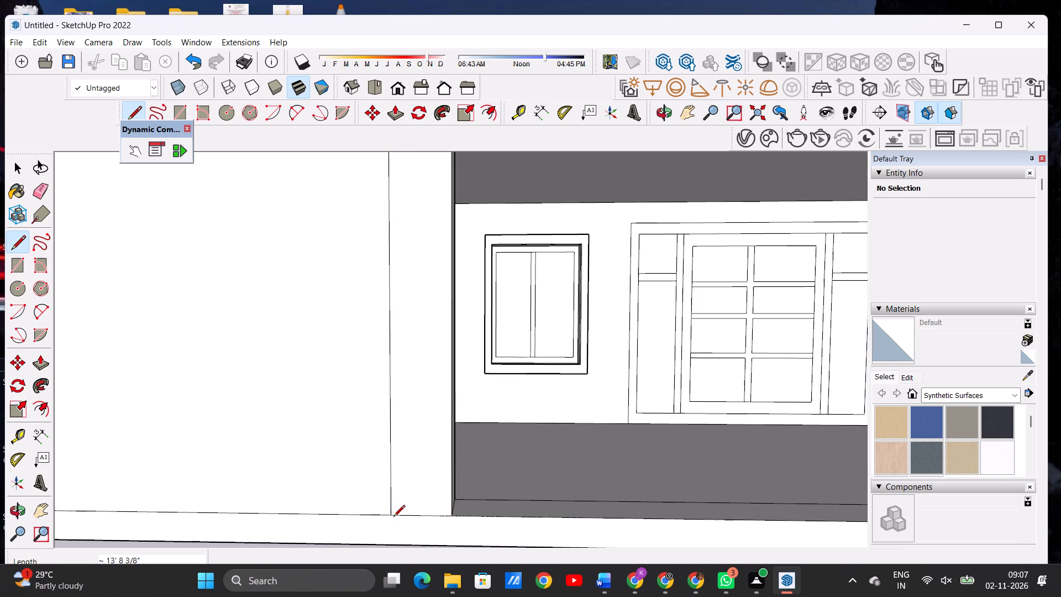
key("space")
Draw a horizontal line about 10' 6 3/8" long just above the plinth line, from the wall's outer edge to the panel's vertical line.
scroll(397, 488, "down", 13)
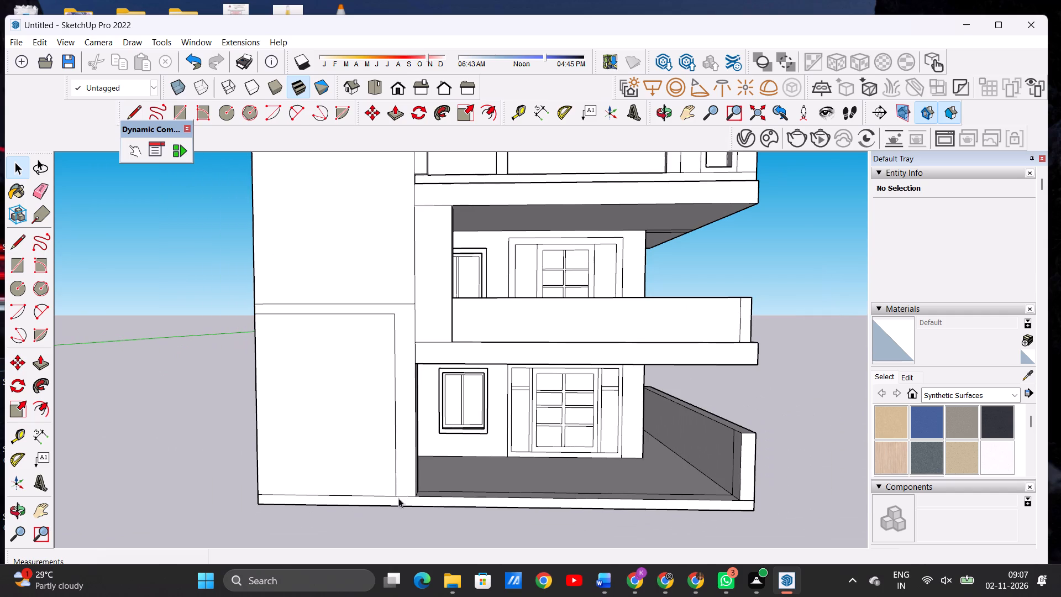
scroll(395, 502, "up", 1)
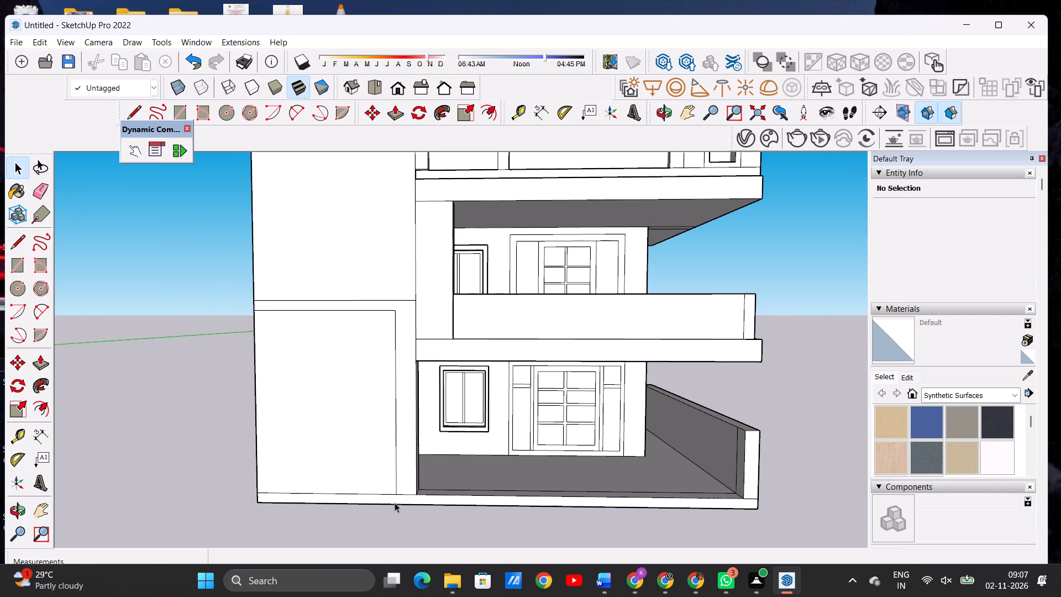
scroll(409, 475, "down", 1)
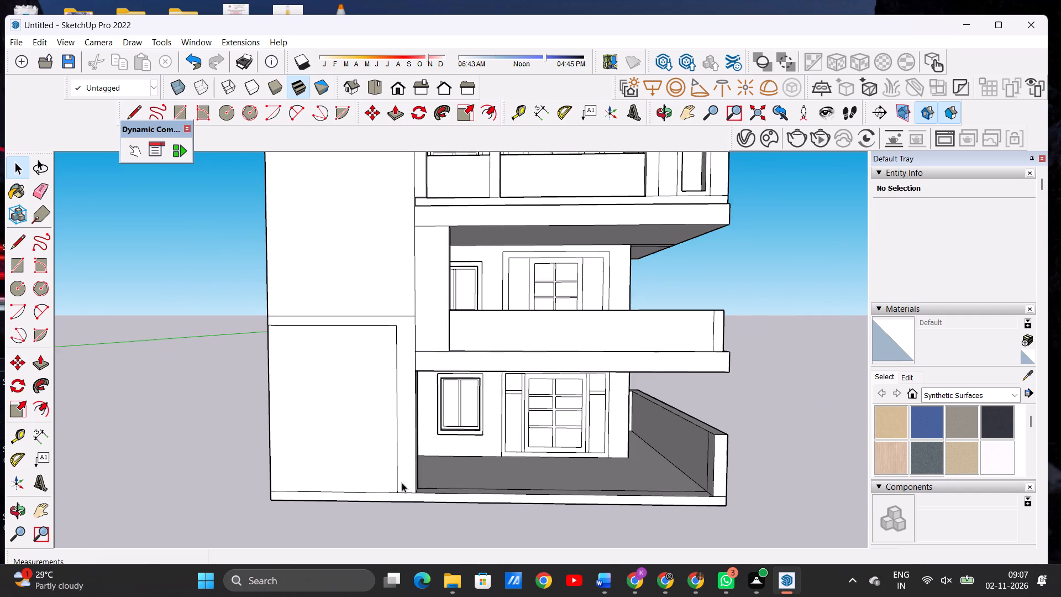
scroll(402, 483, "down", 2)
scroll(397, 496, "up", 18)
scroll(388, 492, "down", 1)
scroll(388, 492, "up", 1)
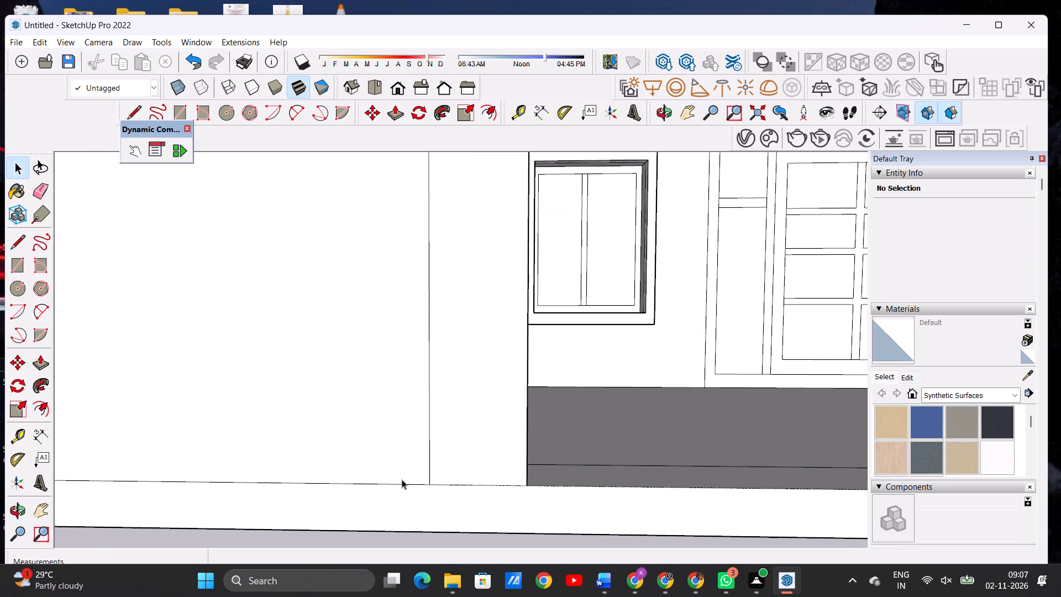
key("l")
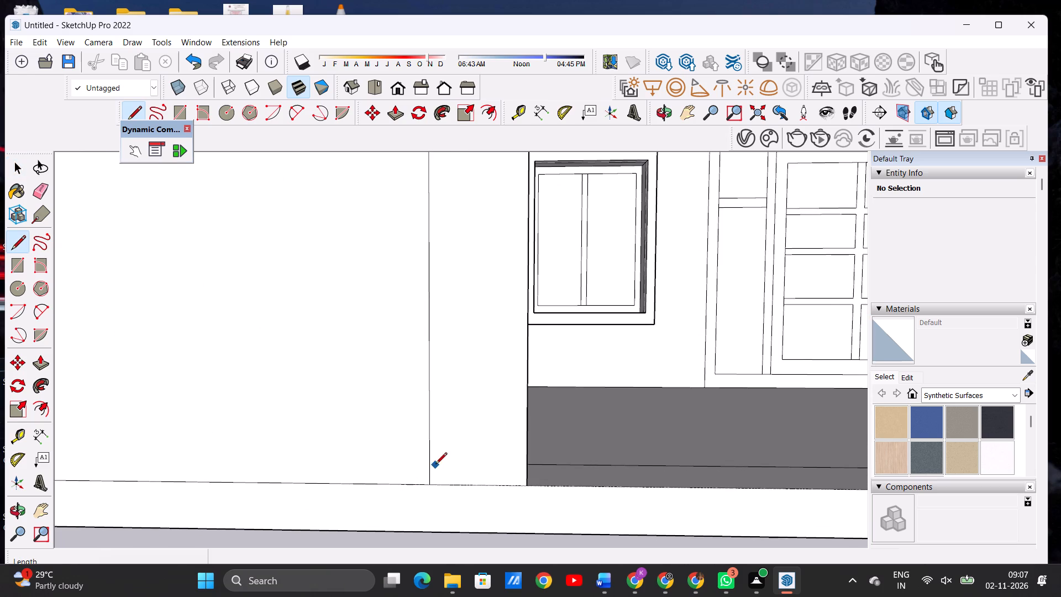
scroll(439, 462, "down", 2)
scroll(444, 462, "up", 1)
scroll(445, 461, "down", 13)
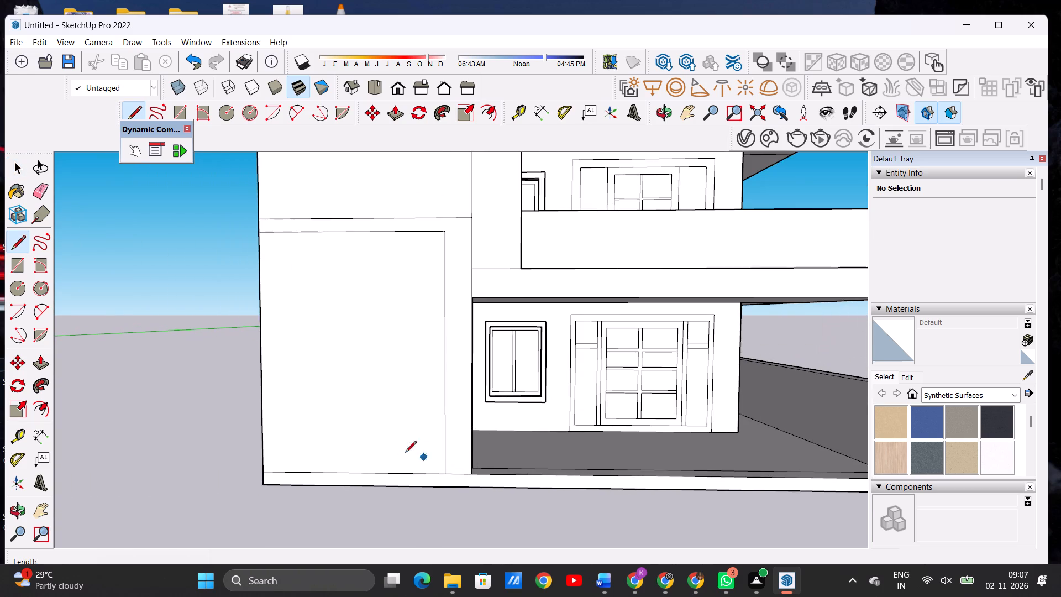
scroll(307, 447, "up", 4)
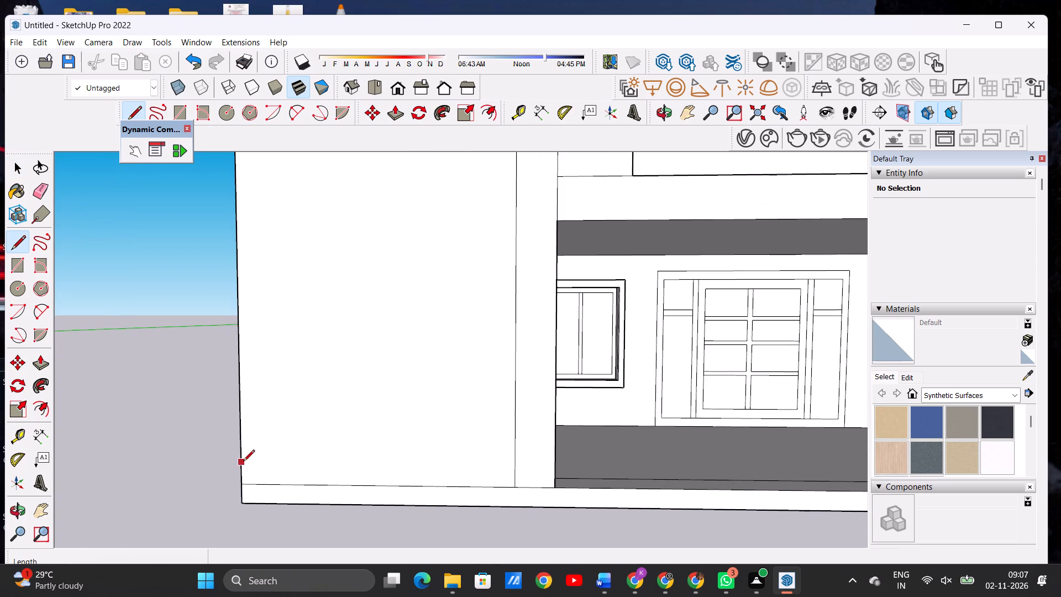
left_click(243, 463)
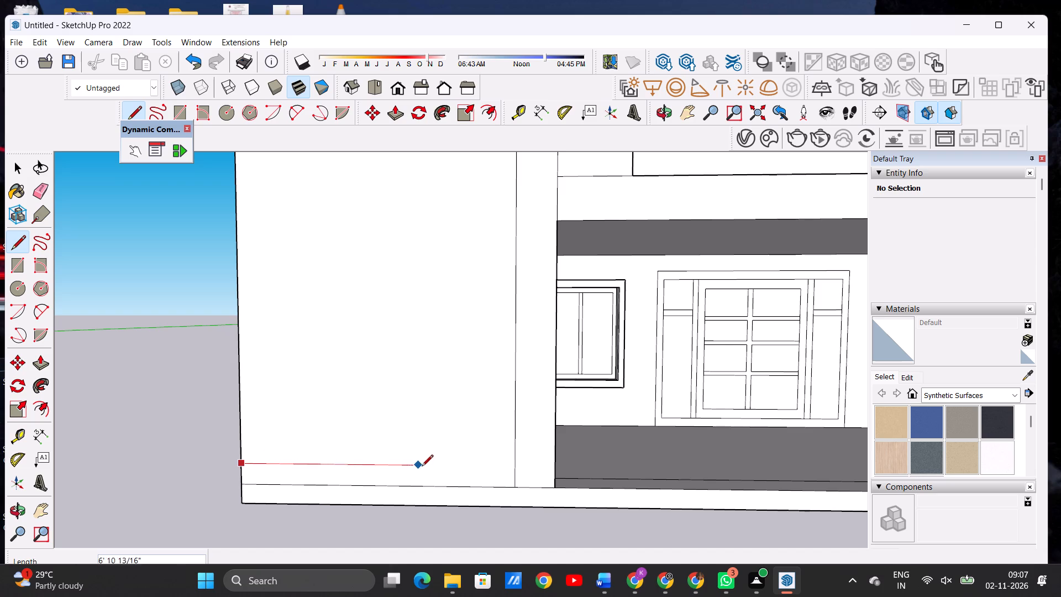
left_click(512, 469)
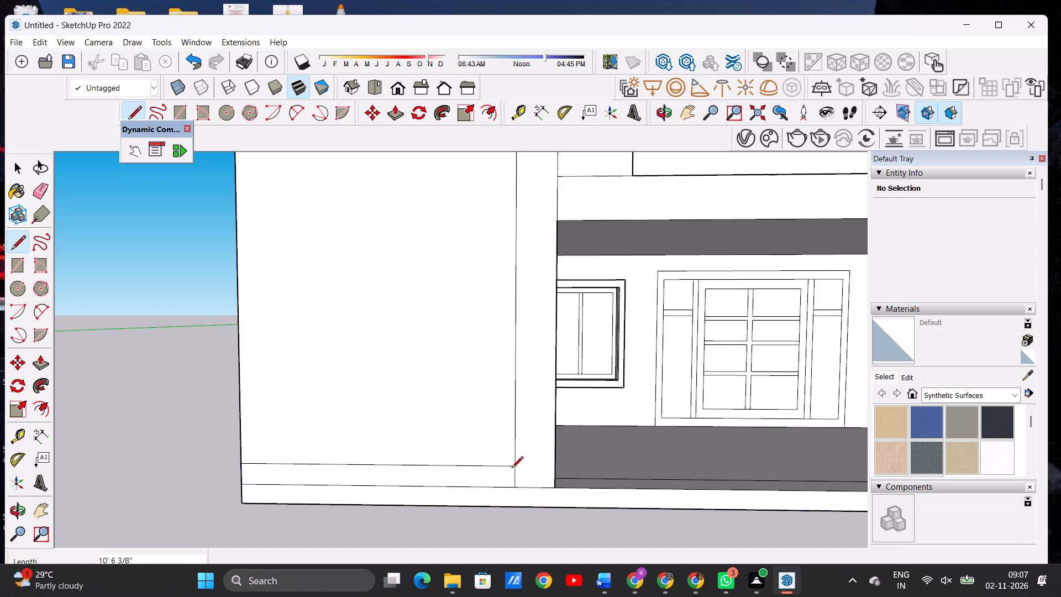
Erase the plinth's top line below the panel, between the wall's outer edge and the panel's vertical line.
key("space")
type("E")
left_click_drag(482, 490, 481, 495)
left_click_drag(482, 484, 484, 493)
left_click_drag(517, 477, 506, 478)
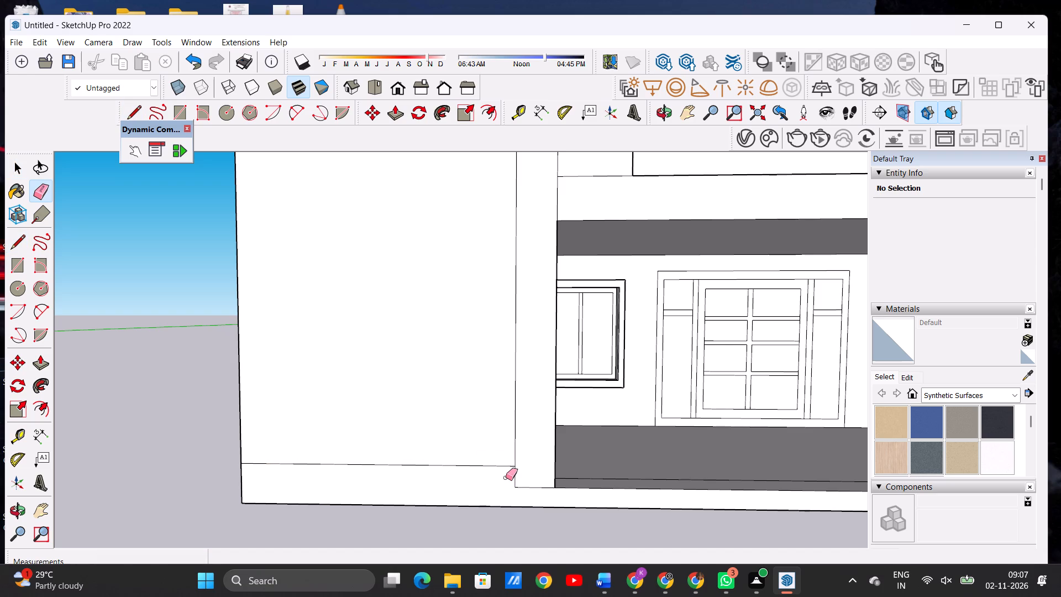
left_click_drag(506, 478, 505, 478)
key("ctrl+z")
Erase the remaining plinth line segment between the panel's vertical line and the tall wall's inner corner.
scroll(539, 487, "up", 4)
left_click_drag(538, 483, 540, 492)
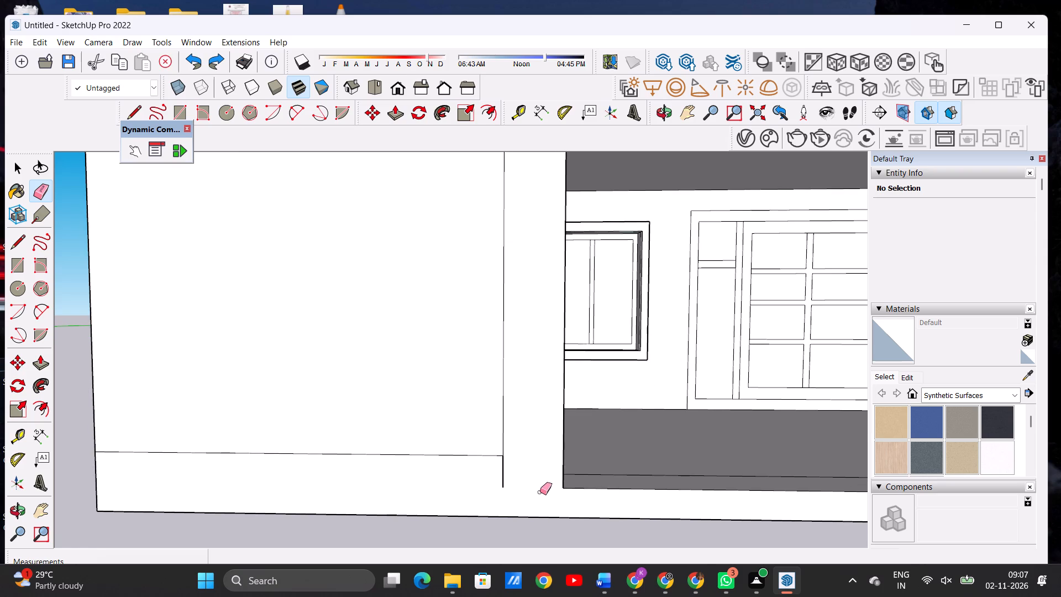
scroll(480, 472, "down", 7)
scroll(507, 490, "up", 4)
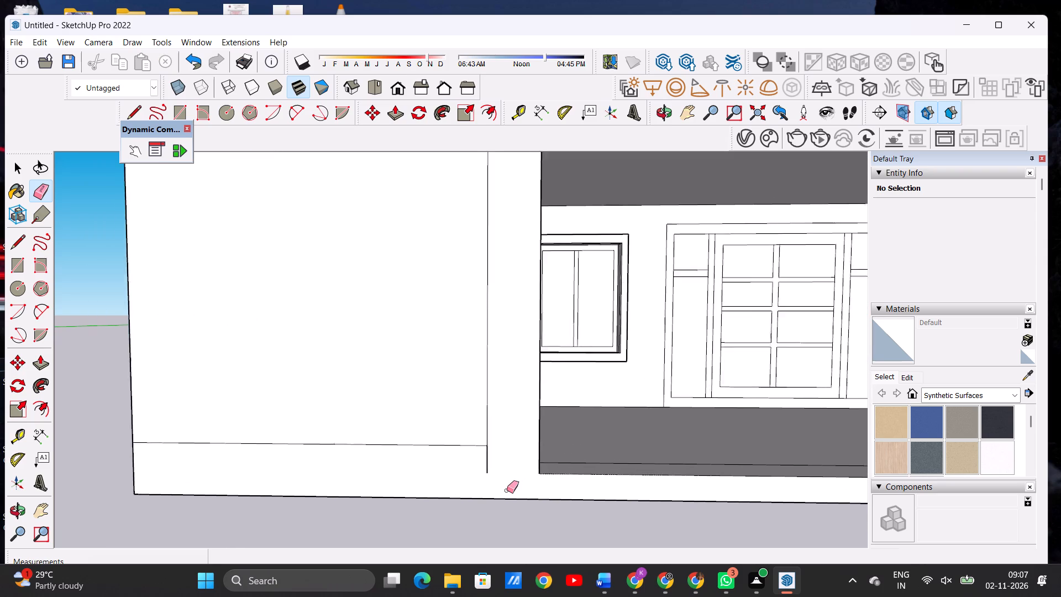
Extend the panel's vertical line 9" down to the plinth's bottom edge, and draw a matching line down from the wall's inner corner.
scroll(507, 490, "up", 2)
key("l")
left_click(488, 471)
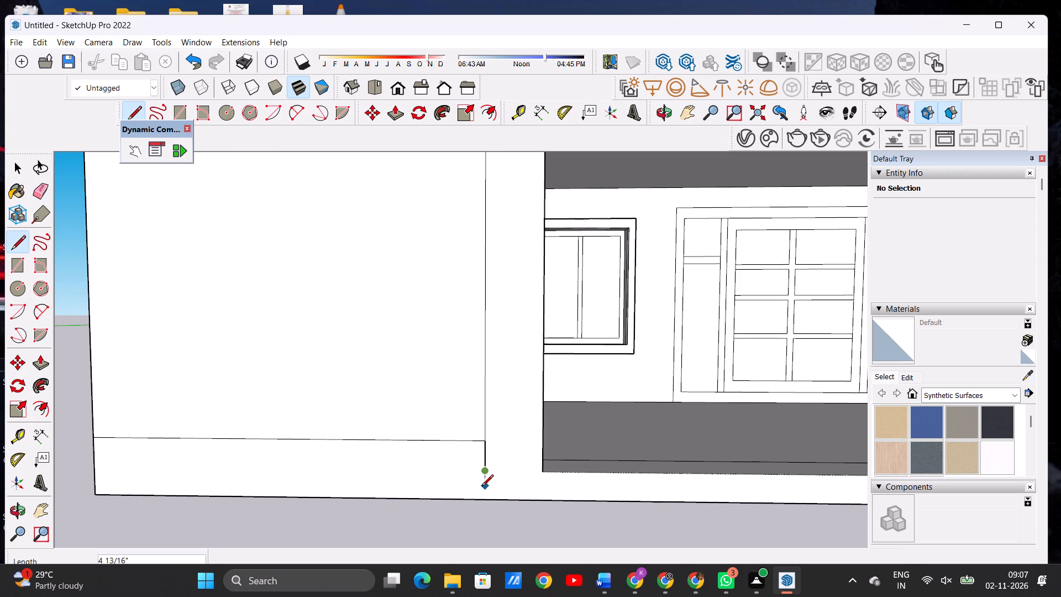
left_click(485, 496)
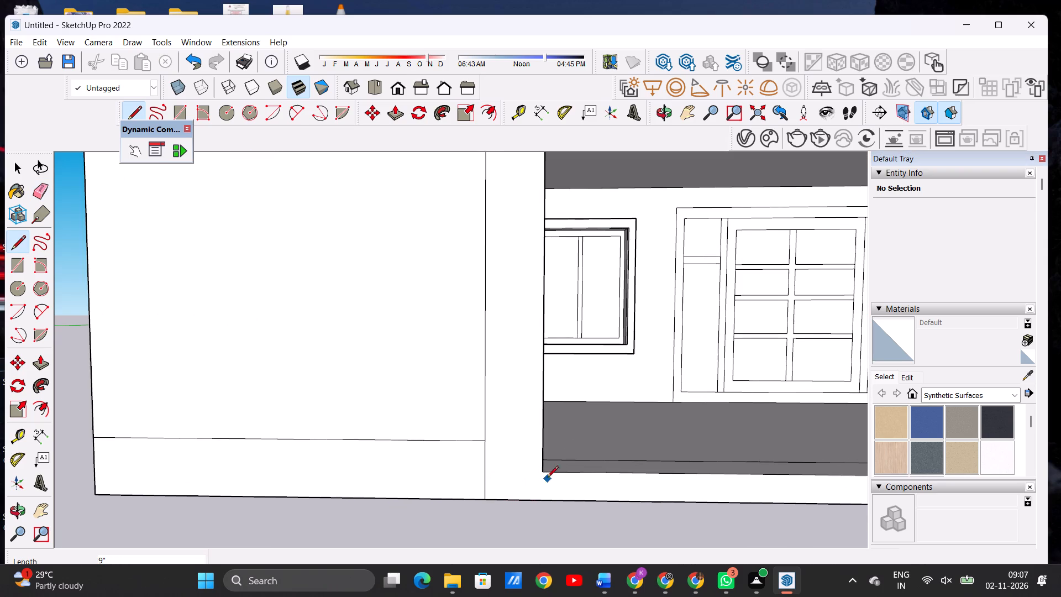
left_click(543, 473)
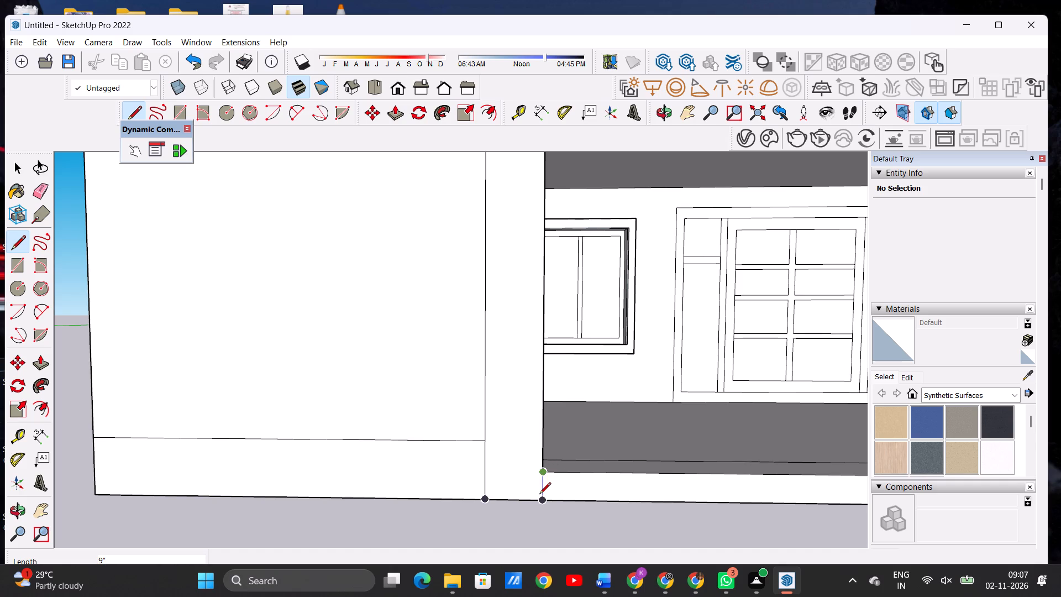
left_click(539, 495)
key("space")
Examine the tall front wall's new panel lines against the whole front of the building.
scroll(408, 512, "down", 15)
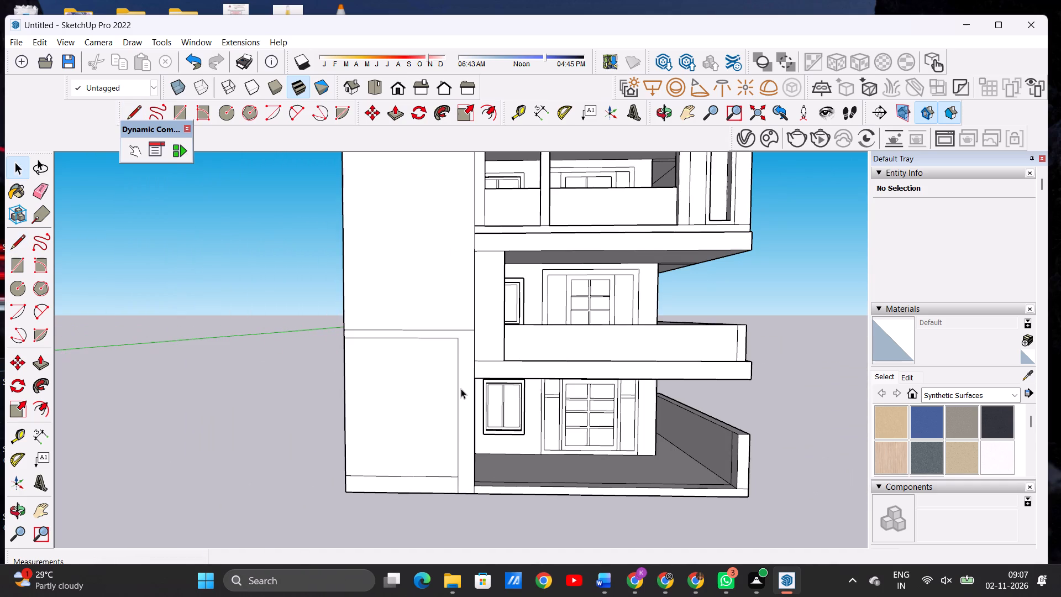
scroll(471, 328, "up", 4)
scroll(475, 324, "down", 1)
scroll(404, 427, "down", 15)
scroll(409, 359, "up", 3)
scroll(411, 365, "down", 1)
scroll(411, 365, "up", 1)
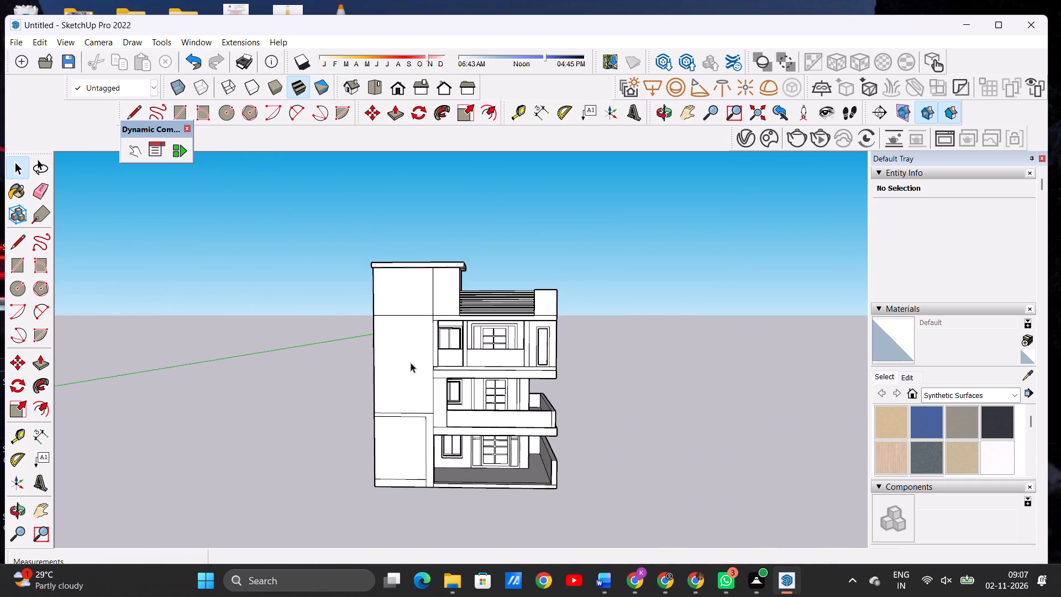
scroll(423, 348, "up", 2)
scroll(423, 348, "down", 1)
scroll(424, 351, "up", 1)
scroll(424, 352, "down", 1)
scroll(424, 352, "up", 1)
scroll(424, 352, "down", 8)
scroll(426, 395, "up", 1)
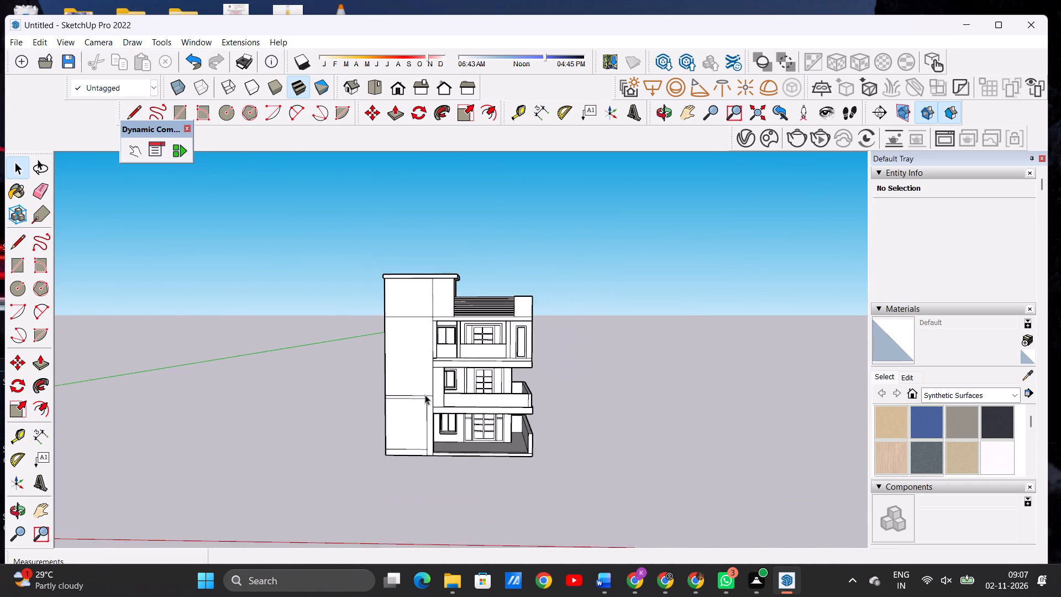
Draw an outer frame line on the tall front wall, about 27' 9" up from the dividing line and about 9' 8 1/2" across.
scroll(425, 395, "up", 6)
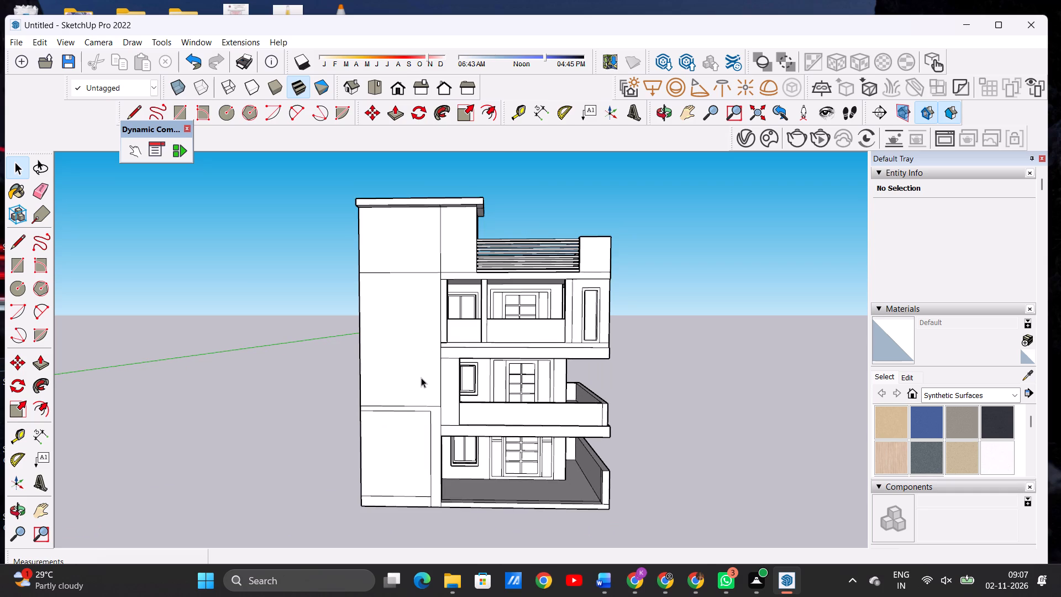
key("l")
scroll(385, 401, "up", 4)
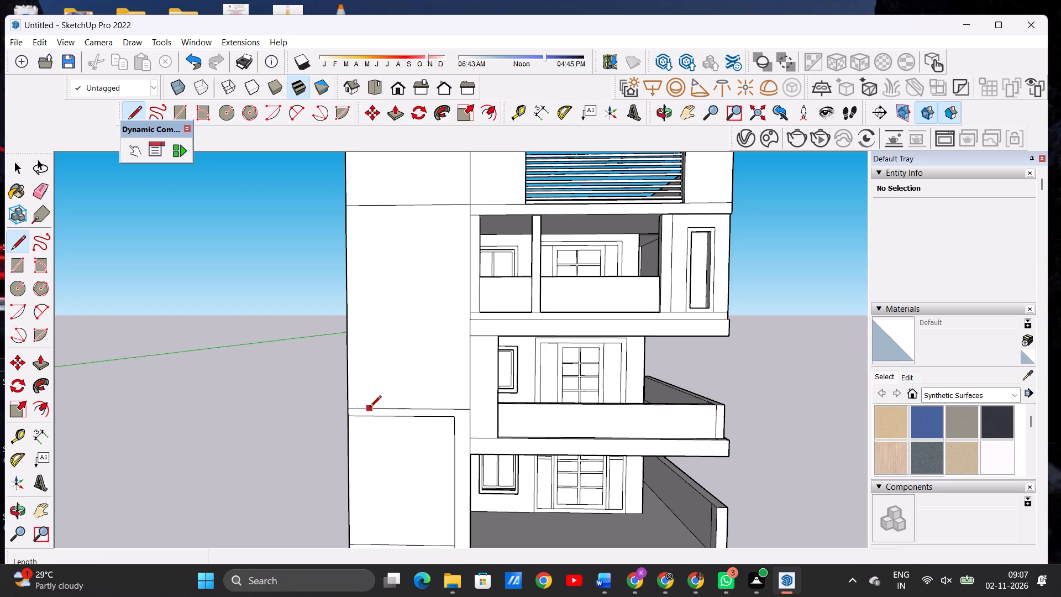
left_click(371, 409)
scroll(372, 366, "down", 7)
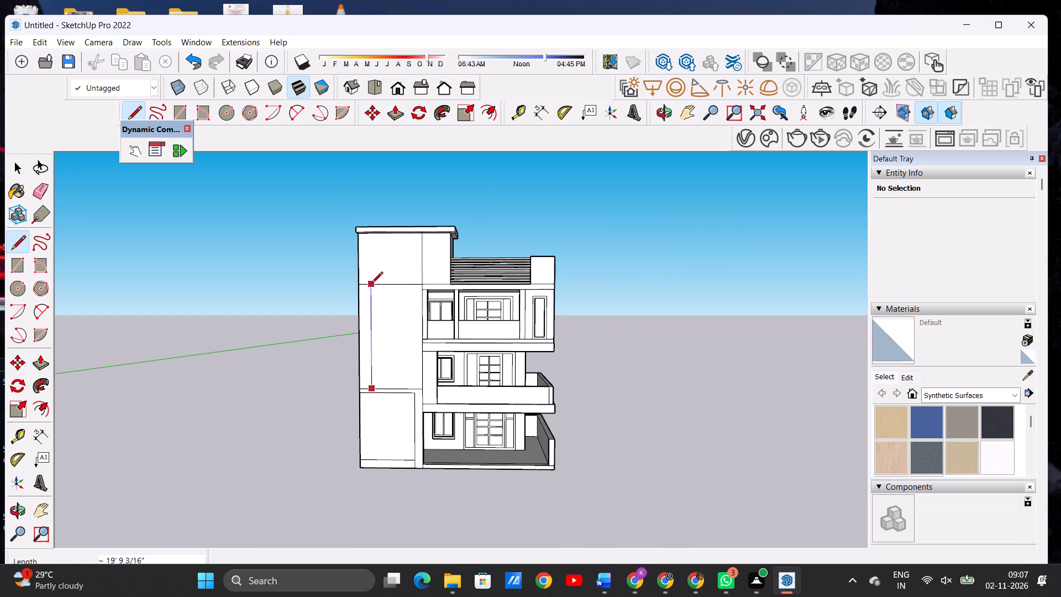
scroll(376, 241, "up", 4)
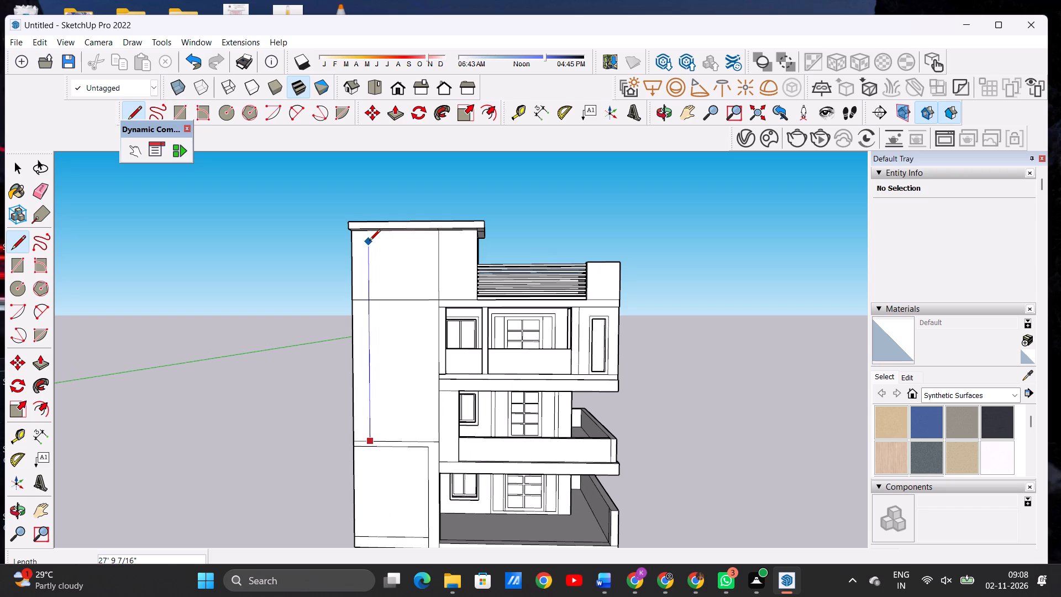
left_click(369, 242)
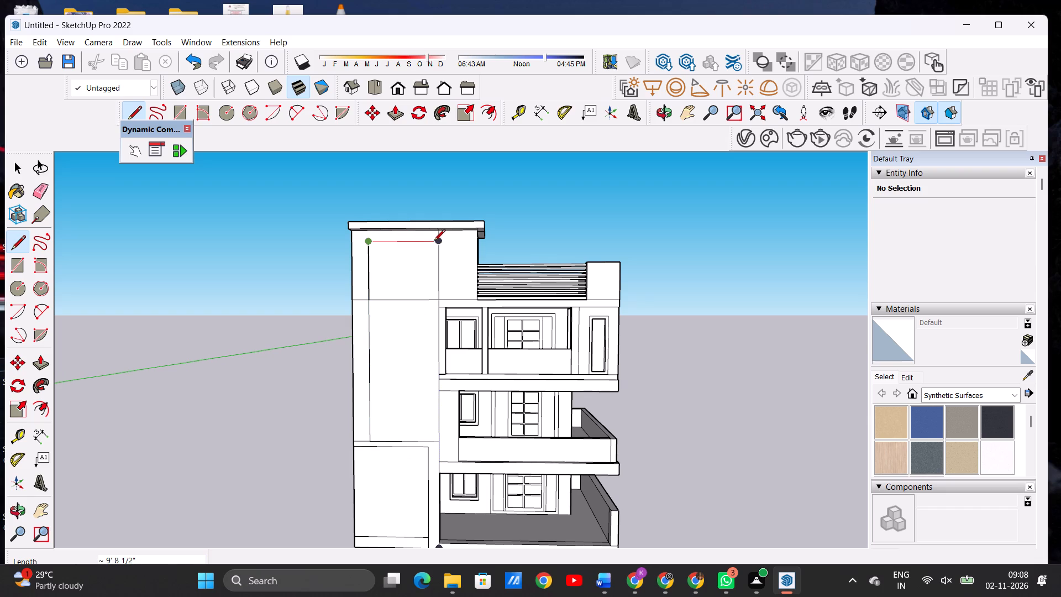
left_click(434, 242)
Draw a second frame line inside the first, up from the dividing line and about 8' 3 3/8" across to the wall's vertical line.
left_click(380, 439)
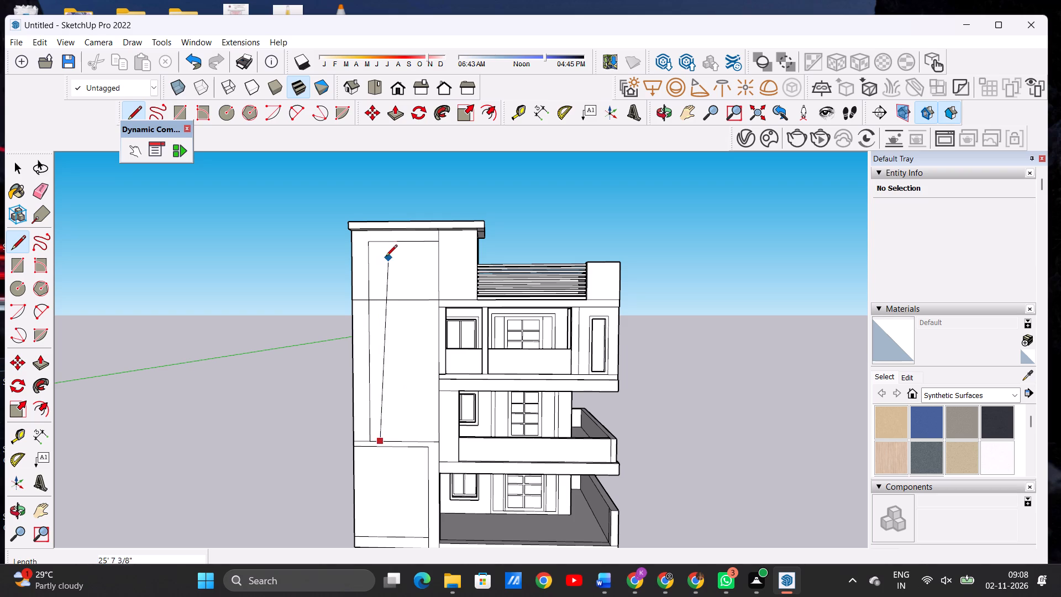
left_click(379, 250)
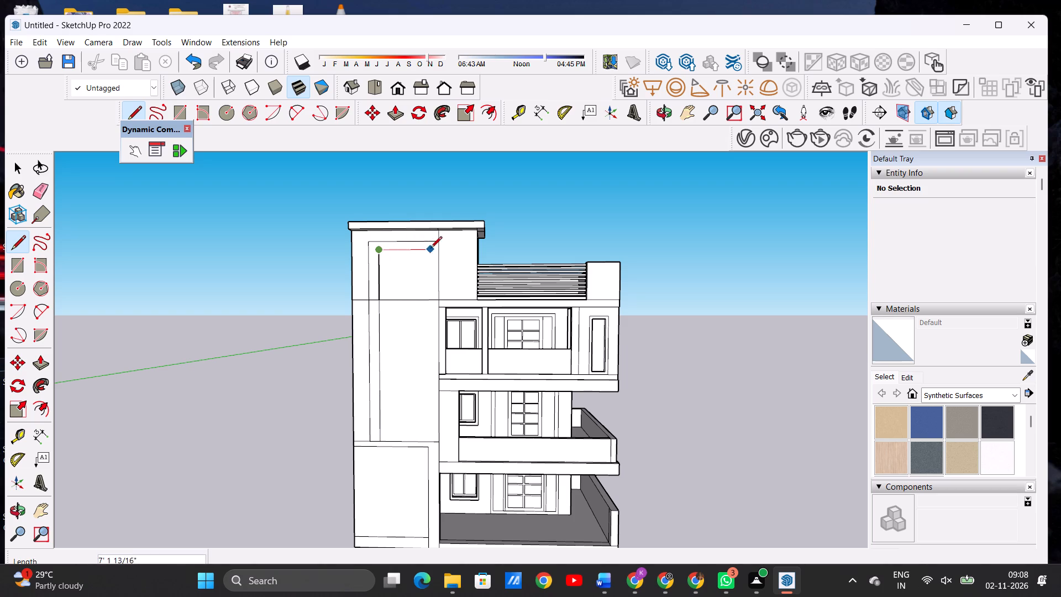
left_click(435, 252)
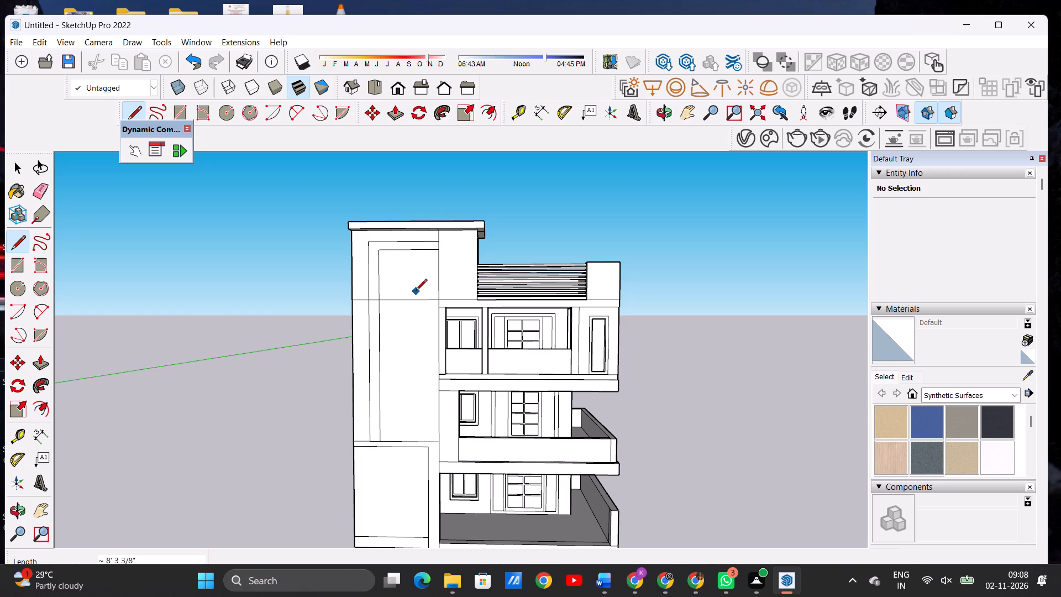
key("space")
Draw a rectangle about 17' 6" high and 5' 6" wide inside the frame, between the two horizontal dividing lines.
key("r")
scroll(409, 328, "up", 4)
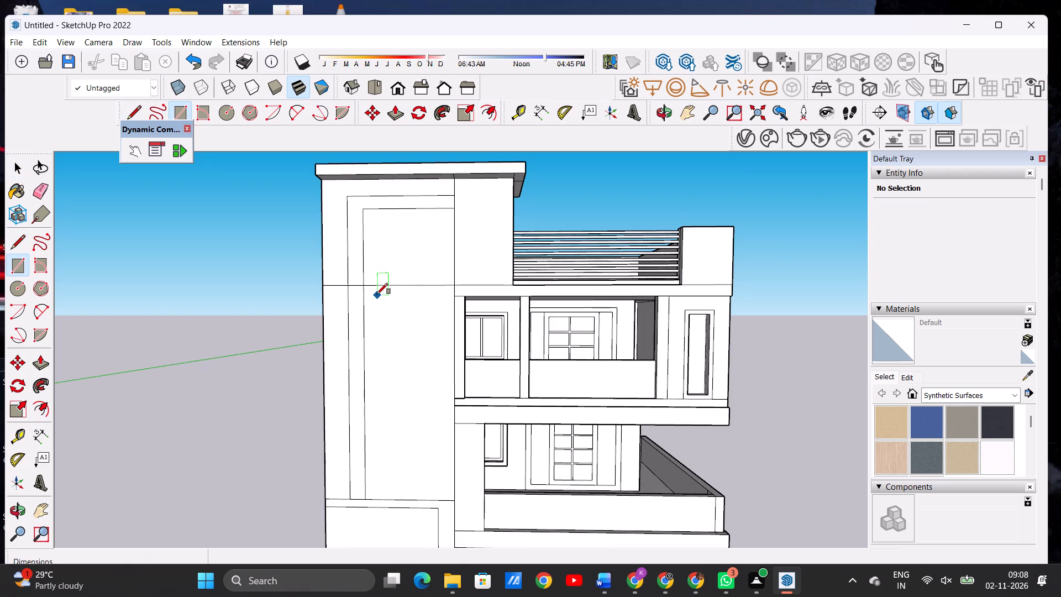
left_click(377, 294)
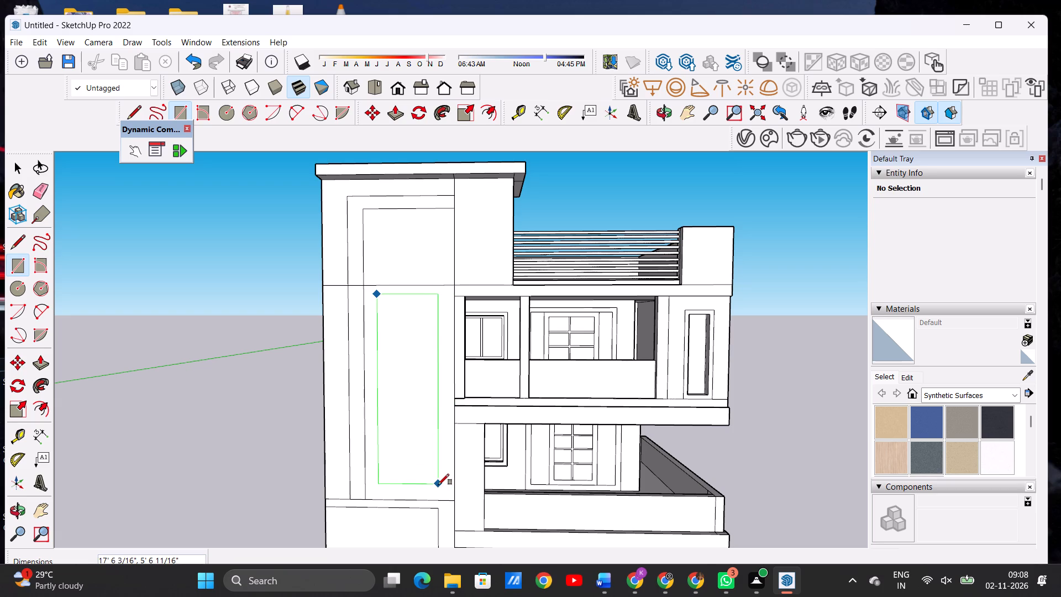
left_click(438, 485)
key("space")
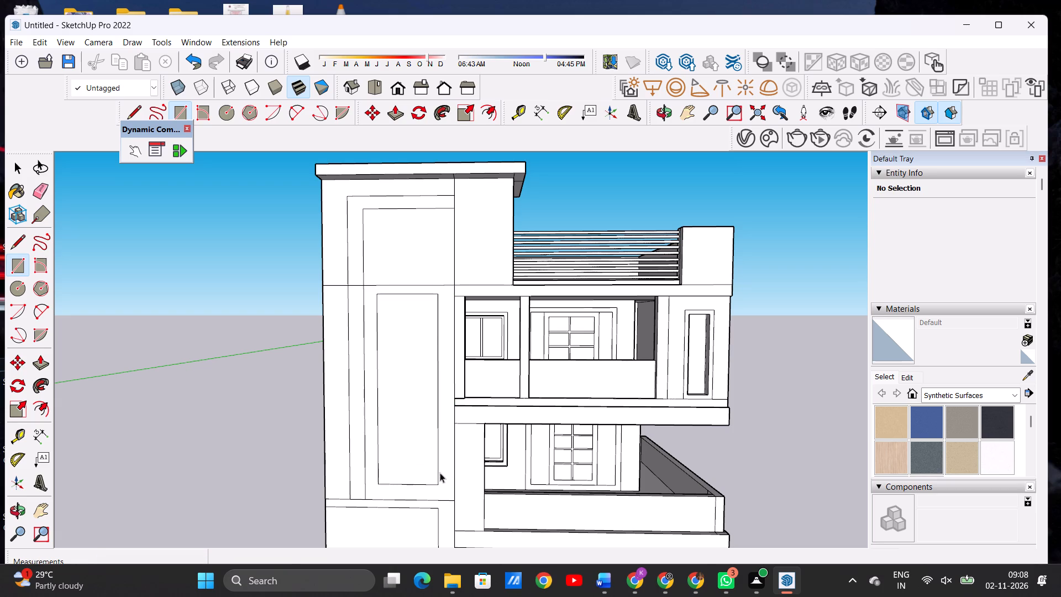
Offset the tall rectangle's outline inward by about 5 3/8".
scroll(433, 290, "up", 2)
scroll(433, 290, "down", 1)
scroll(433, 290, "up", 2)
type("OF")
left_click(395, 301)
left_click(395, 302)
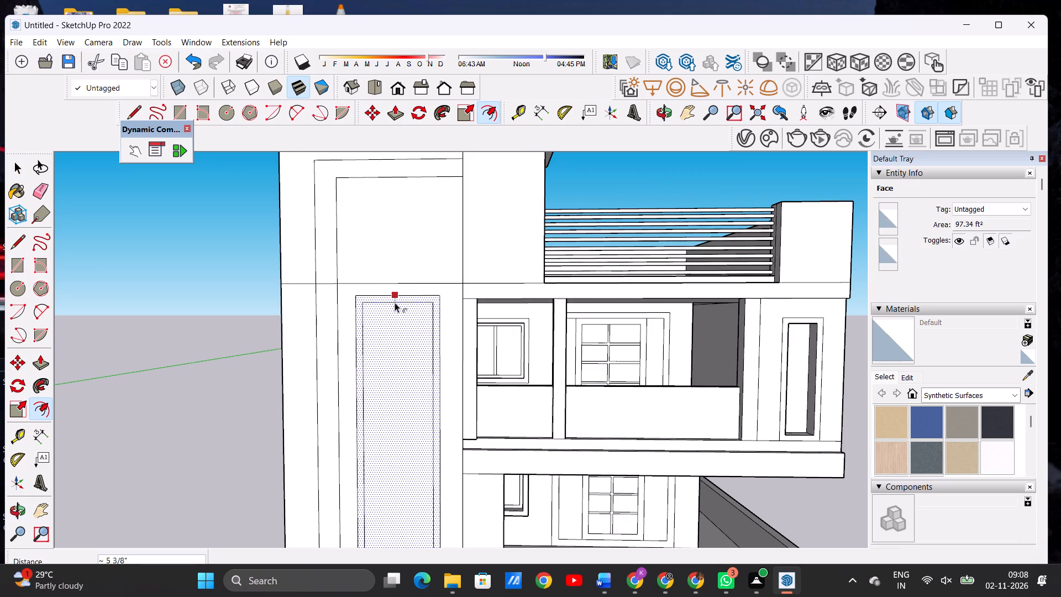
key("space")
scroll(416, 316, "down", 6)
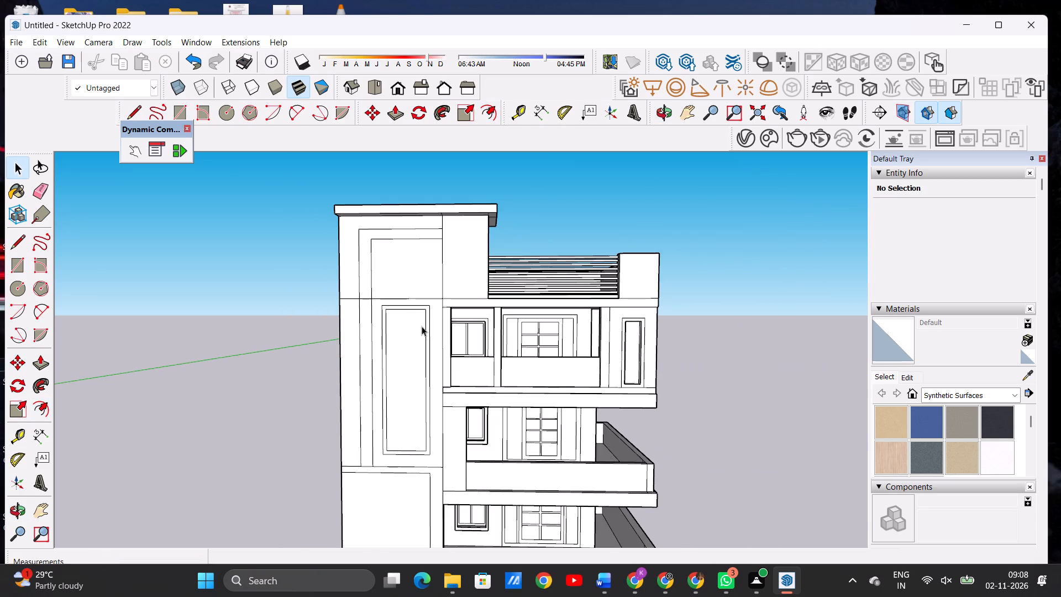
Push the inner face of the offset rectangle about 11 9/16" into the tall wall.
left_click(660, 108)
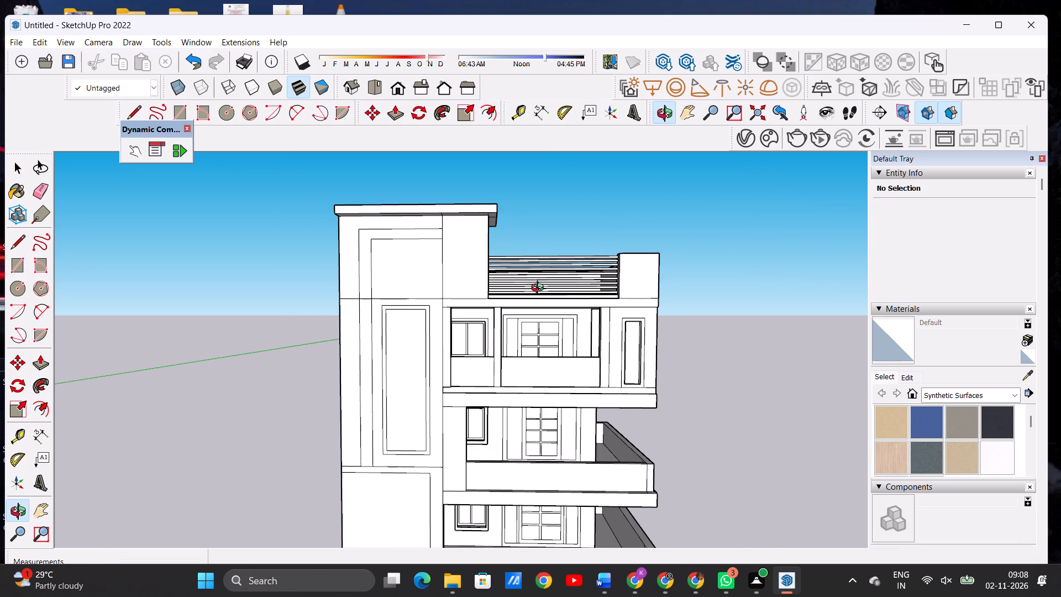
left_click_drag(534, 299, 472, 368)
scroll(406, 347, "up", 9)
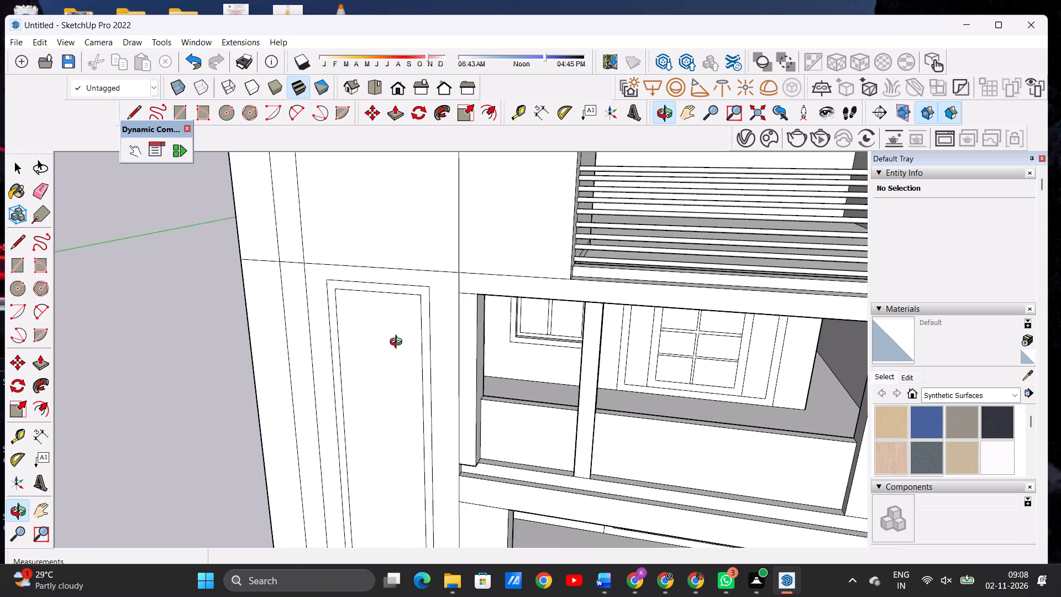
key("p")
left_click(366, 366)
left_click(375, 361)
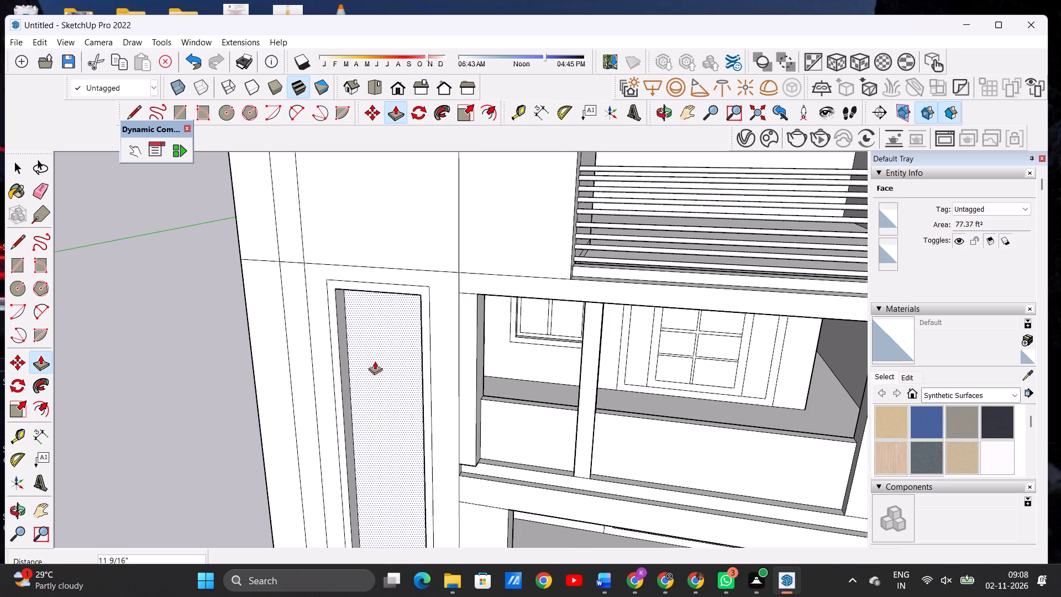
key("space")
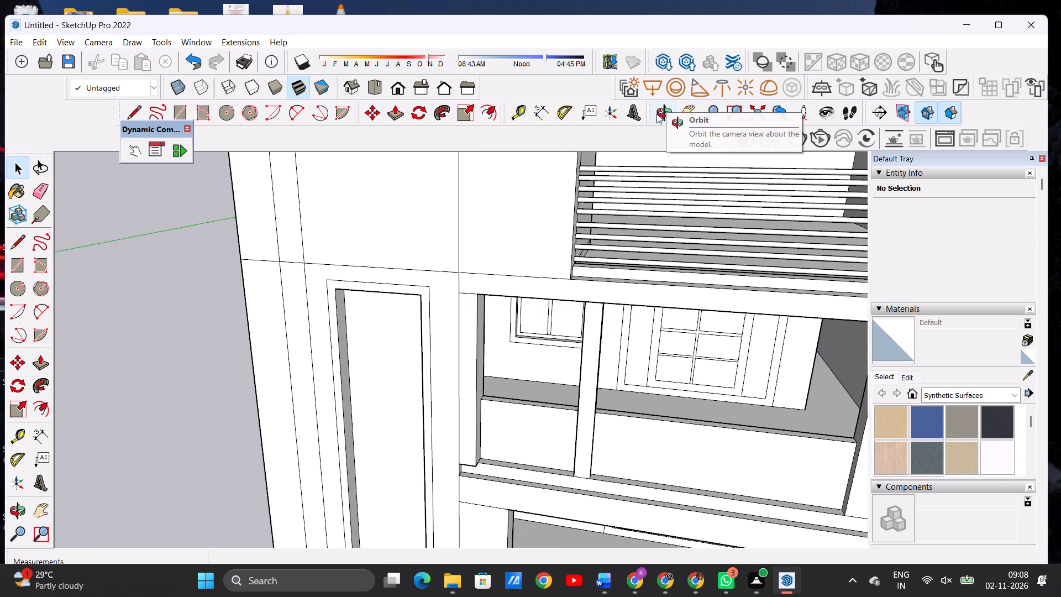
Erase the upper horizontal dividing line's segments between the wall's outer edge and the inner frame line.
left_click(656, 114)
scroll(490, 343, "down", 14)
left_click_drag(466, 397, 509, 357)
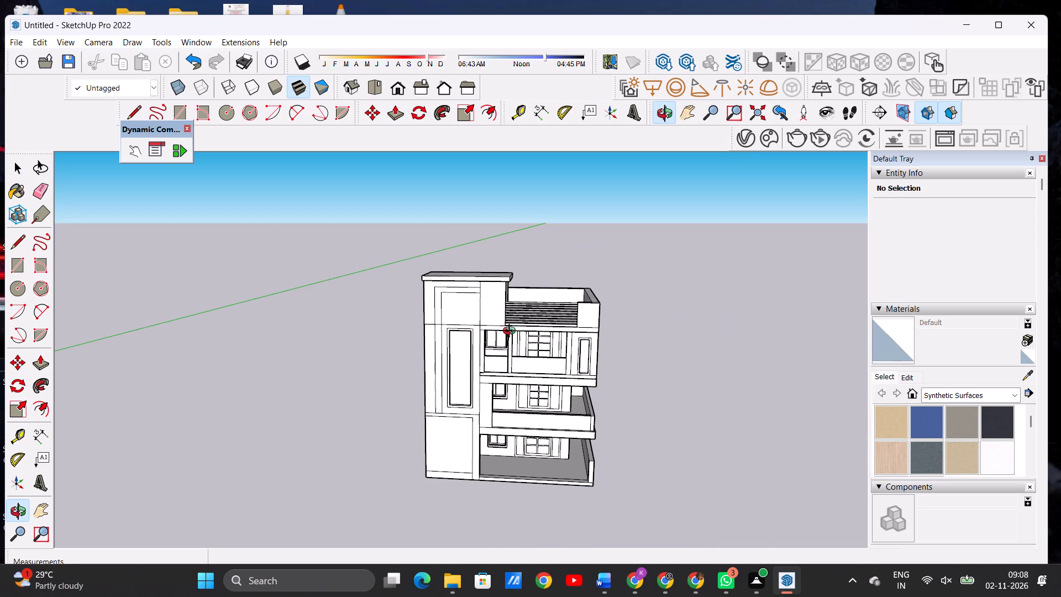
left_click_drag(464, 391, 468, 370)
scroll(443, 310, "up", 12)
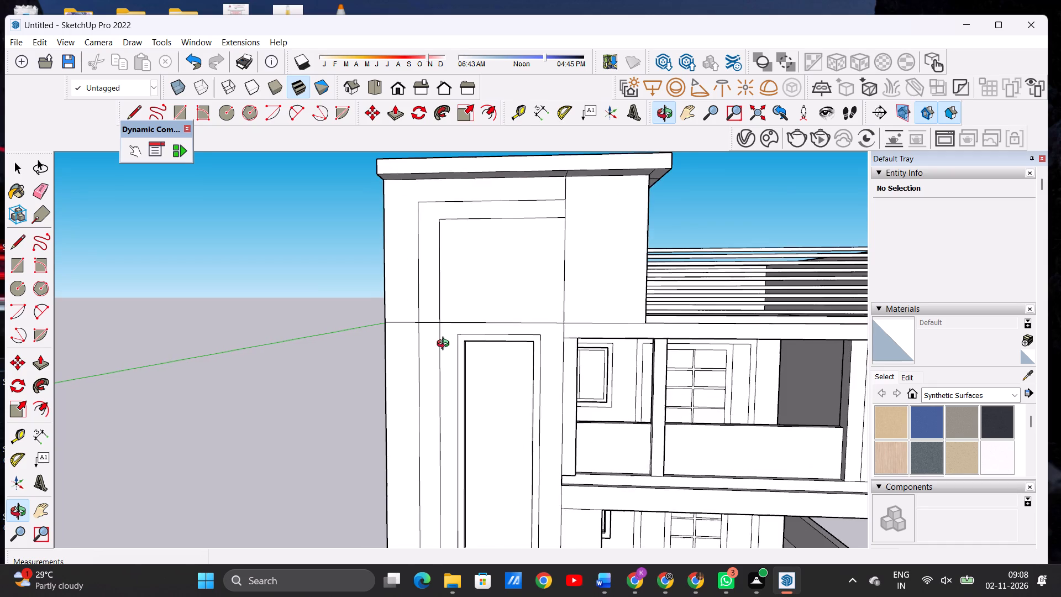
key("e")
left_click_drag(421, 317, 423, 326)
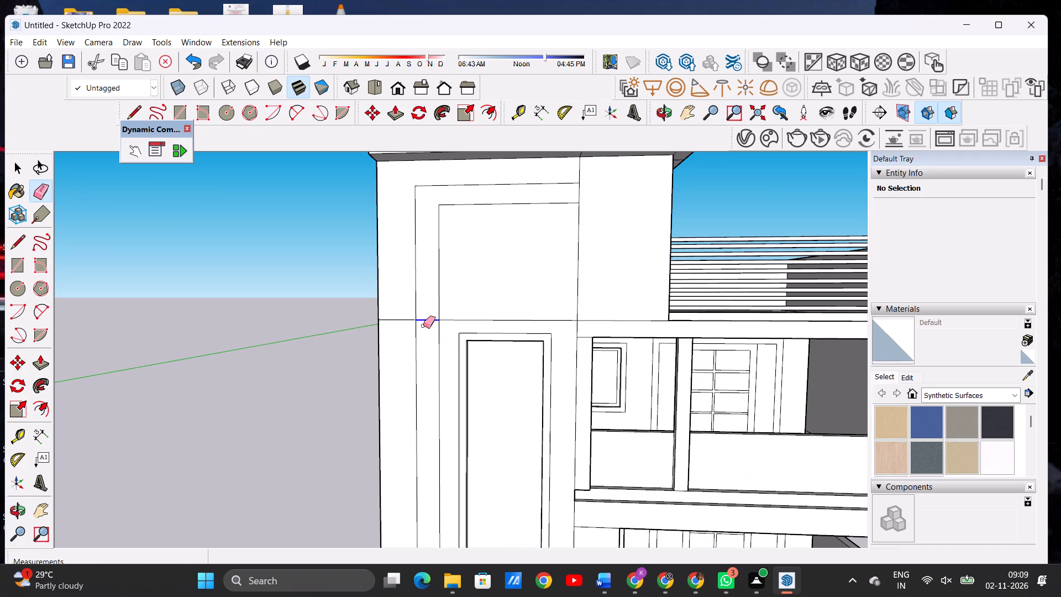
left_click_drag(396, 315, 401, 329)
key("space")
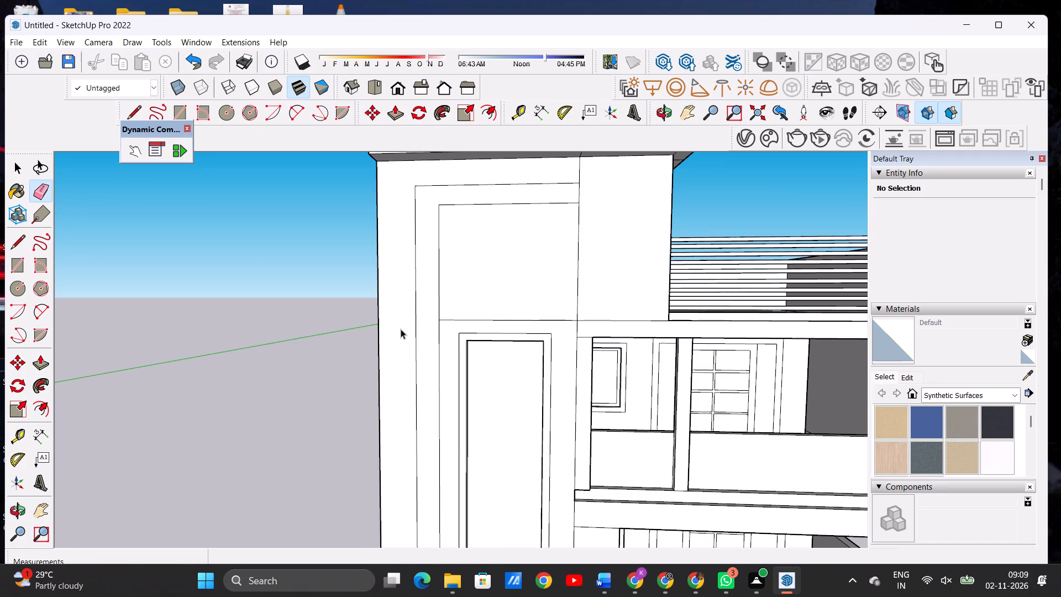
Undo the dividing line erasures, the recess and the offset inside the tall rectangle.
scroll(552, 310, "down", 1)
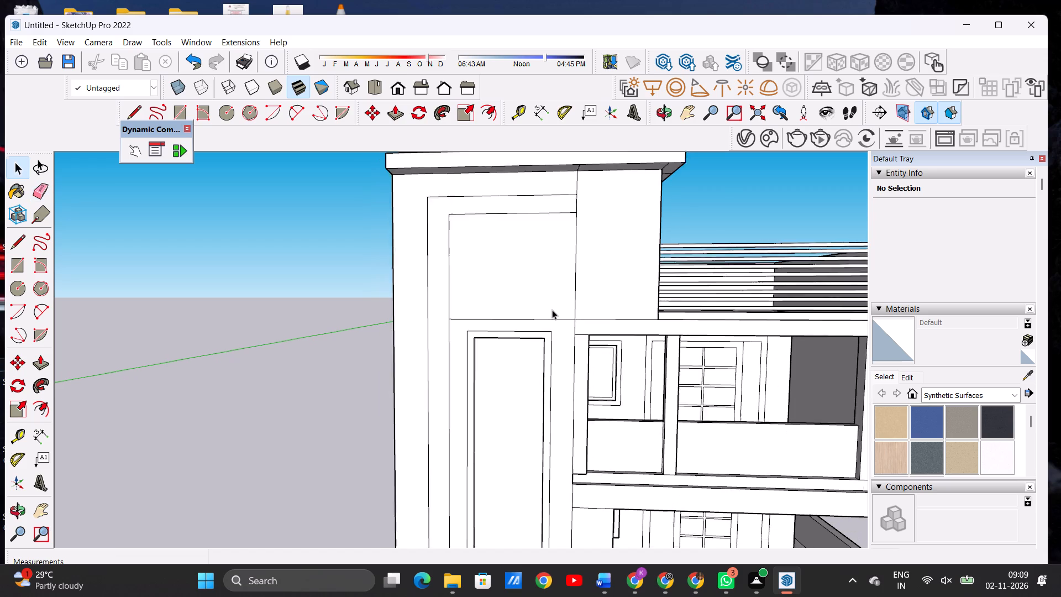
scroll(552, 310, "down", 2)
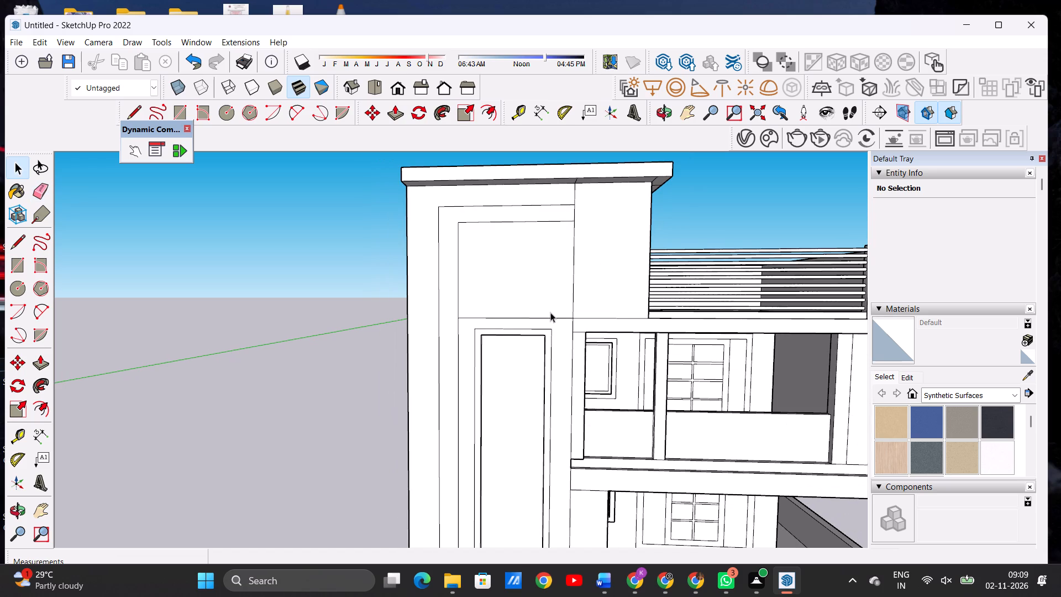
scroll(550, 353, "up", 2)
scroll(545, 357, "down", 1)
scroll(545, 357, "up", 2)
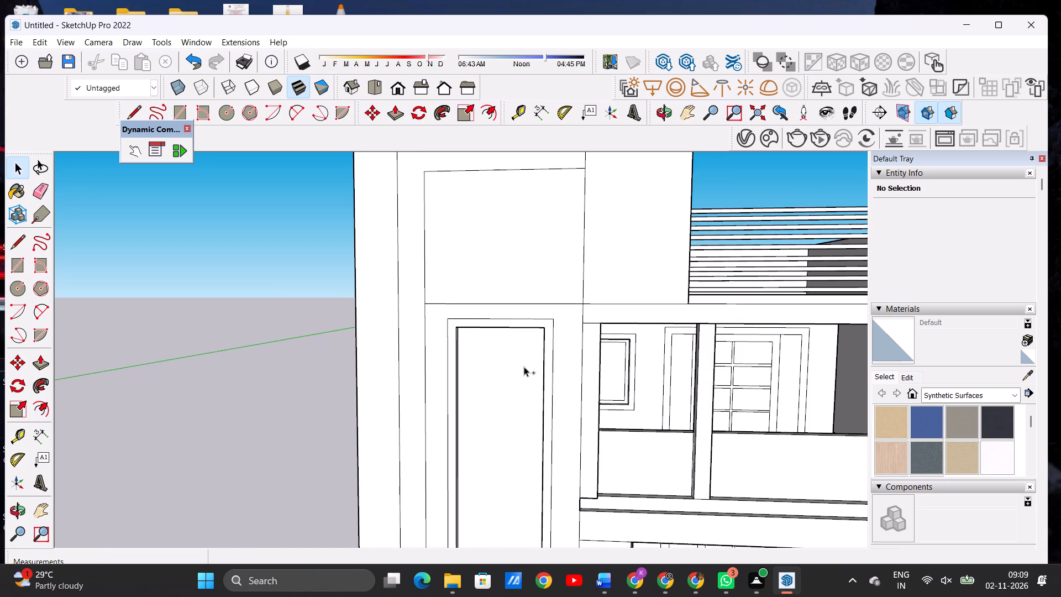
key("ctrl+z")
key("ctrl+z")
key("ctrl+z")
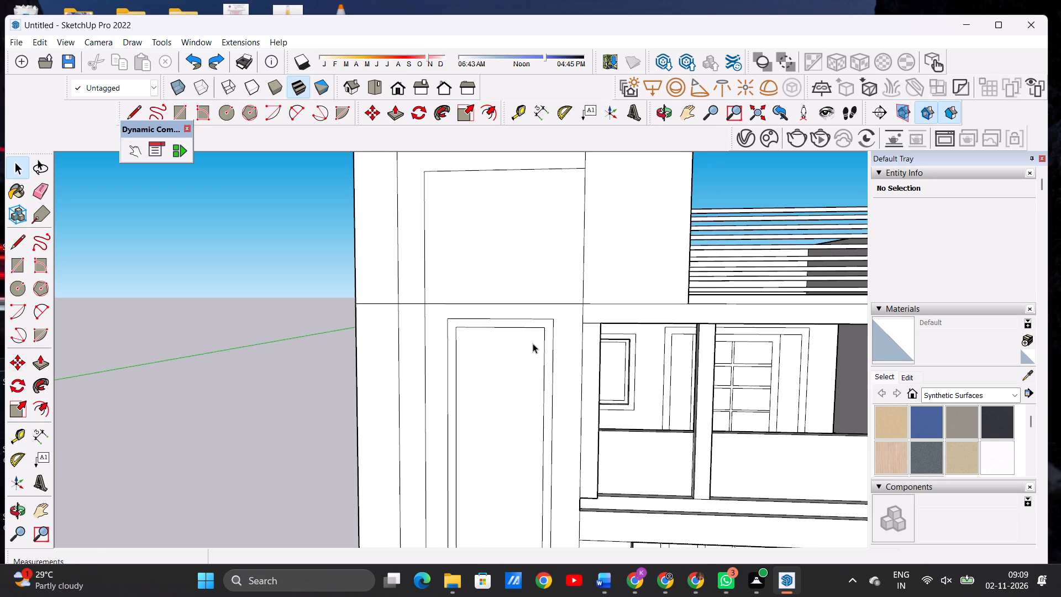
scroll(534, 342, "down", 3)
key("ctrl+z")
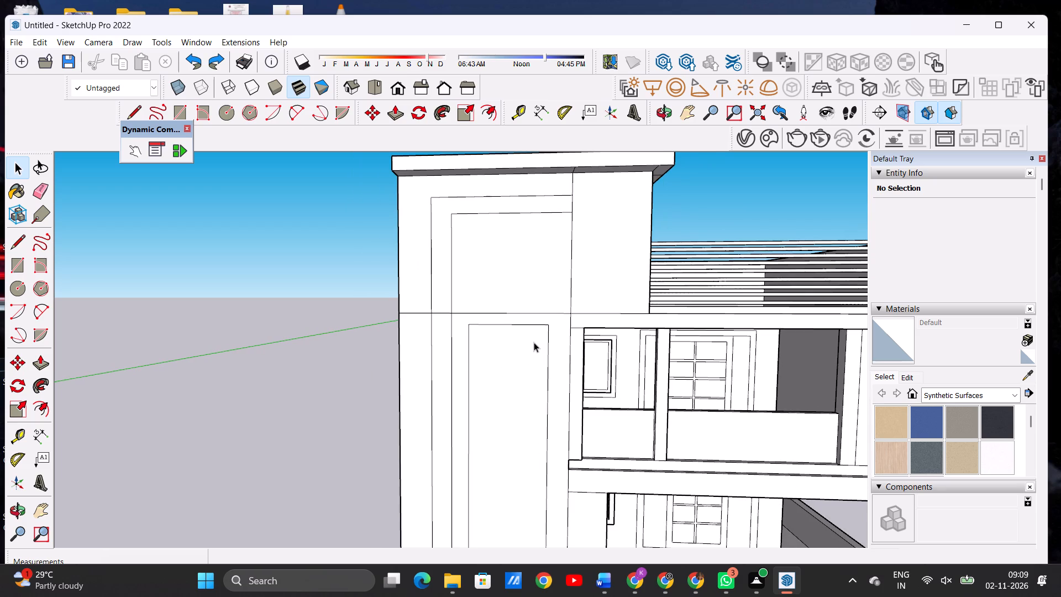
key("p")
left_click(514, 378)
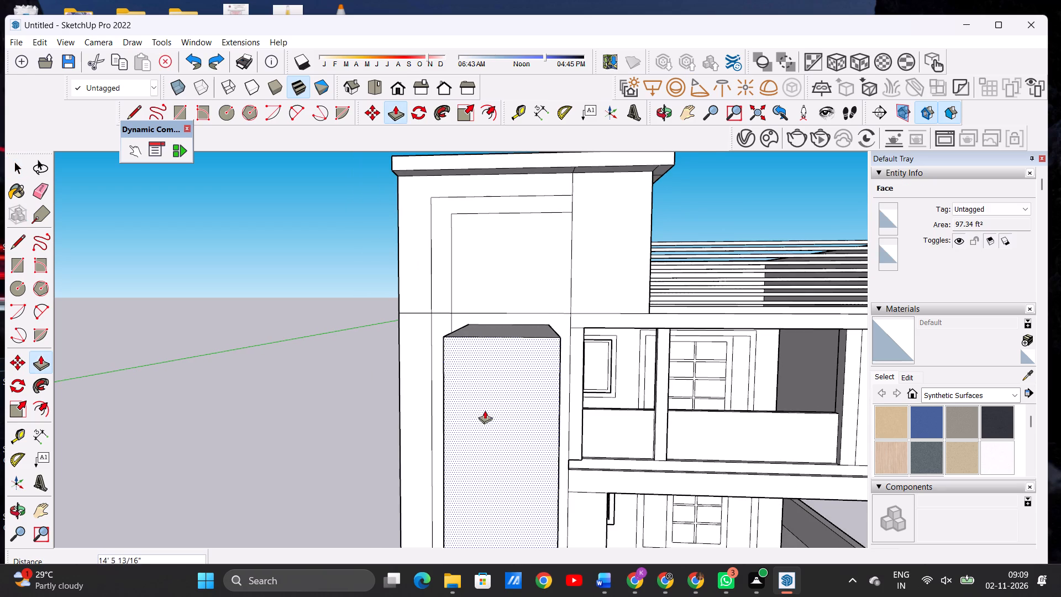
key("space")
Push the whole tall rectangle's face about 1' 2 1/8" into the front wall.
scroll(517, 384, "down", 4)
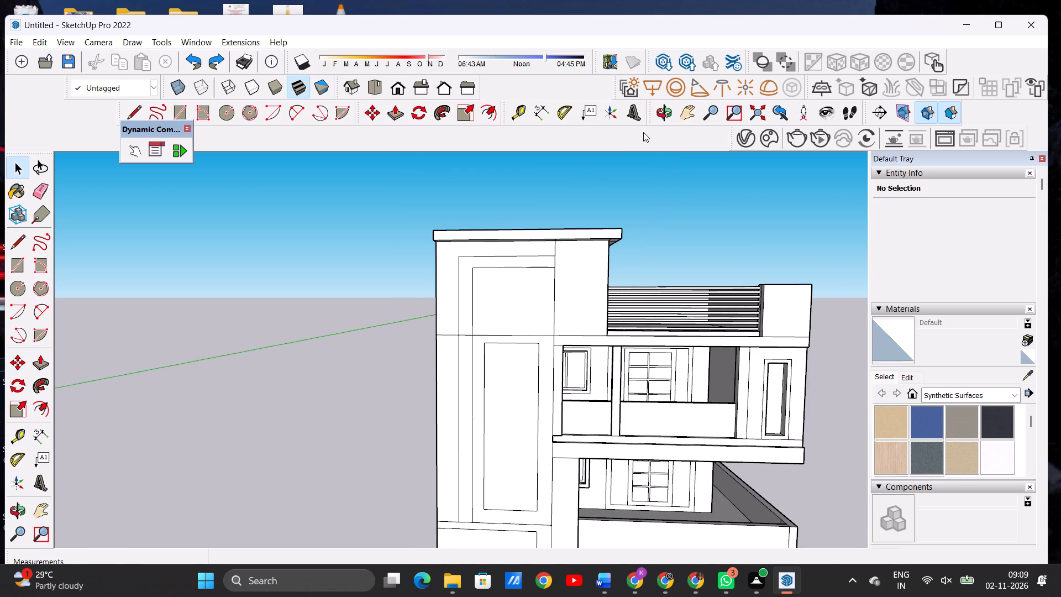
left_click(666, 113)
left_click_drag(520, 412, 452, 469)
scroll(501, 383, "up", 5)
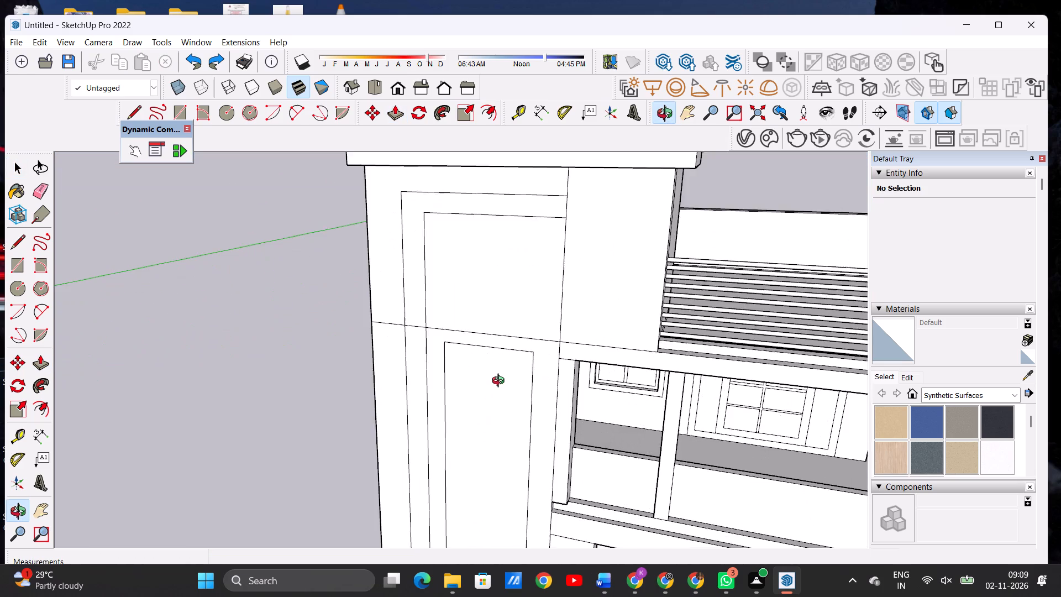
scroll(501, 382, "up", 3)
key("p")
scroll(501, 395, "up", 1)
scroll(501, 395, "down", 1)
scroll(501, 395, "up", 4)
left_click(499, 399)
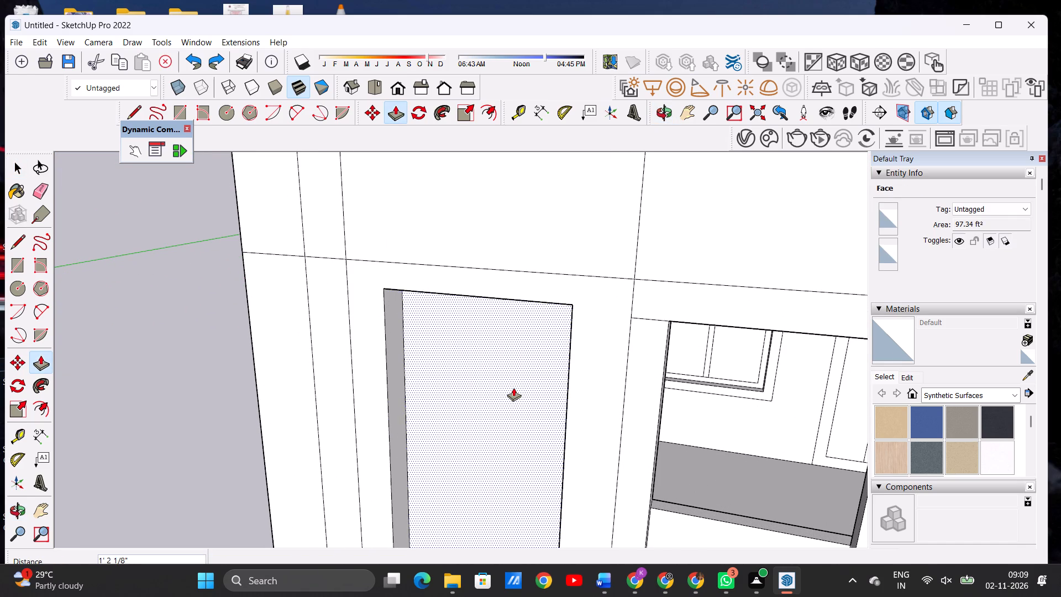
left_click(514, 387)
left_click(514, 387)
key("space")
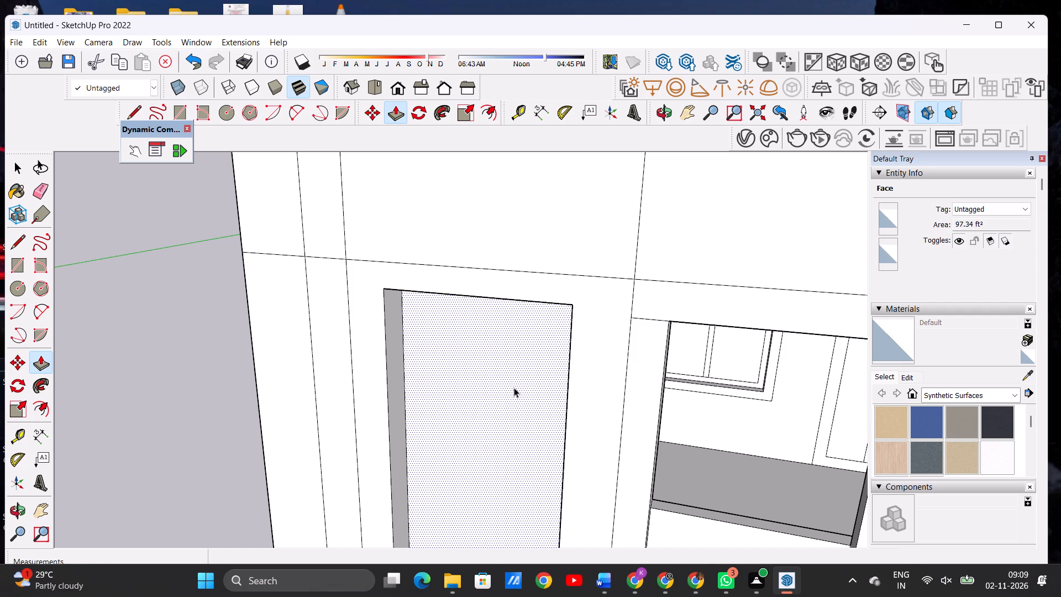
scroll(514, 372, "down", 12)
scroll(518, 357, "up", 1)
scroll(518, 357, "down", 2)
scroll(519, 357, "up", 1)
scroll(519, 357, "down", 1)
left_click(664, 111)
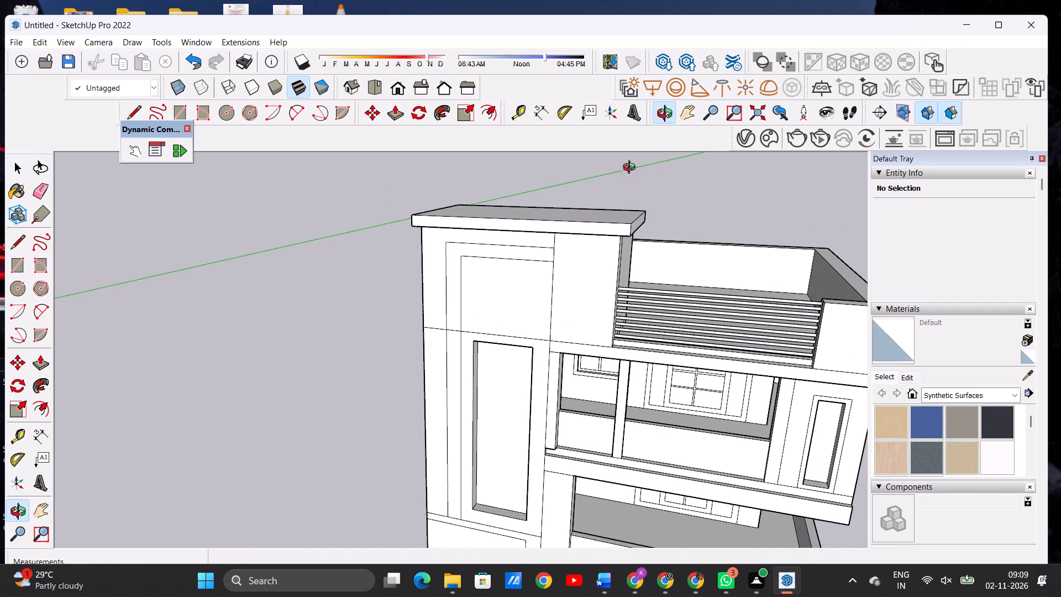
Offset the outline of the tall recessed panel's back face inward about 6 13/16".
left_click_drag(565, 358, 677, 279)
scroll(427, 396, "down", 8)
left_click_drag(470, 425, 439, 423)
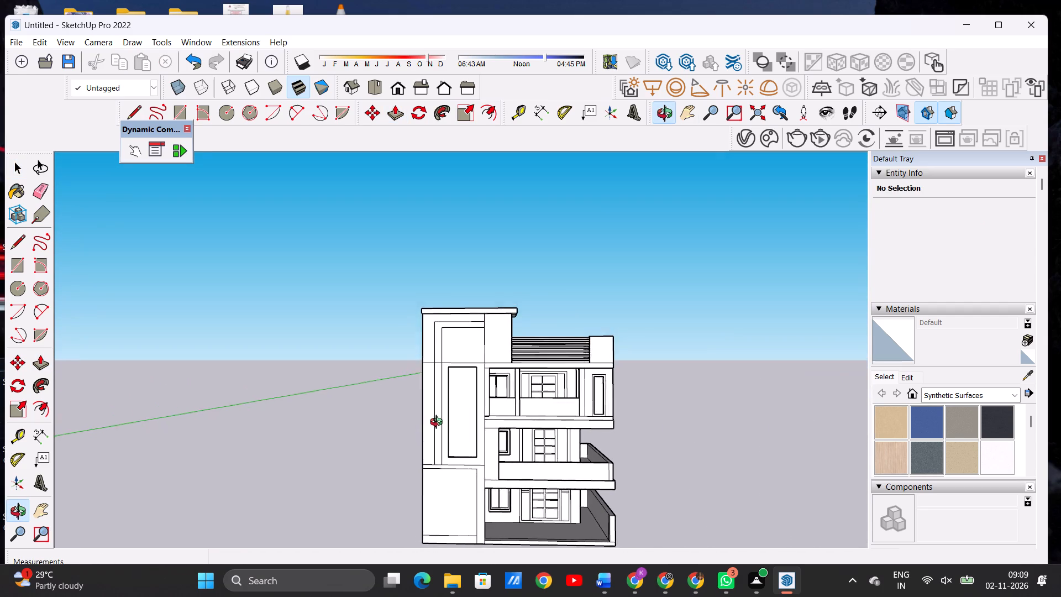
left_click_drag(439, 423, 423, 423)
scroll(455, 442, "up", 8)
type("OF")
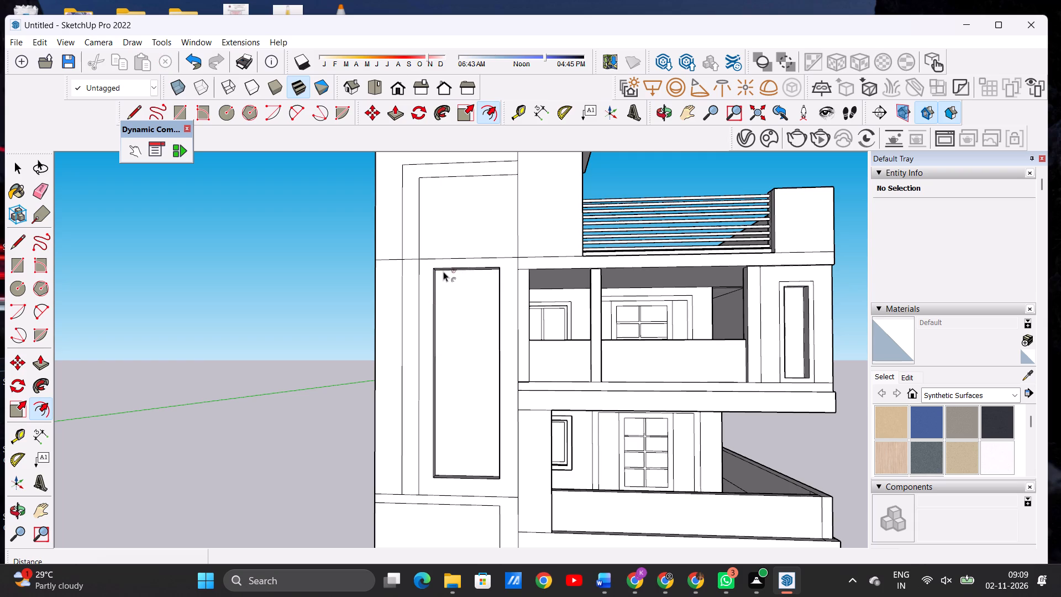
left_click(467, 274)
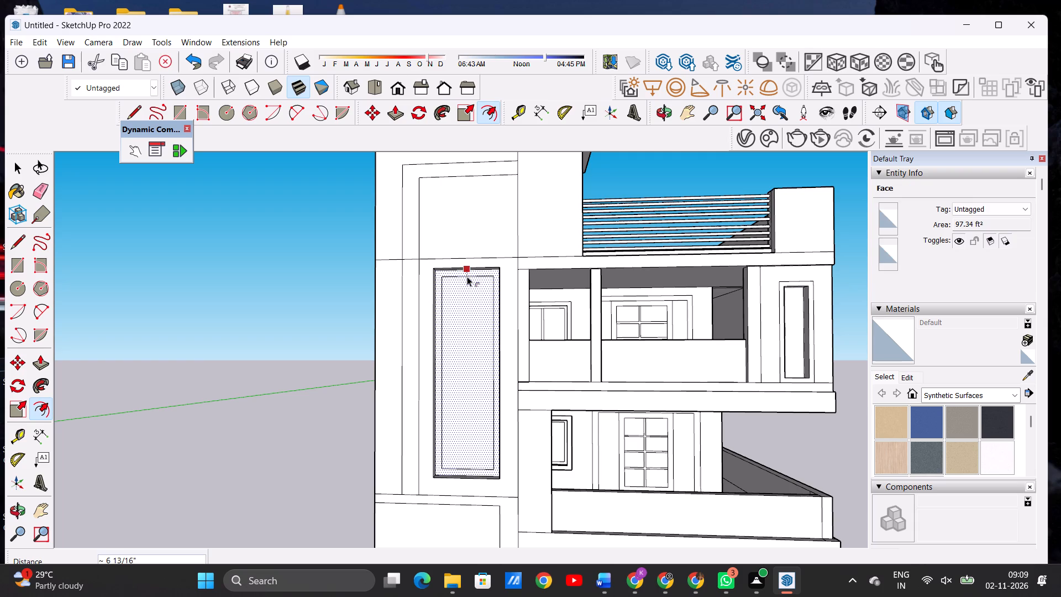
left_click(468, 276)
key("space")
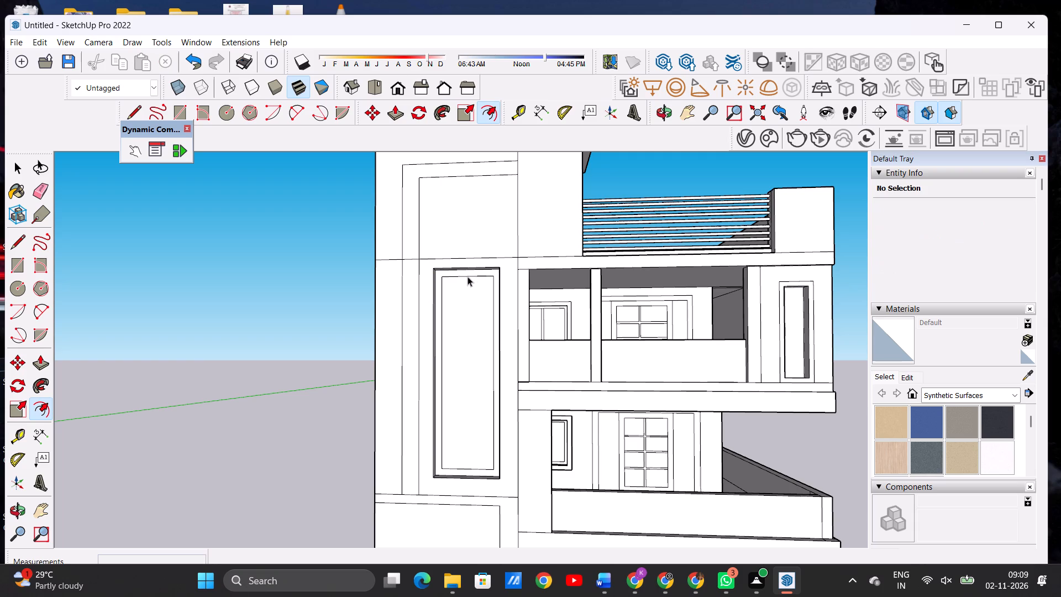
Draw a horizontal line just above the upper dividing line, from the inner frame line to the wall's vertical line.
scroll(480, 300, "down", 3)
scroll(553, 323, "down", 2)
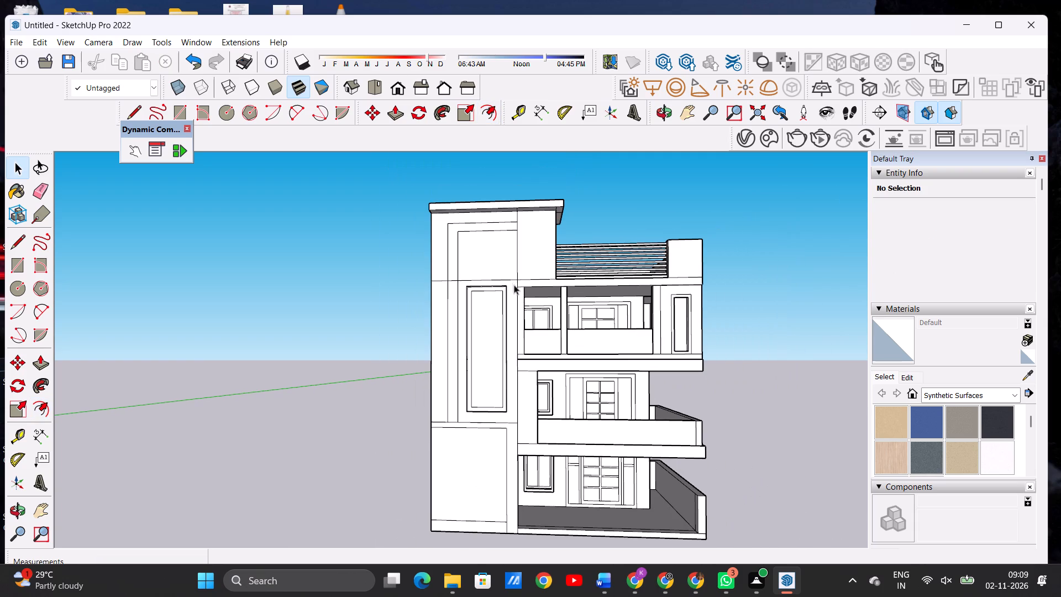
key("l")
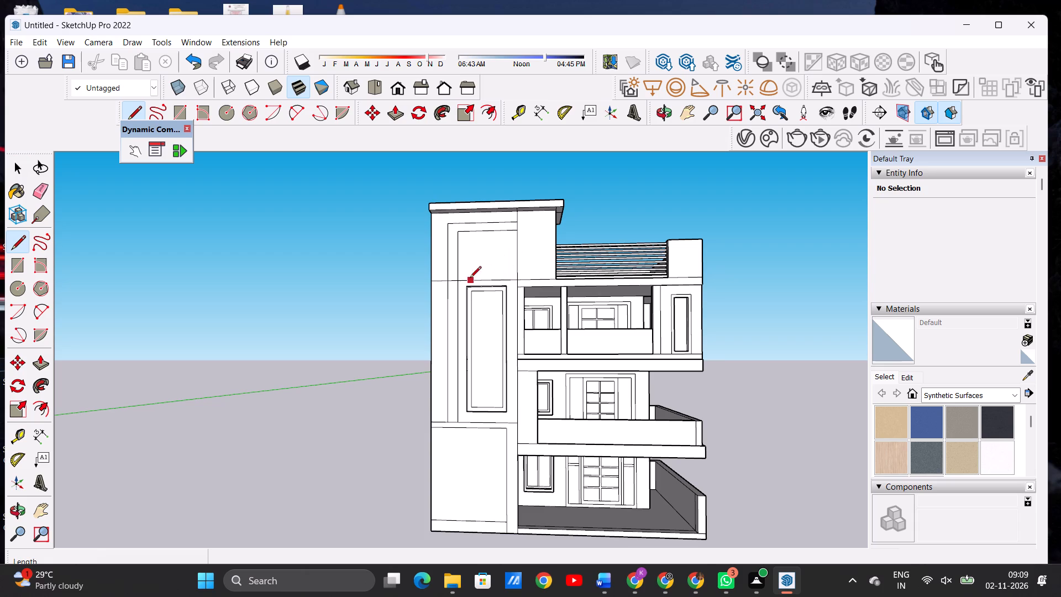
scroll(468, 272, "up", 5)
left_click(449, 277)
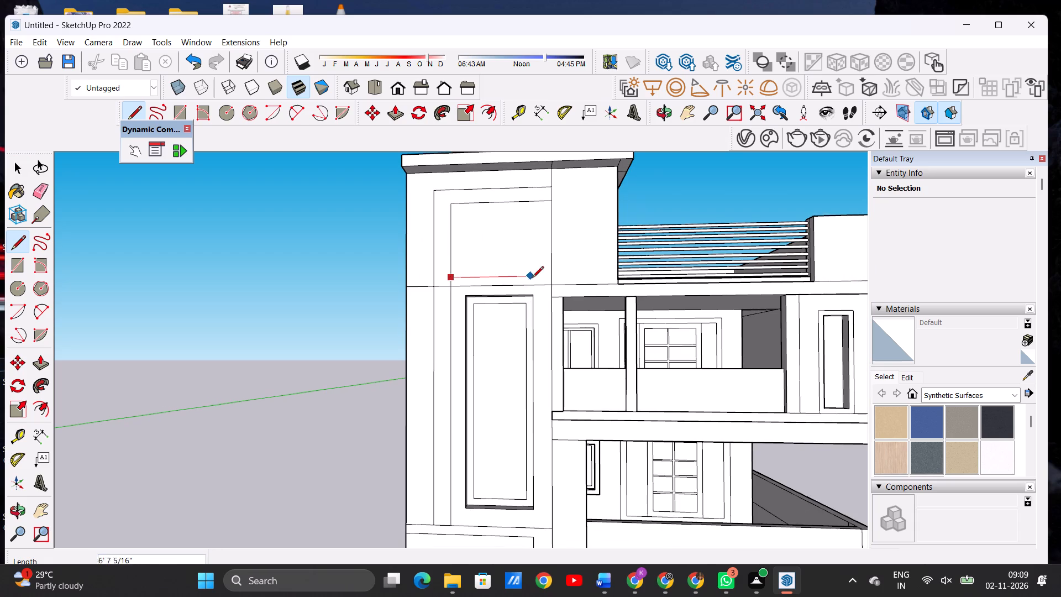
left_click(551, 276)
key("space")
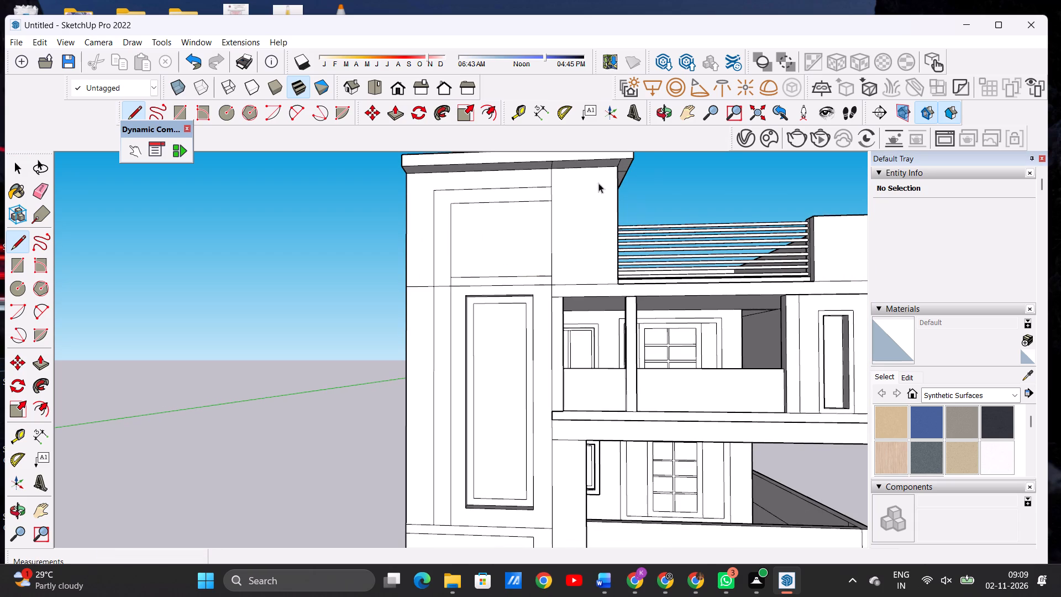
Pull the narrow strip above the tall recess out about 9 3/4" as a ledge.
left_click(666, 113)
left_click_drag(590, 254, 454, 378)
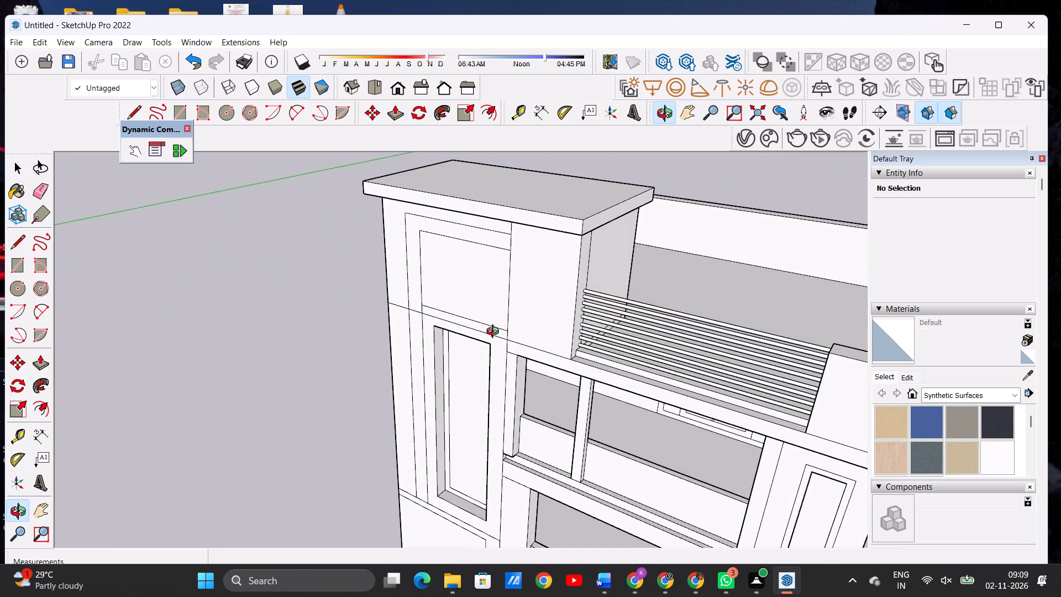
scroll(495, 333, "up", 12)
key("p")
scroll(518, 327, "up", 4)
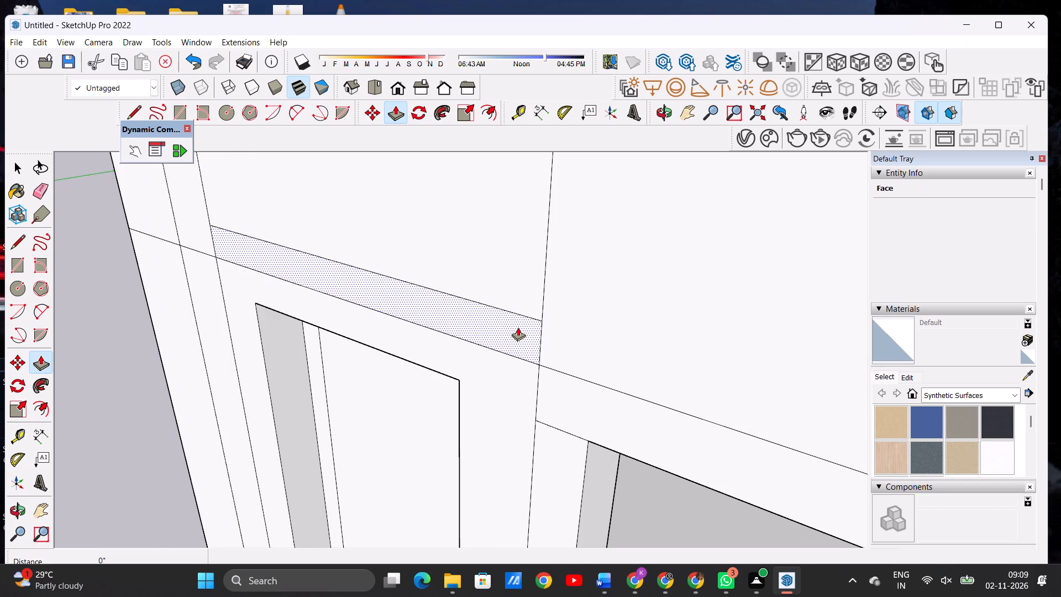
left_click(519, 326)
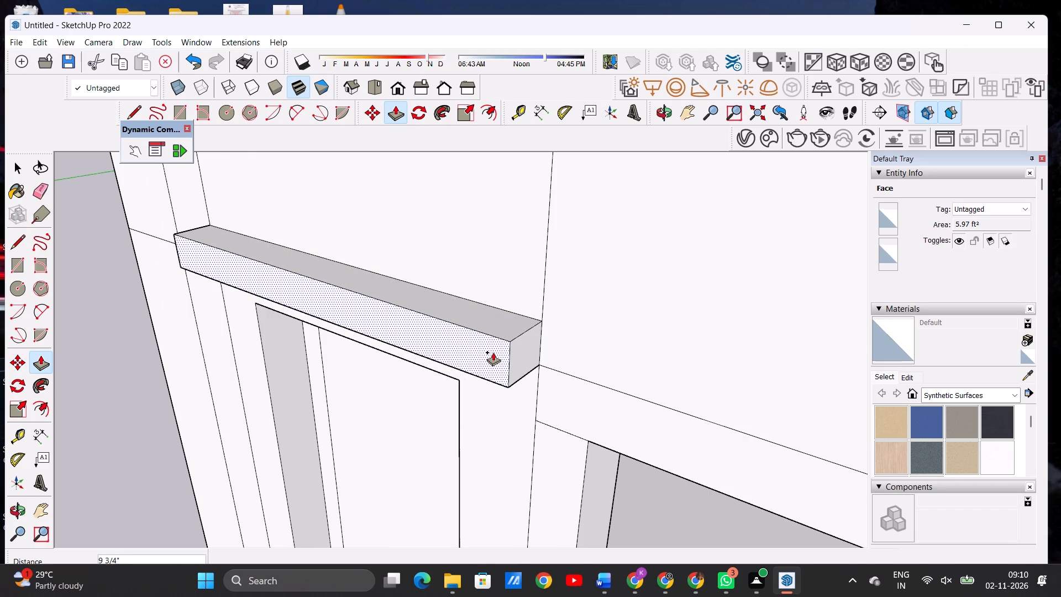
left_click(493, 352)
key("space")
Erase the dividing line's two segments between the wall's outer edge and the inner frame line beside the ledge.
scroll(498, 332, "down", 9)
scroll(486, 331, "down", 12)
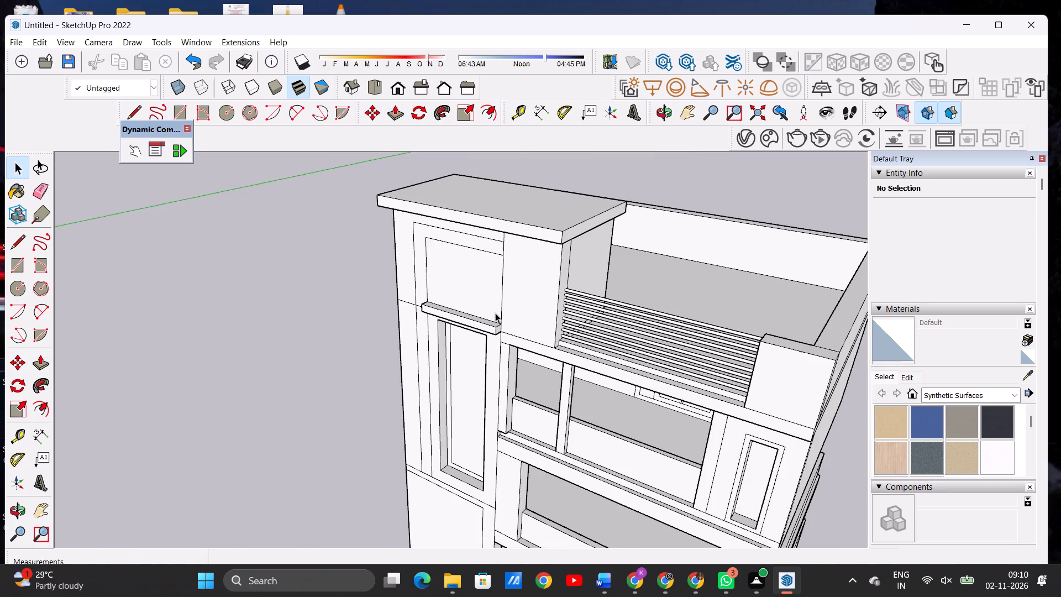
scroll(495, 313, "down", 1)
scroll(500, 259, "up", 6)
scroll(499, 259, "down", 1)
scroll(499, 259, "up", 1)
key("p")
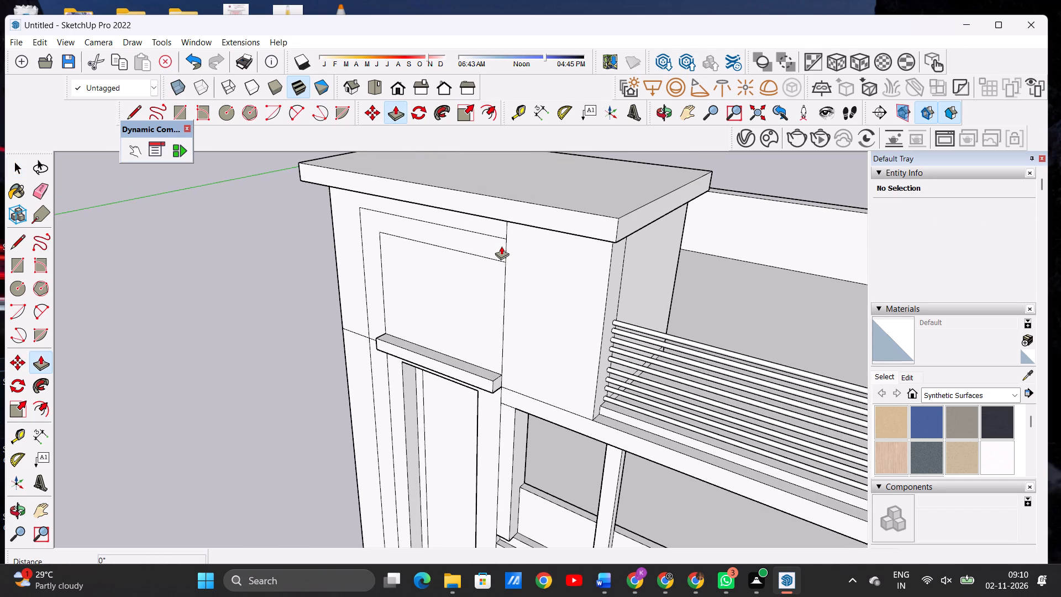
scroll(501, 246, "up", 2)
key("space")
scroll(369, 367, "up", 6)
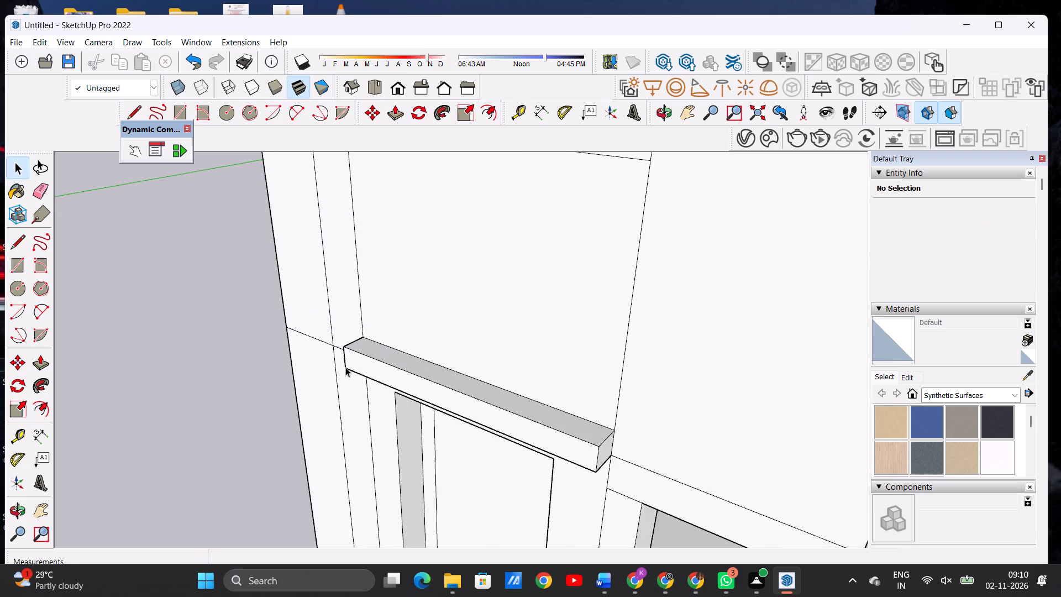
scroll(345, 367, "up", 6)
key("e")
left_click_drag(333, 329, 332, 338)
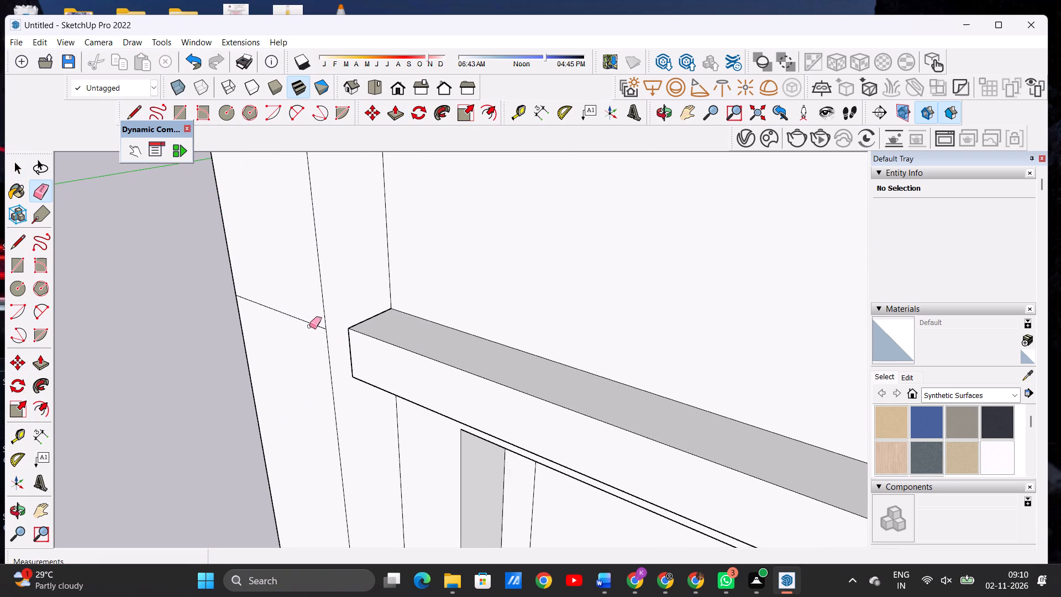
left_click_drag(302, 311, 298, 324)
key("space")
Pull the L-shaped band between the two stepped frame lines out about 9 9/16" from the wall.
scroll(319, 342, "down", 19)
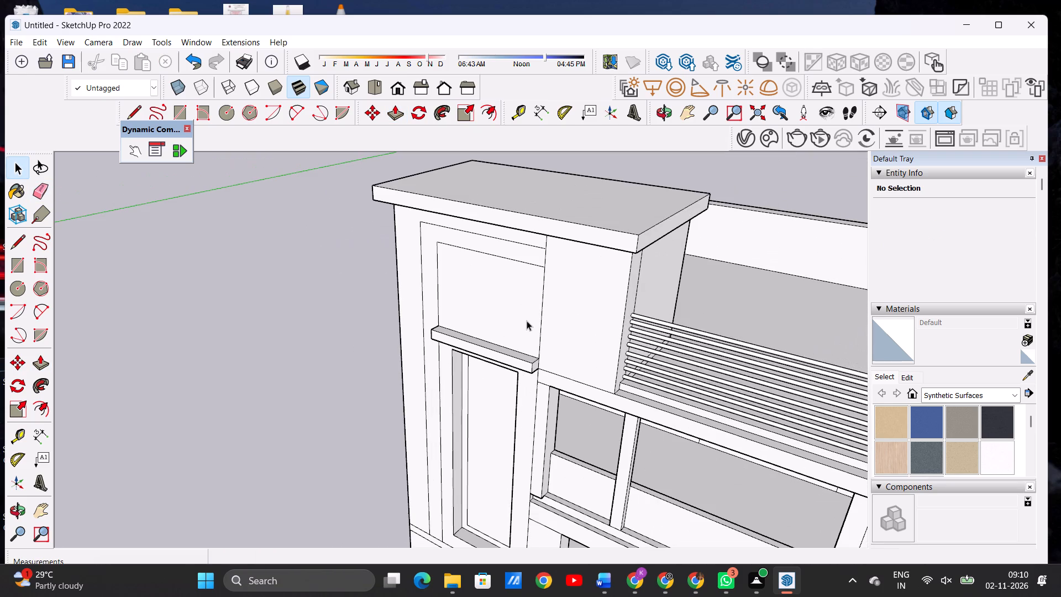
key("p")
scroll(535, 249, "up", 5)
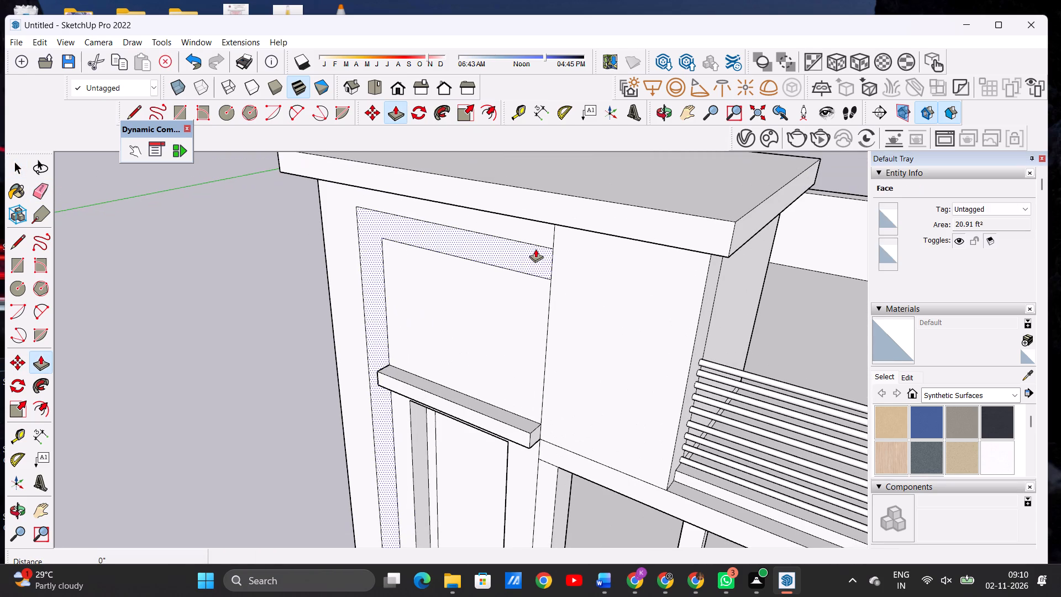
left_click(535, 249)
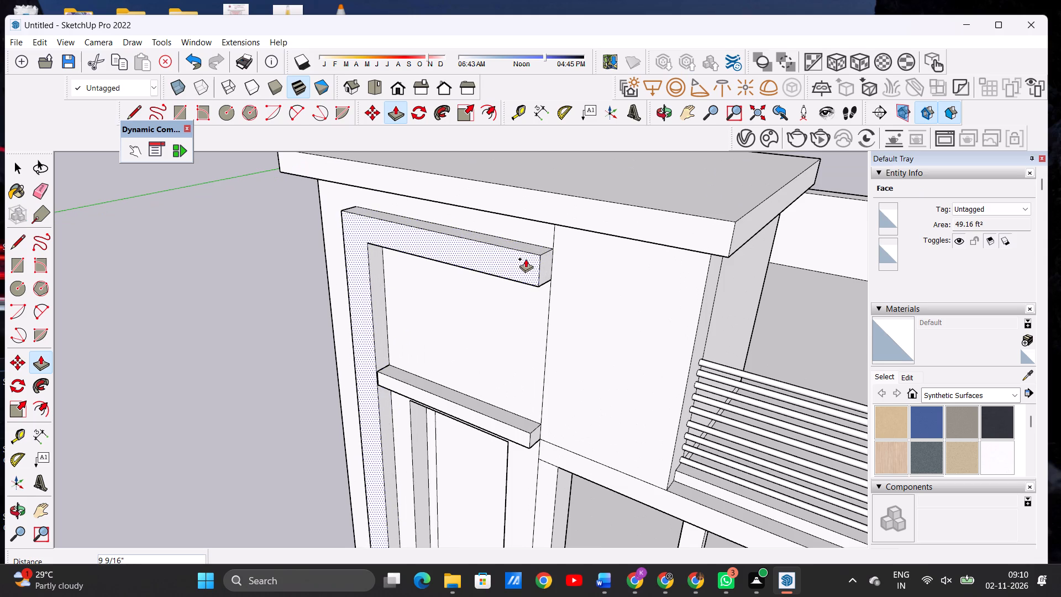
left_click(526, 259)
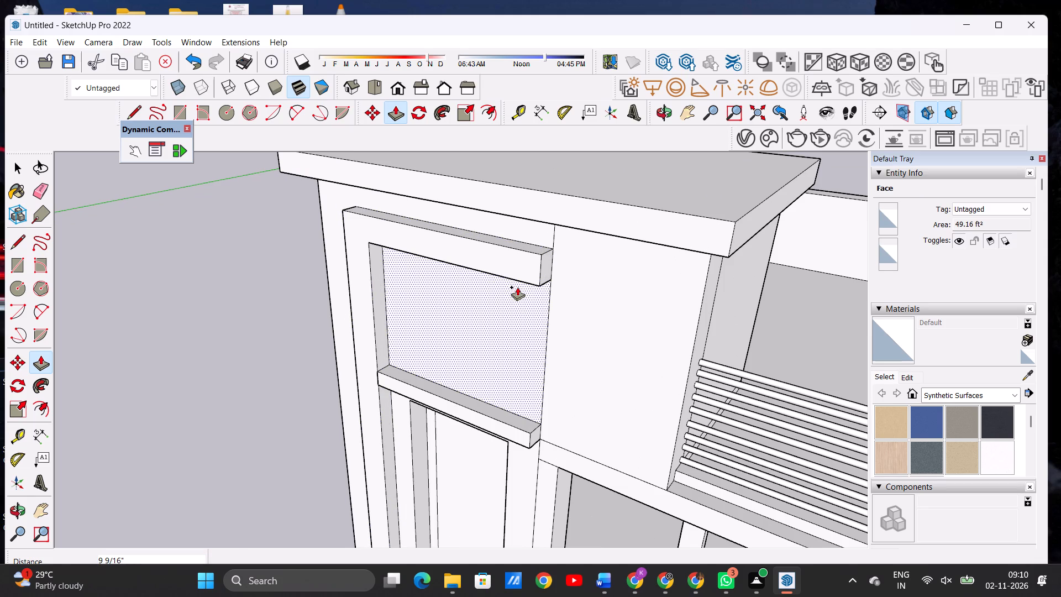
key("space")
Pull the raised L-shaped frame's front face out about 3/16" more, flush with the ledge's front face.
scroll(540, 268, "down", 3)
scroll(540, 268, "up", 1)
scroll(540, 268, "down", 3)
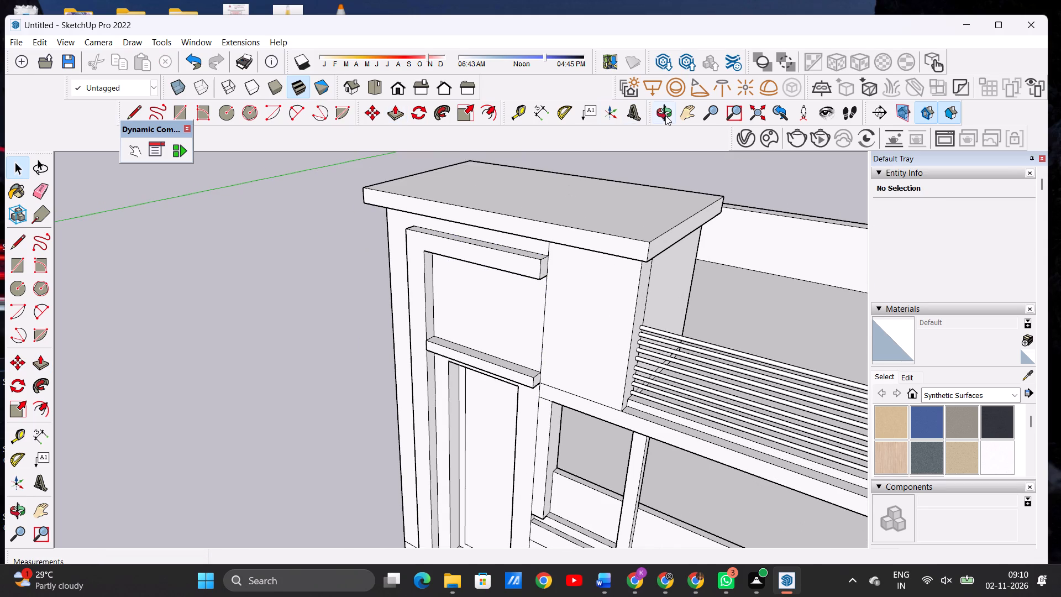
left_click(665, 113)
left_click_drag(434, 354, 548, 330)
scroll(475, 329, "down", 7)
left_click_drag(449, 372, 542, 350)
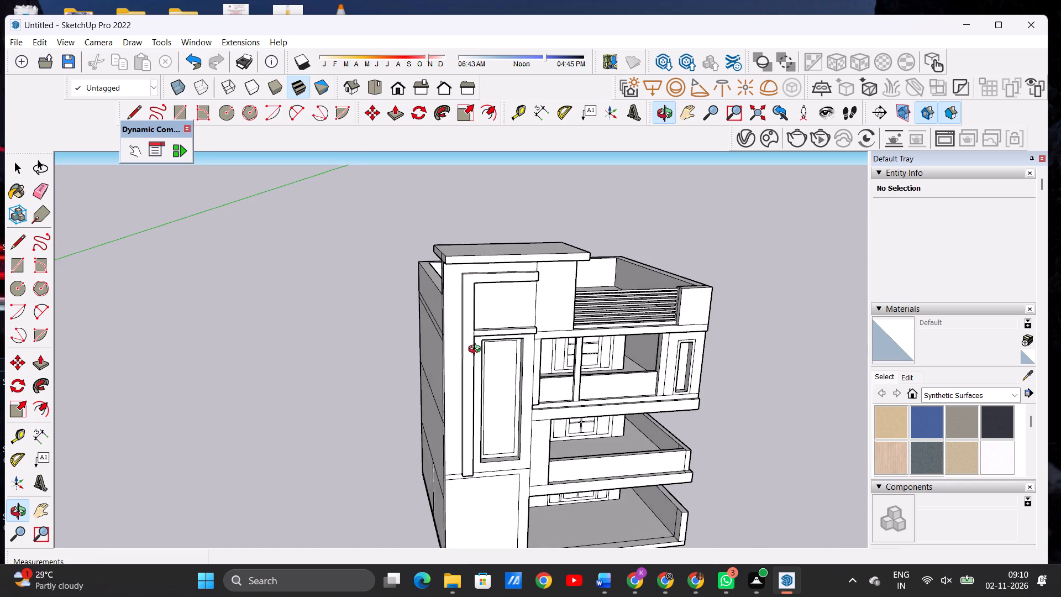
scroll(470, 339, "up", 13)
left_click_drag(468, 335, 519, 359)
scroll(506, 347, "up", 6)
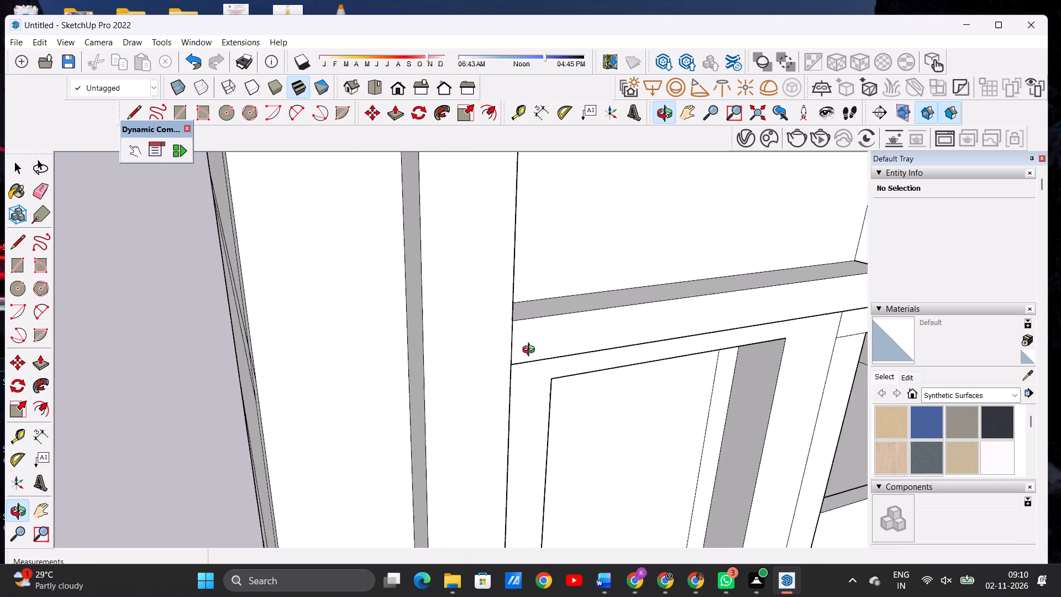
scroll(531, 351, "up", 7)
scroll(513, 349, "down", 1)
scroll(513, 349, "up", 5)
left_click_drag(559, 325, 513, 357)
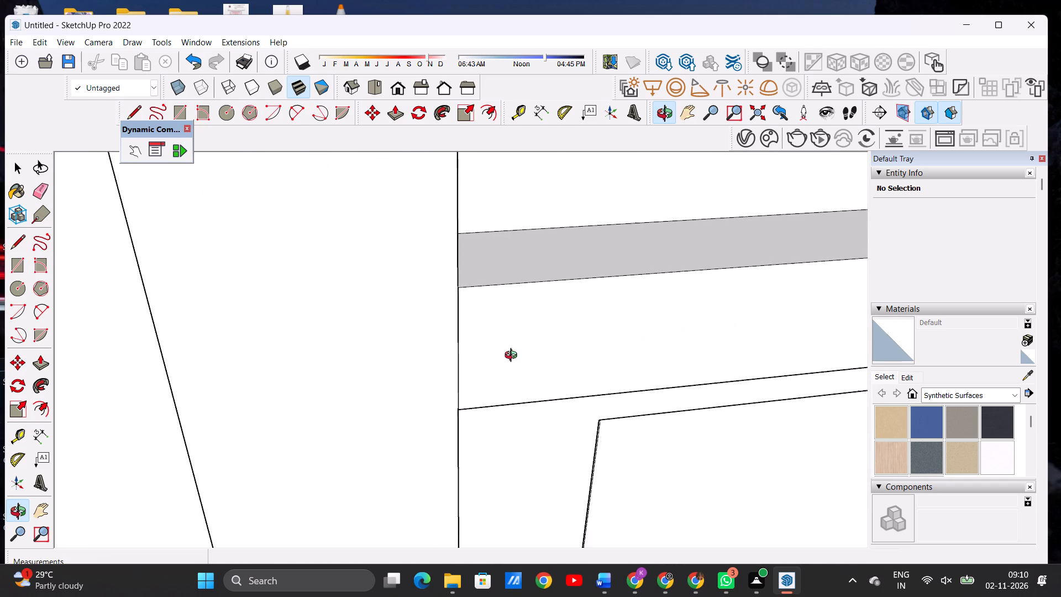
left_click_drag(513, 357, 533, 357)
left_click(604, 349)
left_click_drag(491, 364, 578, 344)
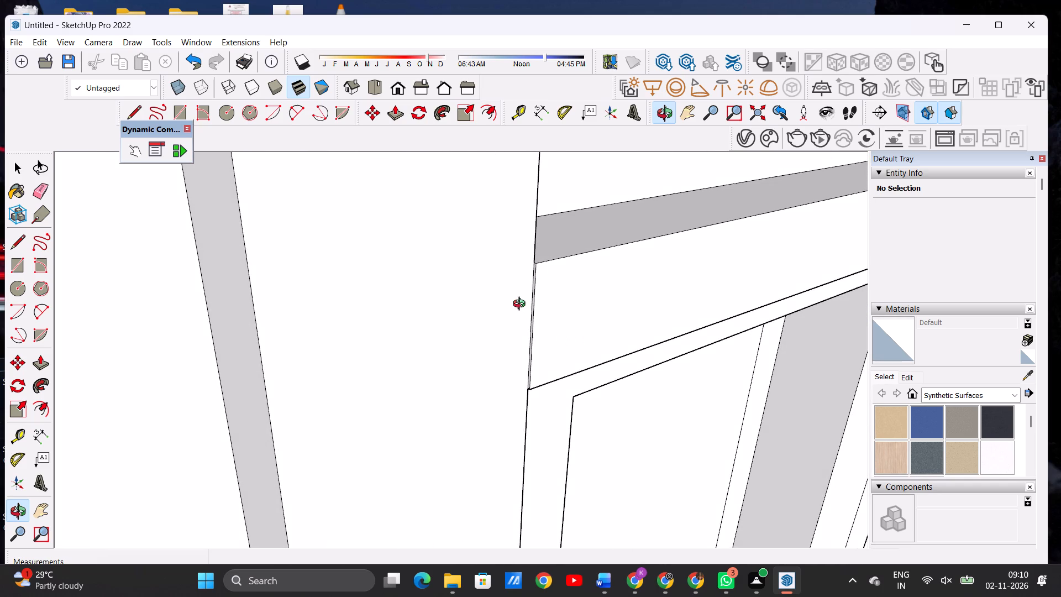
scroll(516, 310, "up", 2)
key("p")
left_click(530, 277)
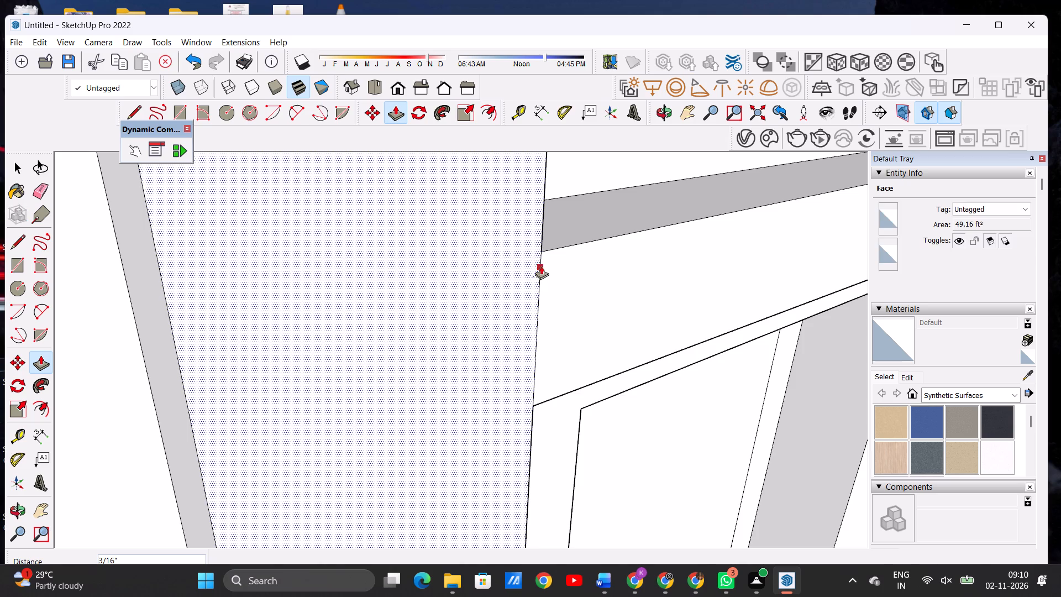
left_click(547, 254)
key("space")
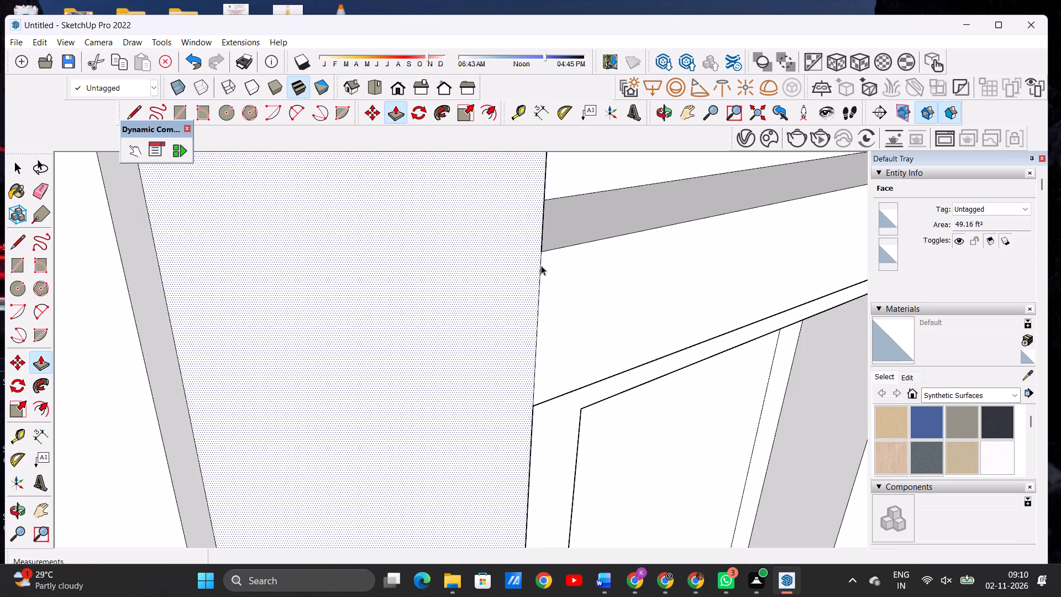
Examine the raised frame, ledge and recessed panel in relation to the whole front facade.
left_click(667, 118)
scroll(368, 394, "down", 7)
scroll(419, 374, "up", 1)
scroll(419, 374, "down", 3)
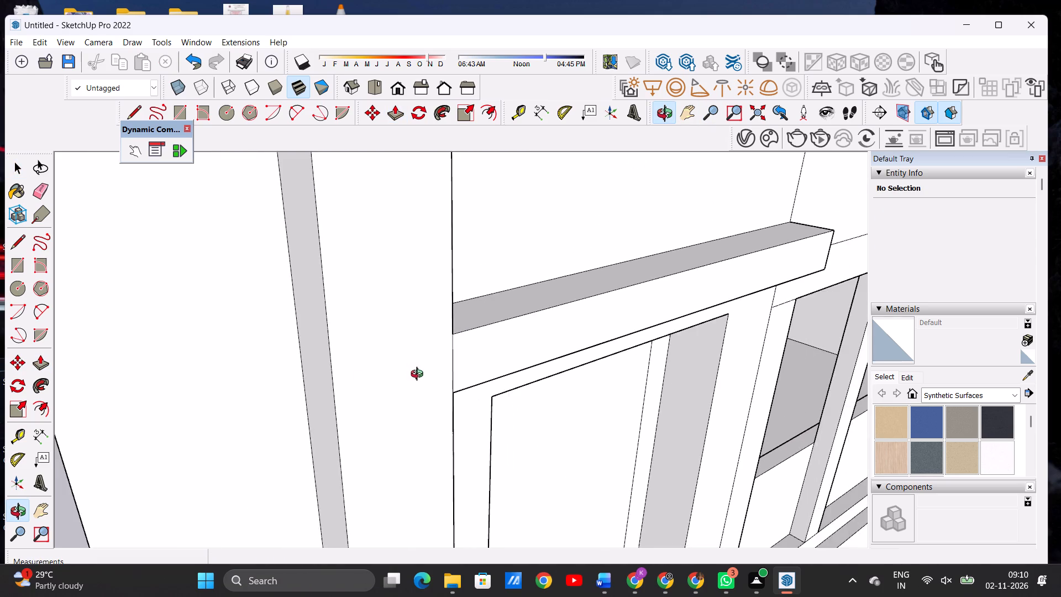
scroll(419, 375, "down", 13)
scroll(447, 364, "up", 2)
scroll(447, 364, "down", 7)
left_click_drag(458, 382, 357, 310)
scroll(404, 324, "down", 8)
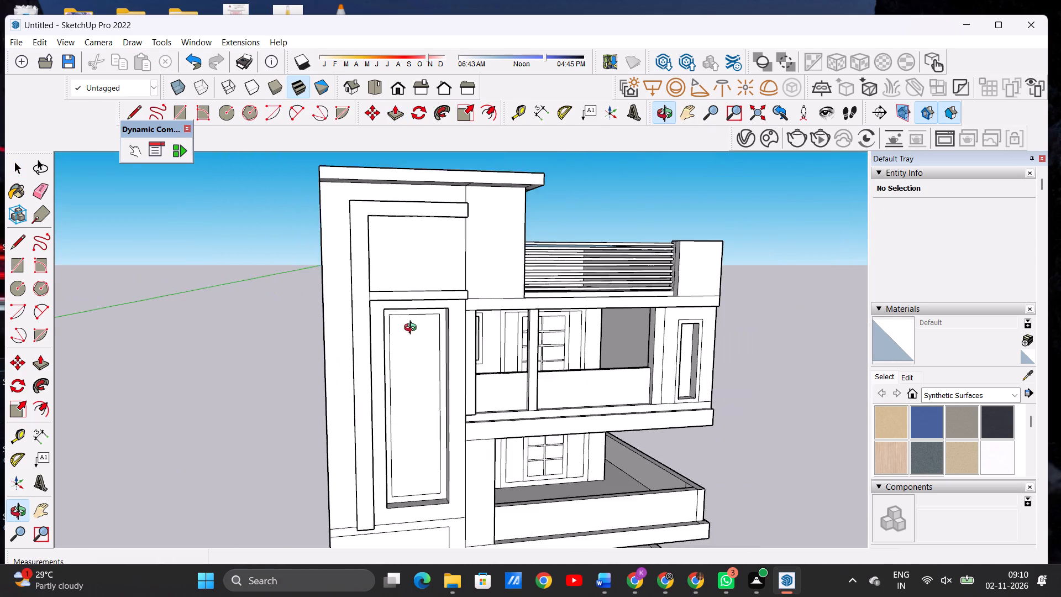
scroll(413, 329, "down", 5)
left_click_drag(395, 367, 345, 348)
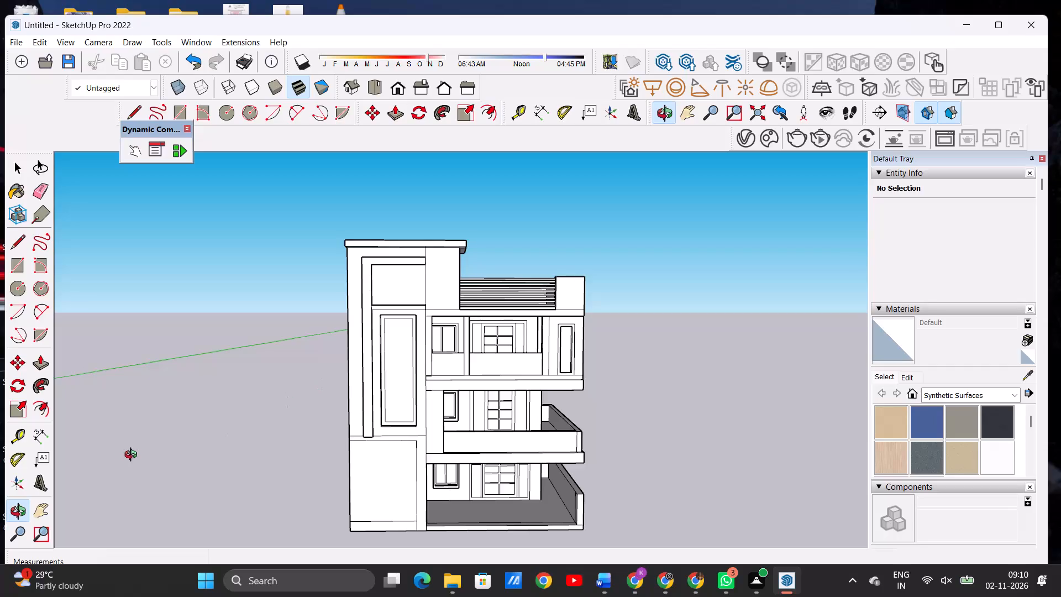
scroll(182, 439, "down", 3)
scroll(375, 340, "up", 2)
scroll(375, 340, "down", 1)
scroll(375, 340, "up", 4)
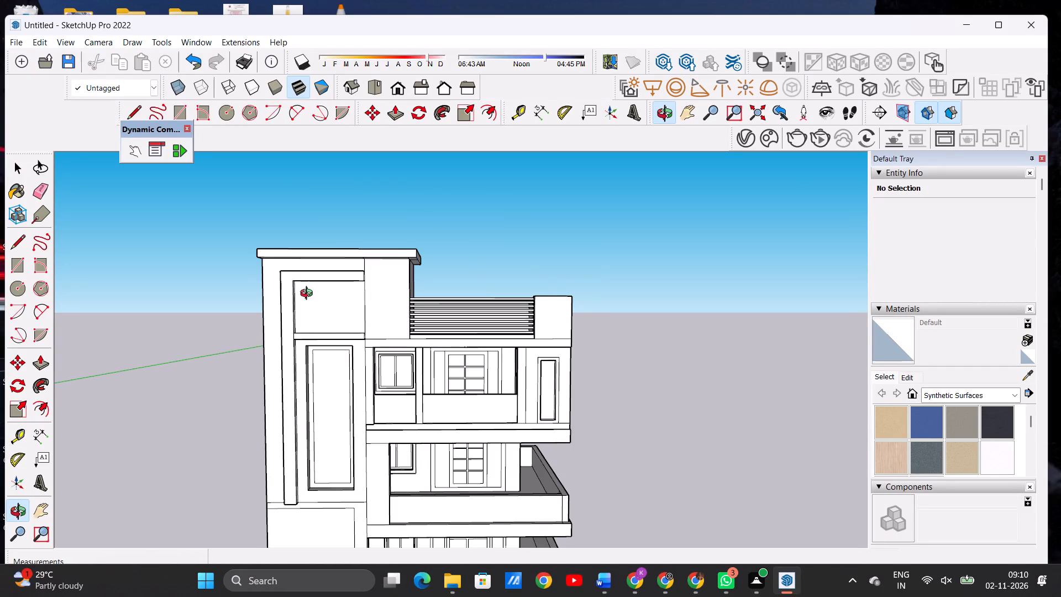
Draw a vertical line about 6' 2" long across the upper recessed panel near its open edge, from the frame down to the ledge.
scroll(317, 291, "up", 9)
left_click_drag(378, 298, 421, 274)
left_click_drag(410, 260, 401, 274)
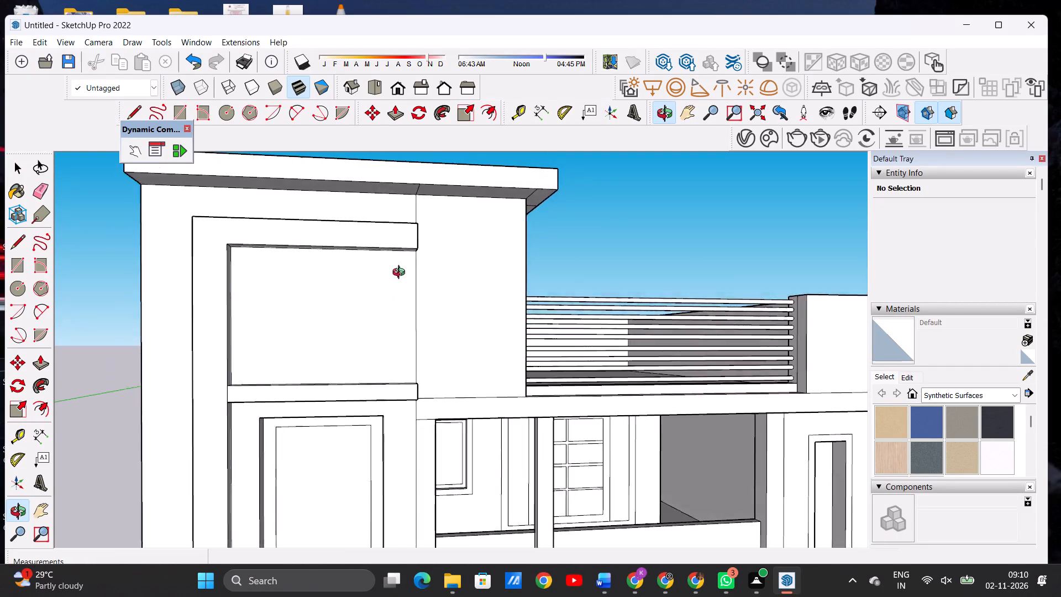
left_click_drag(401, 274, 374, 239)
scroll(386, 285, "up", 3)
scroll(386, 285, "down", 1)
scroll(386, 285, "up", 2)
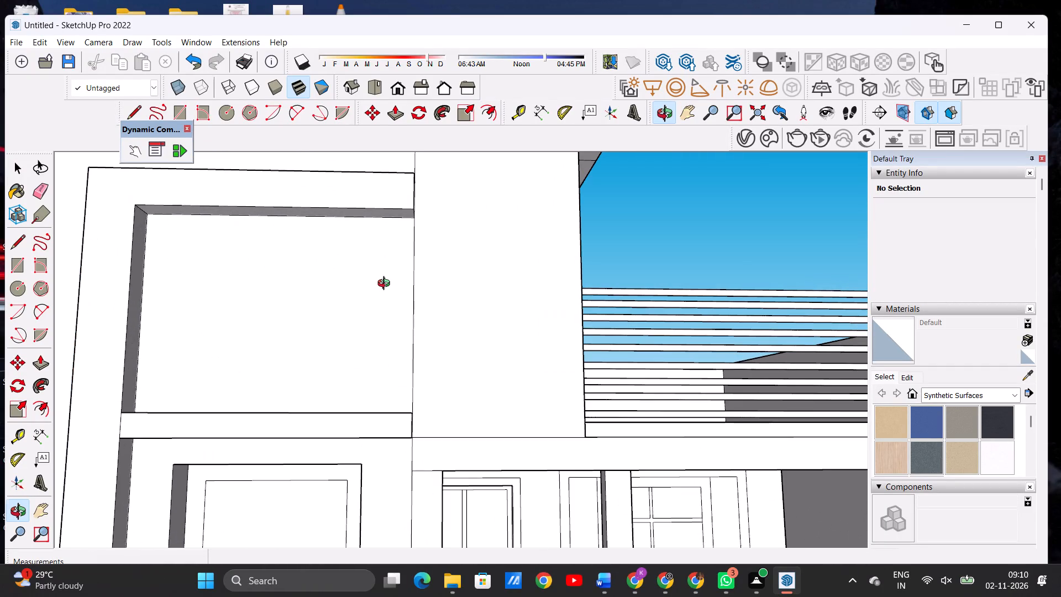
key("l")
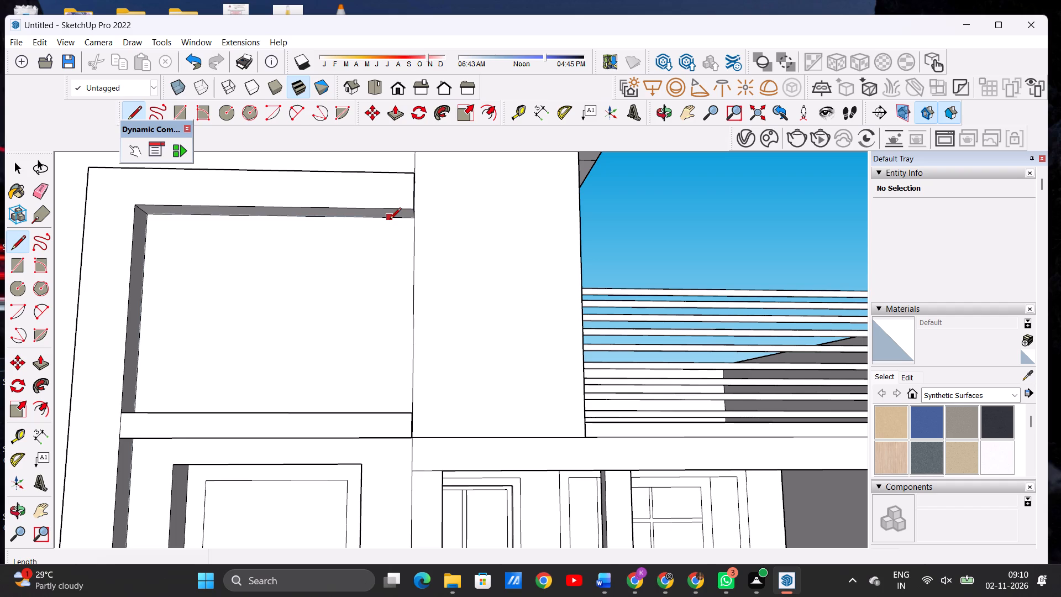
left_click(390, 220)
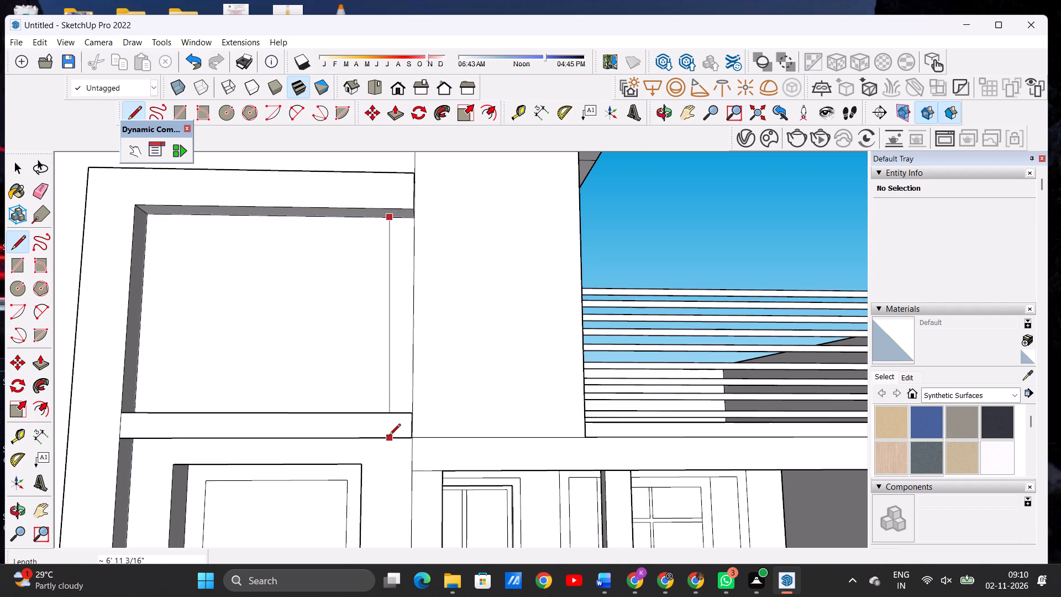
scroll(387, 400, "up", 12)
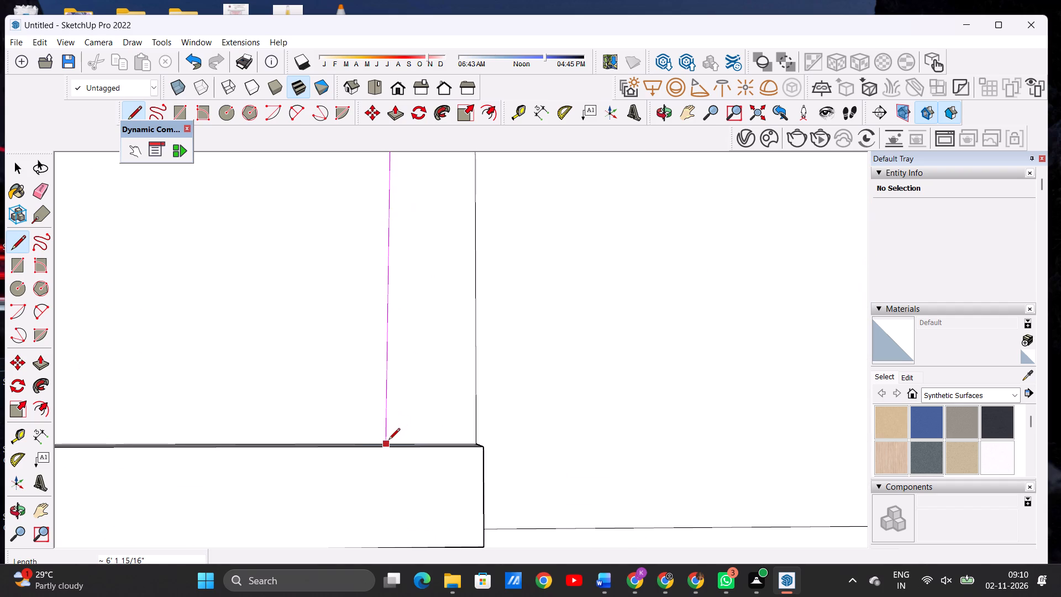
left_click(388, 441)
key("space")
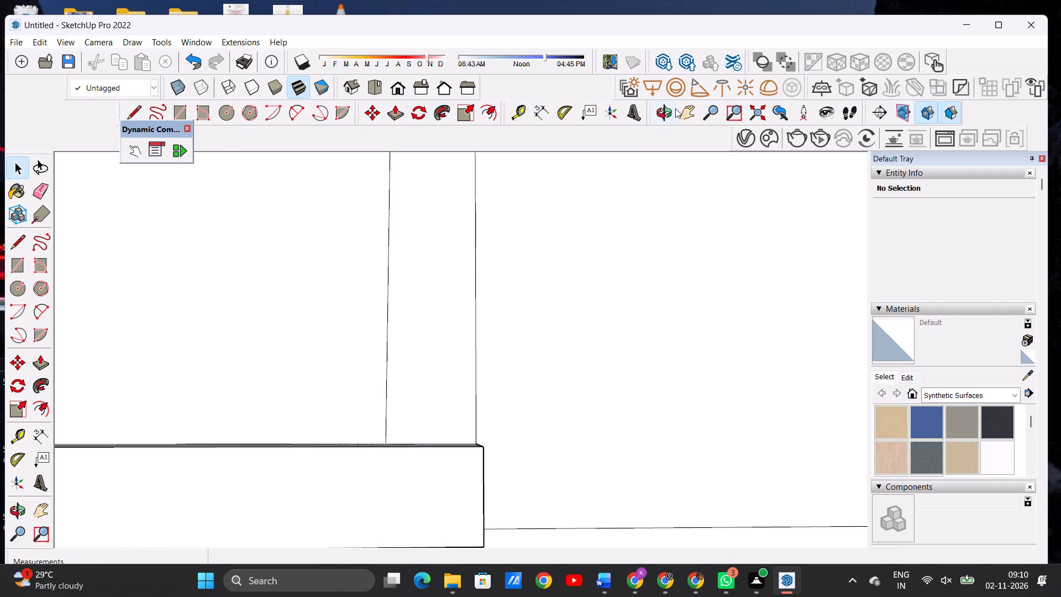
Pull the narrow strip at the upper panel's open edge out about 9 3/4", flush with the frame and ledge.
left_click(667, 109)
left_click_drag(486, 270, 464, 383)
scroll(461, 380, "down", 9)
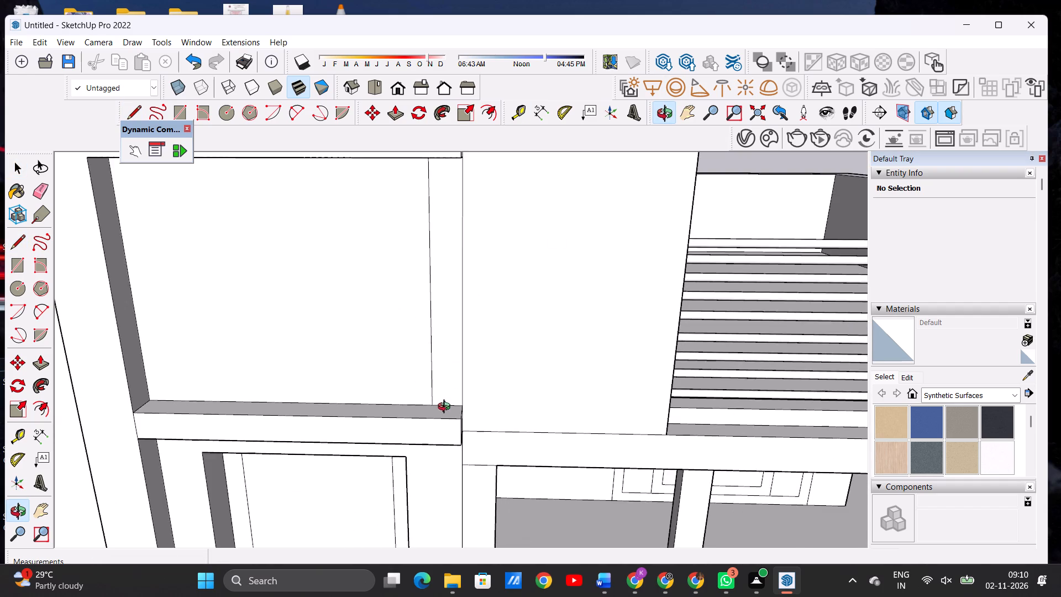
scroll(447, 408, "down", 10)
left_click_drag(463, 401, 382, 412)
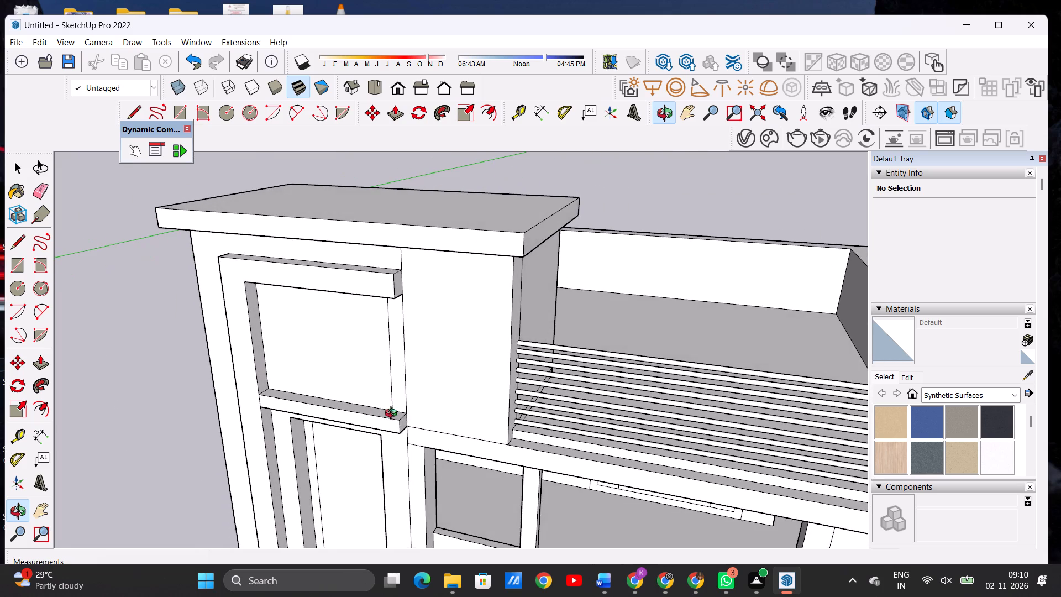
scroll(405, 413, "up", 8)
scroll(406, 418, "down", 2)
scroll(406, 418, "up", 1)
key("p")
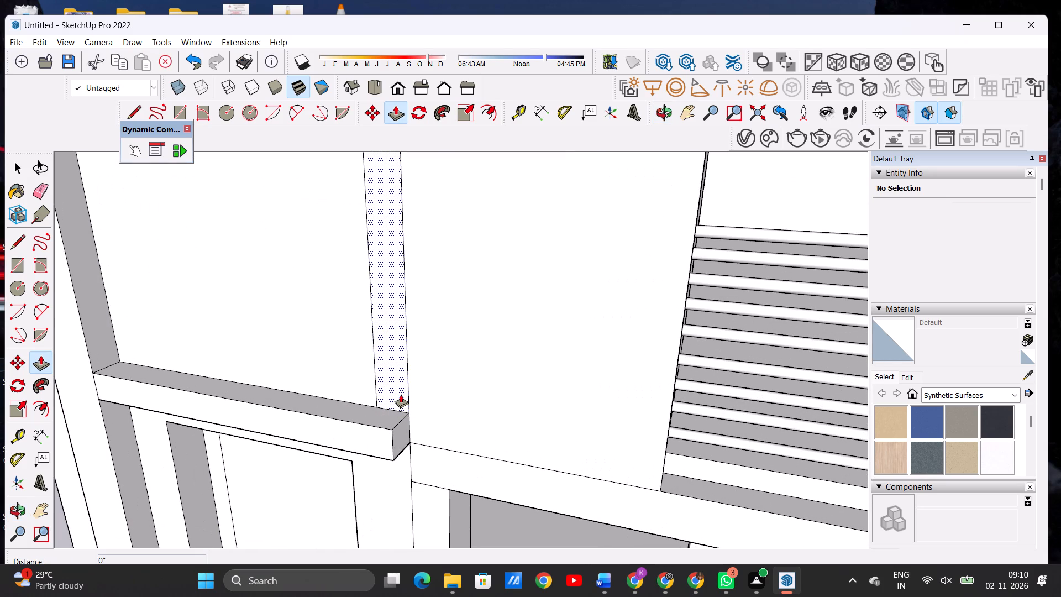
left_click(401, 394)
left_click(393, 427)
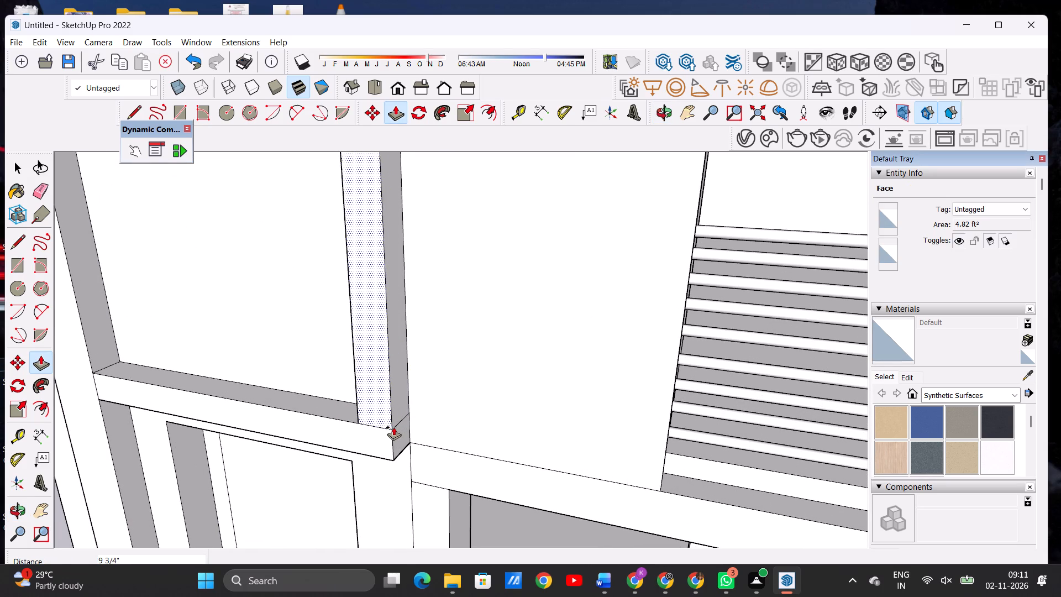
key("space")
Widen the new vertical strip by pulling its inner side face about 1' 1 11/16" into the upper panel.
scroll(374, 465, "down", 8)
scroll(411, 416, "down", 14)
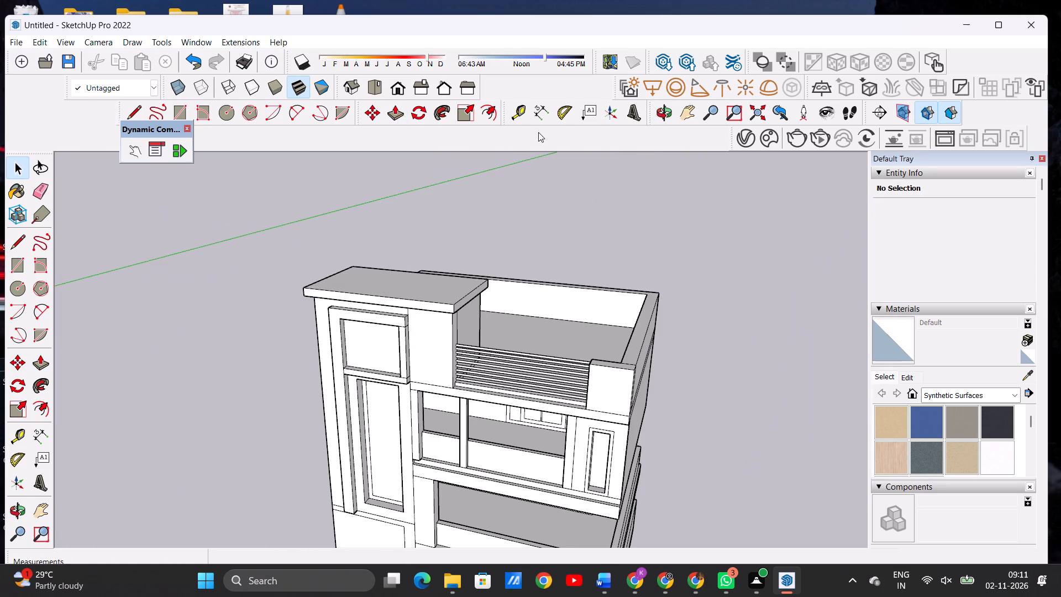
left_click(665, 112)
left_click_drag(366, 410, 460, 371)
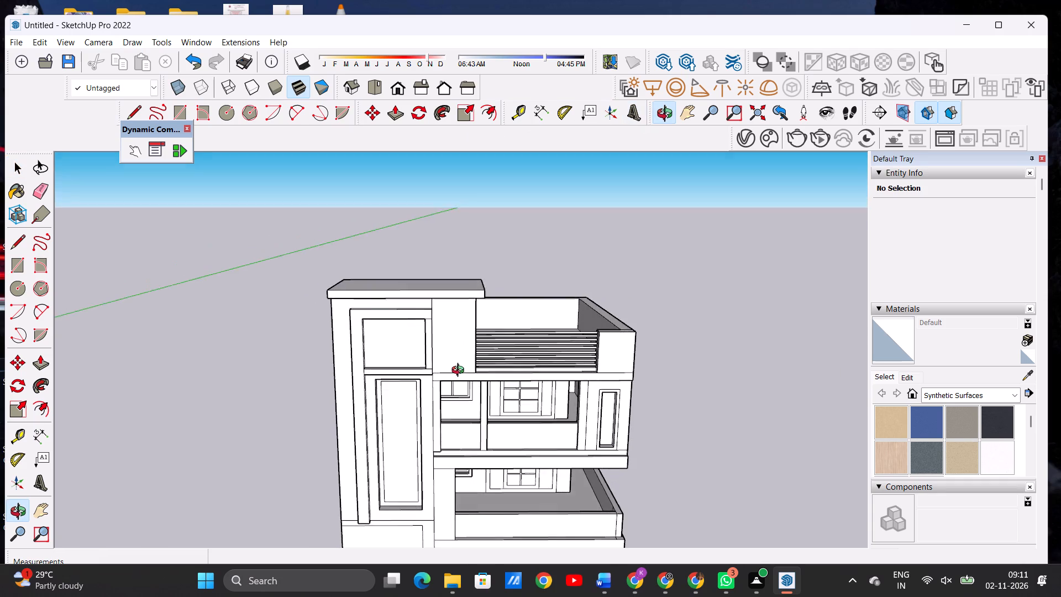
left_click_drag(460, 371, 460, 369)
scroll(375, 376, "down", 6)
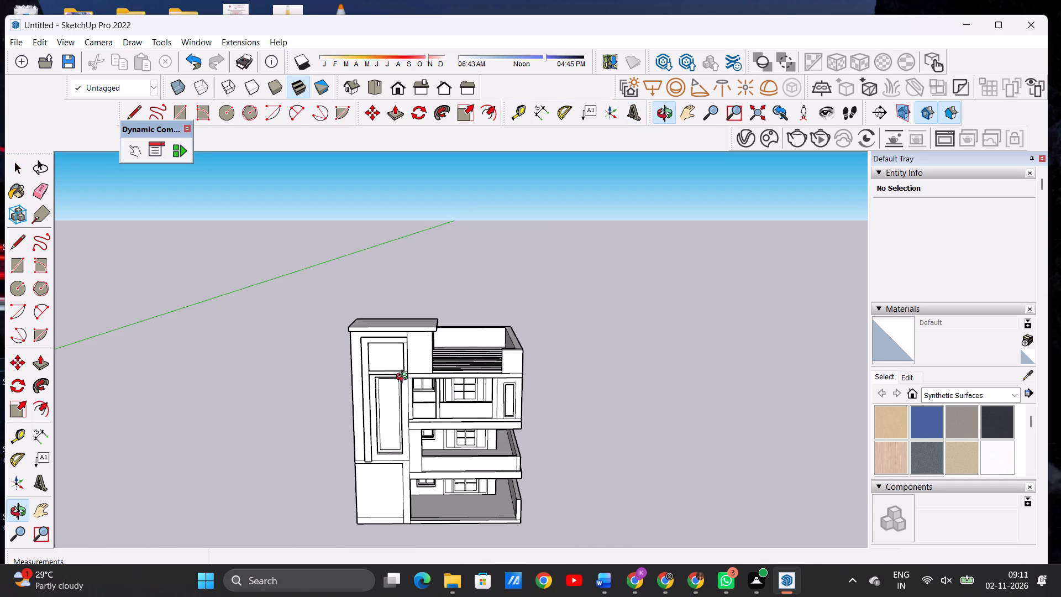
scroll(407, 375, "up", 2)
scroll(409, 373, "down", 1)
scroll(411, 371, "up", 11)
left_click_drag(364, 384, 506, 380)
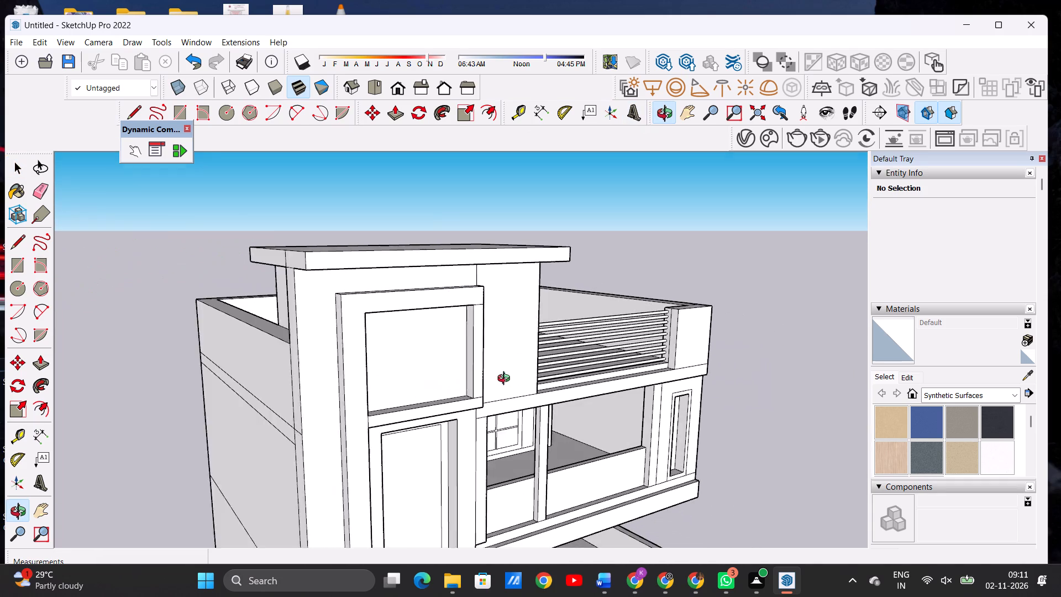
left_click_drag(506, 380, 522, 382)
scroll(486, 394, "up", 5)
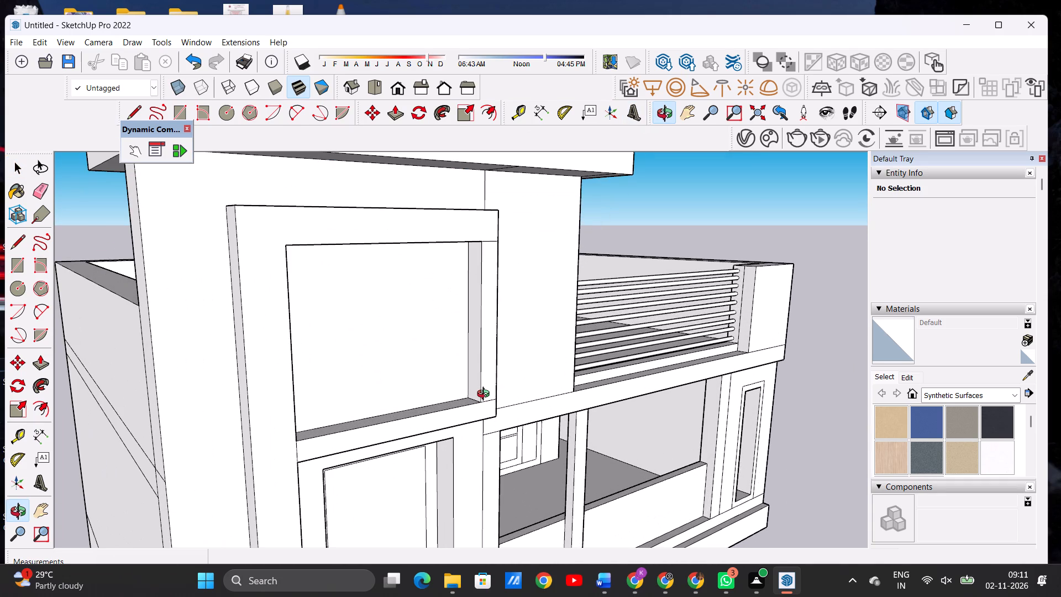
key("p")
scroll(469, 389, "up", 4)
scroll(469, 389, "down", 1)
scroll(469, 389, "up", 1)
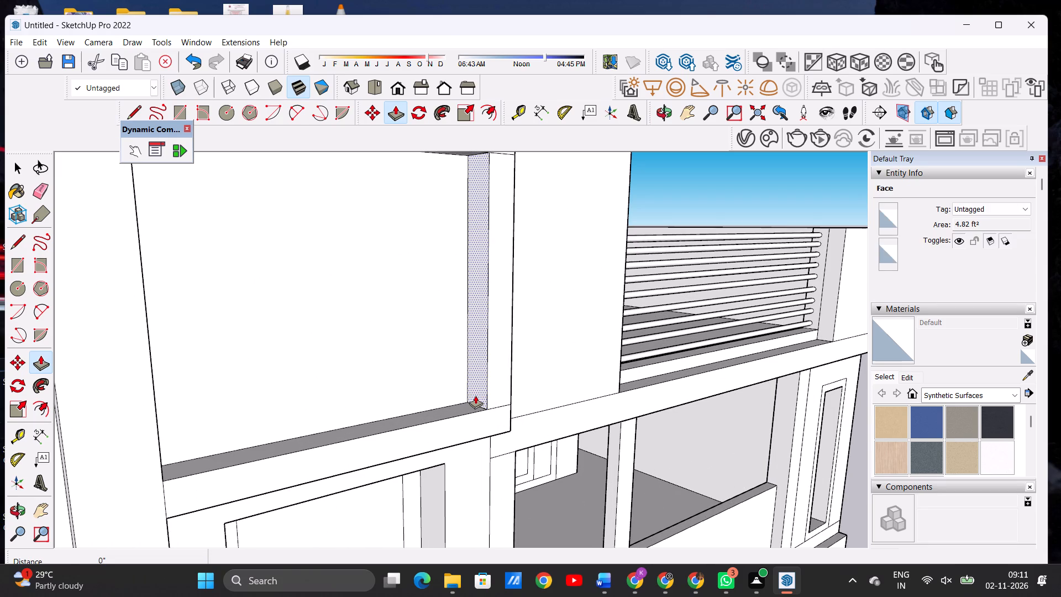
left_click(475, 395)
left_click(443, 422)
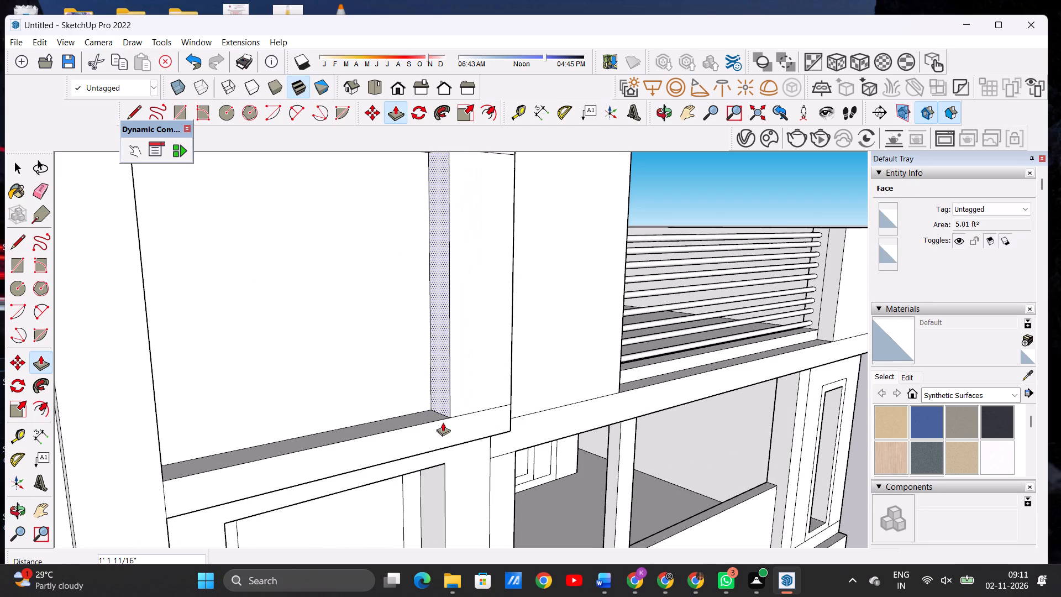
key("space")
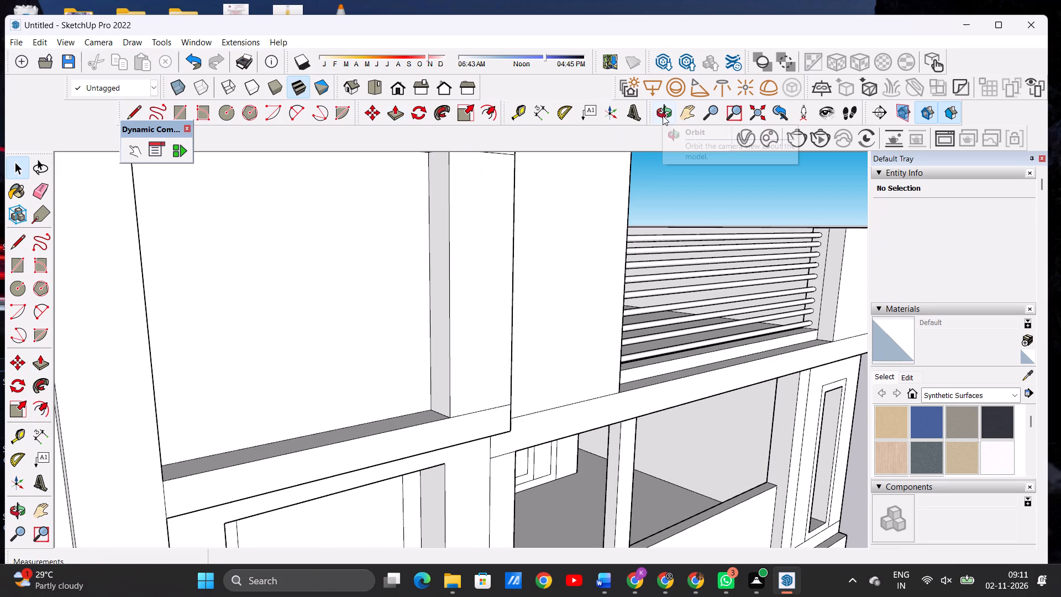
Erase the seam between the vertical strip and the frame's top band, and the wall line between the frame's corner and the roof slab.
left_click(663, 121)
left_click_drag(493, 448, 360, 453)
scroll(430, 453, "down", 5)
scroll(476, 444, "down", 7)
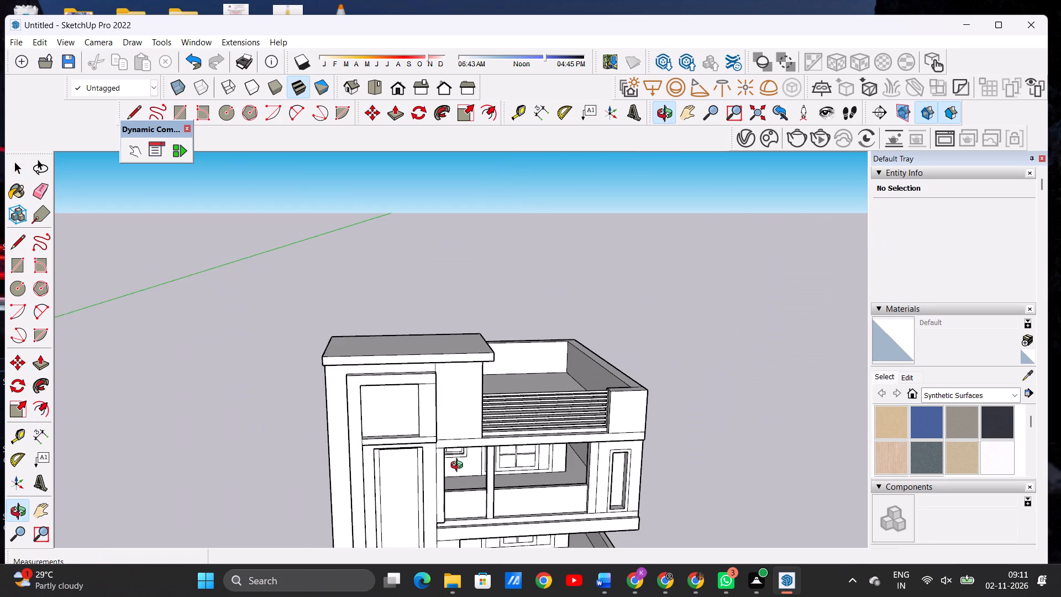
left_click_drag(457, 466, 412, 436)
scroll(403, 347, "down", 7)
scroll(412, 377, "up", 7)
scroll(411, 370, "down", 1)
scroll(411, 370, "up", 6)
scroll(398, 342, "down", 1)
scroll(398, 342, "up", 4)
scroll(401, 356, "down", 1)
scroll(401, 356, "up", 4)
key("e")
left_click_drag(391, 337, 392, 344)
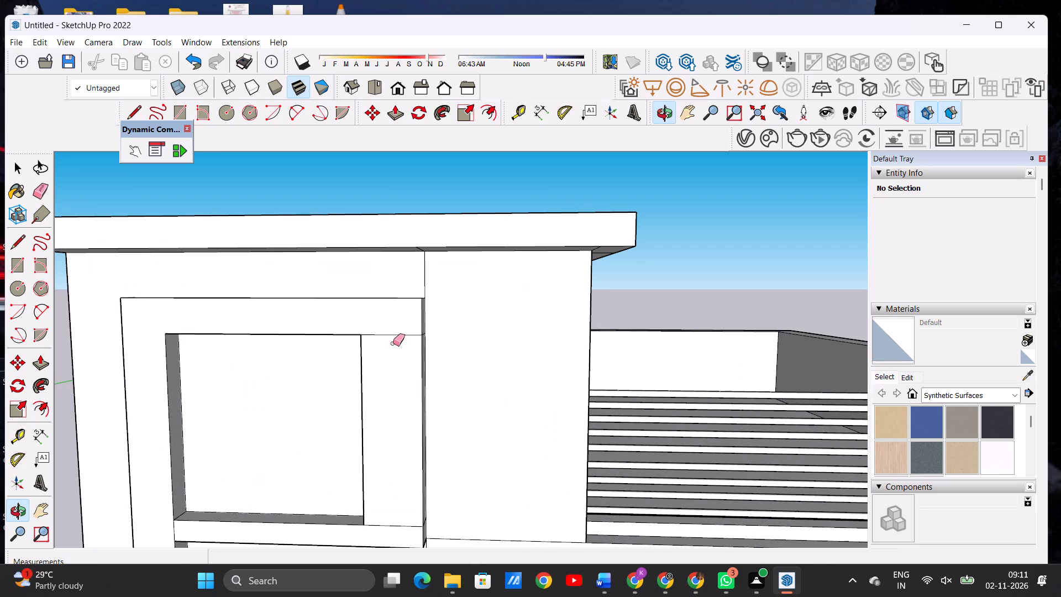
left_click_drag(389, 327, 393, 339)
left_click_drag(416, 268, 435, 268)
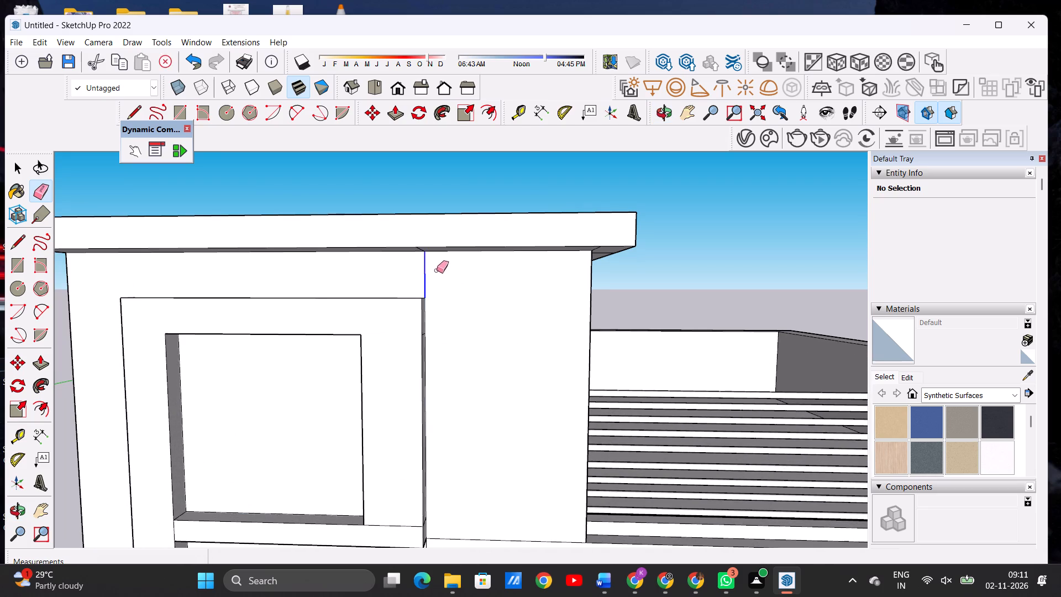
Pull the L-shaped border band around the lower wall panel out about 1' 3 9/16".
scroll(460, 301, "down", 20)
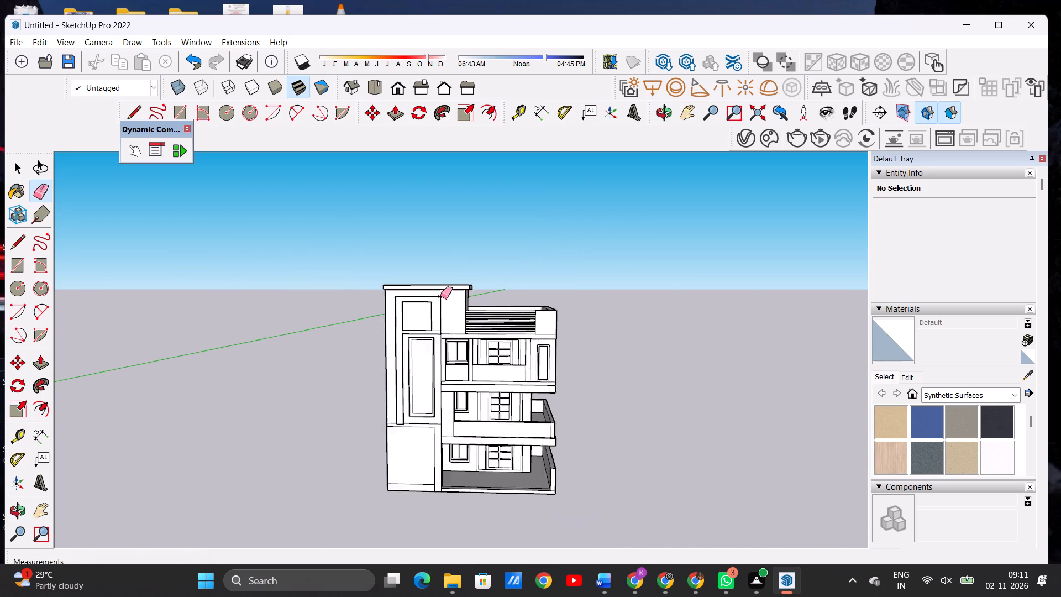
scroll(440, 296, "down", 2)
scroll(423, 412, "up", 11)
scroll(396, 420, "down", 1)
scroll(471, 404, "up", 1)
scroll(471, 404, "down", 1)
scroll(471, 404, "up", 3)
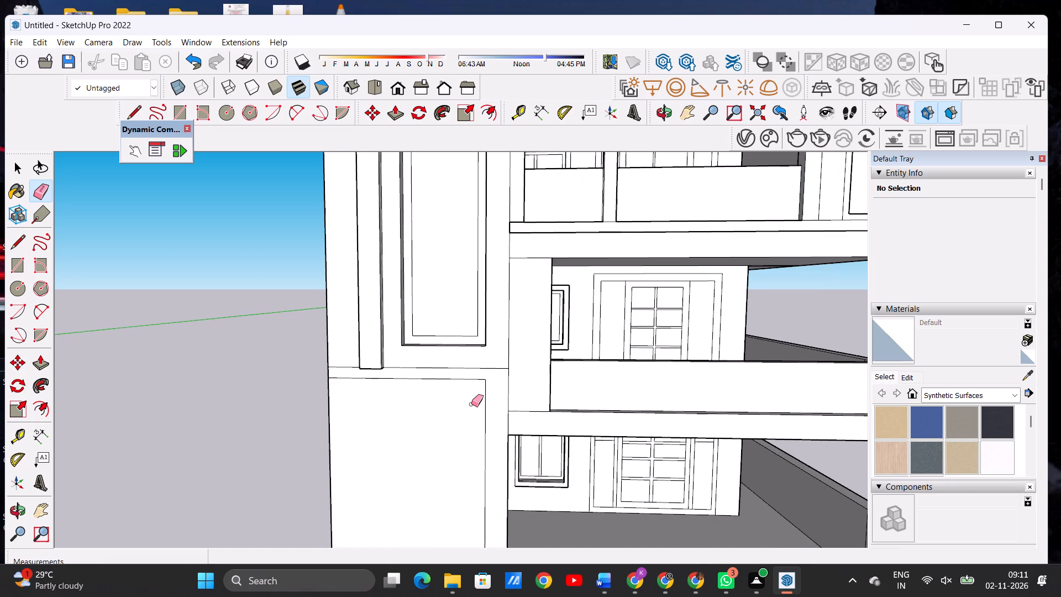
key("space")
left_click(659, 110)
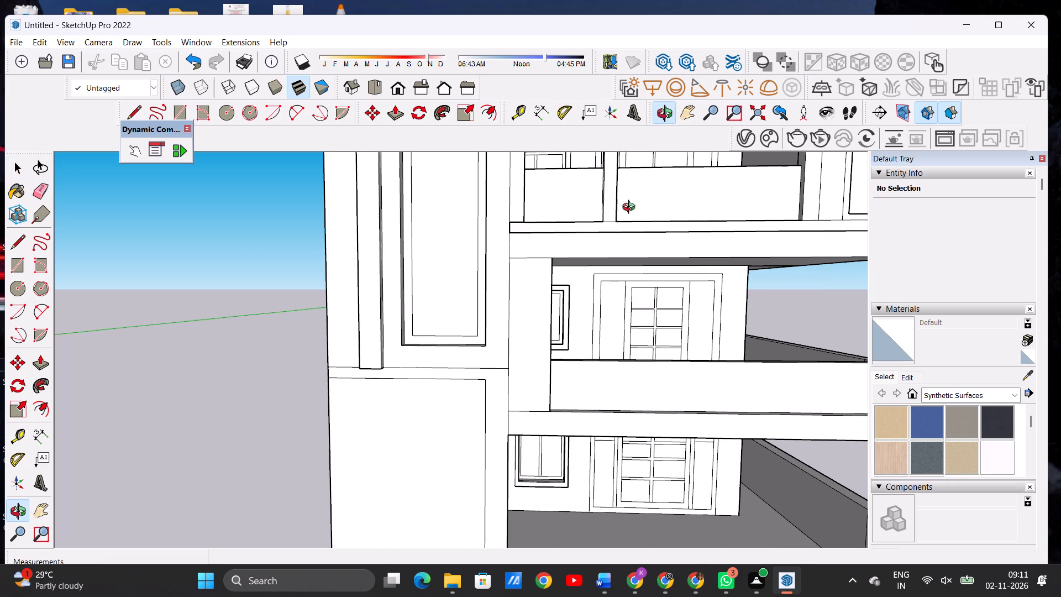
left_click_drag(551, 373, 416, 401)
scroll(382, 444, "up", 1)
scroll(388, 439, "down", 1)
scroll(390, 439, "up", 6)
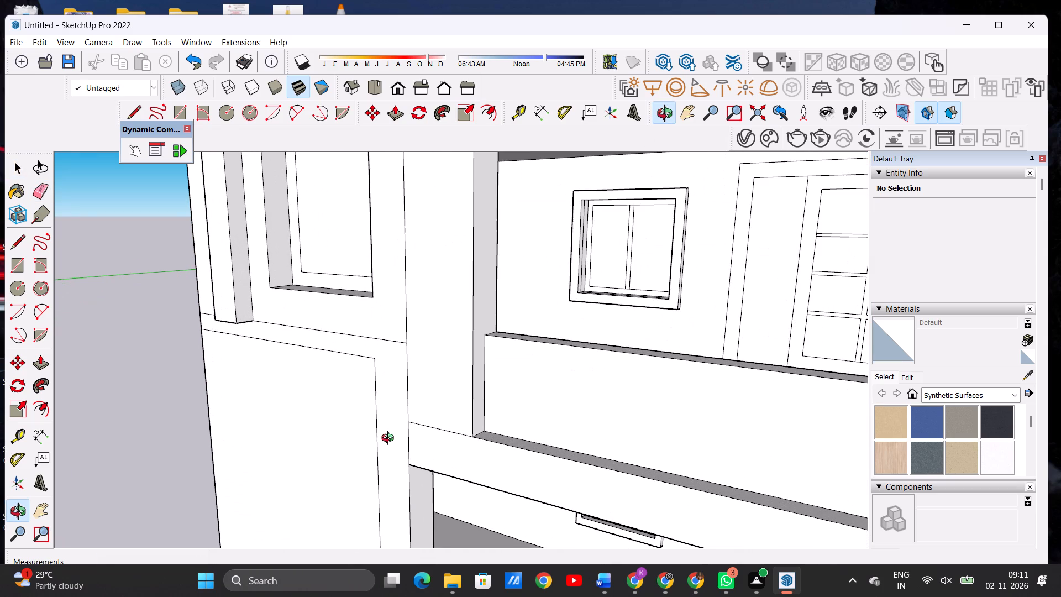
key("p")
scroll(397, 362, "up", 2)
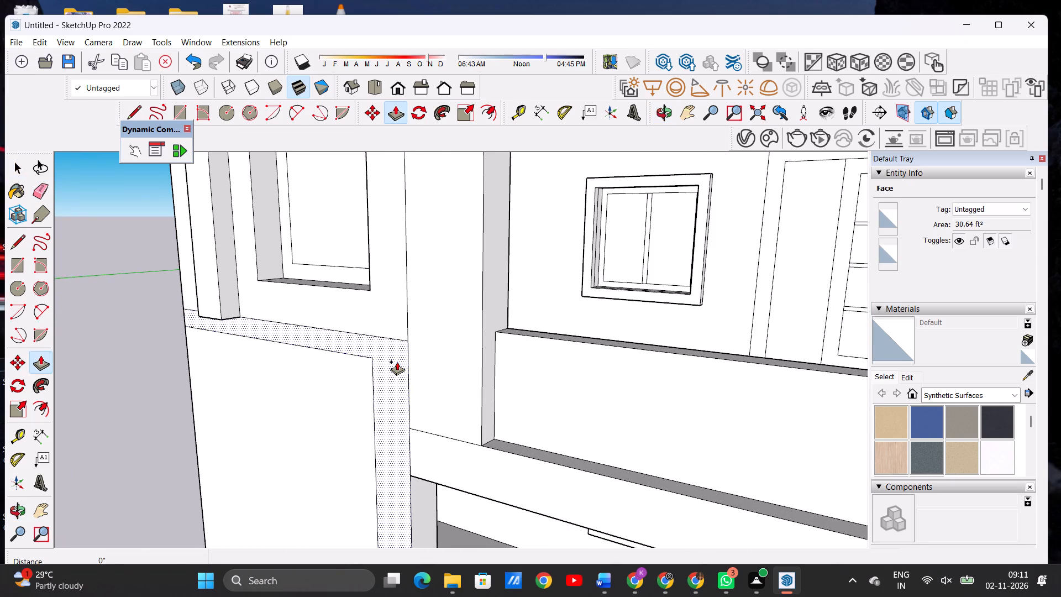
left_click(397, 362)
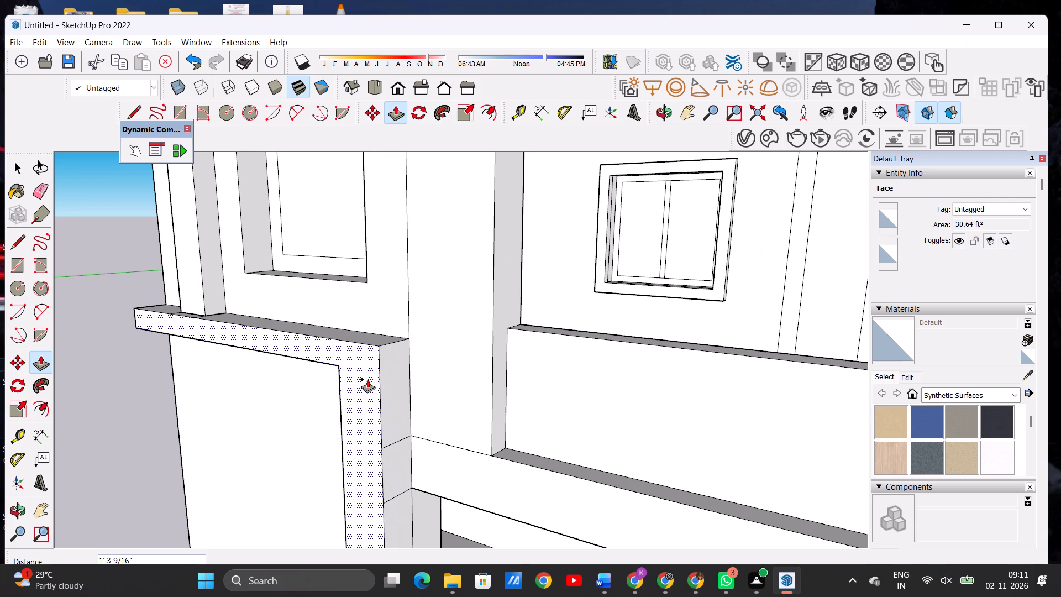
left_click(367, 379)
key("space")
Pull the band along the base of the lower wall panel out about 1' 3 11/16", flush with the raised border.
scroll(388, 363, "down", 8)
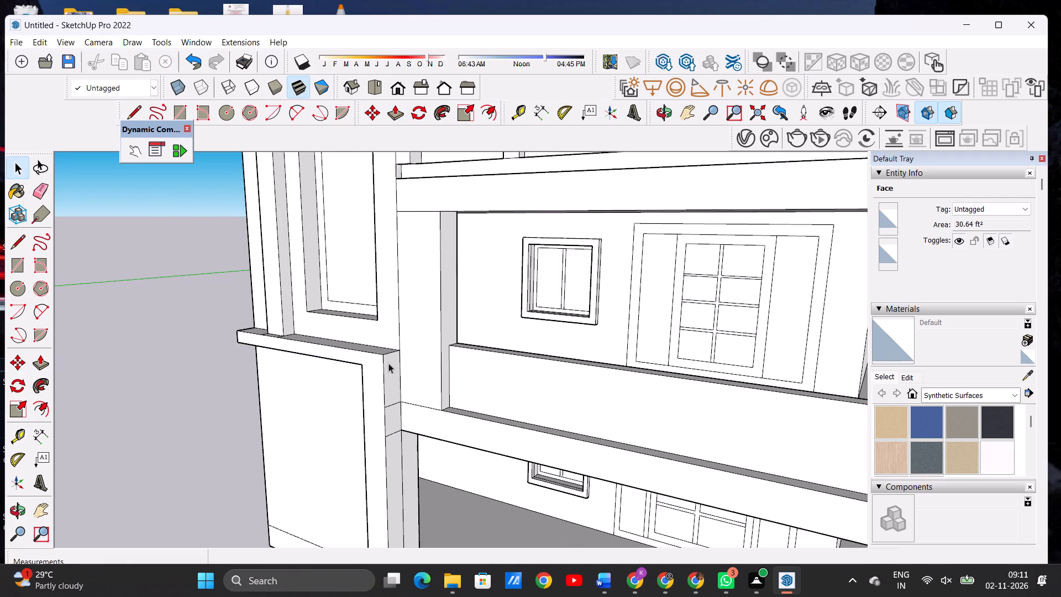
left_click(662, 112)
left_click_drag(492, 285, 473, 348)
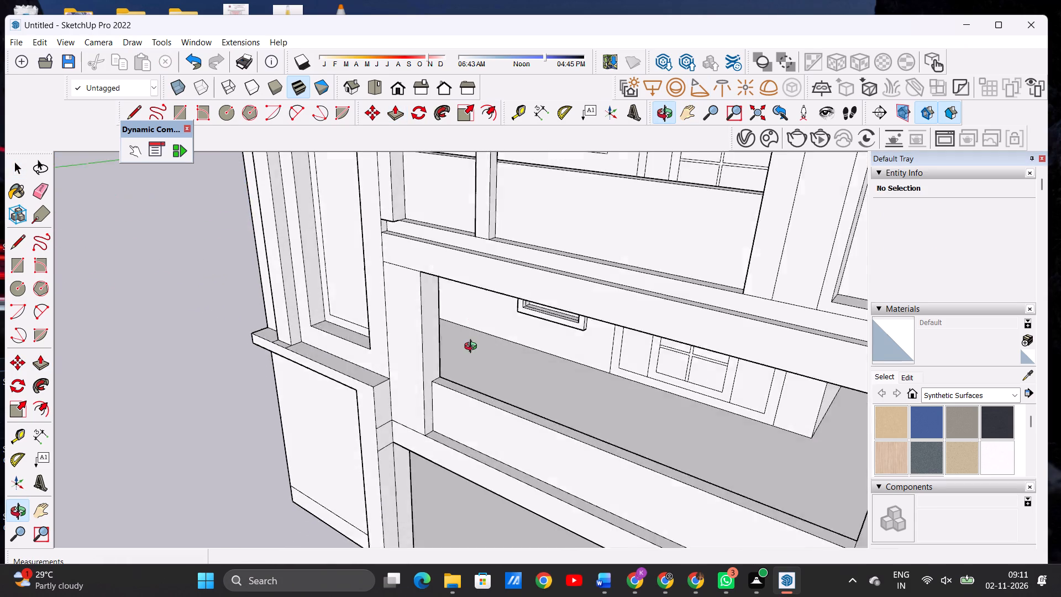
left_click_drag(473, 348, 588, 321)
scroll(605, 282, "down", 5)
scroll(605, 282, "up", 1)
scroll(605, 282, "down", 6)
scroll(513, 426, "up", 10)
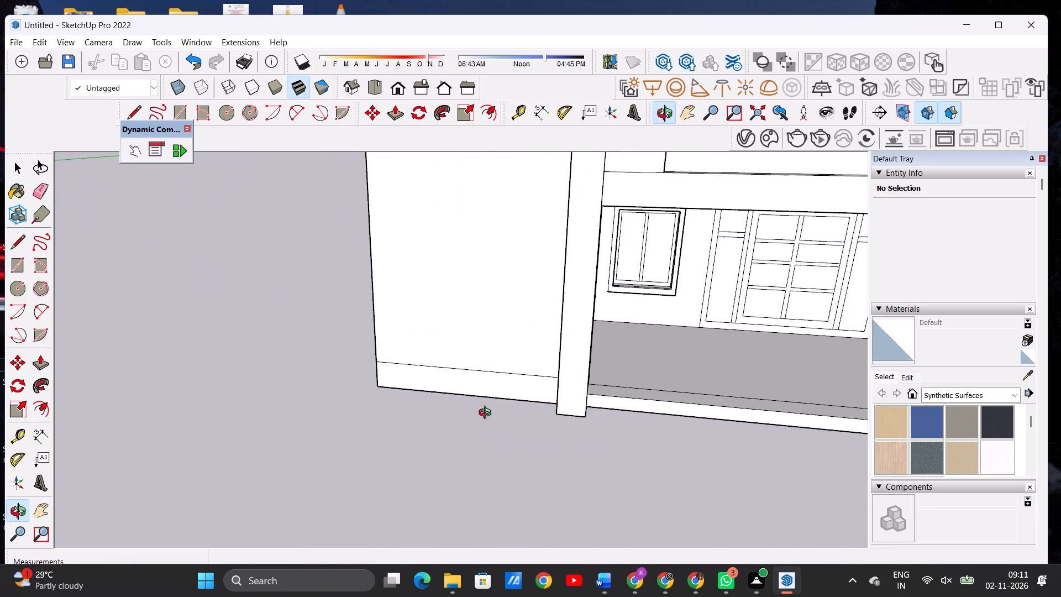
scroll(487, 414, "up", 1)
left_click_drag(413, 415, 556, 434)
left_click_drag(614, 434, 624, 439)
scroll(613, 364, "up", 9)
scroll(612, 374, "down", 1)
scroll(612, 374, "up", 1)
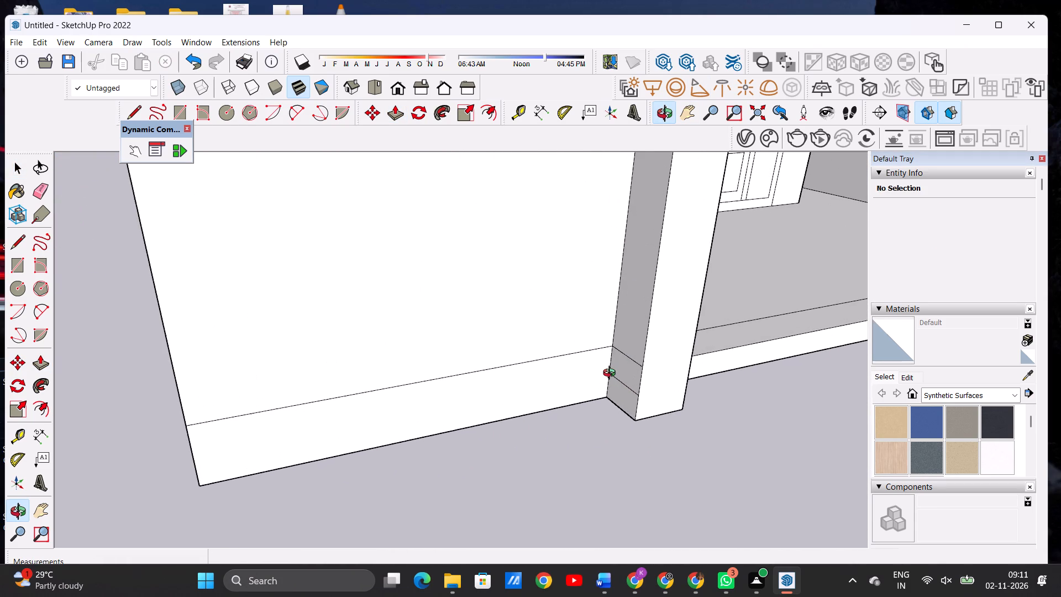
key("p")
left_click(604, 360)
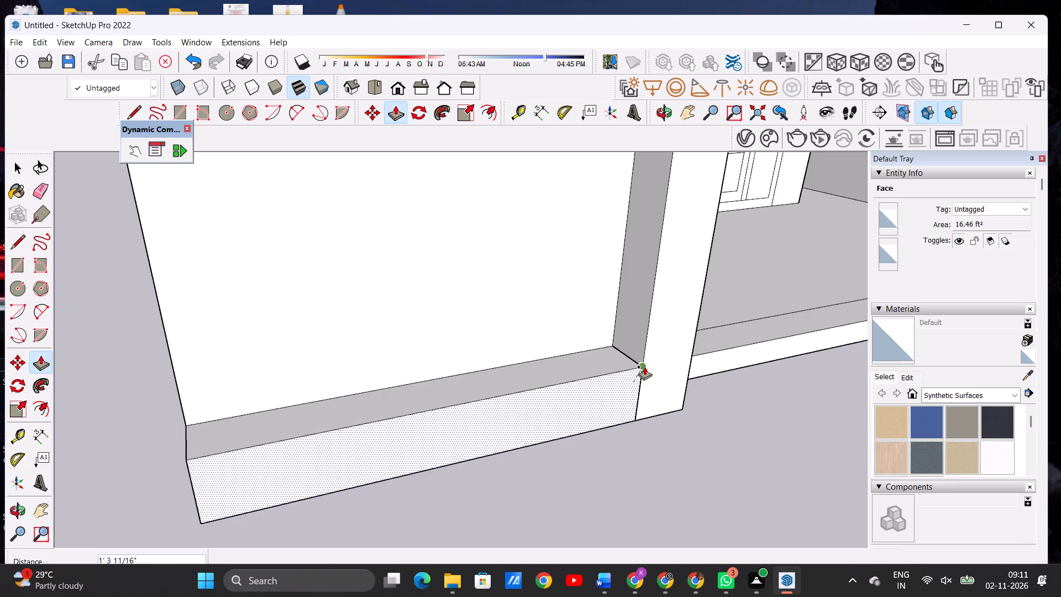
left_click(646, 366)
key("space")
Examine the lower panel's raised border and base band in relation to the front facade.
scroll(598, 374, "down", 1)
scroll(598, 374, "up", 1)
scroll(598, 374, "down", 5)
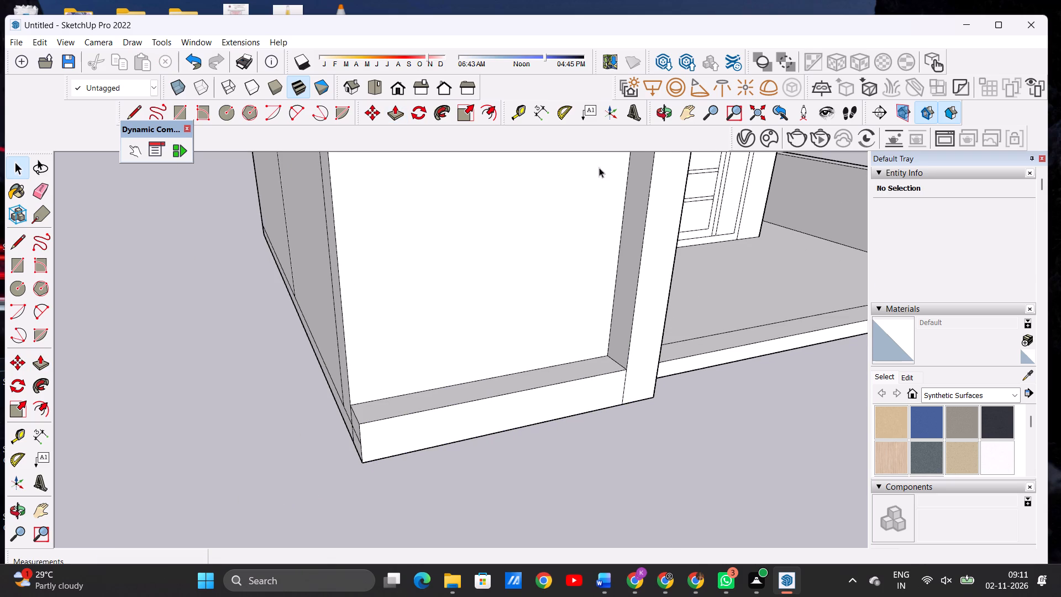
left_click(666, 108)
left_click_drag(601, 351, 497, 350)
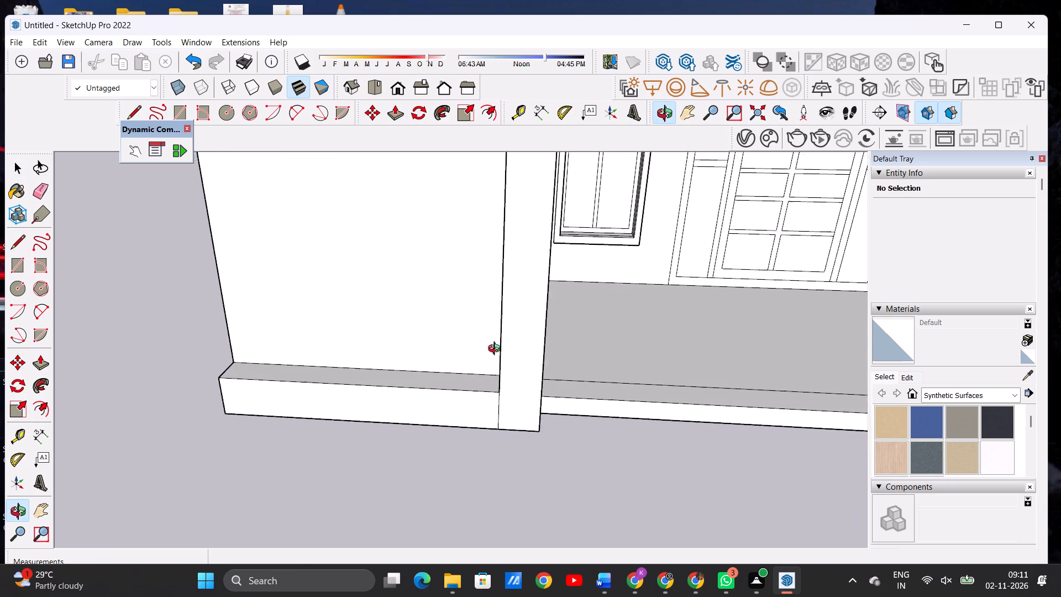
left_click_drag(497, 350, 514, 334)
scroll(550, 399, "down", 16)
left_click_drag(530, 392, 494, 329)
scroll(527, 342, "up", 5)
scroll(491, 374, "down", 4)
left_click_drag(473, 364, 510, 356)
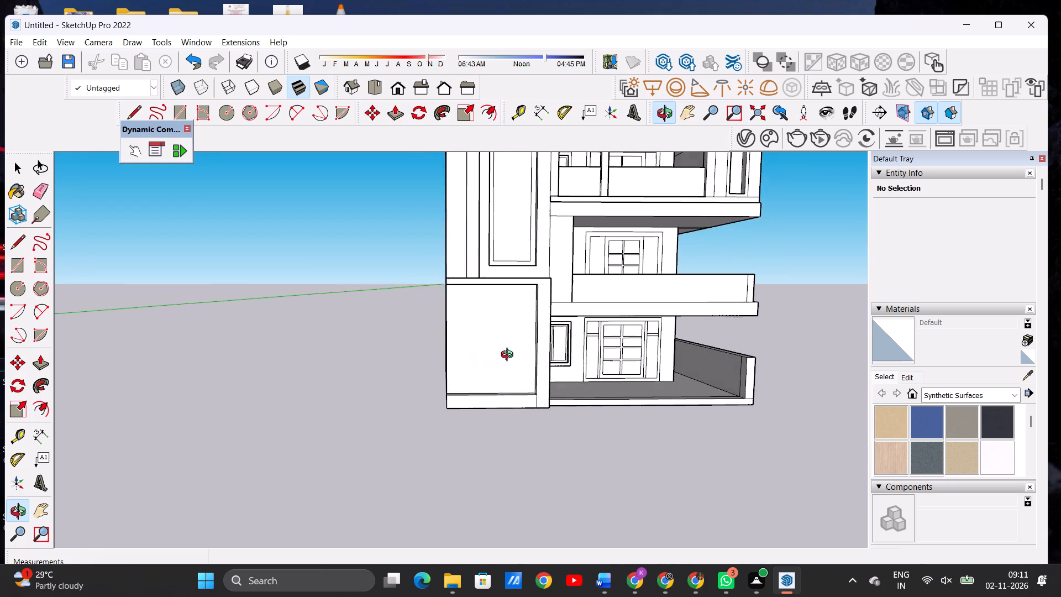
Examine the front facade from the lower wall panel out to the whole building.
left_click_drag(510, 356, 505, 358)
left_click_drag(500, 358, 512, 357)
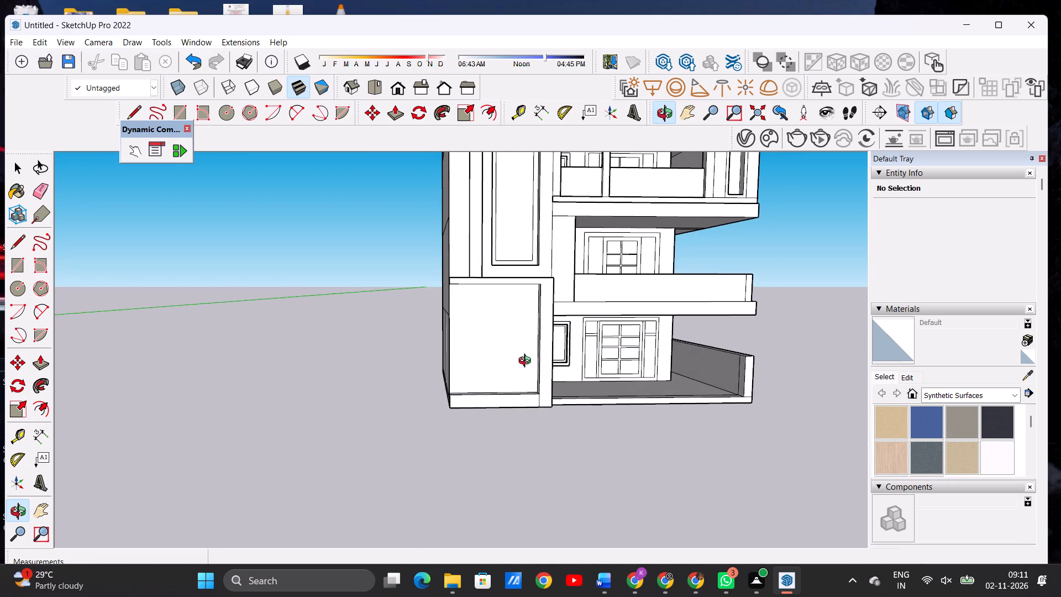
scroll(527, 362, "up", 2)
scroll(527, 362, "down", 1)
scroll(527, 362, "up", 1)
left_click_drag(513, 363, 498, 361)
scroll(422, 378, "down", 2)
scroll(419, 380, "up", 1)
scroll(419, 380, "down", 4)
scroll(419, 386, "up", 1)
scroll(419, 386, "down", 11)
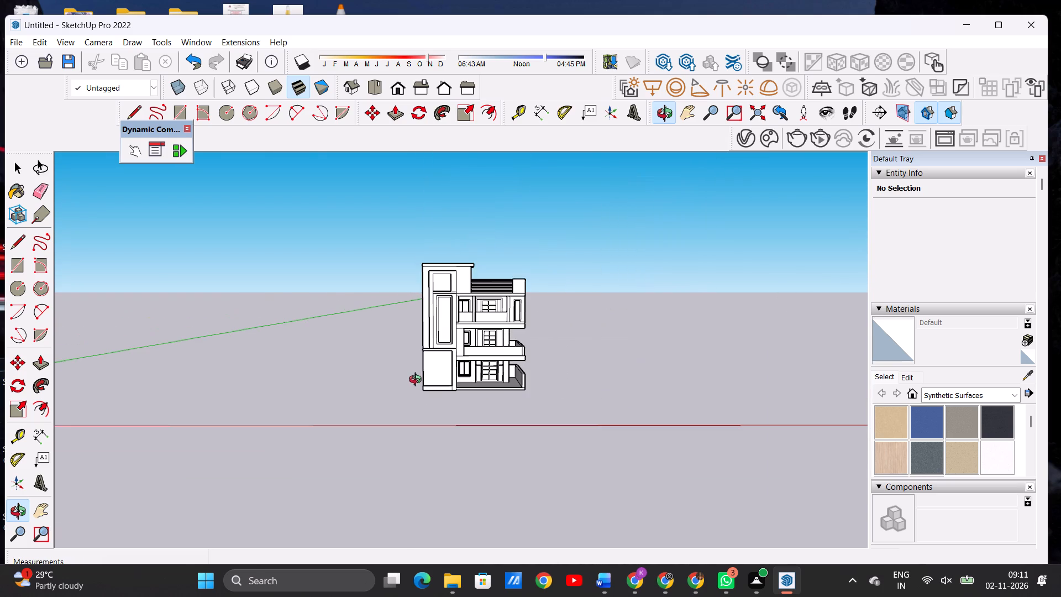
Draw a line about 1' 4 3/4" long across the ground-floor veranda's front edge strip, near its middle.
scroll(501, 392, "up", 13)
left_click_drag(490, 368, 484, 464)
scroll(452, 405, "up", 1)
scroll(450, 406, "down", 1)
scroll(448, 408, "up", 3)
scroll(447, 409, "down", 1)
scroll(445, 411, "up", 1)
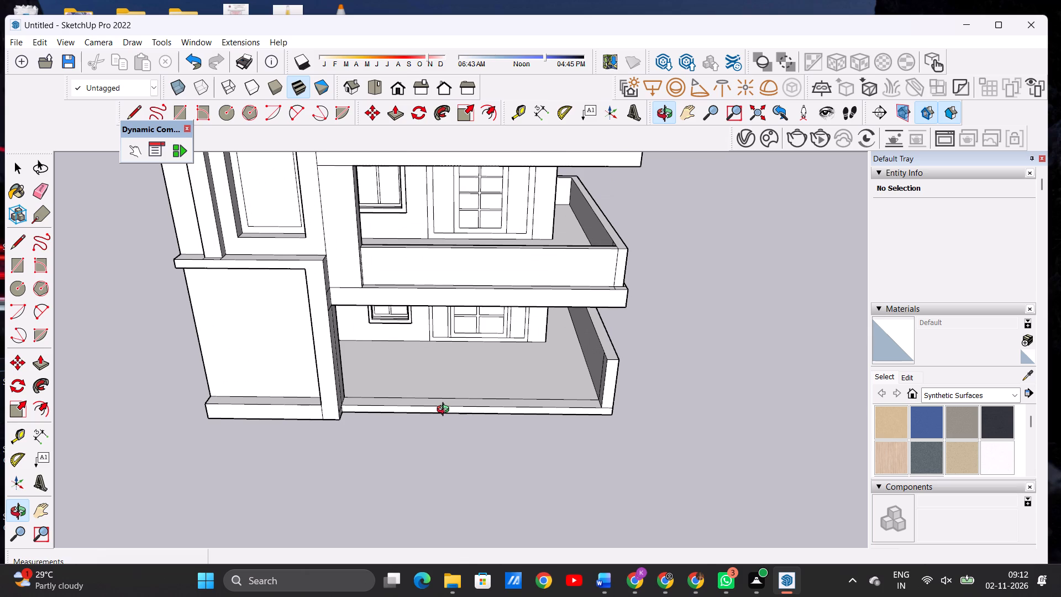
scroll(438, 406, "up", 4)
left_click_drag(420, 409, 430, 415)
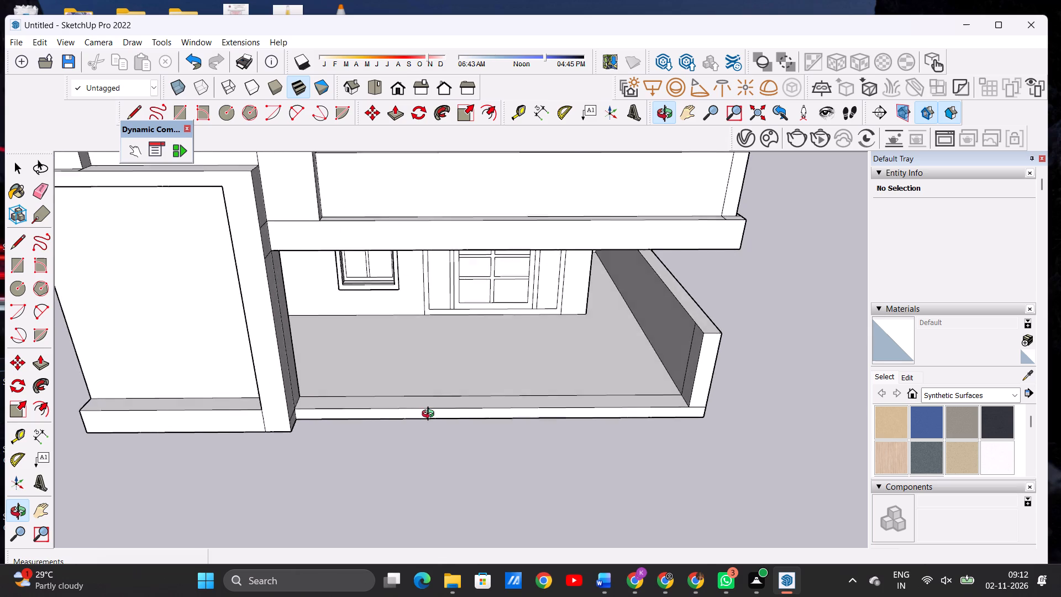
left_click_drag(430, 415, 418, 439)
key("l")
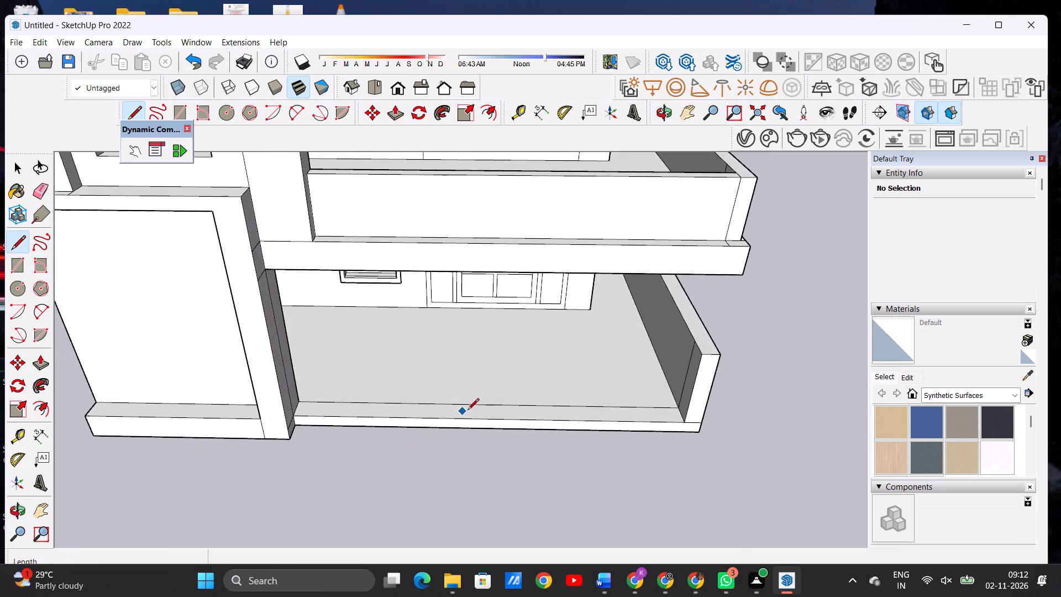
scroll(480, 413, "up", 3)
left_click(480, 404)
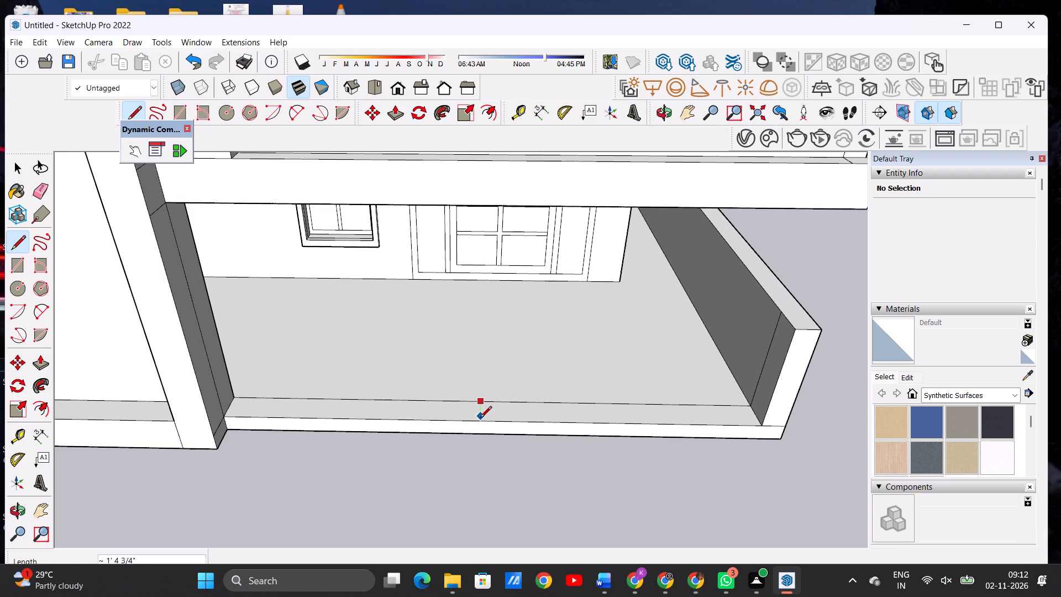
left_click(480, 421)
key("space")
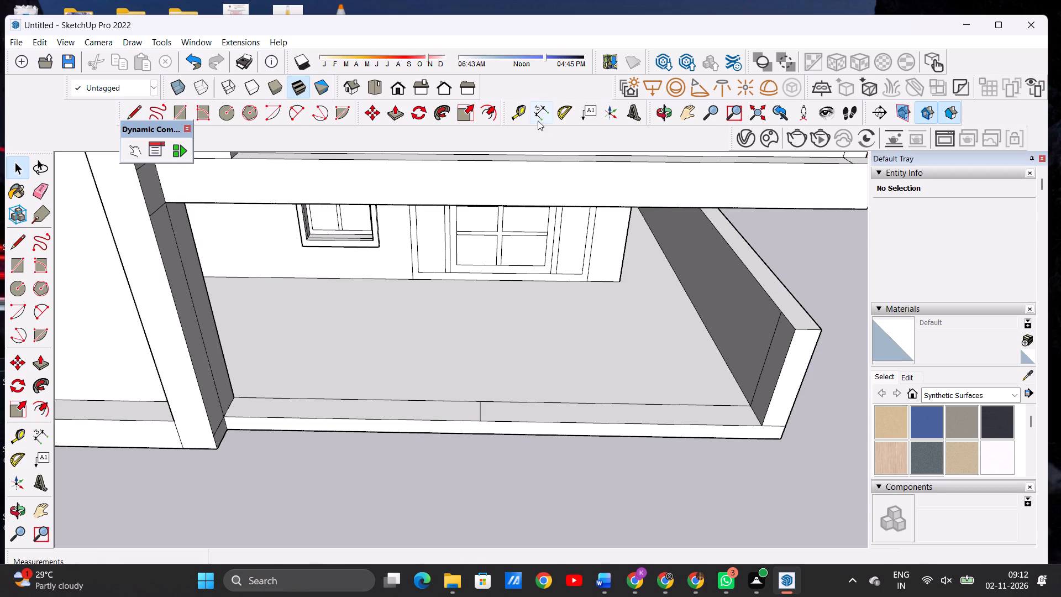
Examine the veranda's front edge strip and its dividing line in relation to the facade and balconies above.
left_click(659, 116)
left_click_drag(588, 464, 573, 385)
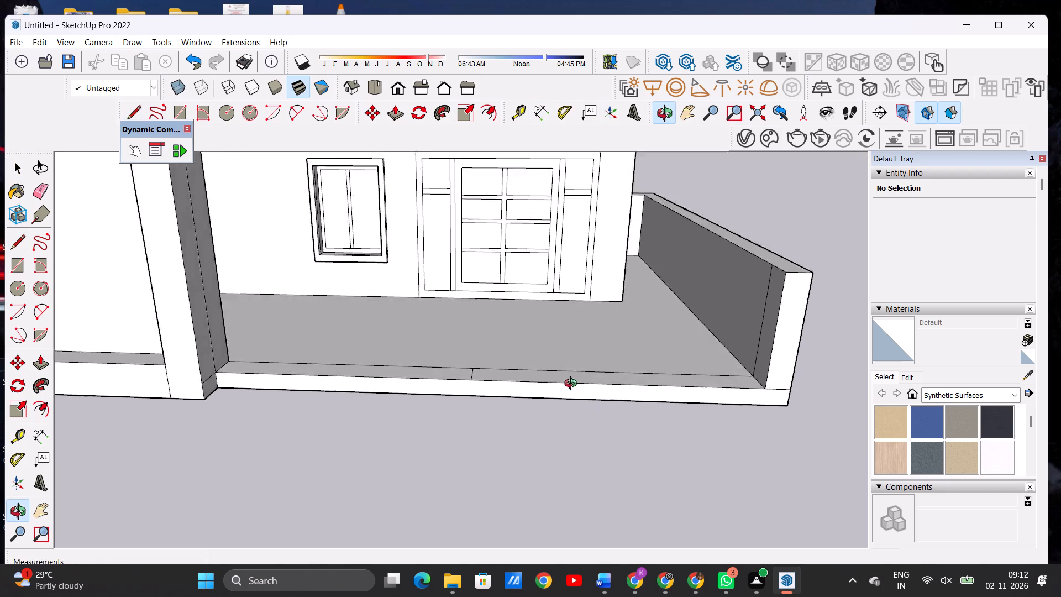
left_click_drag(573, 385, 575, 348)
scroll(600, 413, "down", 5)
left_click_drag(572, 363, 577, 435)
scroll(442, 396, "down", 7)
left_click_drag(466, 418, 475, 428)
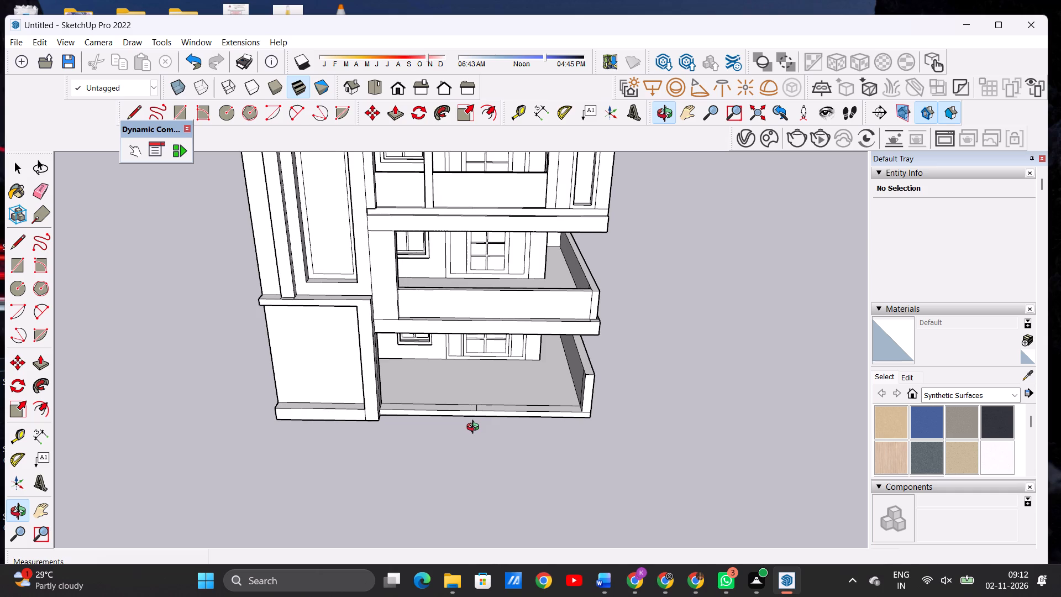
left_click_drag(475, 428, 471, 432)
scroll(472, 415, "up", 6)
left_click_drag(465, 398, 472, 444)
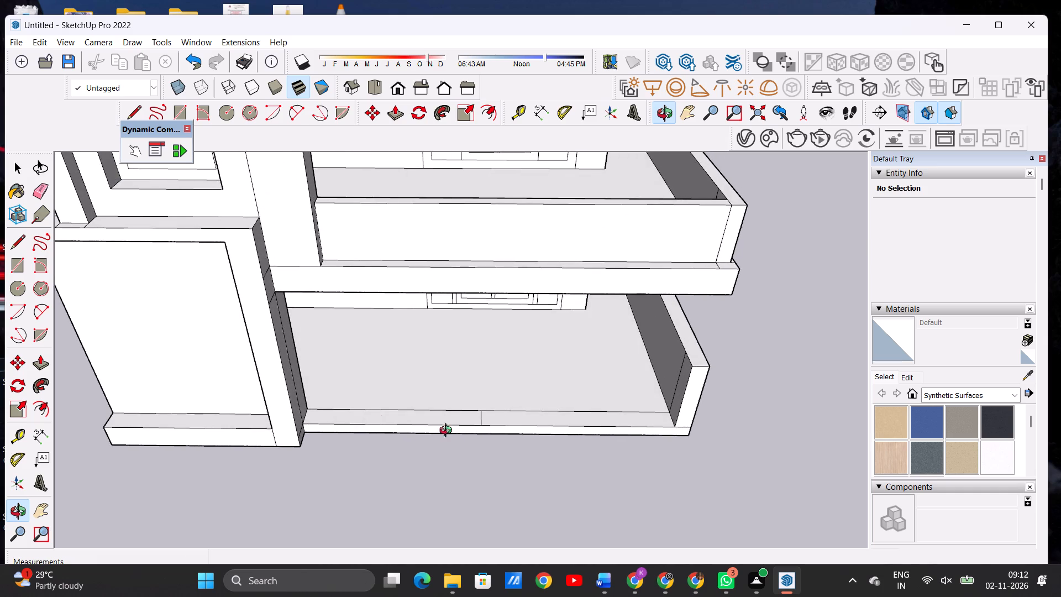
scroll(359, 417, "up", 2)
scroll(355, 414, "down", 1)
scroll(355, 414, "up", 5)
scroll(478, 407, "down", 4)
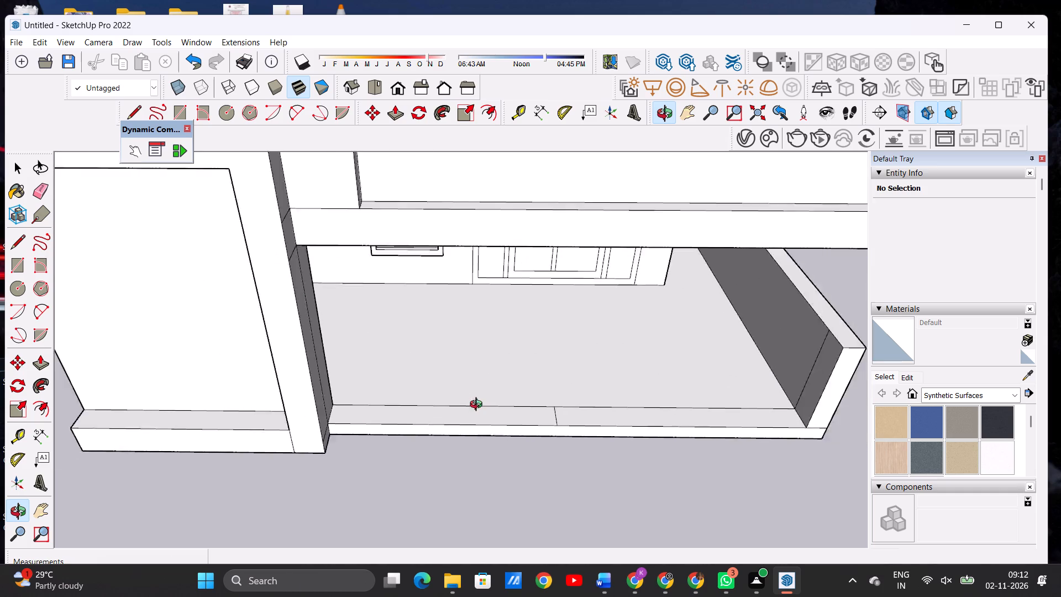
scroll(479, 406, "down", 2)
scroll(406, 418, "up", 6)
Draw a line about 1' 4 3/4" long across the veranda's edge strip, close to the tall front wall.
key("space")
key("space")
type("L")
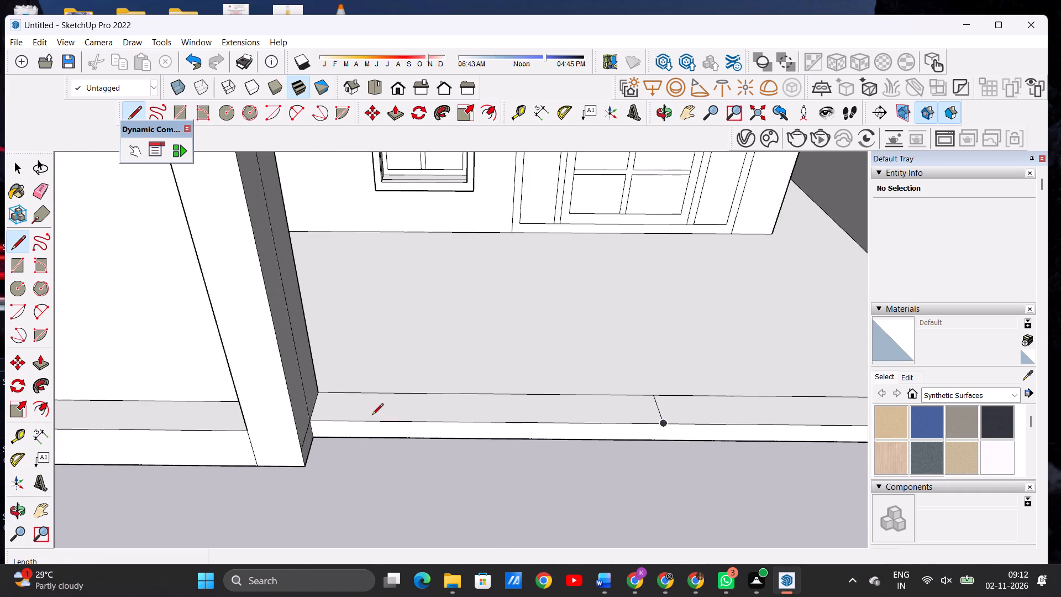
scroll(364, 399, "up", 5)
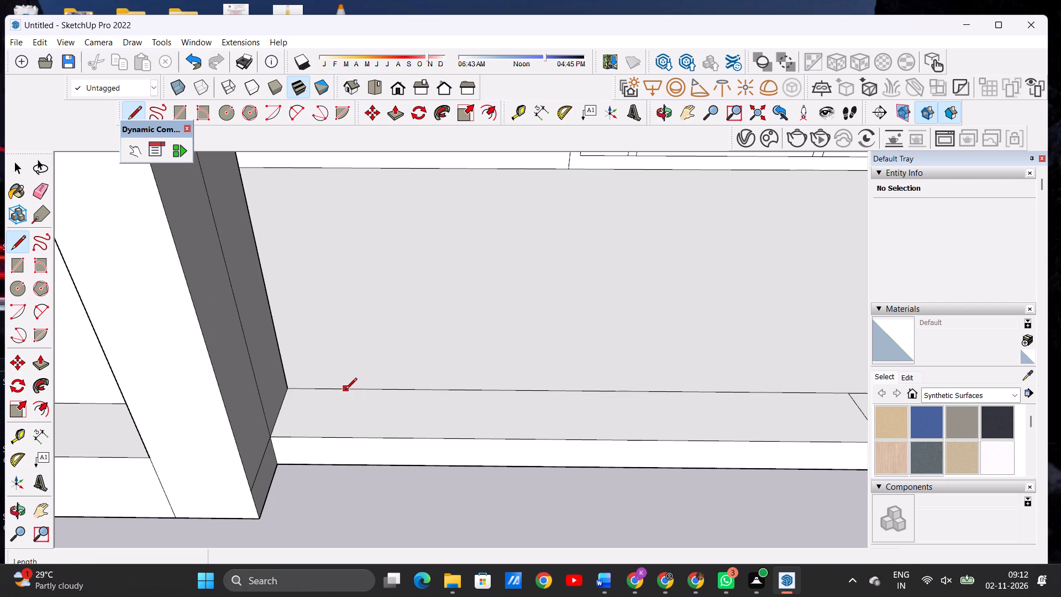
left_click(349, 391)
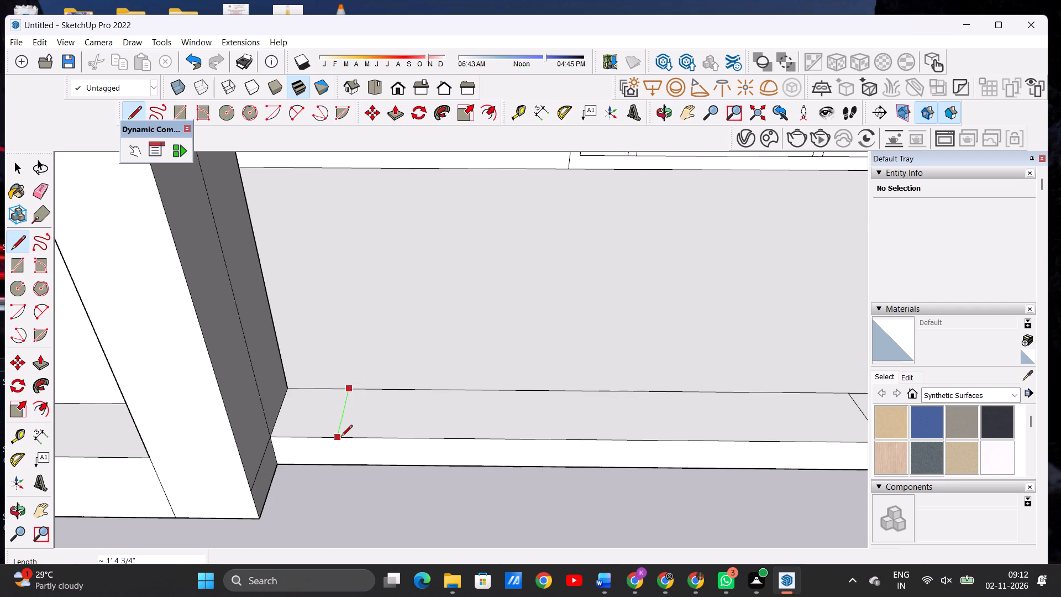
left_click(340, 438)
Draw a second line across the edge strip beside the middle one, on the tall wall's side, outlining a post base.
scroll(400, 424, "down", 5)
scroll(674, 412, "up", 5)
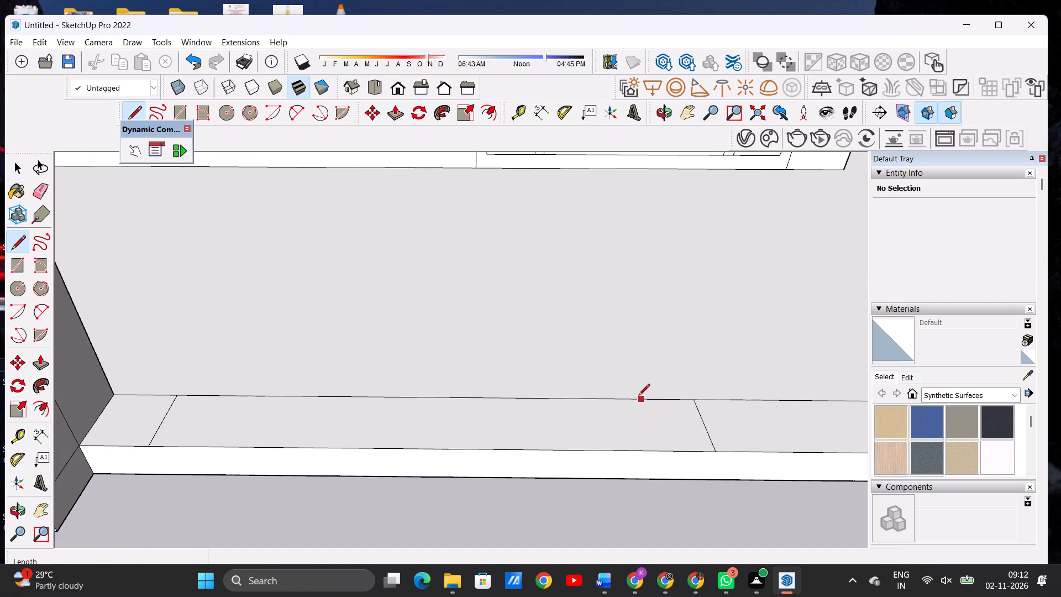
left_click(632, 396)
left_click(641, 453)
key("space")
key("space")
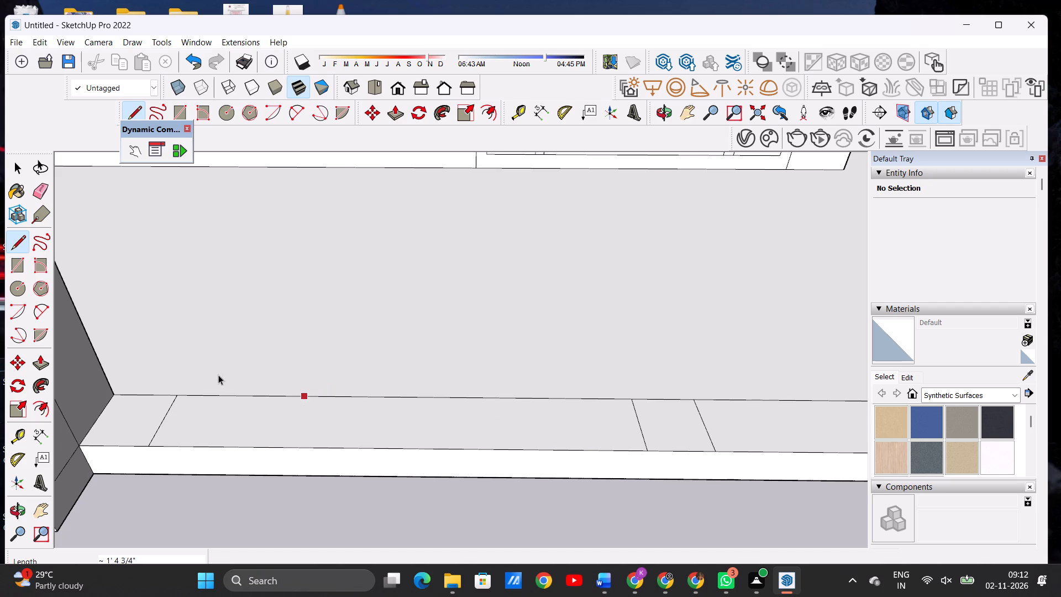
Redraw the line near the tall wall slightly farther from it across the edge strip, and erase the earlier line.
key("l")
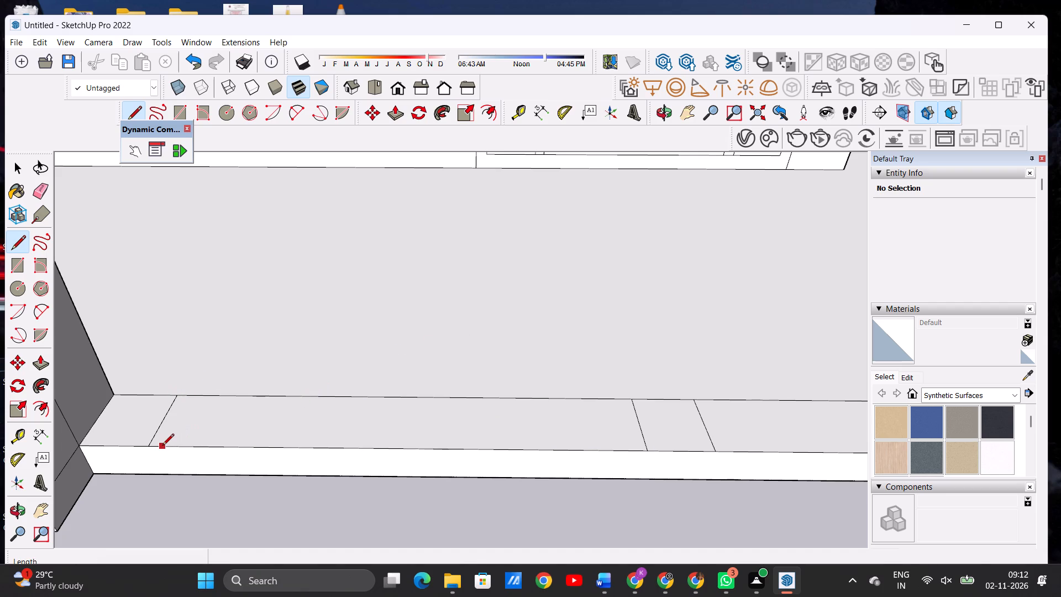
left_click(165, 448)
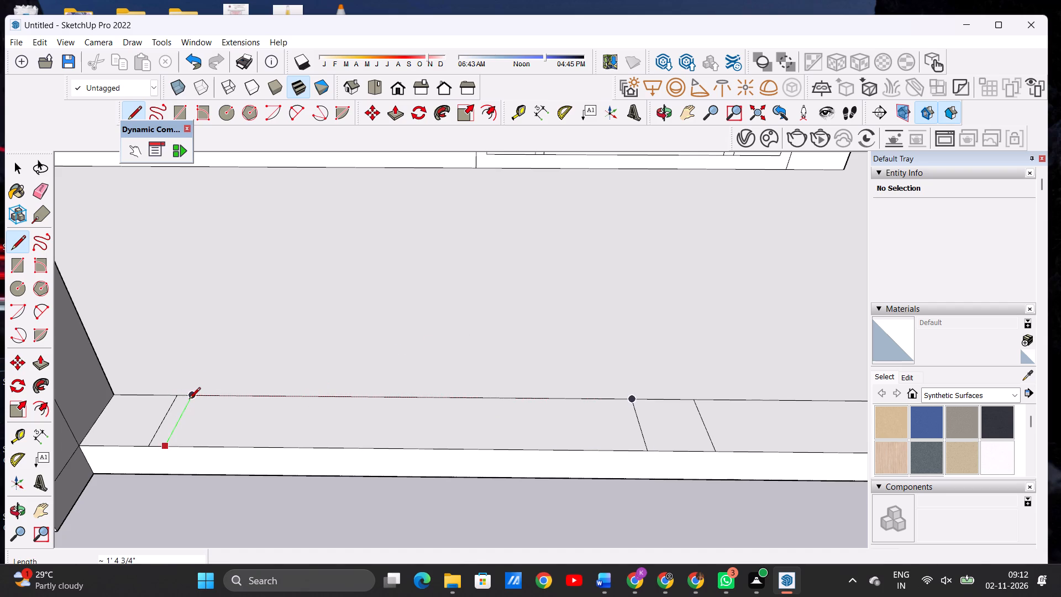
left_click(189, 400)
key("space")
key("e")
scroll(161, 418, "up", 4)
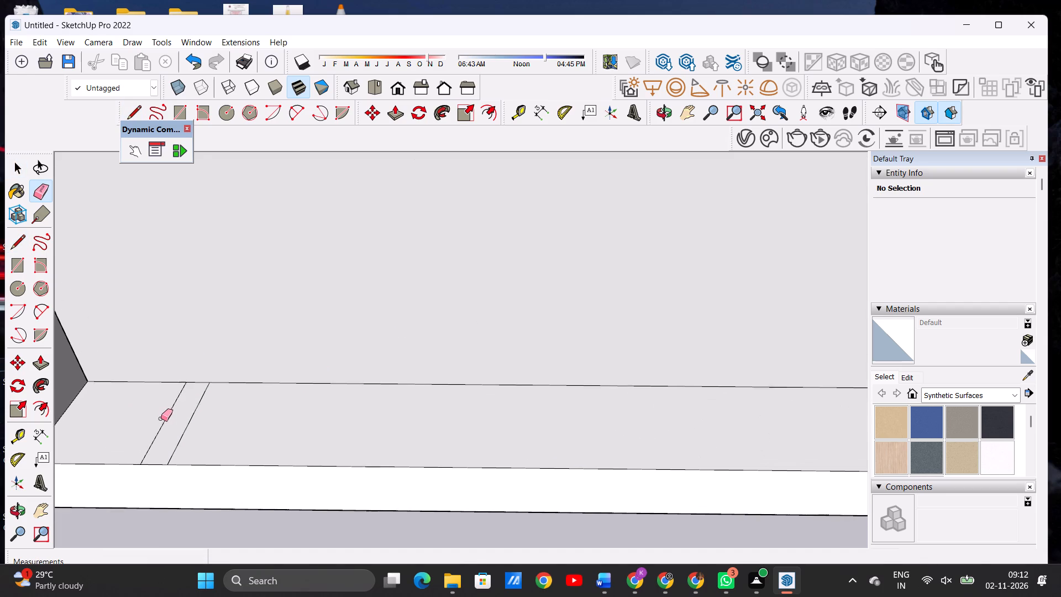
scroll(161, 418, "up", 2)
left_click_drag(162, 411, 166, 421)
scroll(258, 427, "down", 20)
scroll(258, 427, "down", 1)
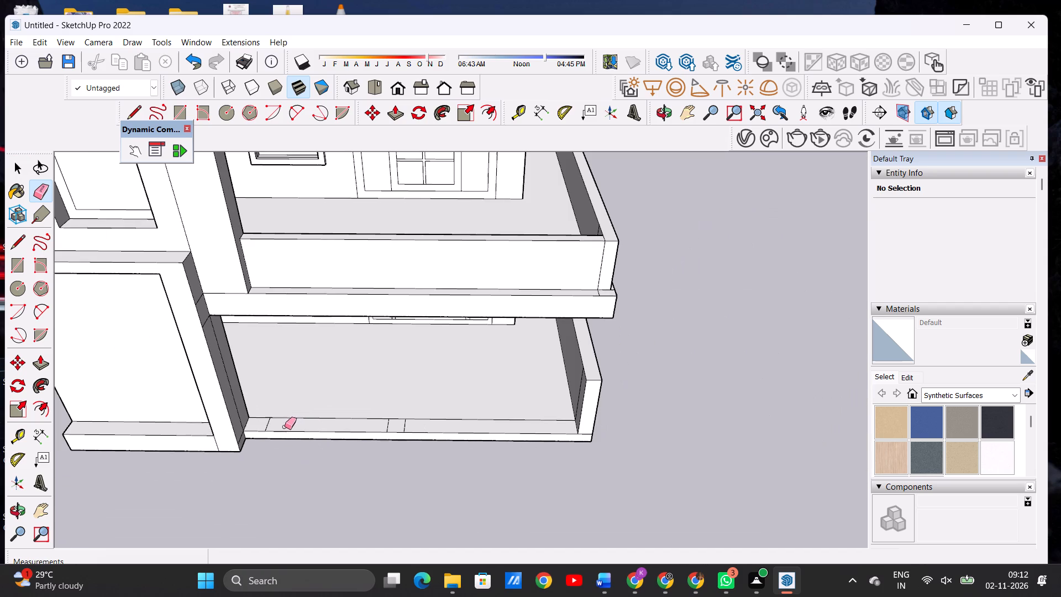
Pull the post base beside the tall wall up about 6' 2 5/16".
left_click(661, 108)
left_click_drag(588, 383, 596, 327)
scroll(567, 397, "down", 7)
left_click_drag(386, 438, 370, 399)
scroll(397, 402, "up", 2)
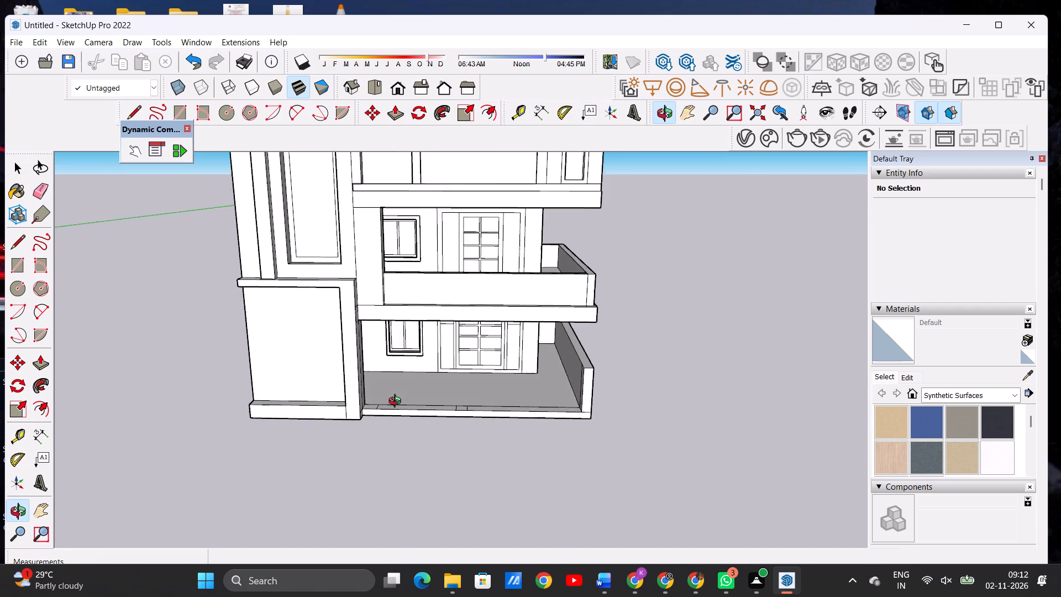
scroll(397, 402, "up", 11)
left_click_drag(348, 415, 341, 478)
key("p")
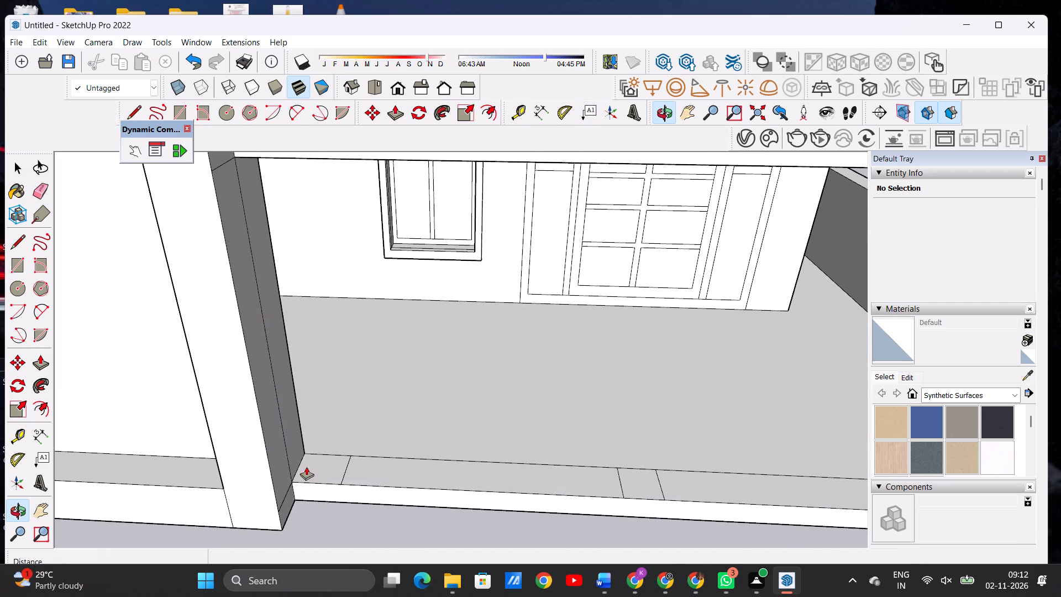
scroll(319, 463, "up", 2)
left_click(320, 460)
scroll(356, 382, "down", 3)
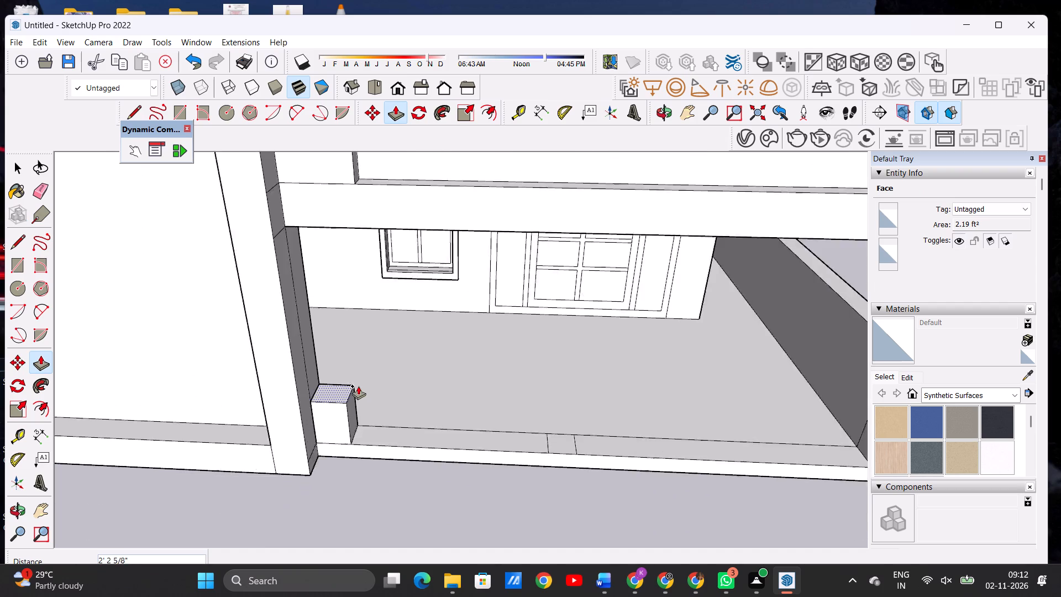
scroll(358, 386, "down", 6)
scroll(356, 395, "up", 1)
scroll(356, 395, "down", 4)
left_click(342, 351)
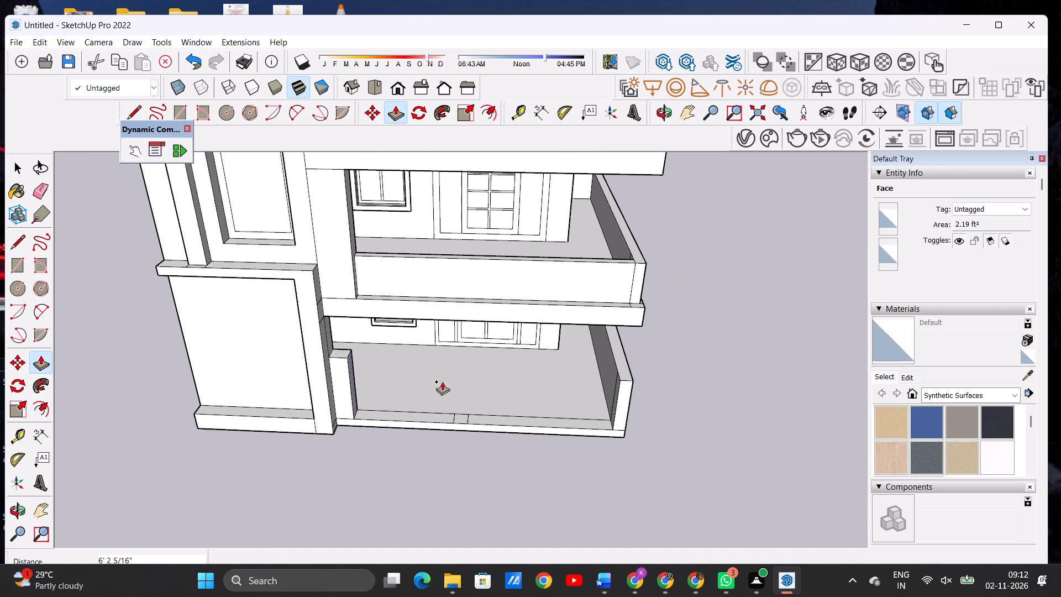
Pull the middle post base up to the same height as the post beside the tall wall.
scroll(461, 417, "up", 9)
left_click(461, 417)
scroll(457, 356, "down", 9)
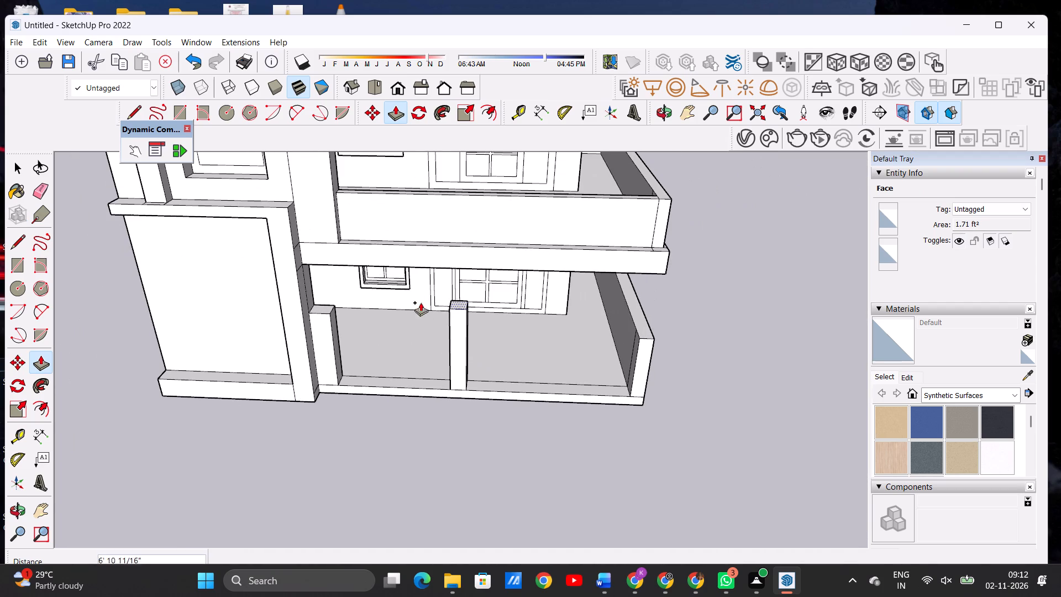
left_click(332, 318)
key("space")
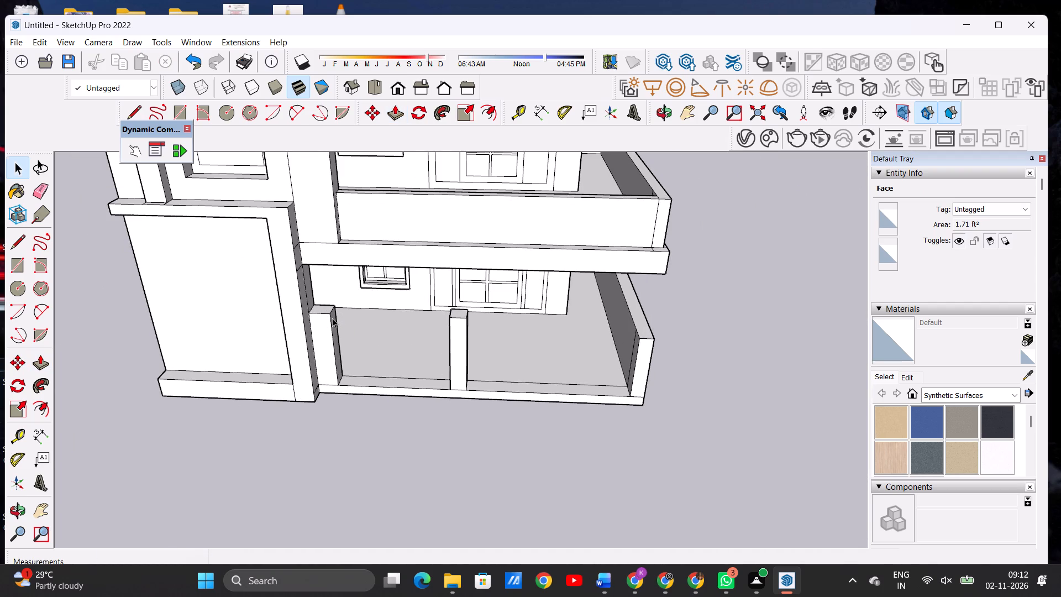
Widen the middle post by pulling its side face about 7 7/16" towards the tall wall.
left_click(663, 112)
left_click_drag(521, 453, 556, 341)
scroll(517, 395, "down", 2)
scroll(512, 415, "up", 1)
scroll(511, 419, "down", 4)
left_click_drag(456, 389, 533, 464)
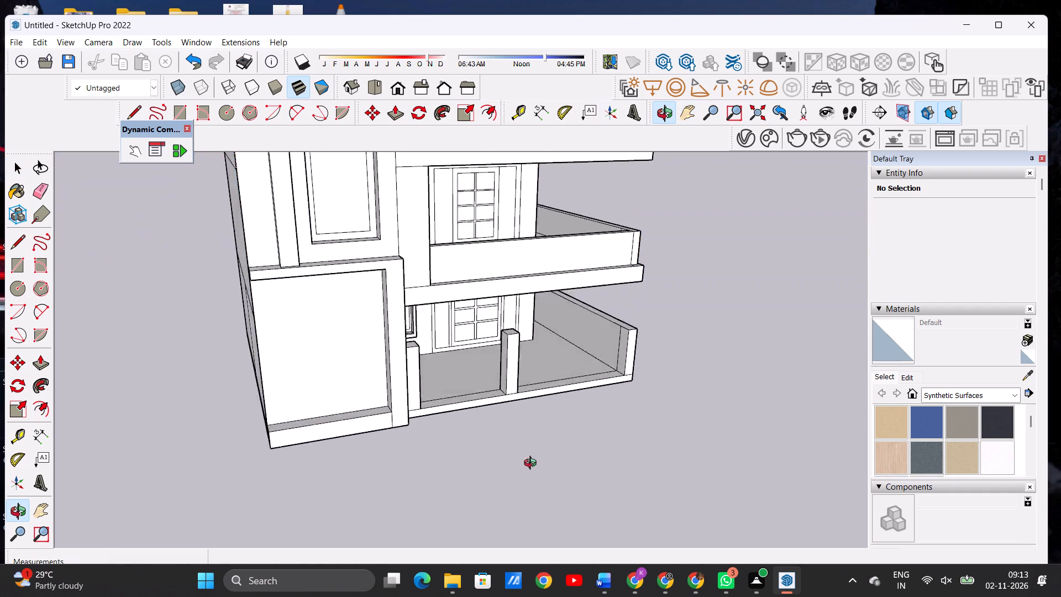
left_click_drag(533, 464, 495, 494)
scroll(489, 418, "up", 3)
scroll(489, 418, "down", 1)
scroll(489, 418, "up", 9)
left_click_drag(497, 413, 523, 413)
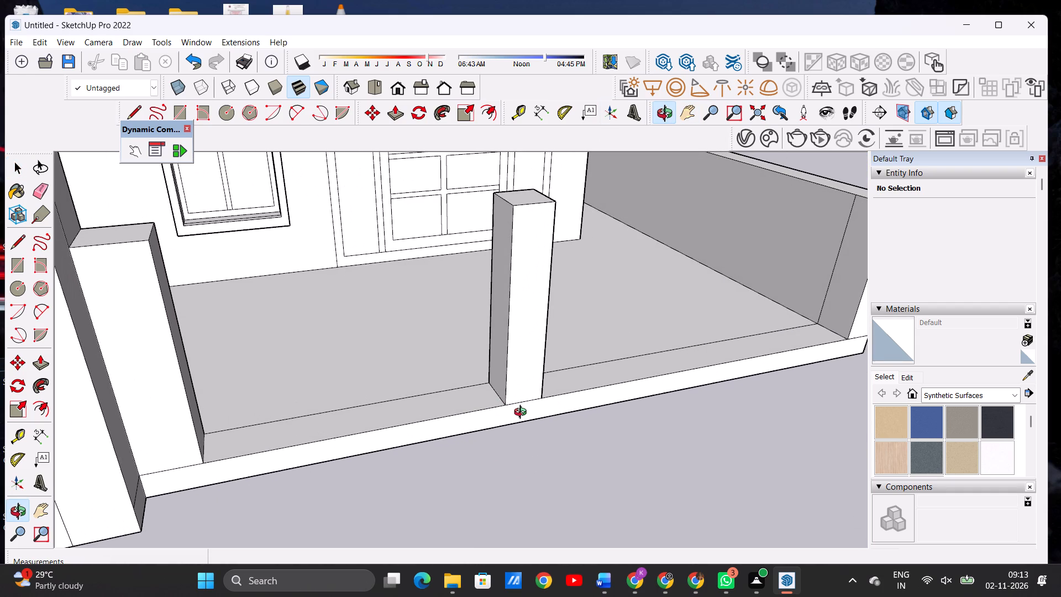
key("p")
scroll(494, 385, "up", 5)
left_click(496, 385)
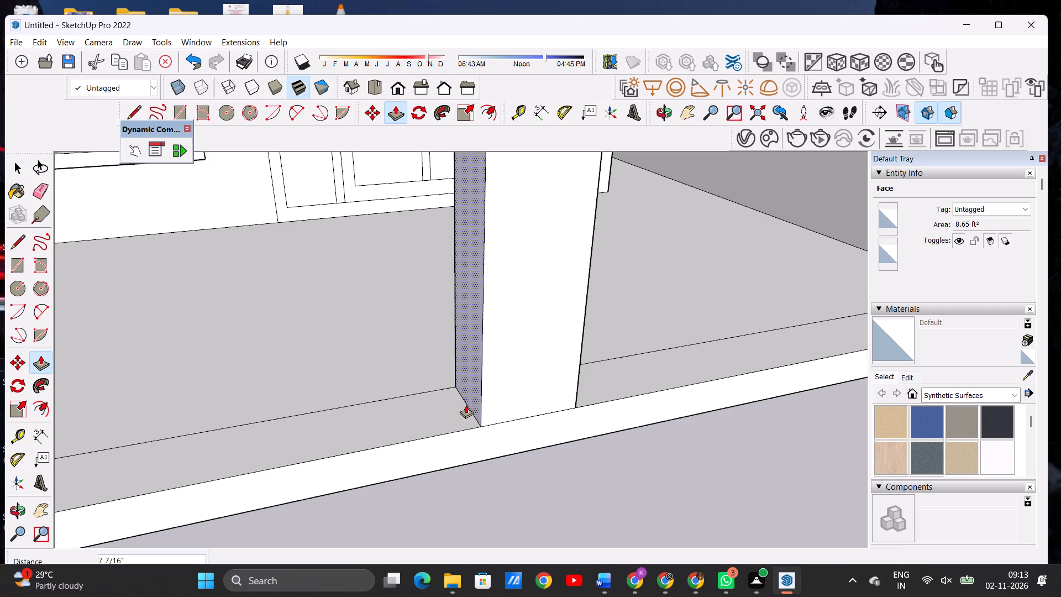
left_click(466, 405)
key("space")
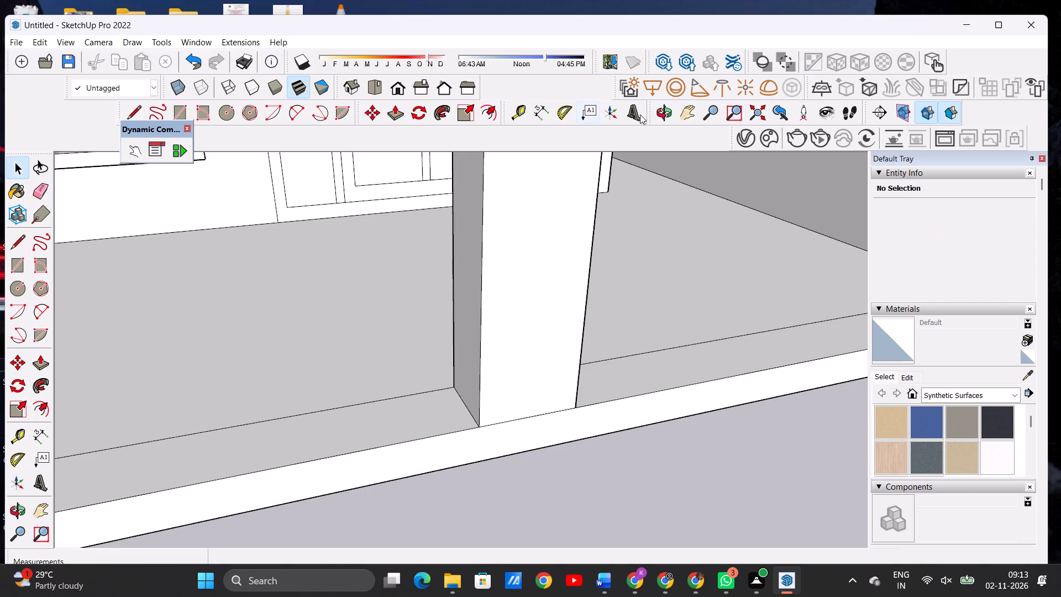
Examine the two veranda posts in relation to the ground-floor window, door and balcony above.
left_click(658, 111)
left_click_drag(624, 359, 524, 371)
scroll(617, 368, "down", 14)
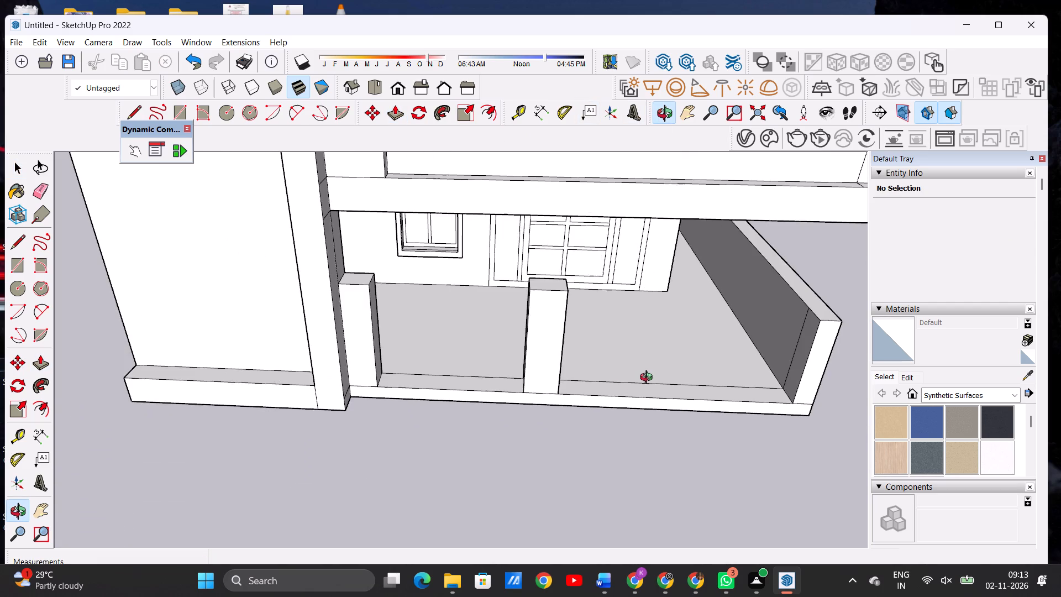
left_click_drag(556, 404, 563, 320)
scroll(421, 382, "down", 6)
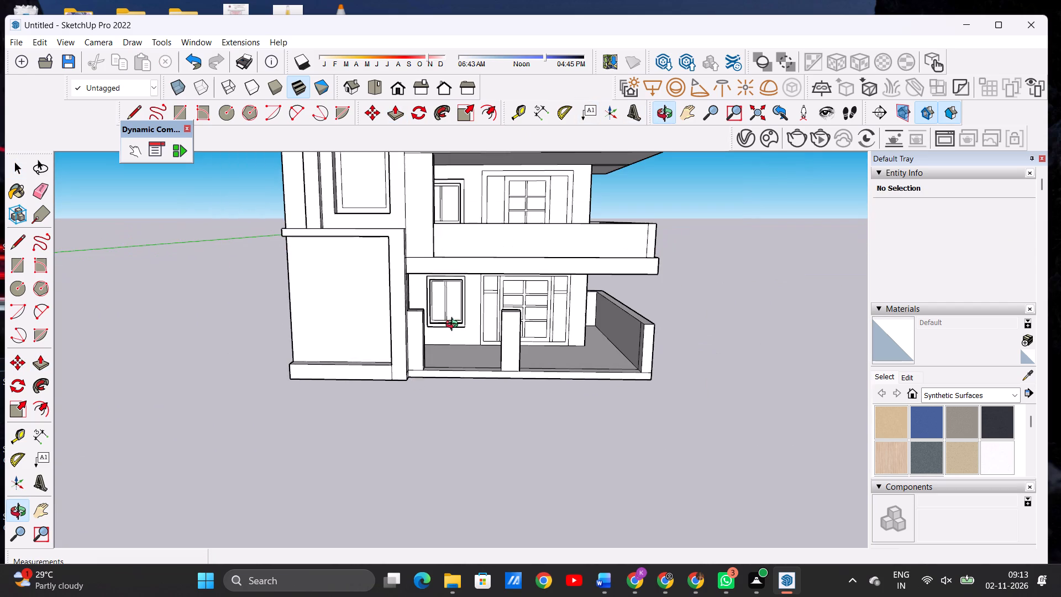
scroll(455, 314, "up", 2)
scroll(455, 314, "down", 1)
scroll(455, 314, "up", 3)
scroll(444, 333, "down", 1)
scroll(444, 333, "up", 2)
scroll(444, 333, "down", 2)
scroll(444, 333, "up", 2)
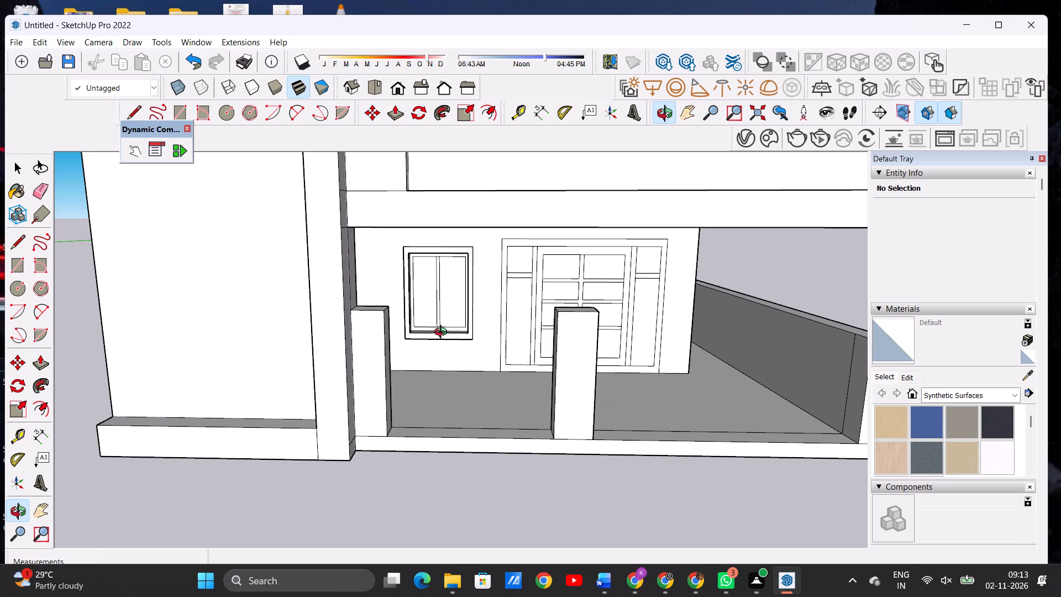
Pull the ledge strip between the two veranda posts up about 5' 3/8" to form a low front wall.
left_click_drag(455, 363, 376, 368)
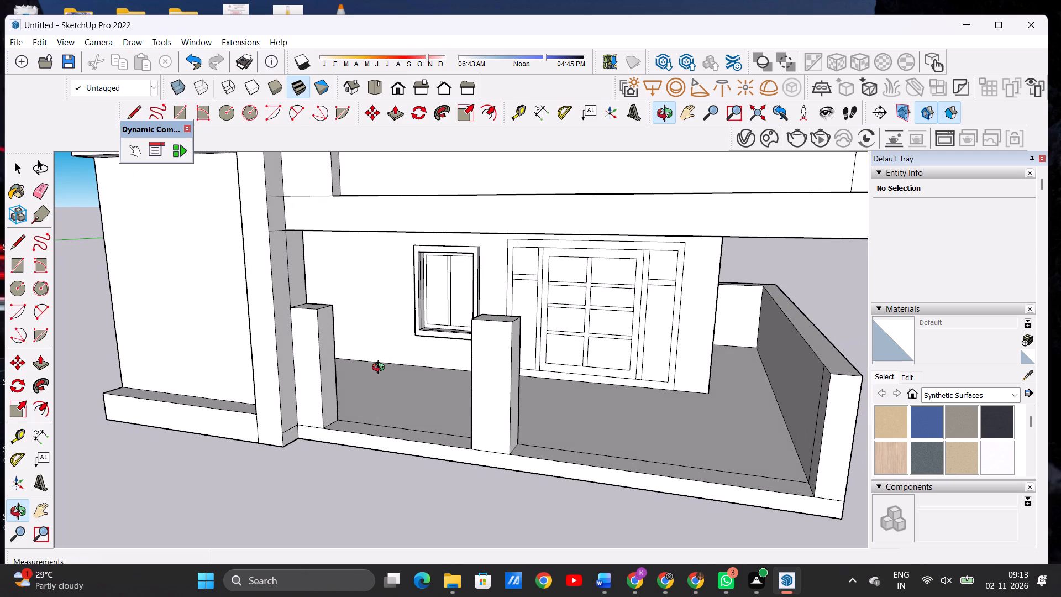
key("l")
key("space")
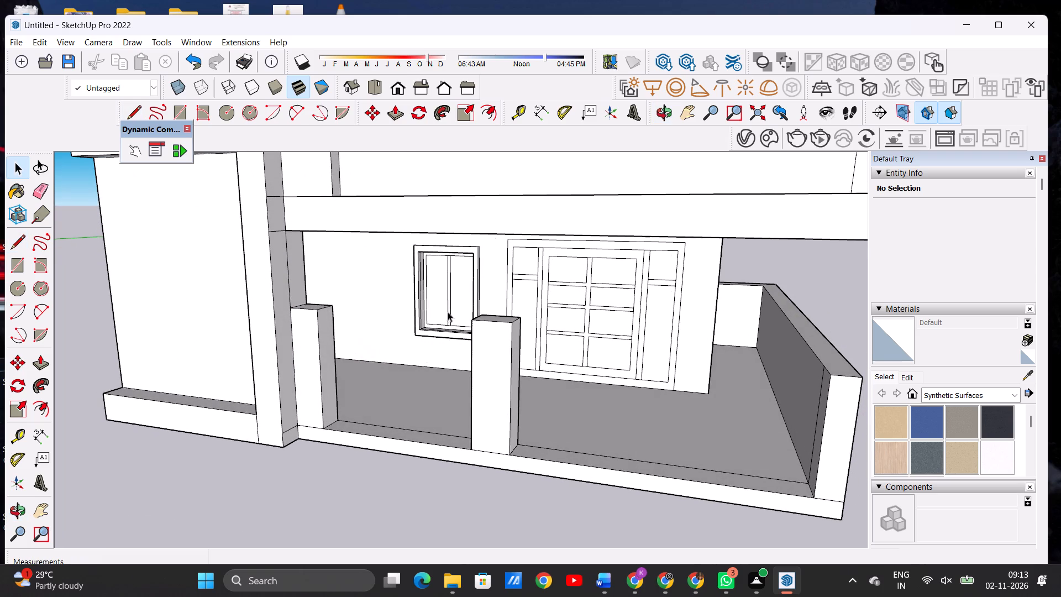
left_click(660, 112)
left_click_drag(412, 423, 453, 449)
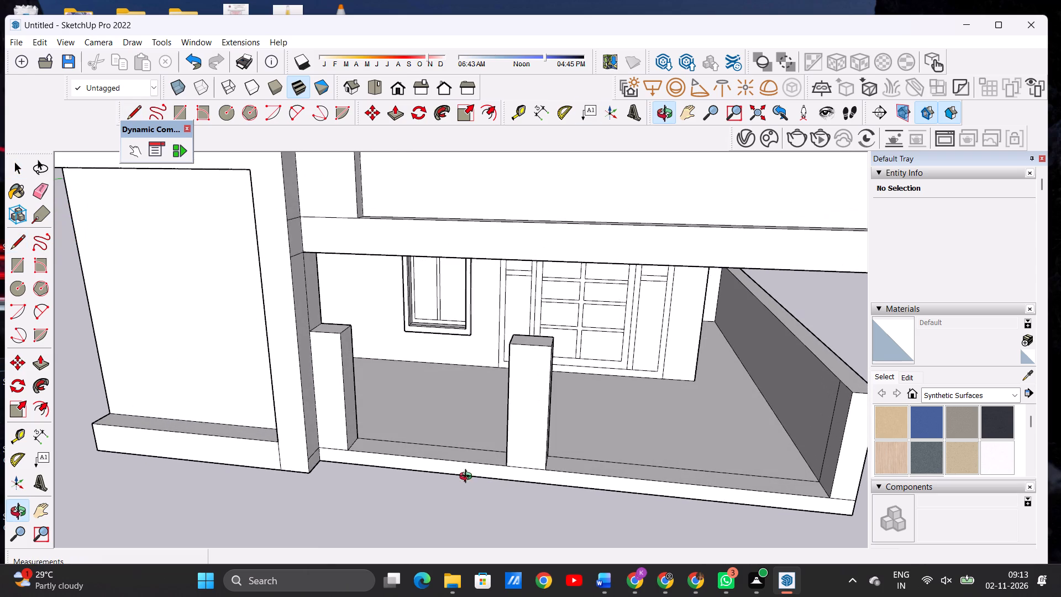
scroll(477, 463, "up", 7)
key("p")
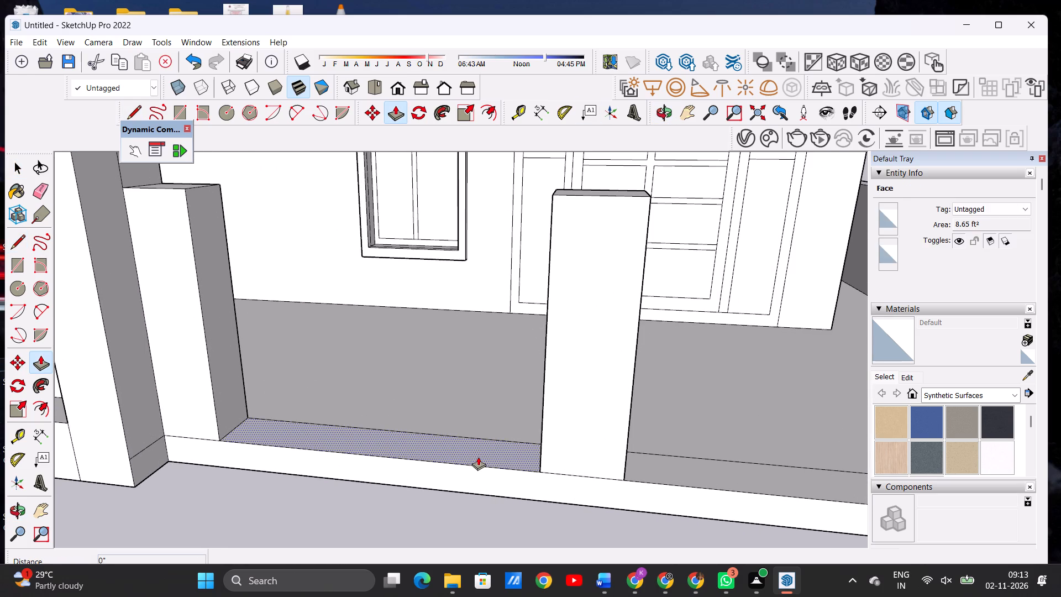
left_click(478, 457)
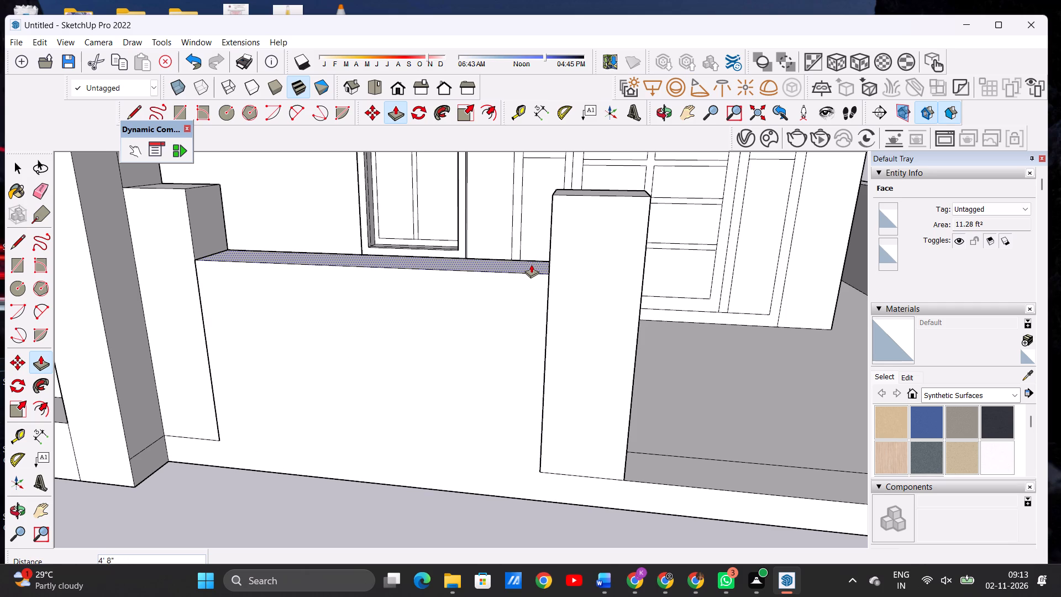
left_click(541, 249)
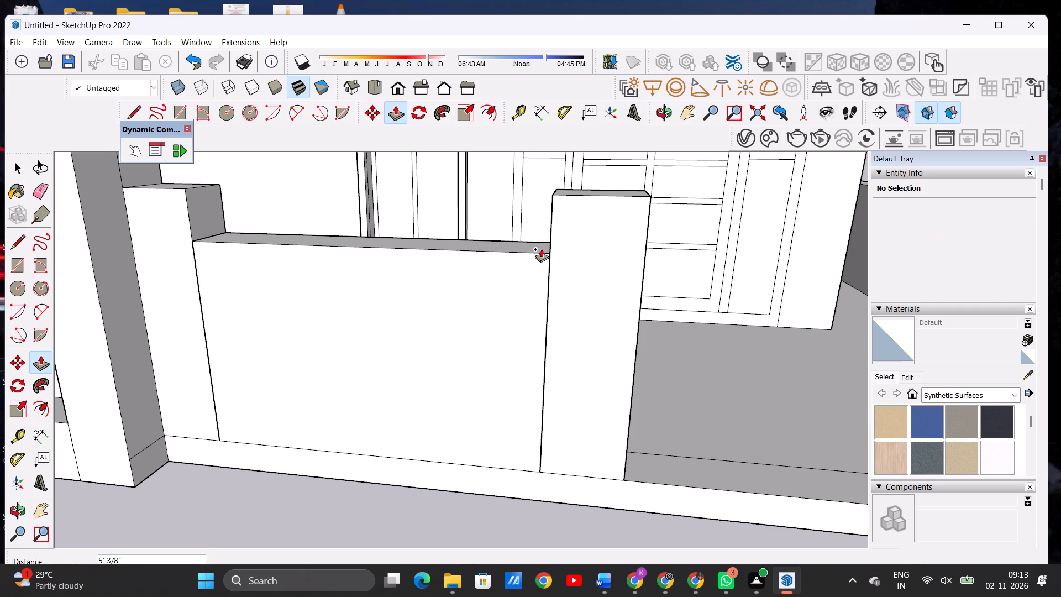
key("space")
Draw a rectangle about 6' 4 1/8" by 3' 11 1/16" on the front face of the low wall between the posts.
scroll(456, 372, "down", 7)
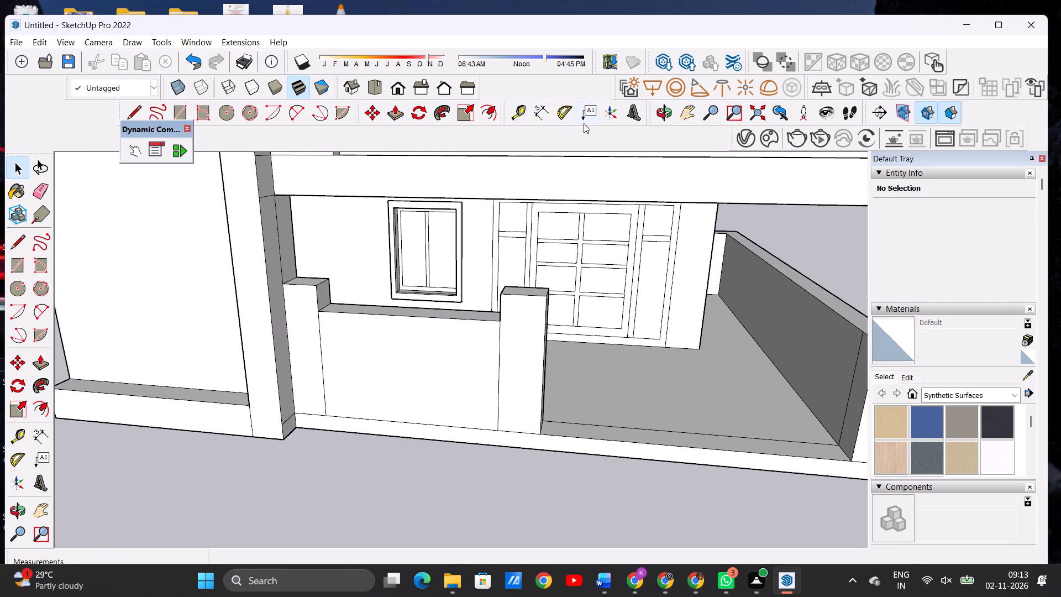
left_click(664, 112)
left_click_drag(297, 439, 374, 417)
scroll(274, 419, "down", 3)
scroll(273, 421, "up", 2)
scroll(273, 421, "down", 5)
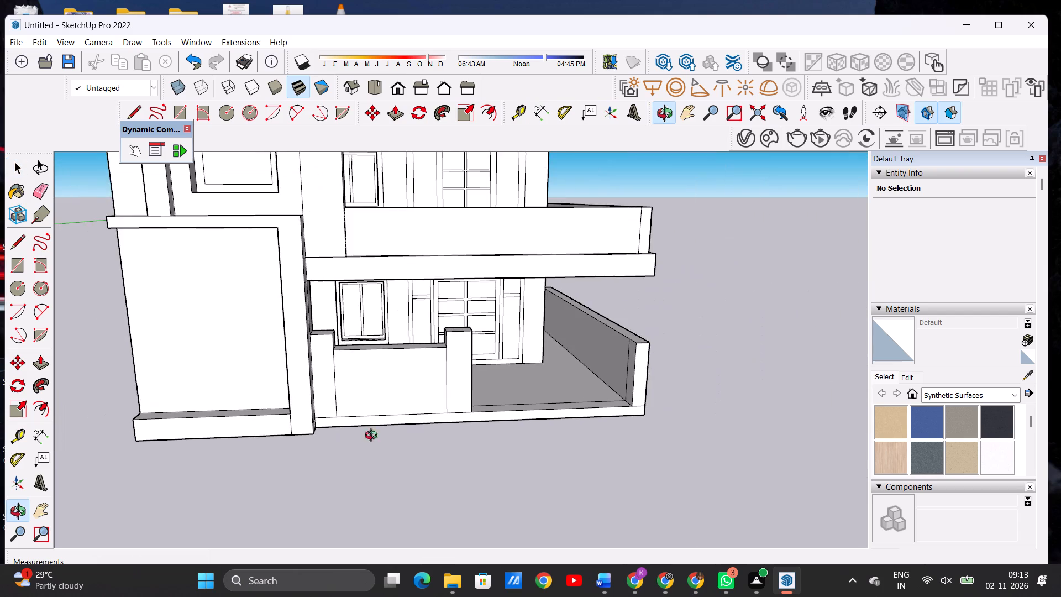
left_click_drag(395, 439, 376, 407)
scroll(384, 360, "up", 5)
left_click_drag(358, 384, 318, 394)
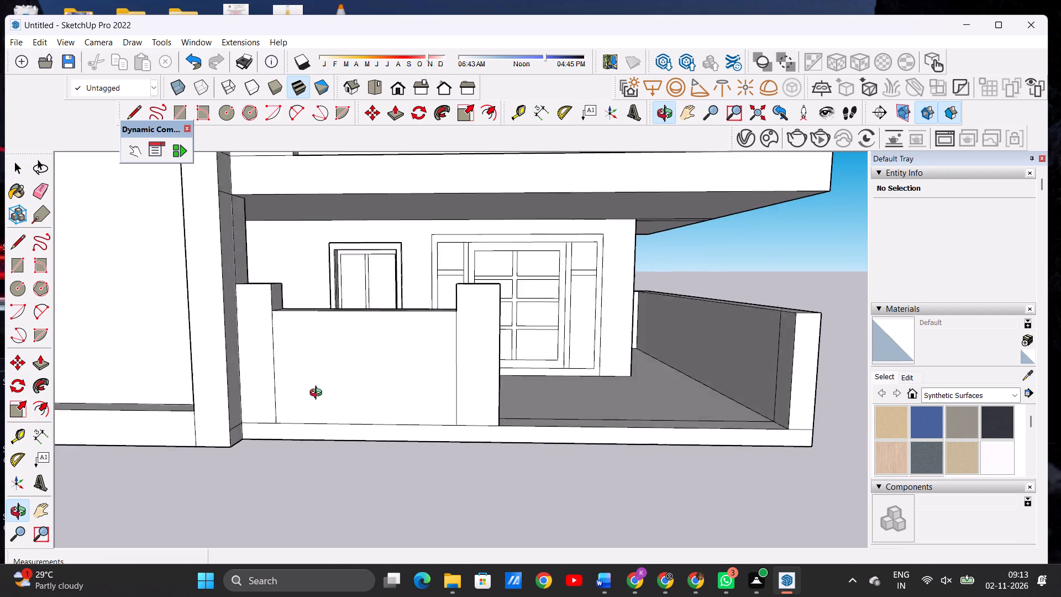
left_click_drag(318, 394, 348, 394)
scroll(384, 378, "up", 4)
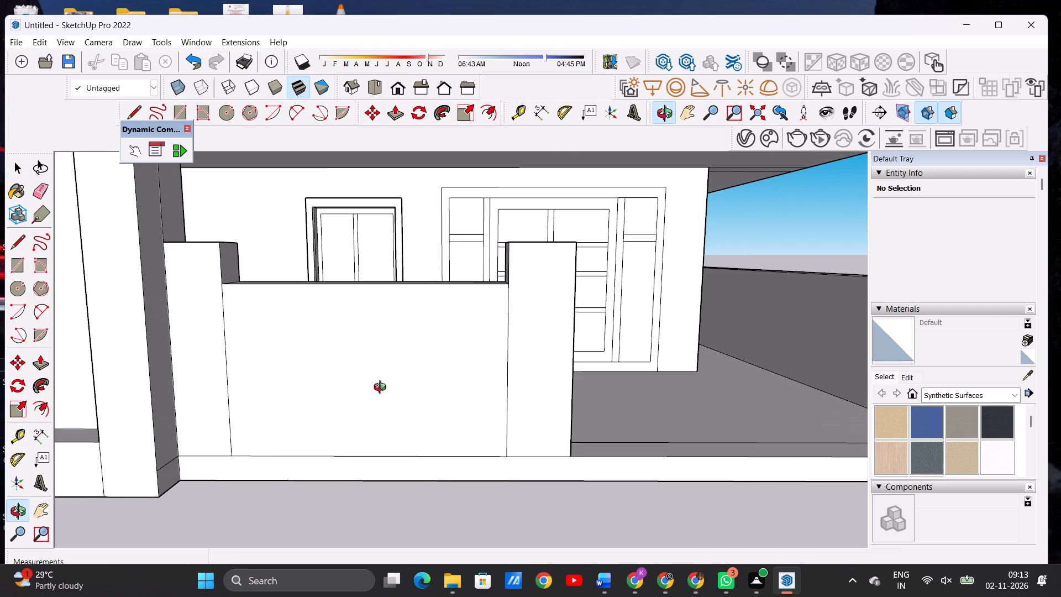
left_click(382, 388)
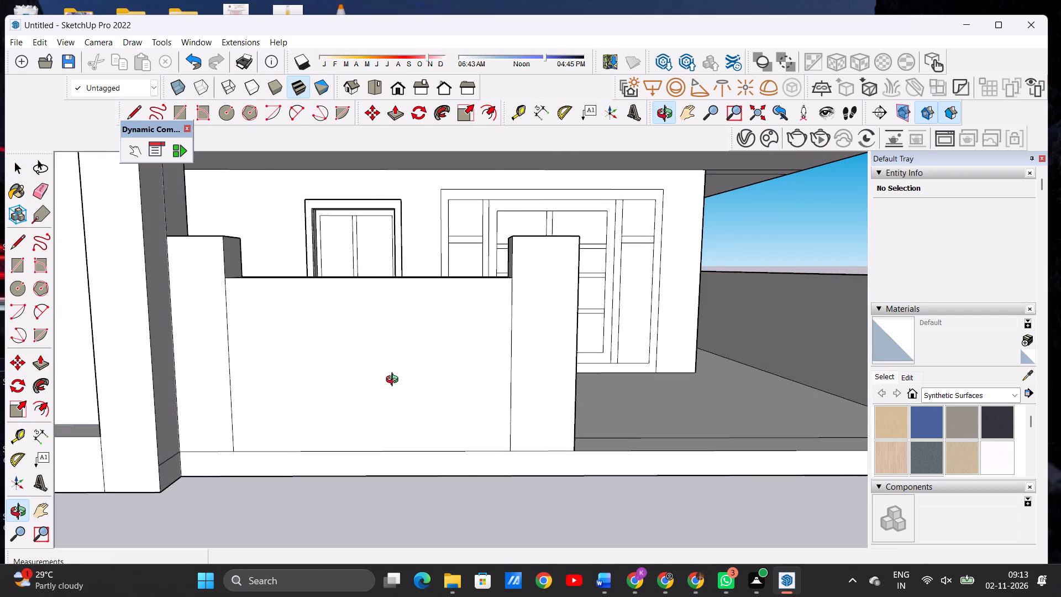
key("r")
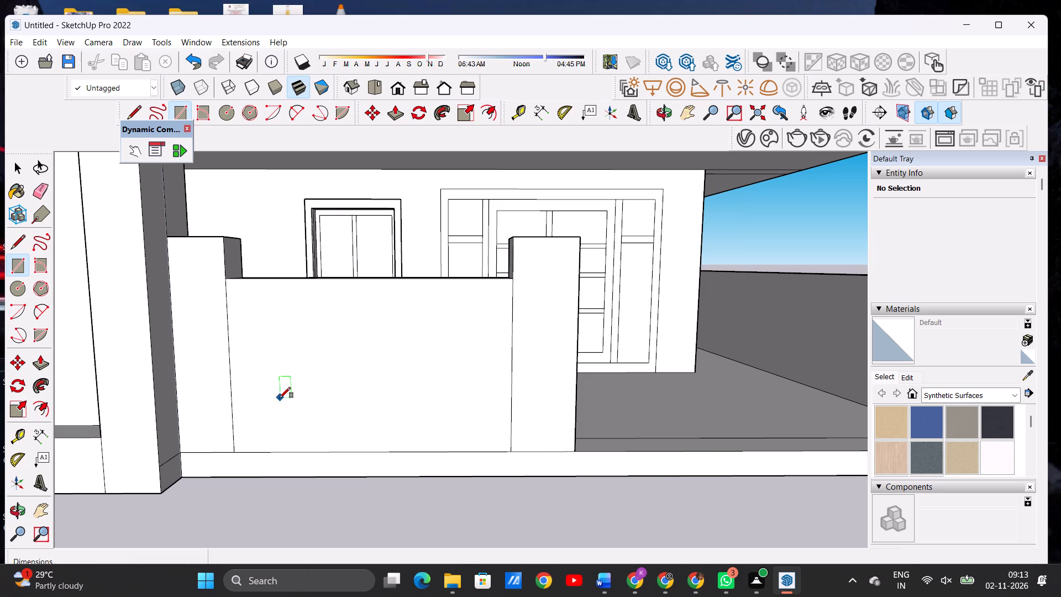
left_click(255, 297)
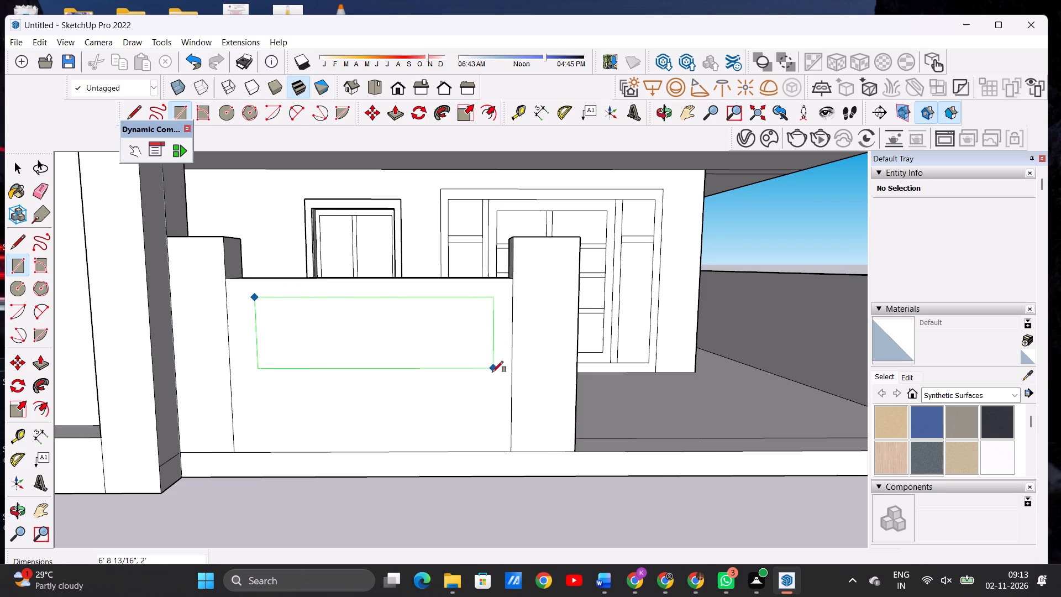
left_click(481, 432)
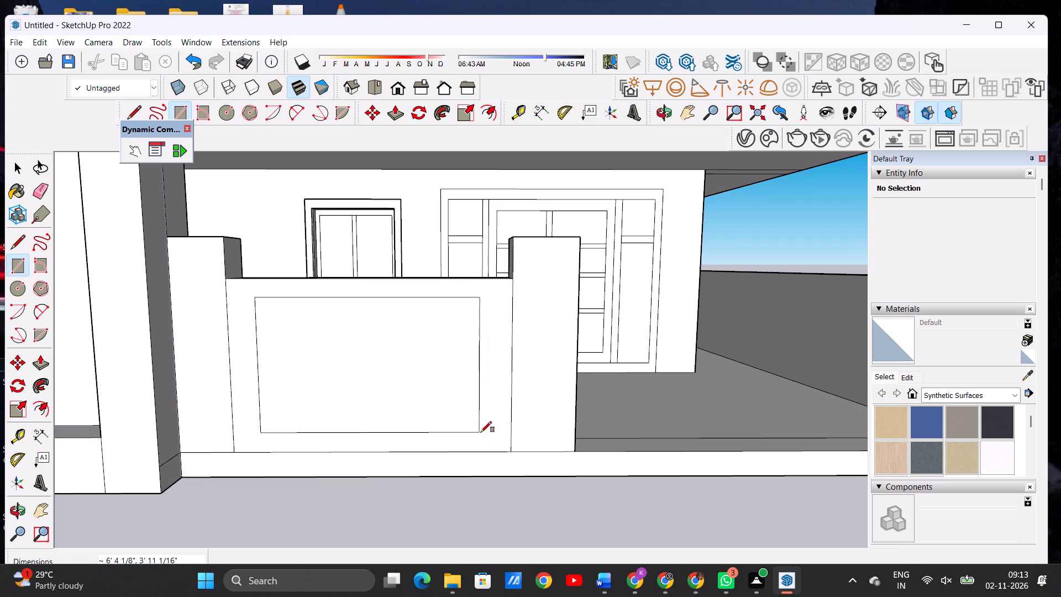
key("space")
Examine the low veranda wall in relation to the balconies, tall front wall and whole building front.
scroll(243, 407, "down", 3)
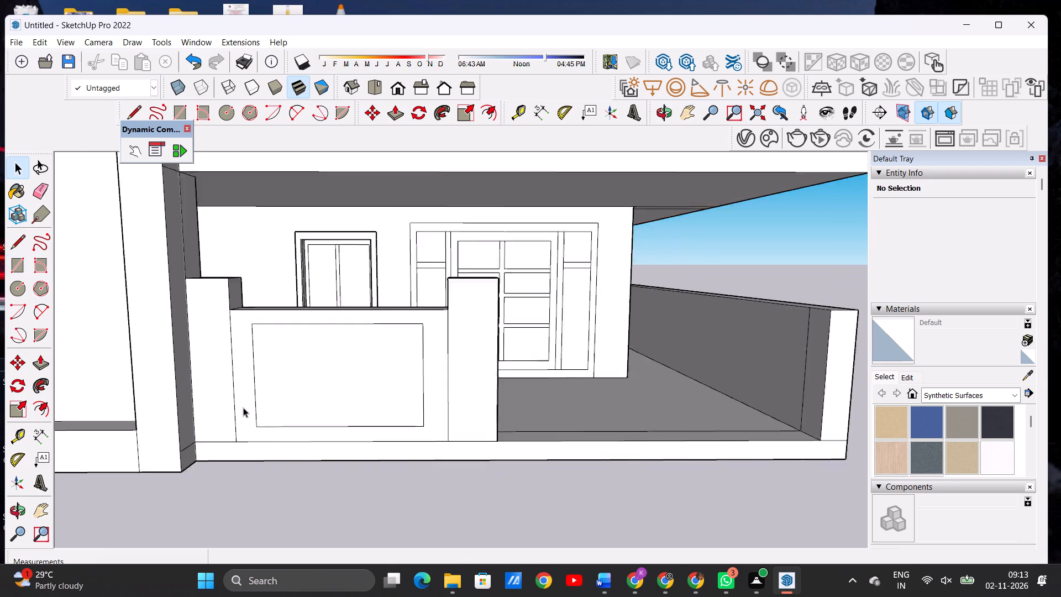
scroll(243, 407, "down", 13)
scroll(437, 412, "up", 5)
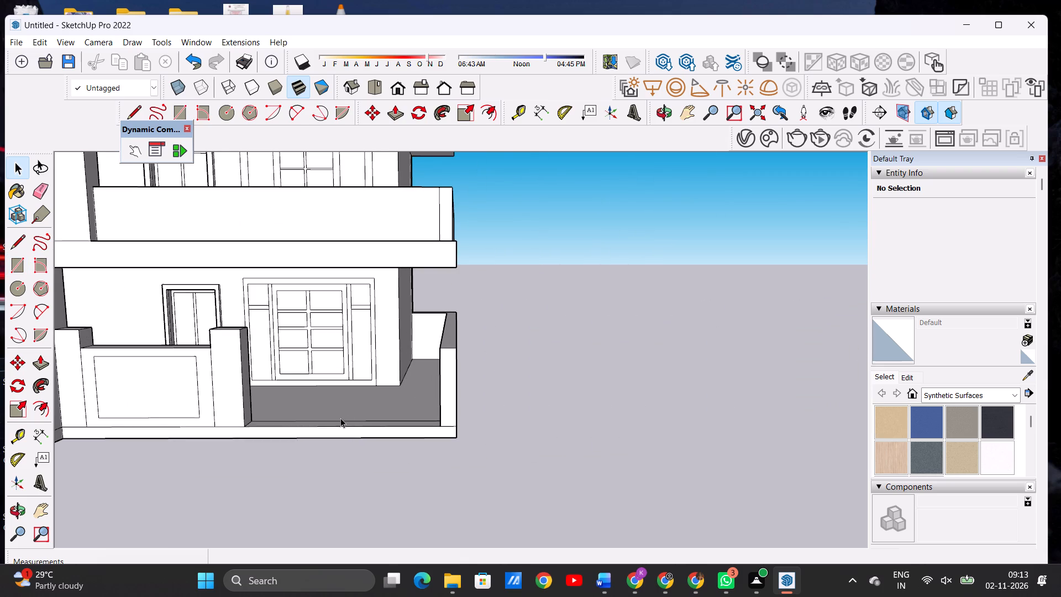
scroll(565, 390, "down", 10)
scroll(427, 402, "down", 9)
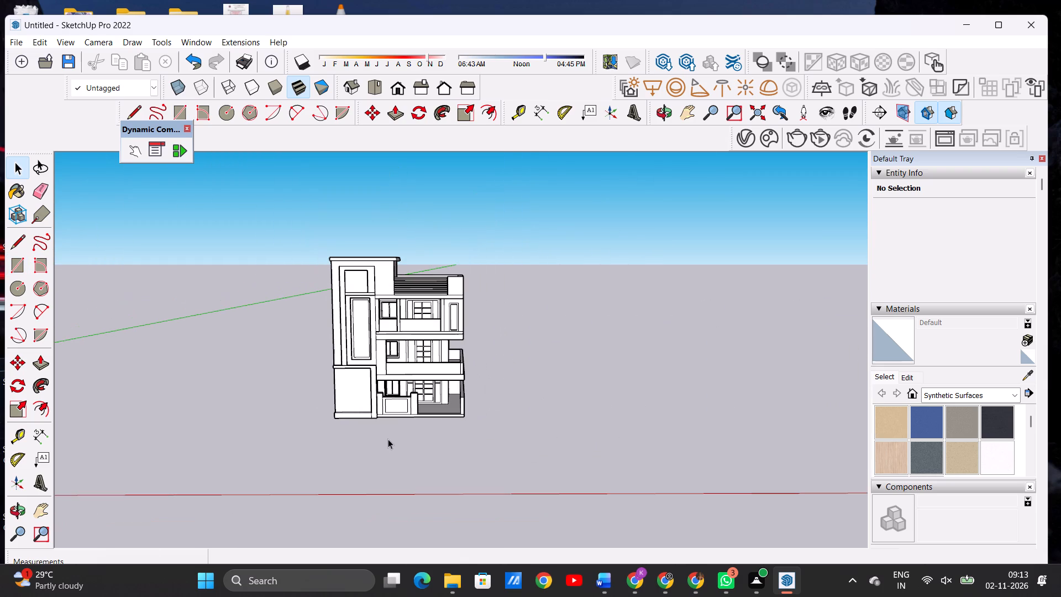
scroll(470, 366, "up", 6)
scroll(412, 397, "up", 5)
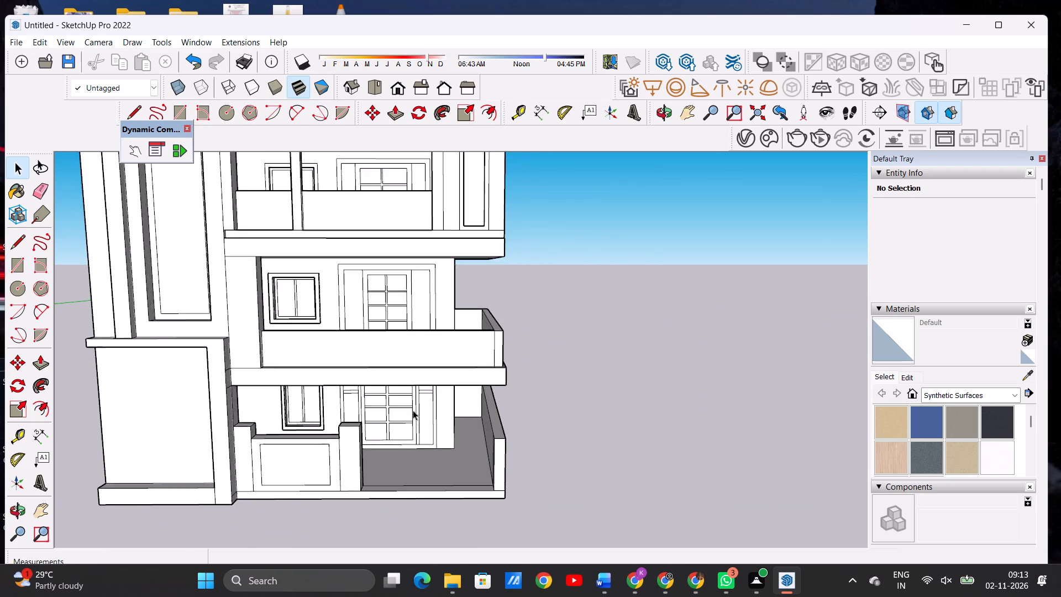
scroll(417, 422, "down", 1)
scroll(417, 422, "up", 5)
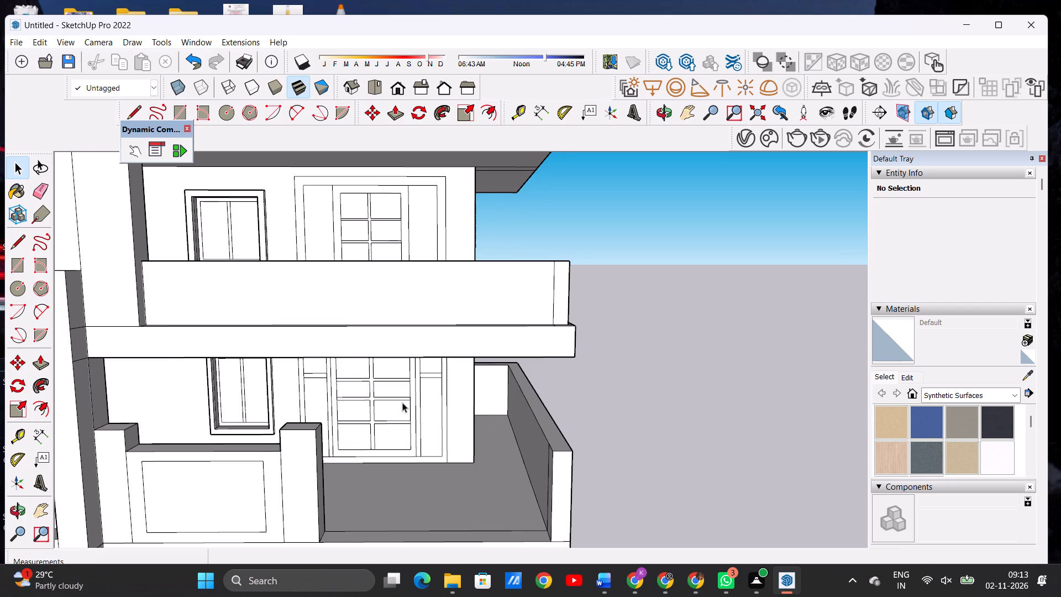
scroll(402, 402, "down", 16)
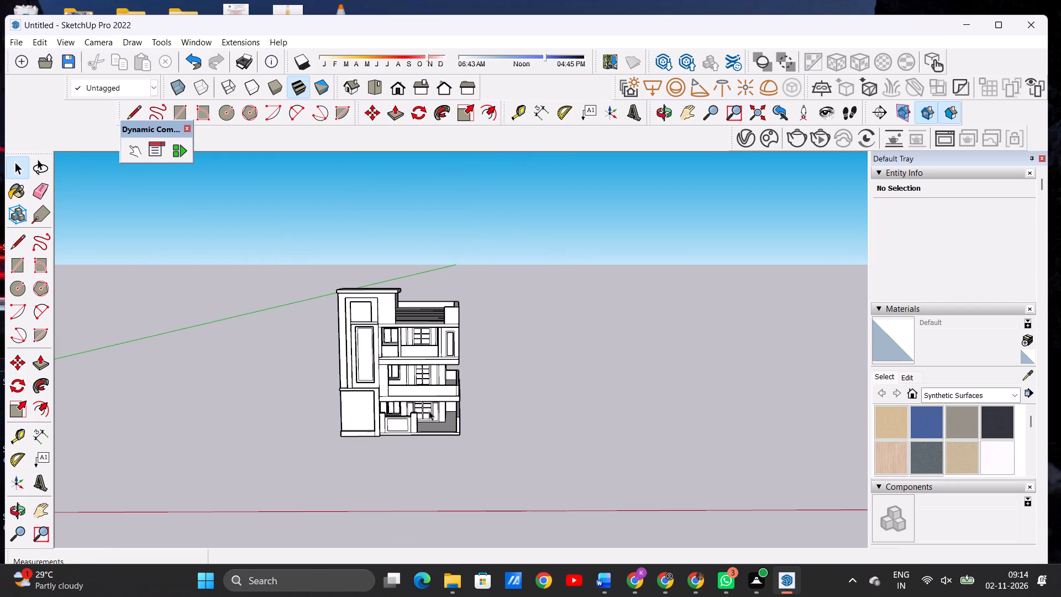
scroll(369, 419, "up", 13)
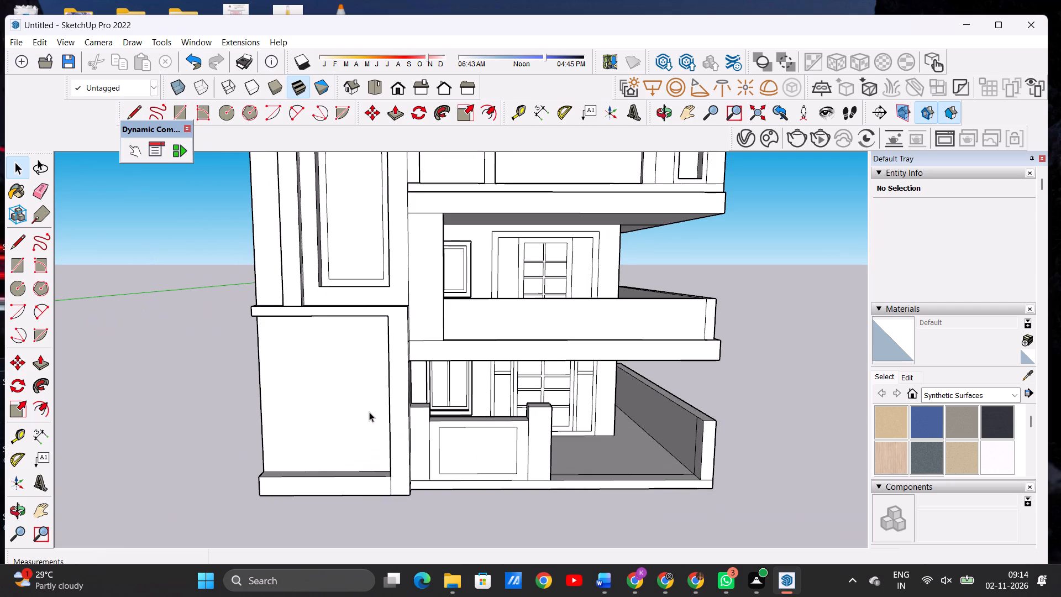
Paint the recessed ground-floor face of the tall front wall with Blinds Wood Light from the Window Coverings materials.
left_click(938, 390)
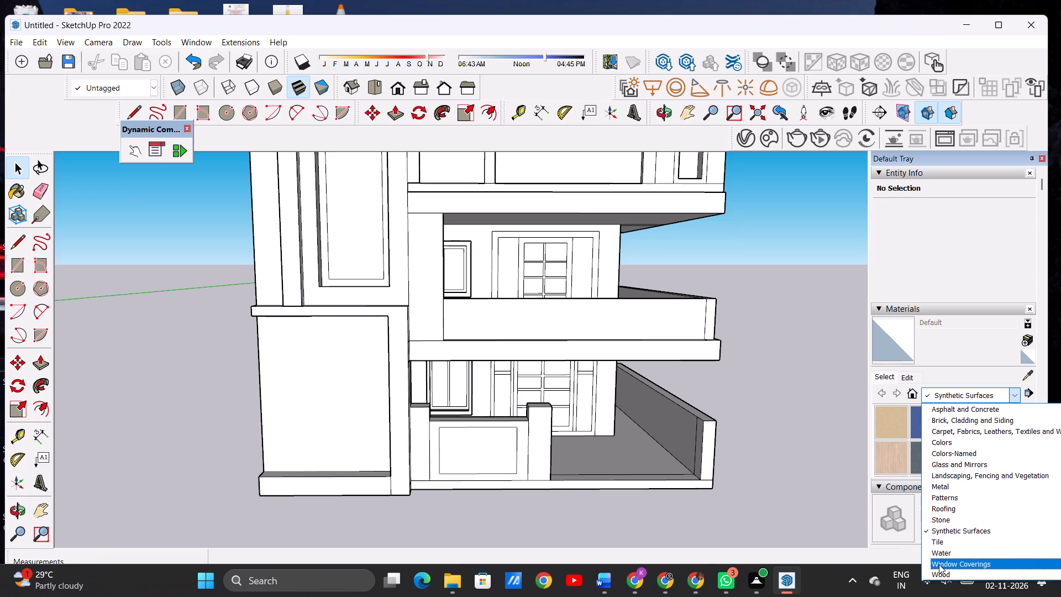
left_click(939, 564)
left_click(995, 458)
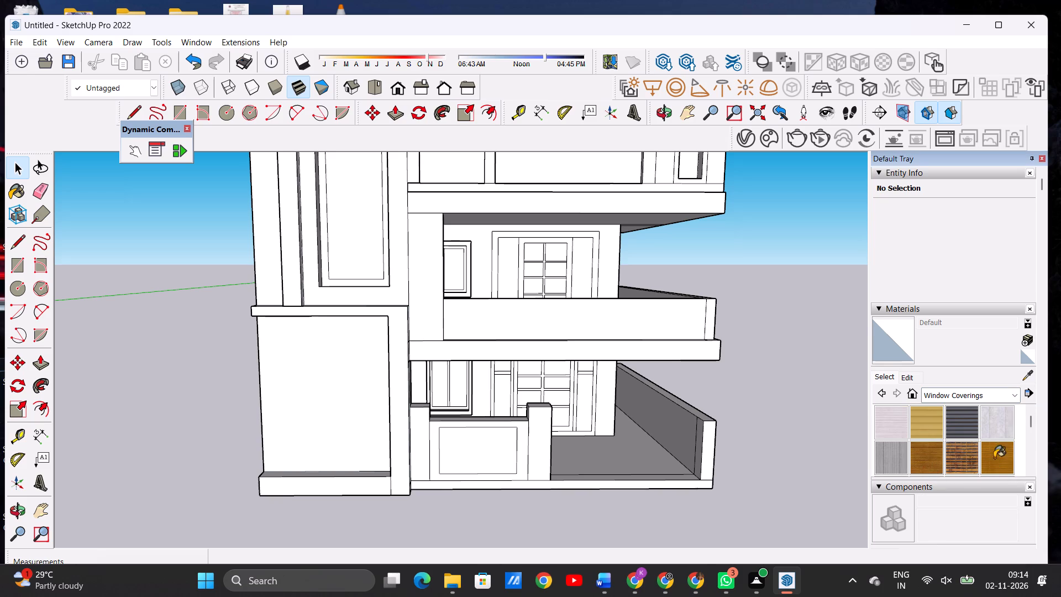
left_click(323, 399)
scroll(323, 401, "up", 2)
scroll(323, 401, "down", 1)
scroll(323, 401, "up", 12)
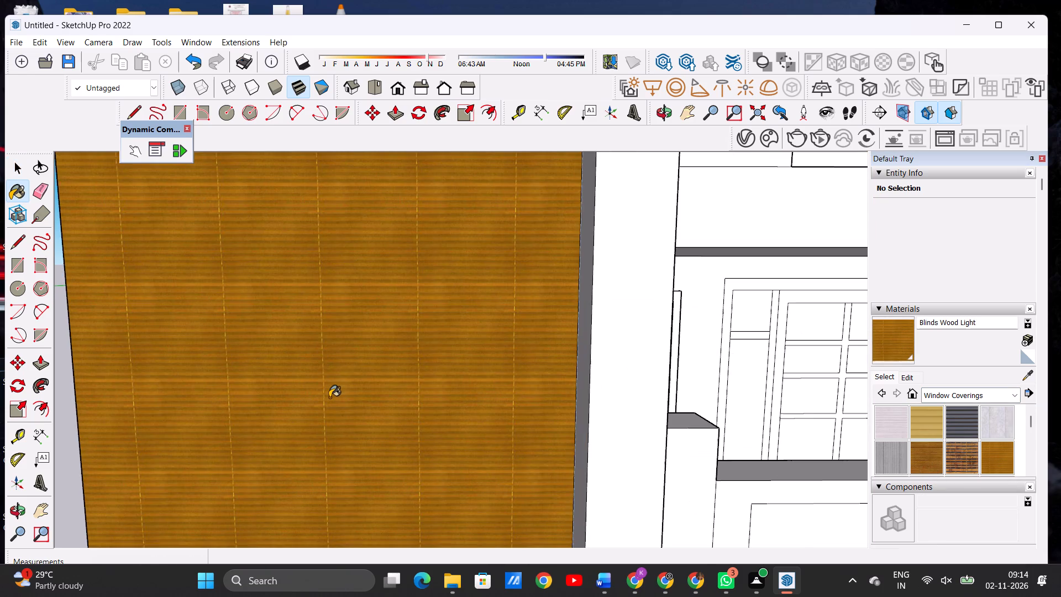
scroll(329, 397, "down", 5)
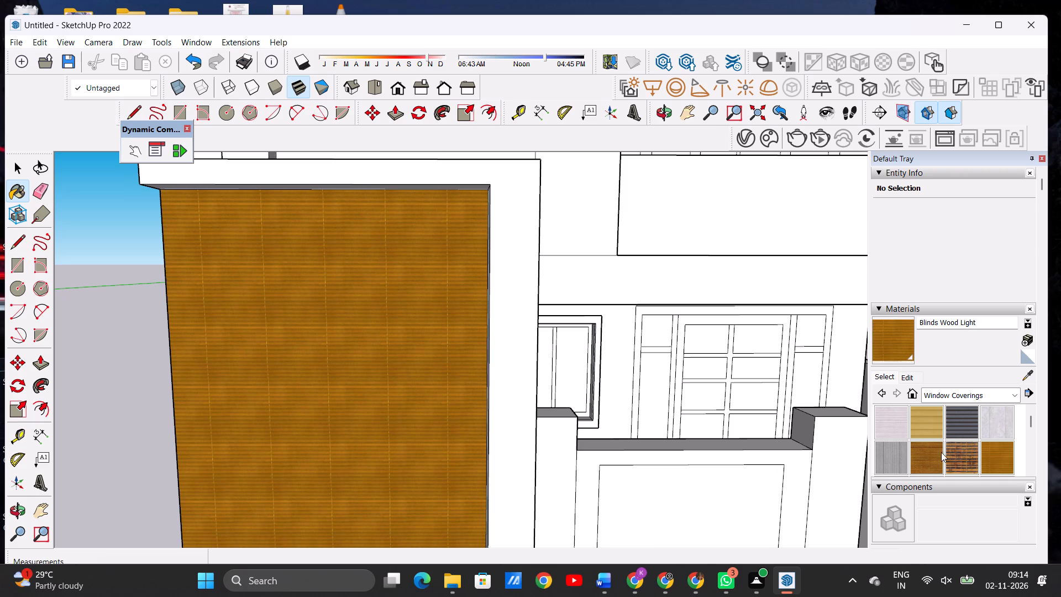
Paint the recessed ground-floor face of the tall front wall with Blinds Weave from the Window Coverings materials.
left_click(926, 457)
left_click(348, 405)
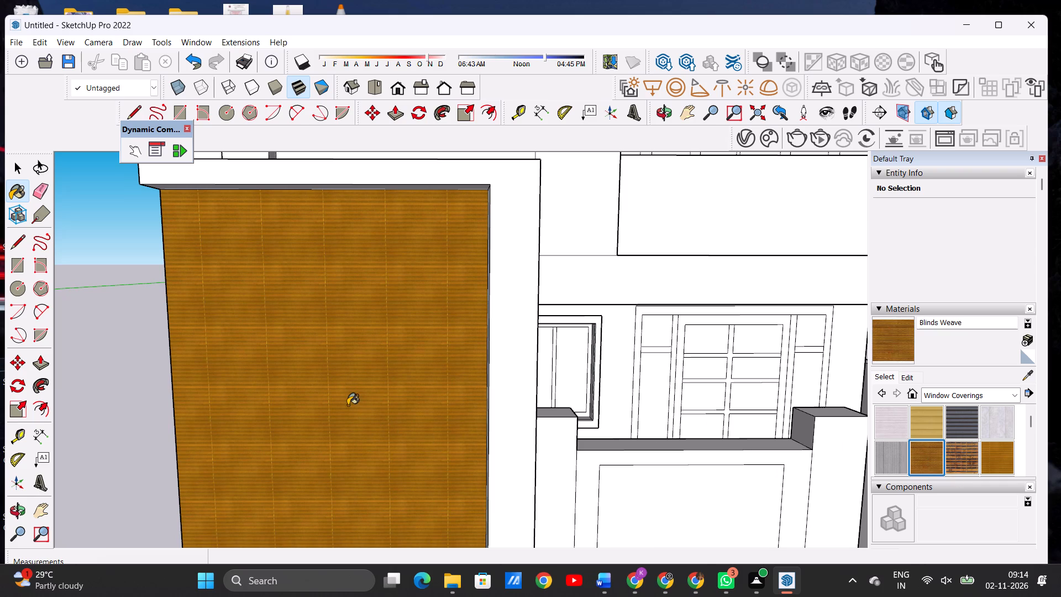
scroll(346, 424, "up", 12)
scroll(342, 435, "down", 14)
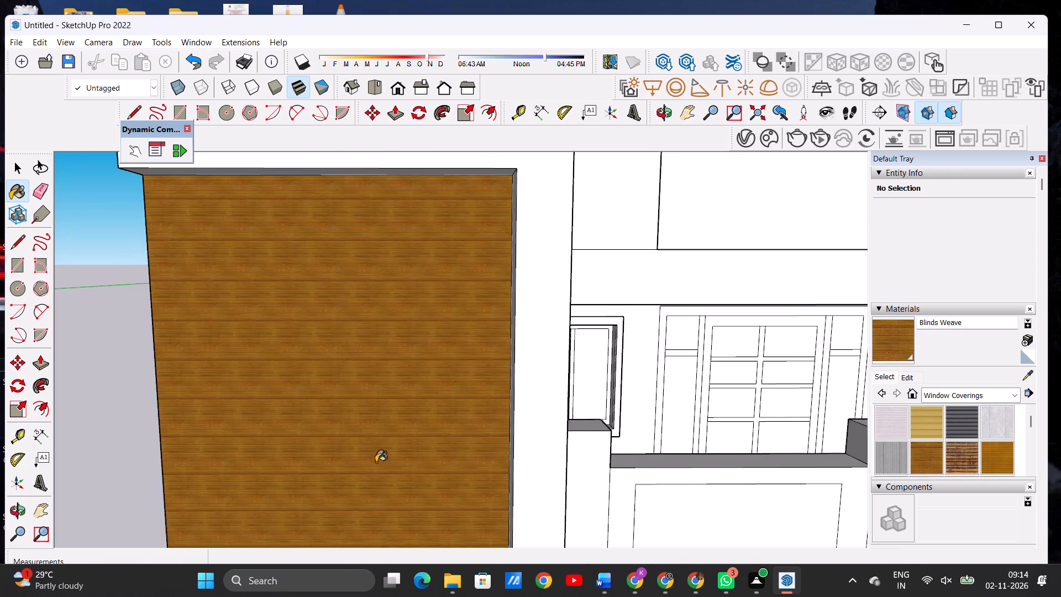
scroll(376, 462, "down", 5)
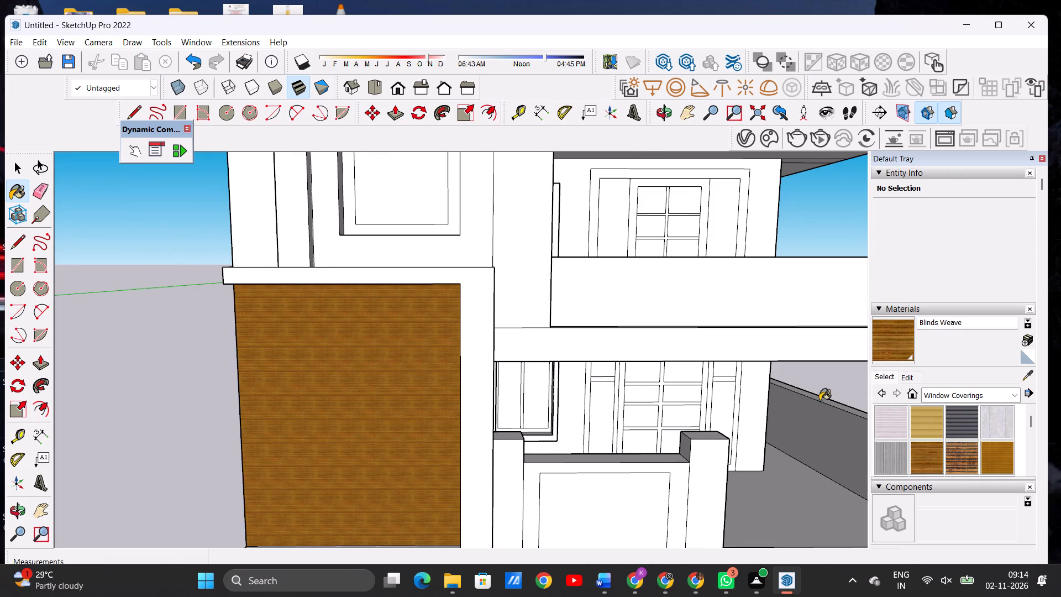
Resize the Blinds Weave texture to 10' by 10'.
left_click(905, 378)
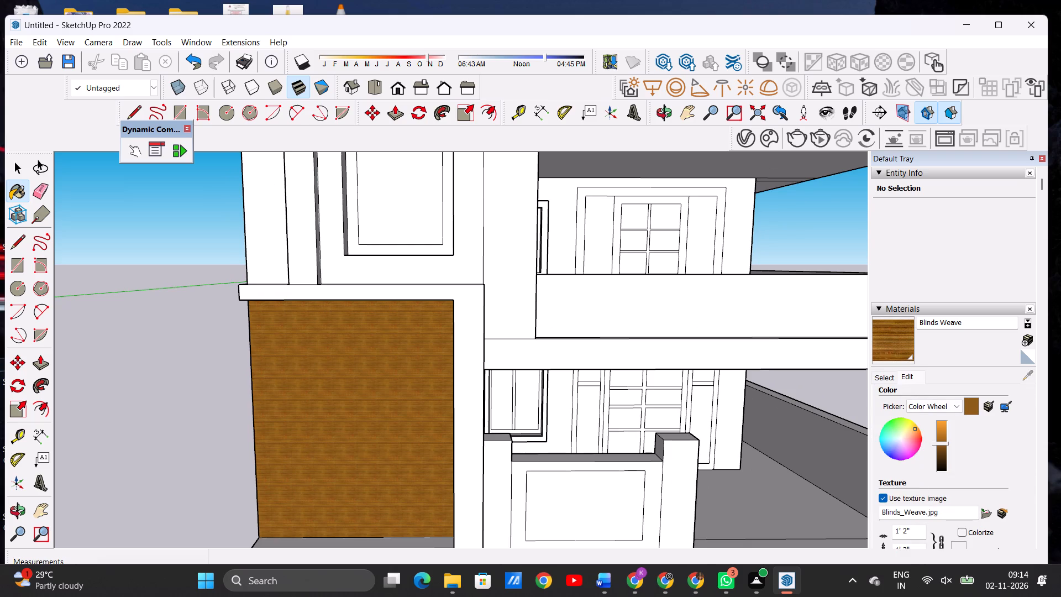
scroll(901, 500, "down", 1)
left_click(914, 481)
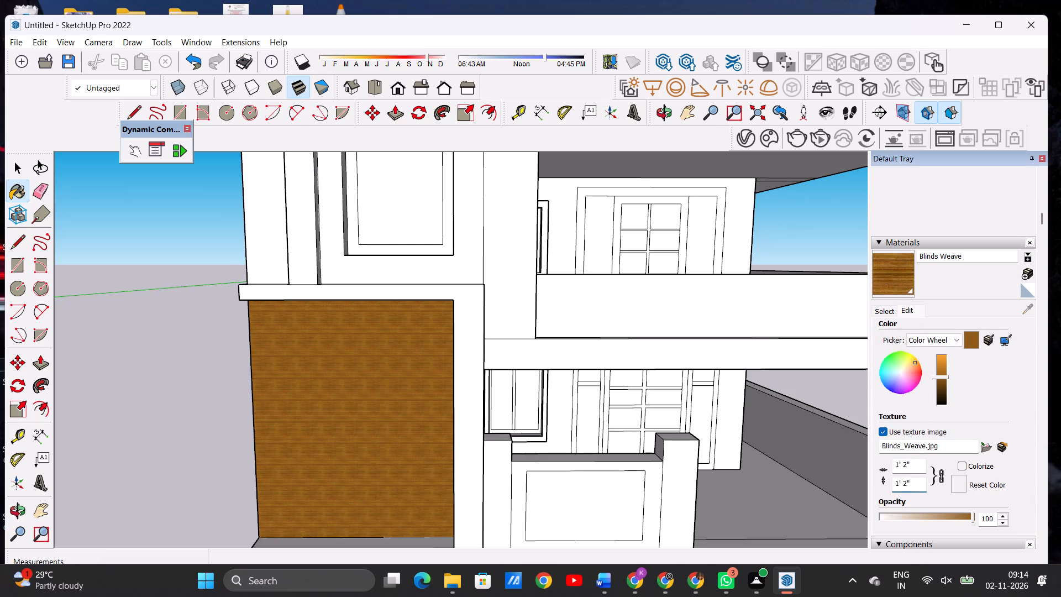
key("BackSpace")
key("BackSpace")
key("BackSpace")
key("BackSpace")
key("BackSpace")
key("BackSpace")
key("BackSpace")
key("BackSpace")
key("BackSpace")
key("BackSpace")
key("BackSpace")
key("BackSpace")
key("BackSpace")
key("BackSpace")
key("BackSpace")
key("BackSpace")
key("BackSpace")
key("BackSpace")
key("BackSpace")
key("BackSpace")
type("10'")
key("Return")
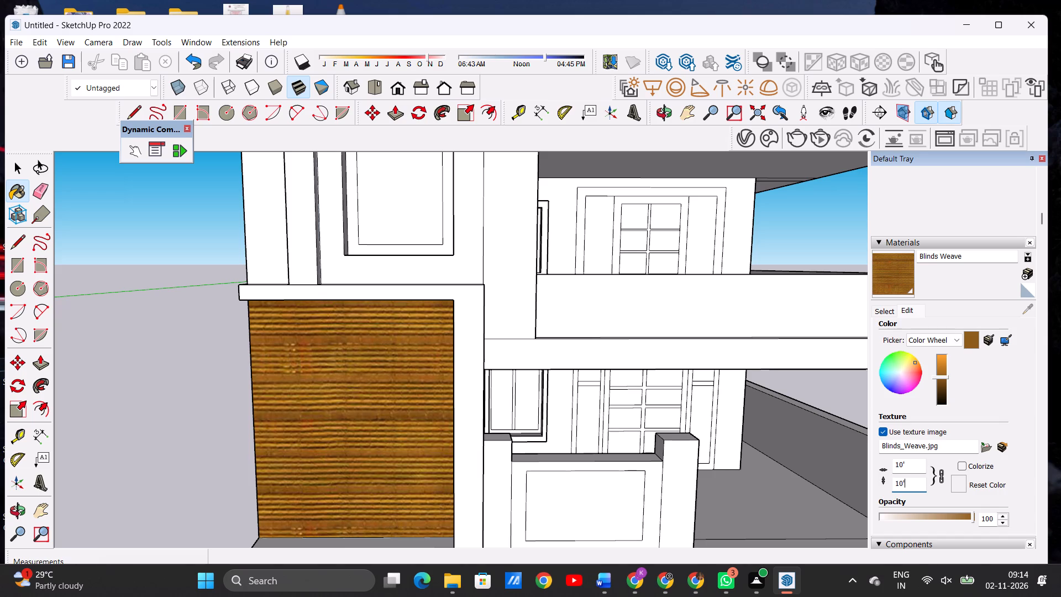
Darken the Blinds Weave material colour slightly.
scroll(382, 471, "up", 11)
scroll(421, 463, "down", 1)
scroll(421, 463, "up", 5)
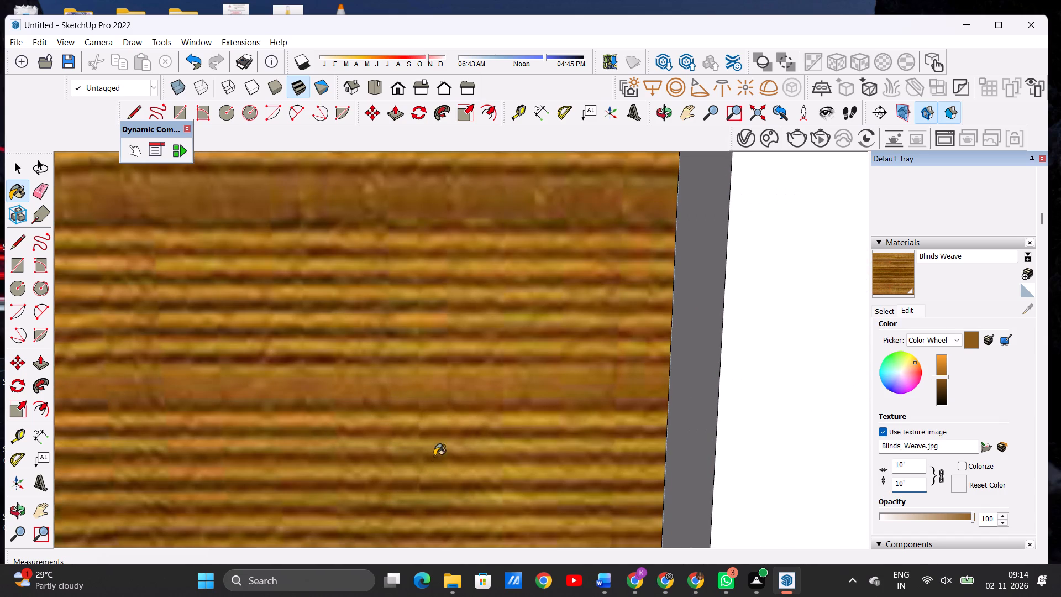
scroll(431, 460, "down", 20)
scroll(431, 460, "down", 9)
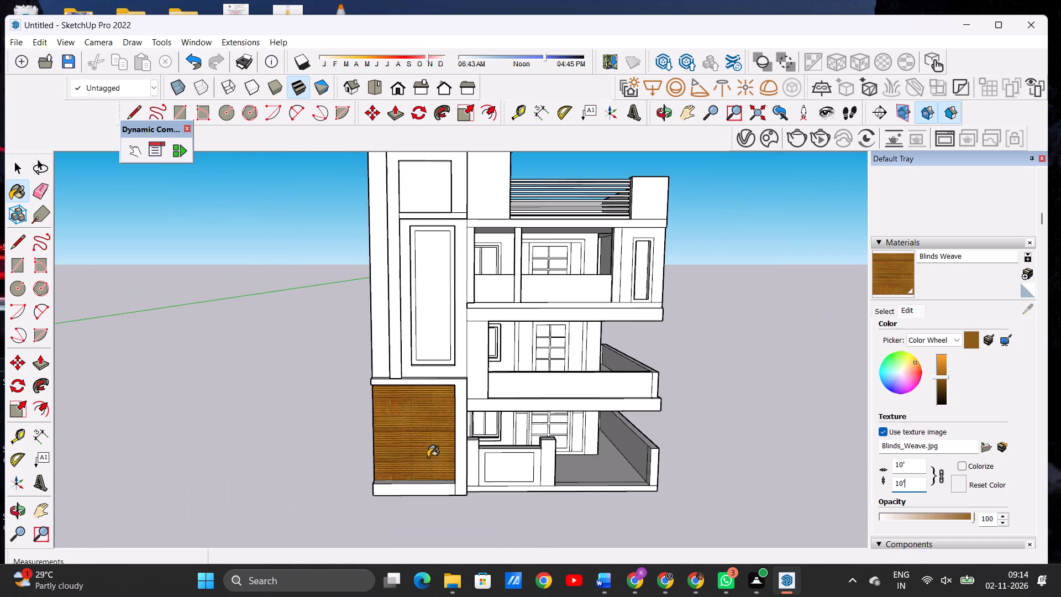
left_click(939, 383)
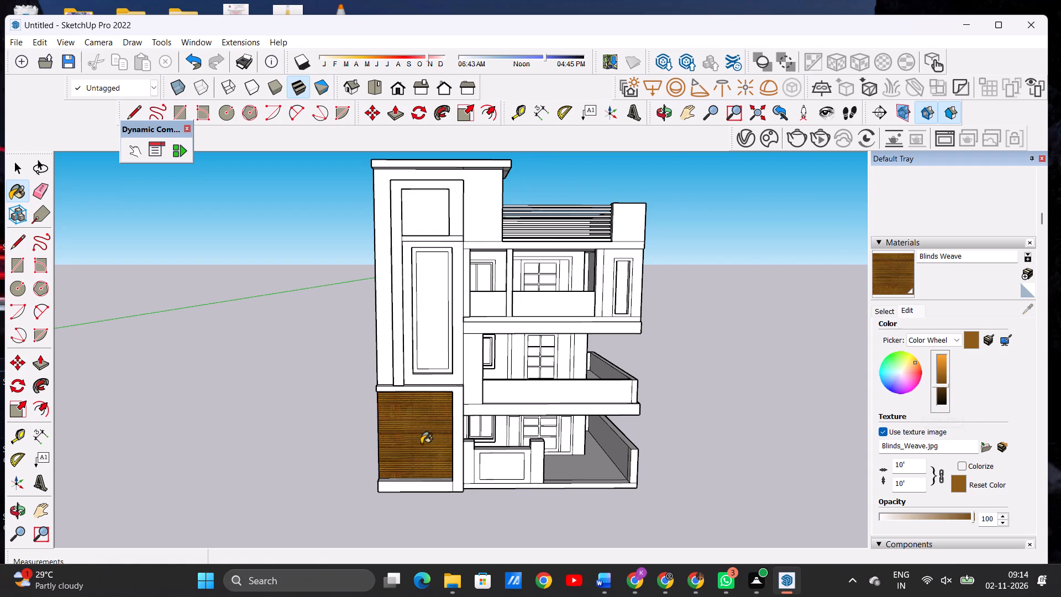
Paint the recessed ground-floor face of the tall front wall with Blinds Wood Light from the Window Coverings materials.
scroll(421, 444, "up", 5)
left_click(886, 313)
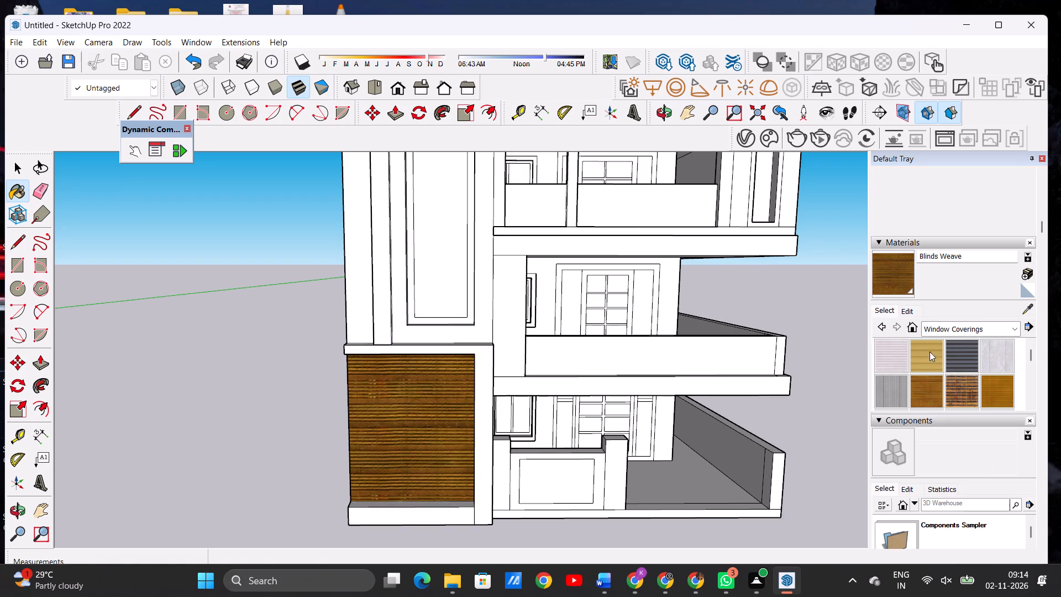
left_click(994, 390)
left_click(398, 423)
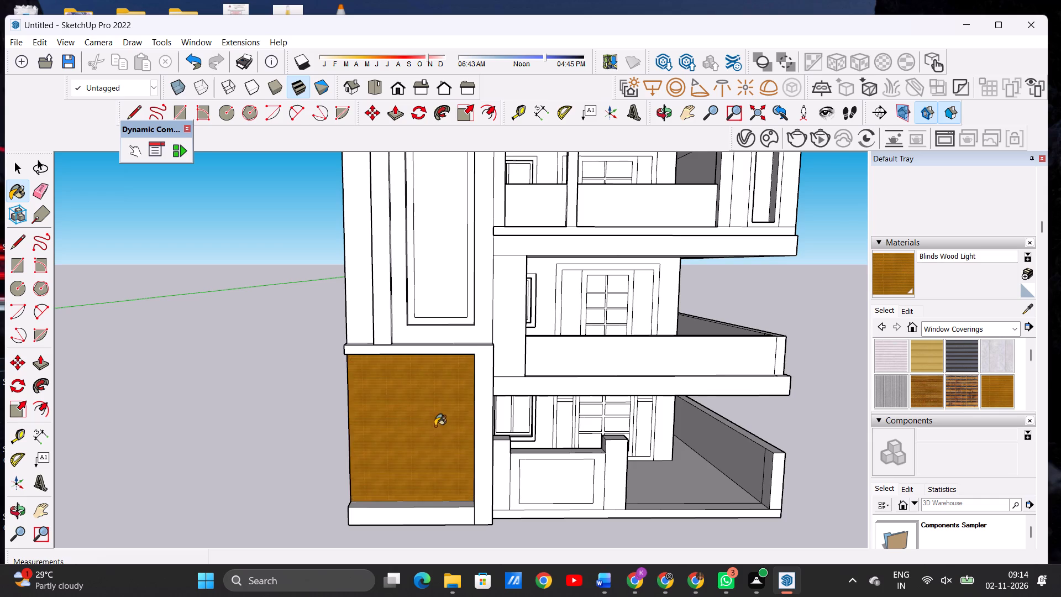
Darken the Blinds Wood Light material colour slightly.
scroll(440, 435, "up", 9)
scroll(451, 444, "down", 6)
scroll(451, 444, "up", 1)
scroll(451, 444, "down", 2)
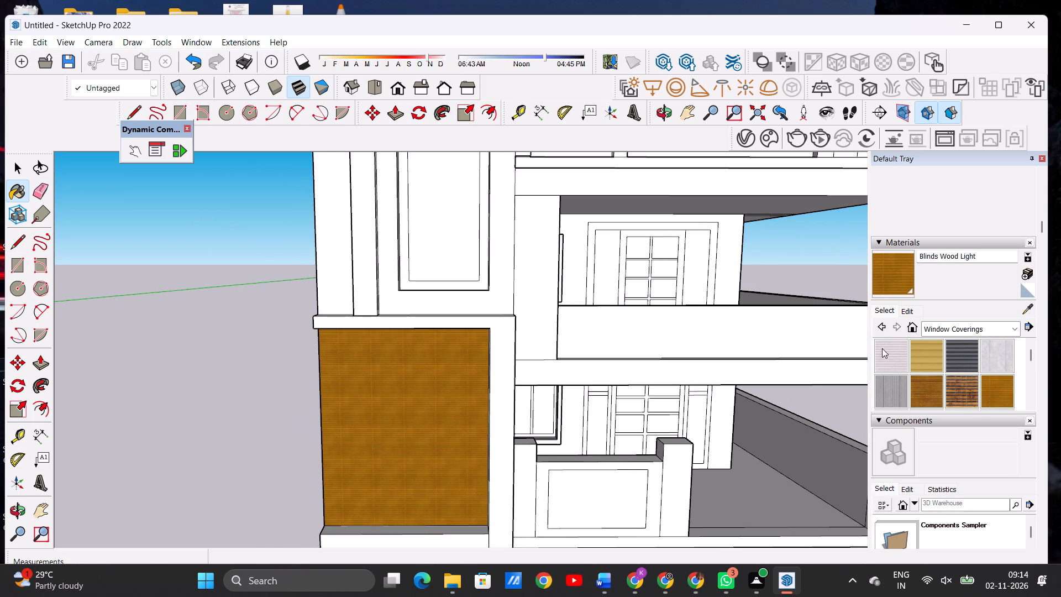
left_click(903, 303)
left_click(901, 309)
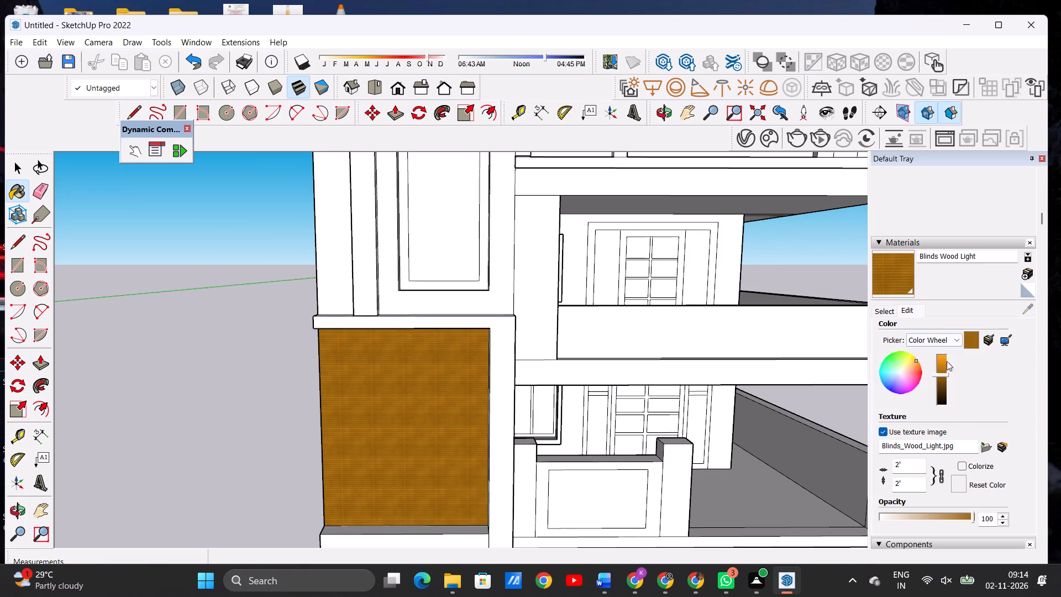
left_click(939, 379)
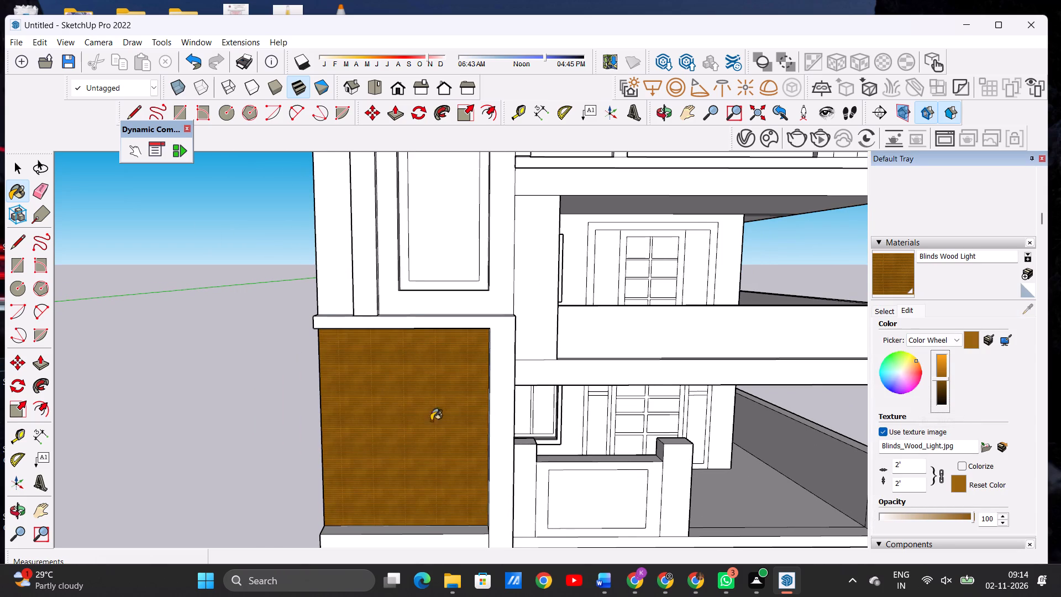
Resize the Blinds Wood Light texture to 10' by 10'.
scroll(440, 419, "up", 2)
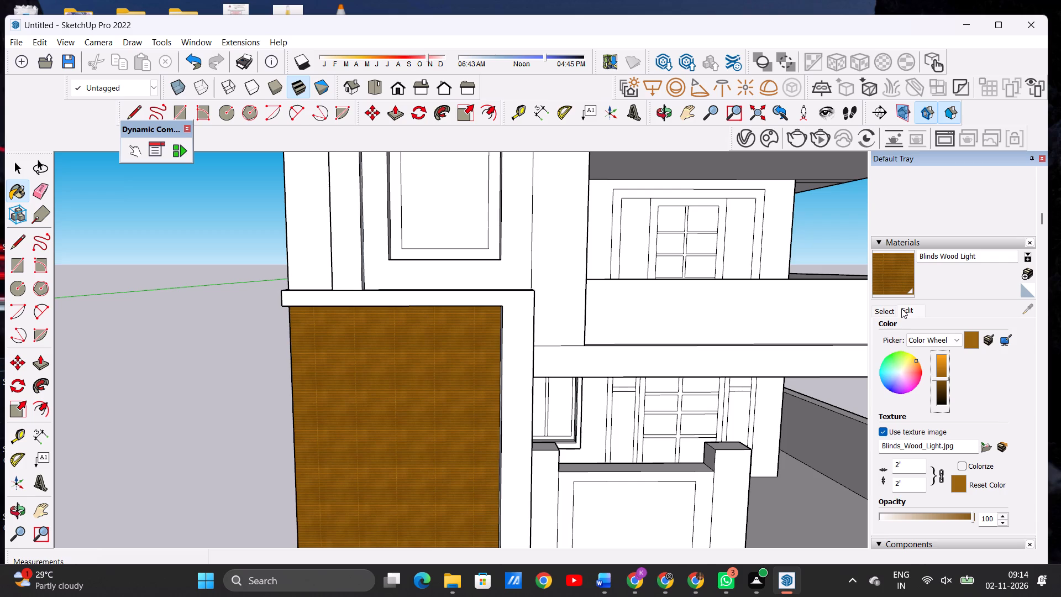
left_click(901, 308)
scroll(917, 341, "down", 2)
left_click(911, 345)
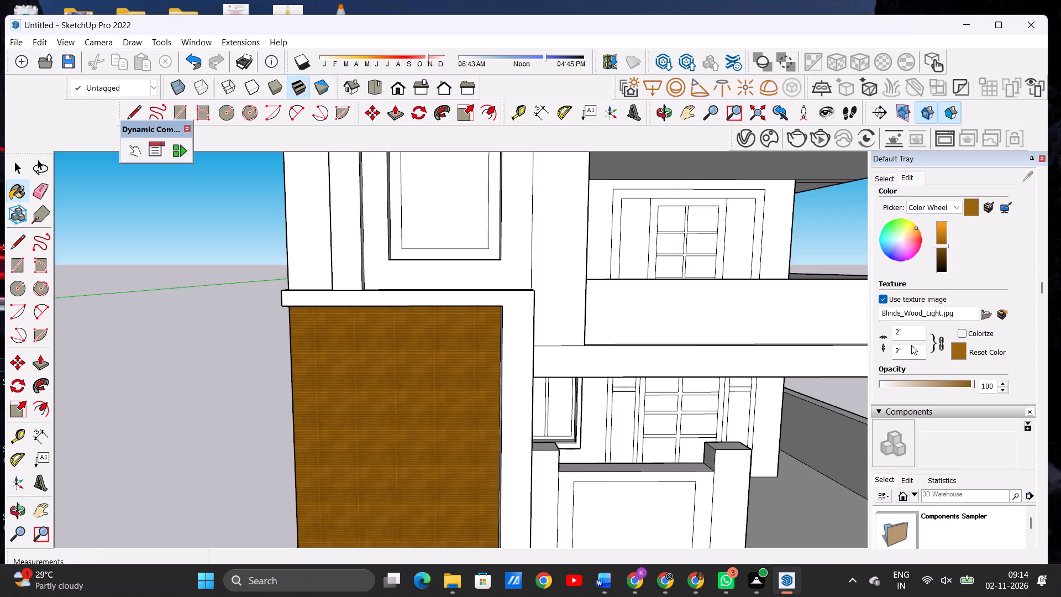
left_click(906, 352)
key("Delete")
key("BackSpace")
key("BackSpace")
key("BackSpace")
key("BackSpace")
key("BackSpace")
key("BackSpace")
key("BackSpace")
key("BackSpace")
key("BackSpace")
key("BackSpace")
key("BackSpace")
key("BackSpace")
key("BackSpace")
key("BackSpace")
key("BackSpace")
key("BackSpace")
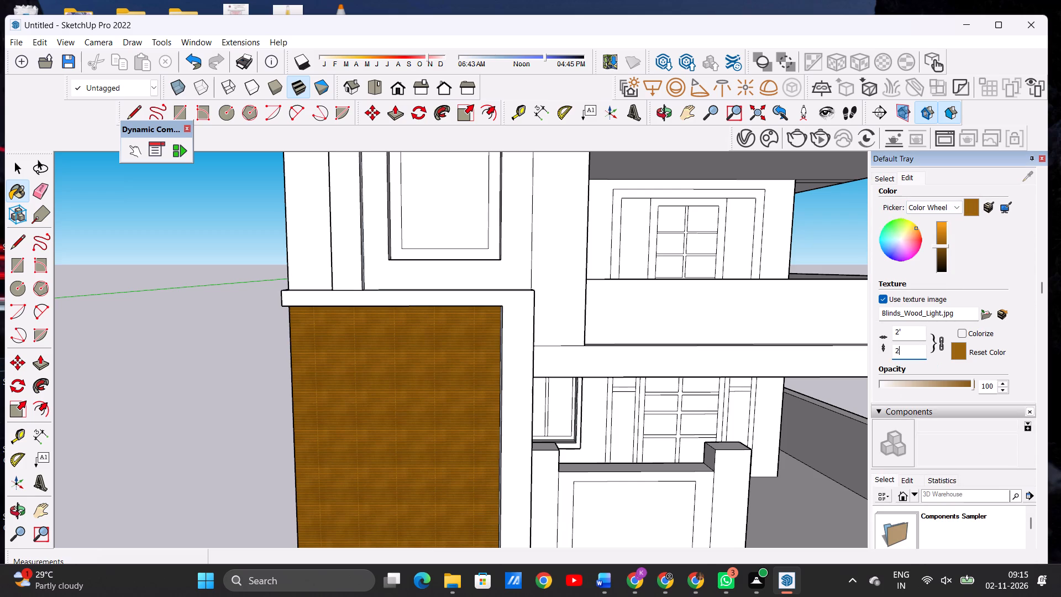
type("10'")
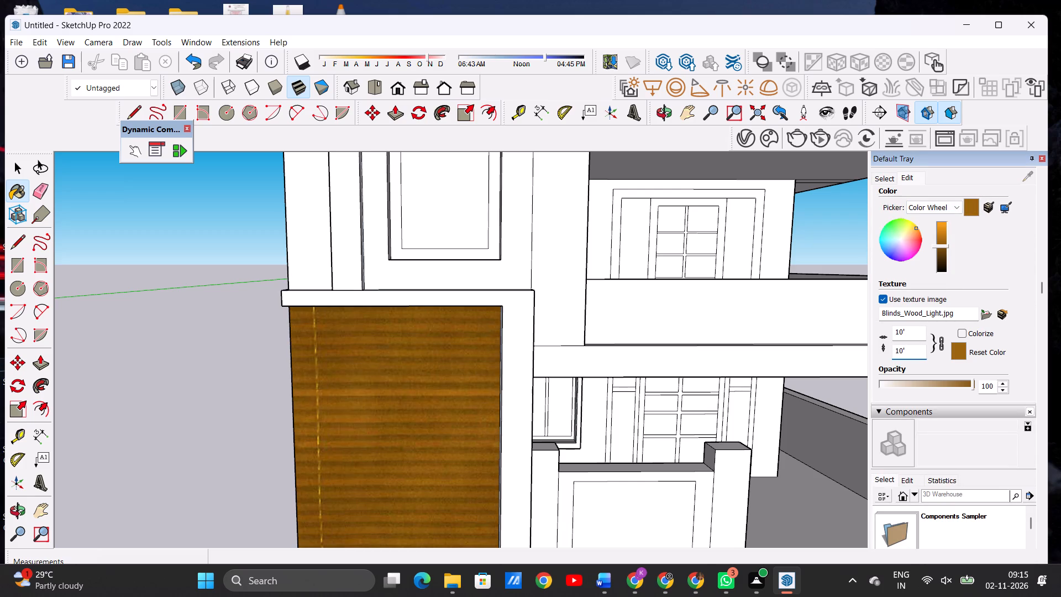
key("Return")
Darken the Blinds Wood Light material colour further, checking the tone on the ground-floor face of the tall front wall.
scroll(452, 433, "down", 12)
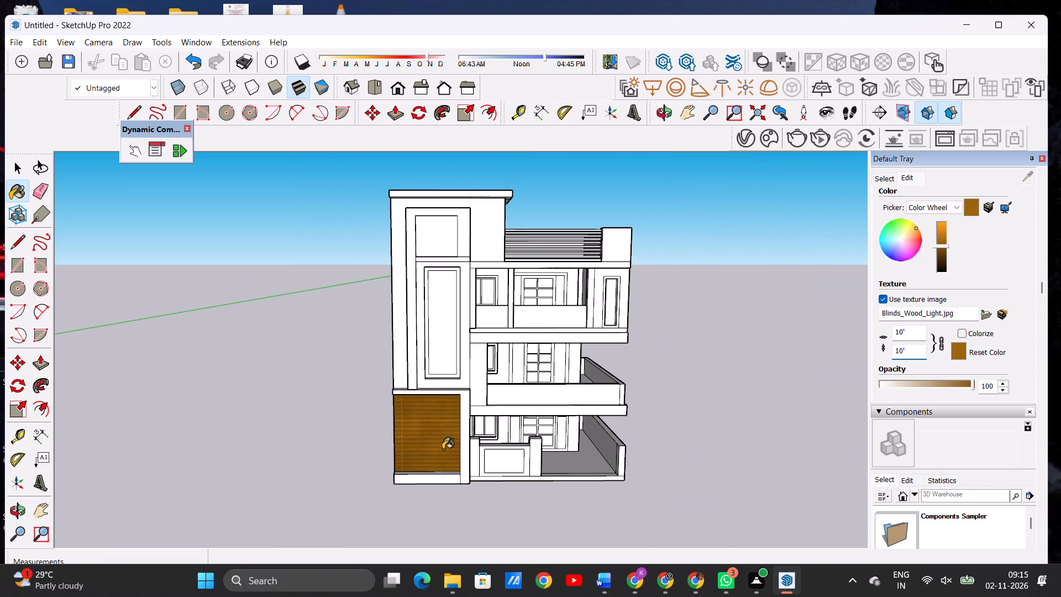
scroll(443, 449, "up", 10)
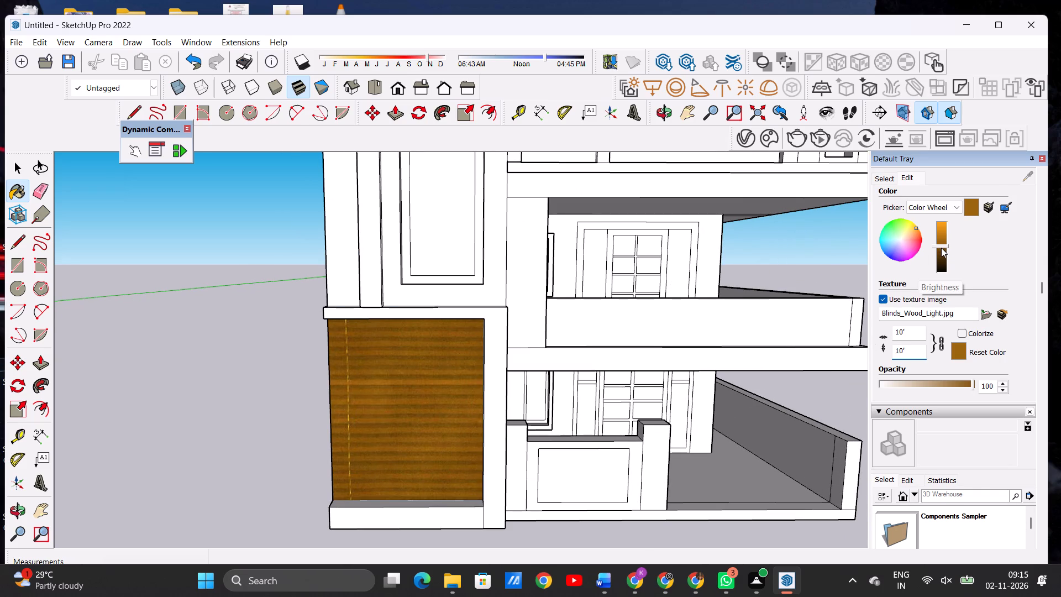
left_click(941, 248)
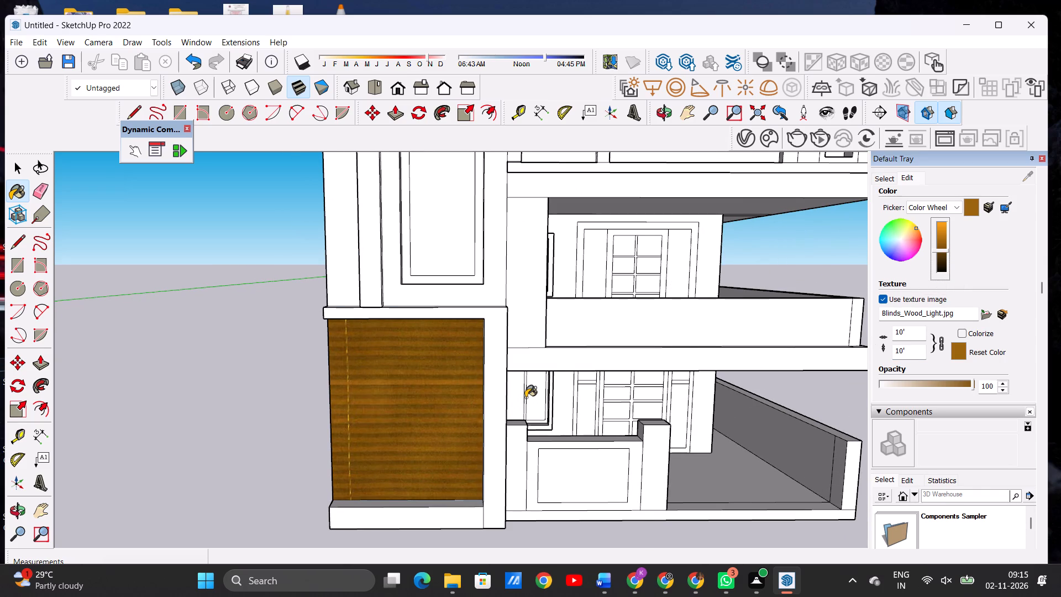
scroll(526, 397, "down", 6)
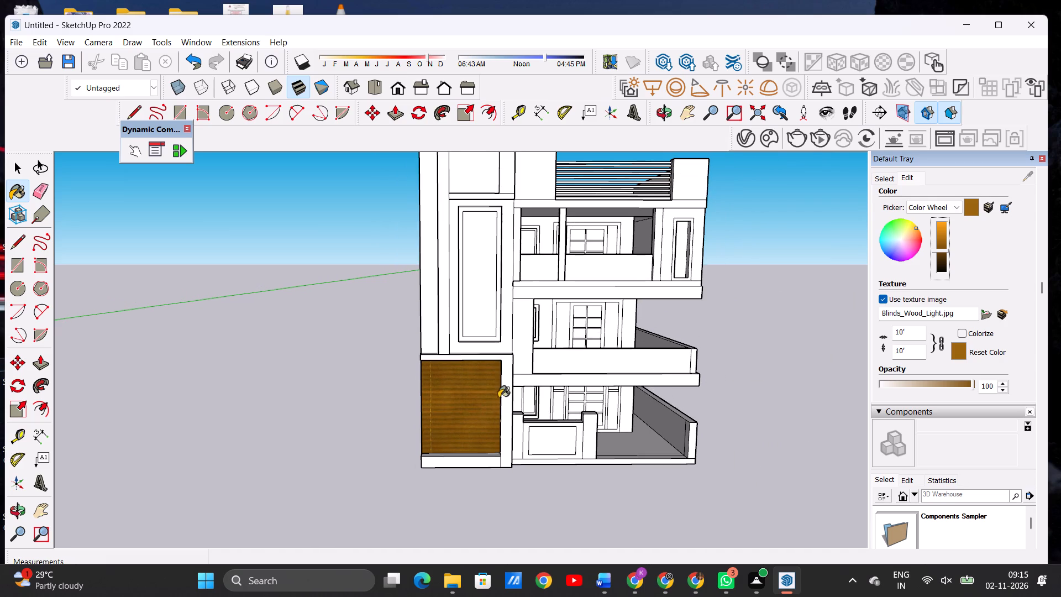
scroll(498, 362, "up", 5)
scroll(498, 362, "down", 2)
scroll(498, 362, "up", 2)
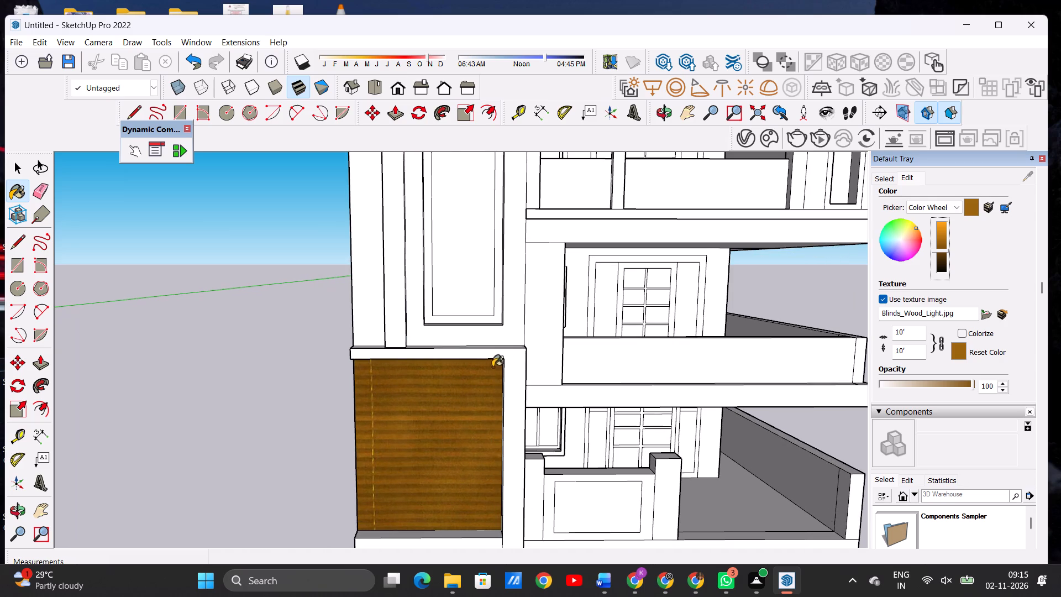
left_click(939, 253)
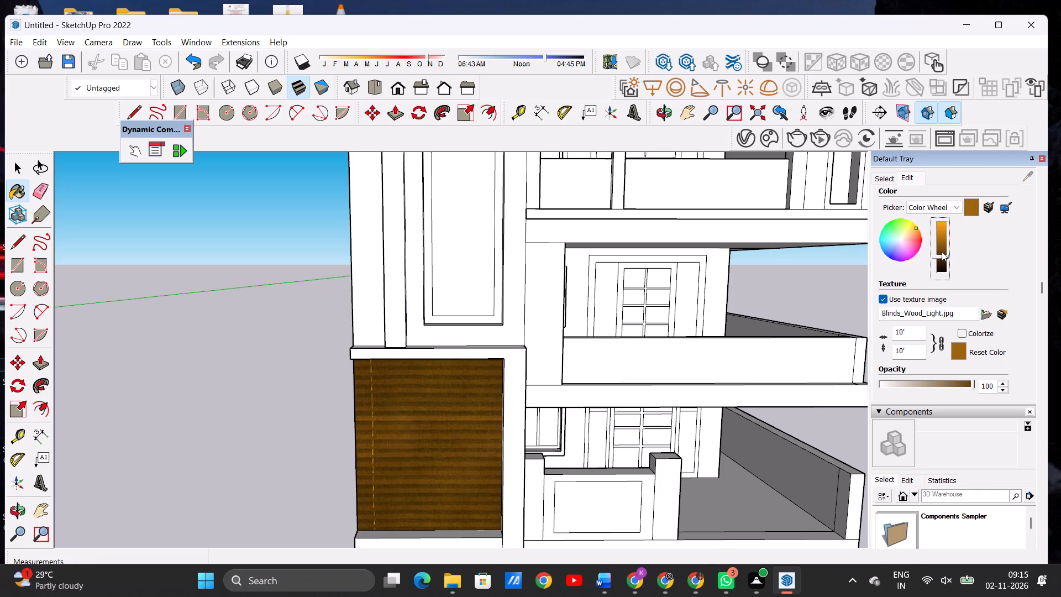
left_click(942, 252)
Examine the Blinds Wood Light finish on the ground-floor face up close, from a distance and from the side.
scroll(462, 432, "down", 4)
scroll(424, 462, "down", 7)
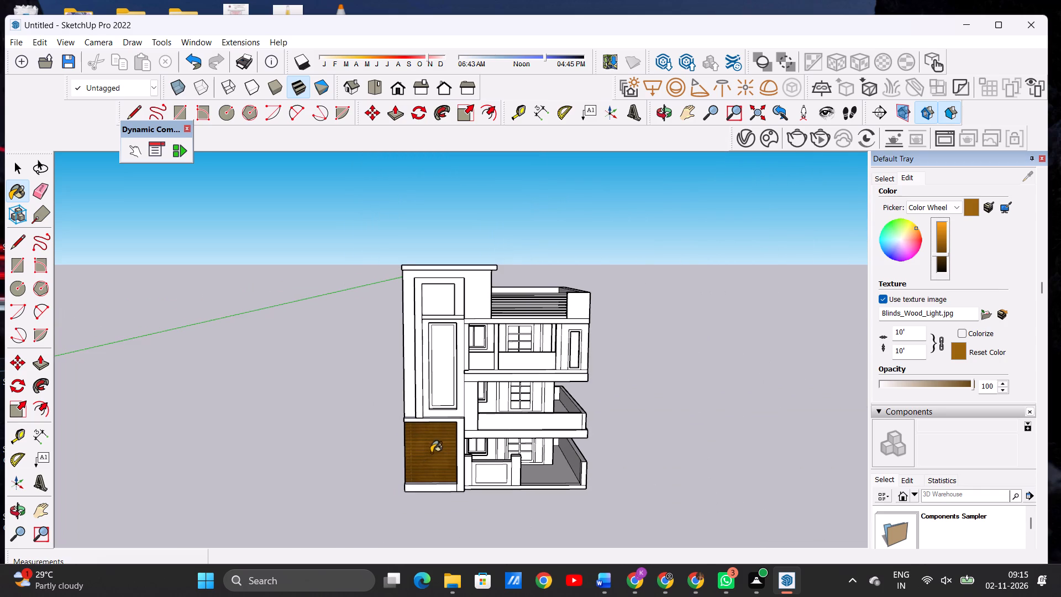
scroll(432, 449, "up", 4)
scroll(432, 449, "down", 1)
scroll(432, 449, "up", 3)
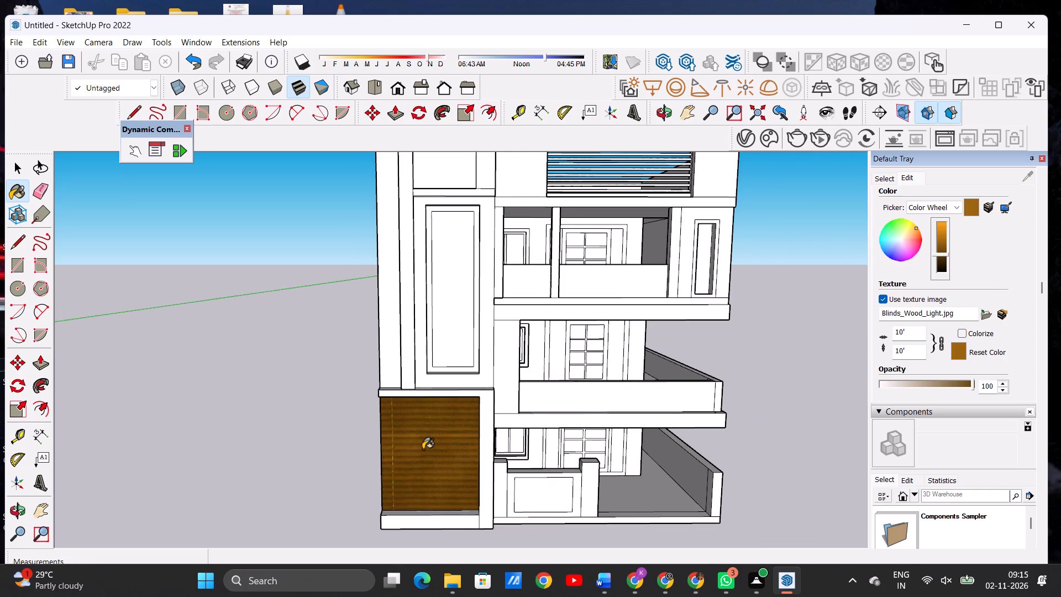
scroll(423, 449, "up", 3)
scroll(423, 449, "down", 1)
scroll(423, 449, "up", 1)
scroll(423, 449, "down", 1)
scroll(423, 449, "up", 2)
scroll(423, 448, "down", 1)
scroll(423, 448, "up", 11)
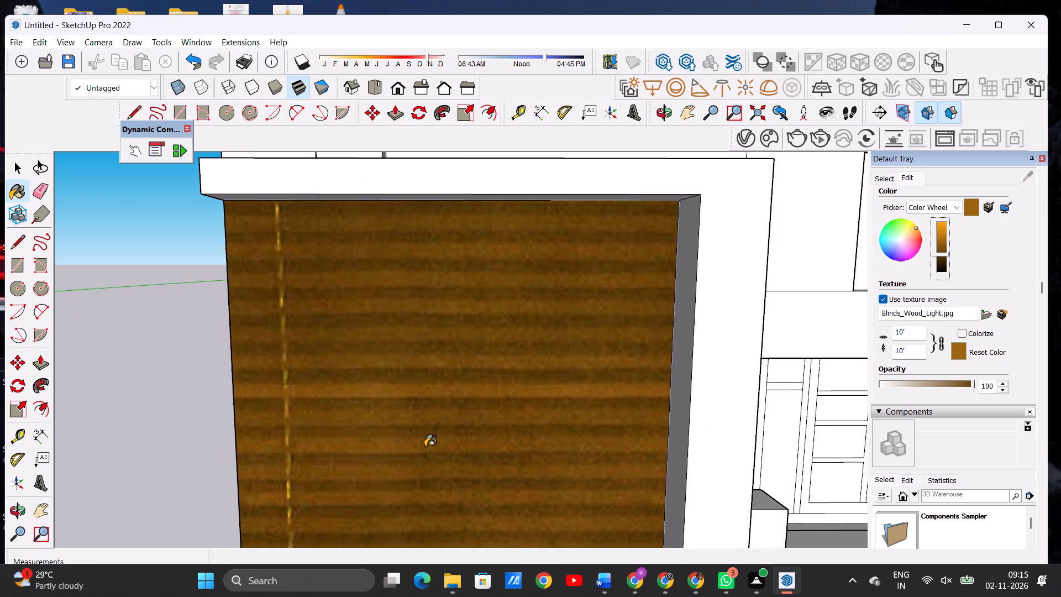
scroll(425, 447, "down", 20)
scroll(425, 447, "down", 1)
scroll(432, 447, "up", 3)
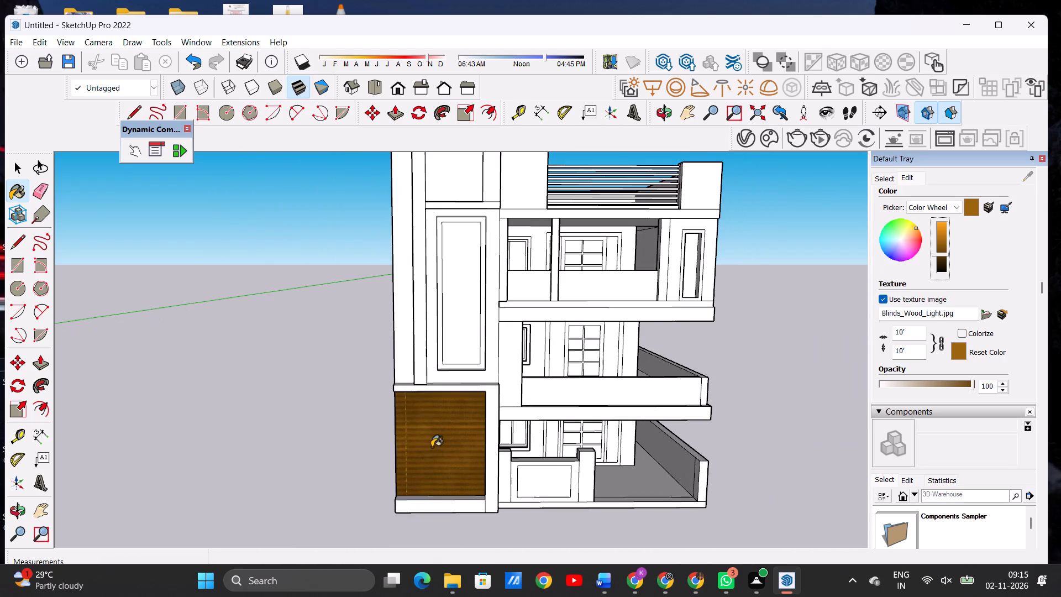
scroll(475, 440, "down", 6)
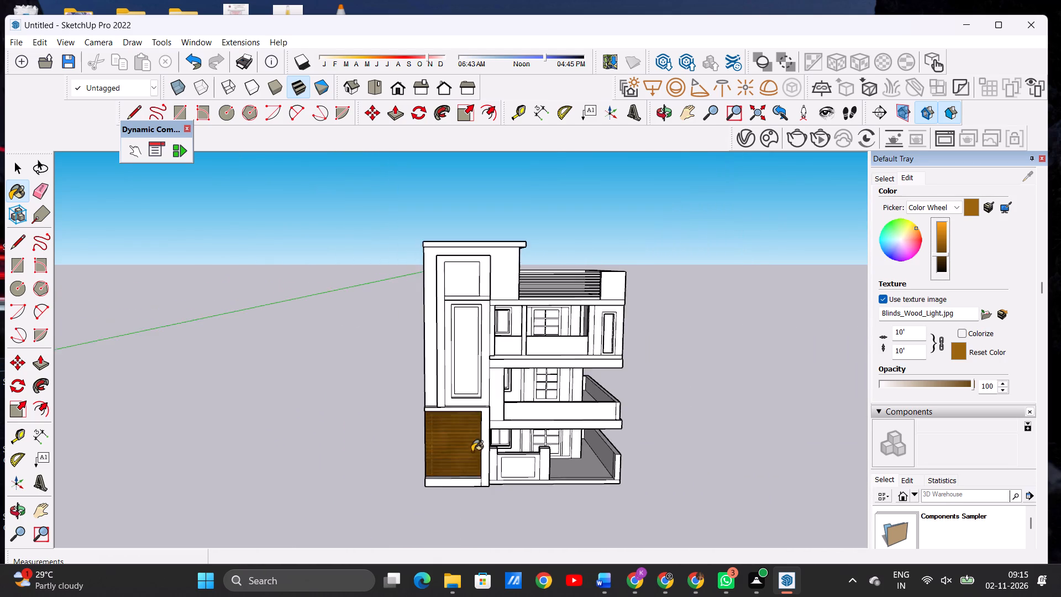
scroll(472, 452, "down", 2)
middle_click_drag(440, 515, 606, 512)
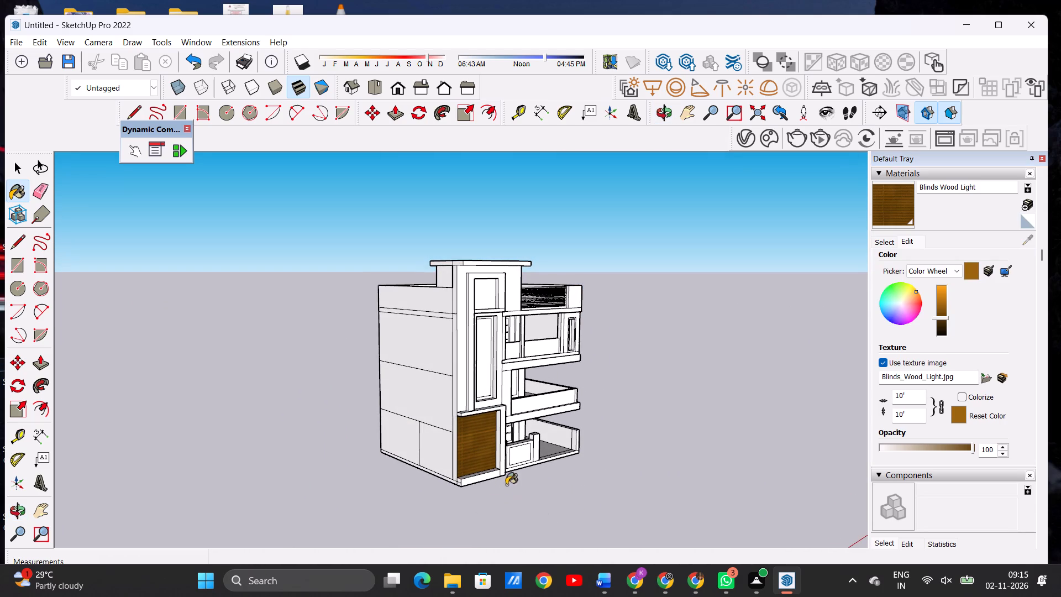
middle_click_drag(529, 476, 393, 461)
Lighten the Blinds Wood Light material colour slightly.
scroll(430, 452, "up", 4)
scroll(440, 455, "down", 1)
scroll(440, 455, "up", 7)
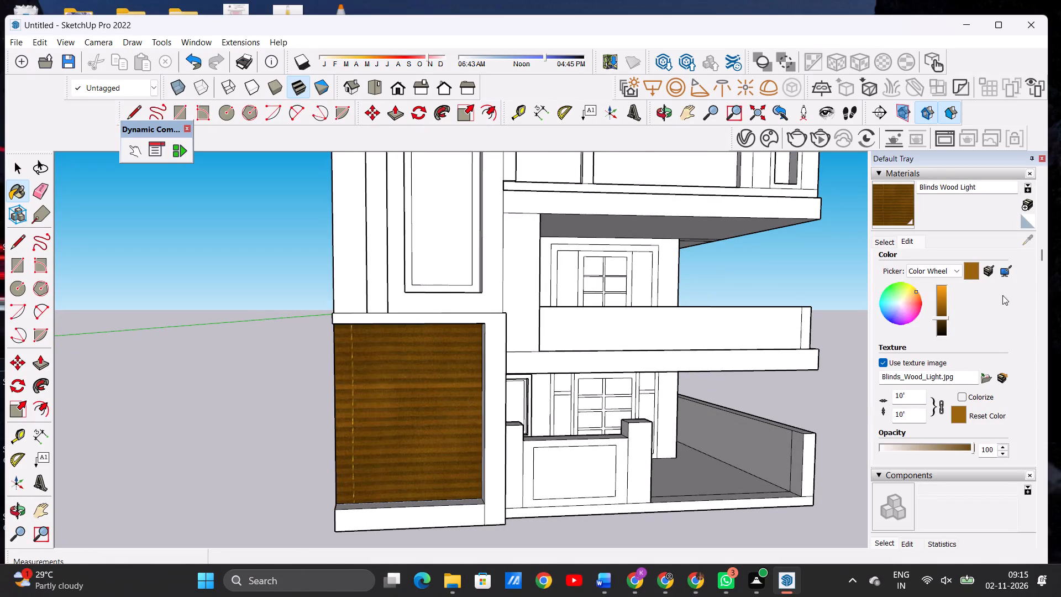
left_click(940, 312)
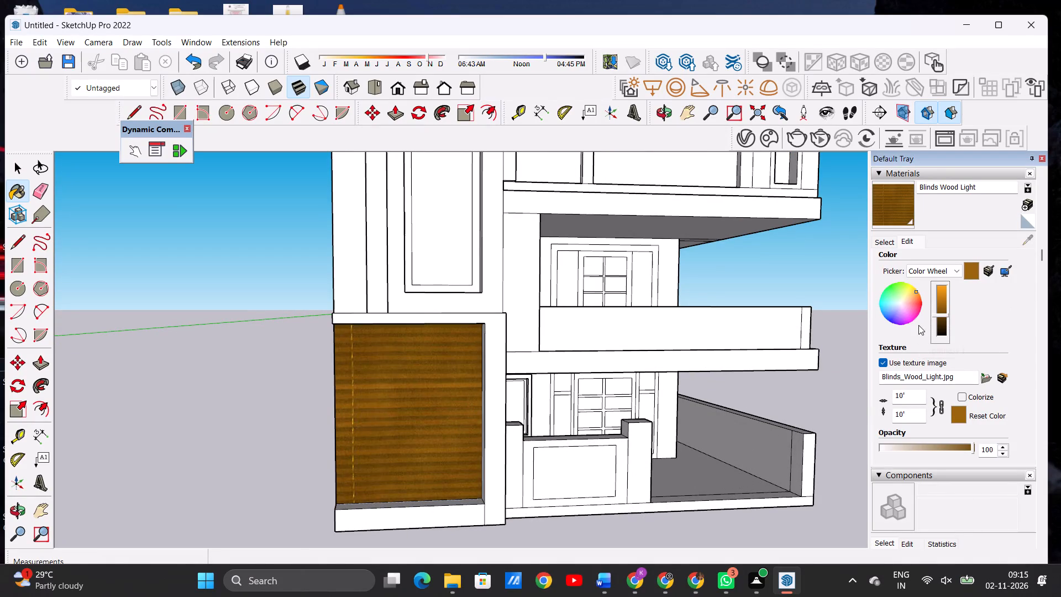
Examine the front facade around the wood-textured face, the balconies and the ground-floor door and window.
scroll(513, 438, "down", 6)
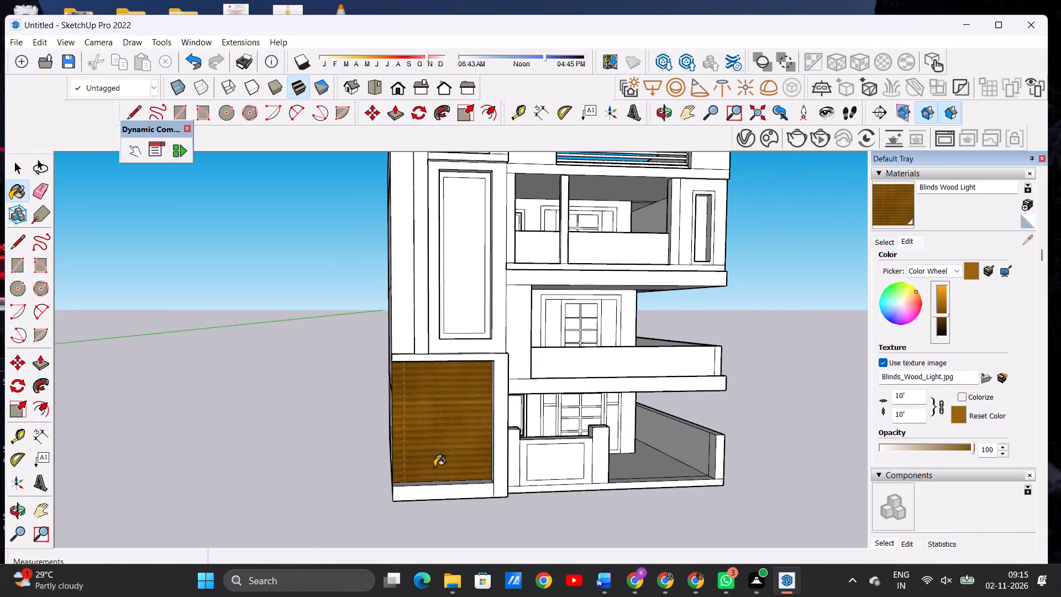
scroll(379, 484, "down", 8)
scroll(507, 405, "up", 3)
scroll(513, 408, "down", 1)
scroll(516, 409, "up", 4)
scroll(535, 393, "down", 1)
scroll(535, 393, "up", 4)
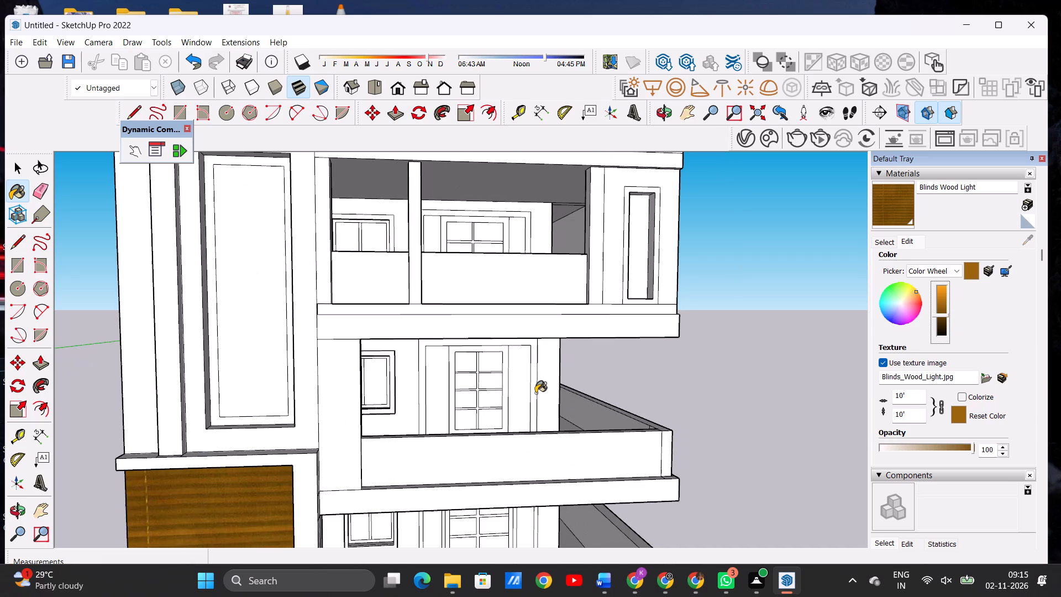
key("space")
scroll(481, 400, "down", 6)
scroll(519, 487, "up", 4)
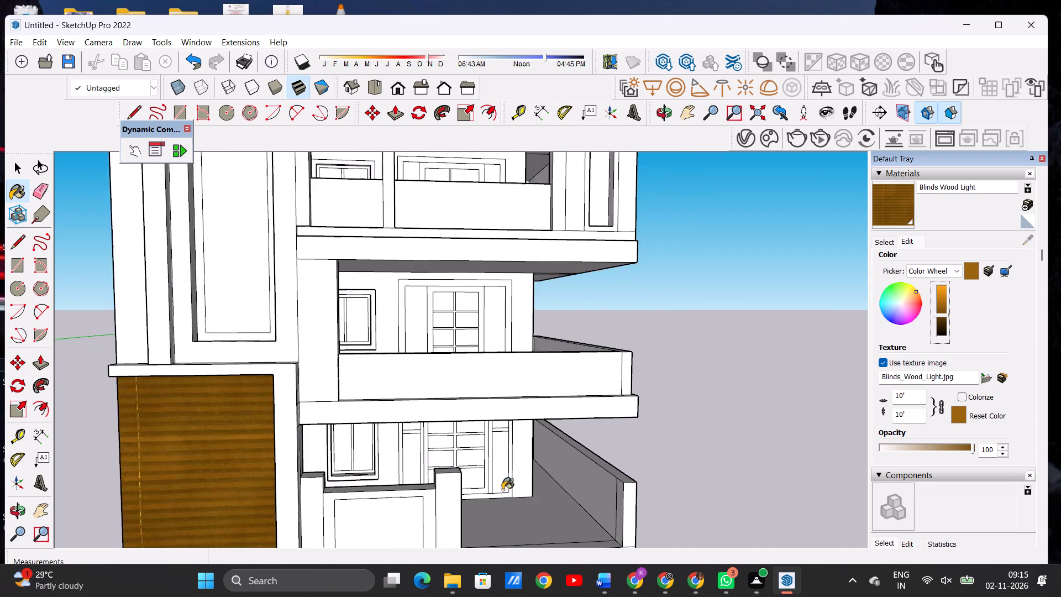
scroll(502, 490, "up", 7)
left_click(726, 389)
key("space")
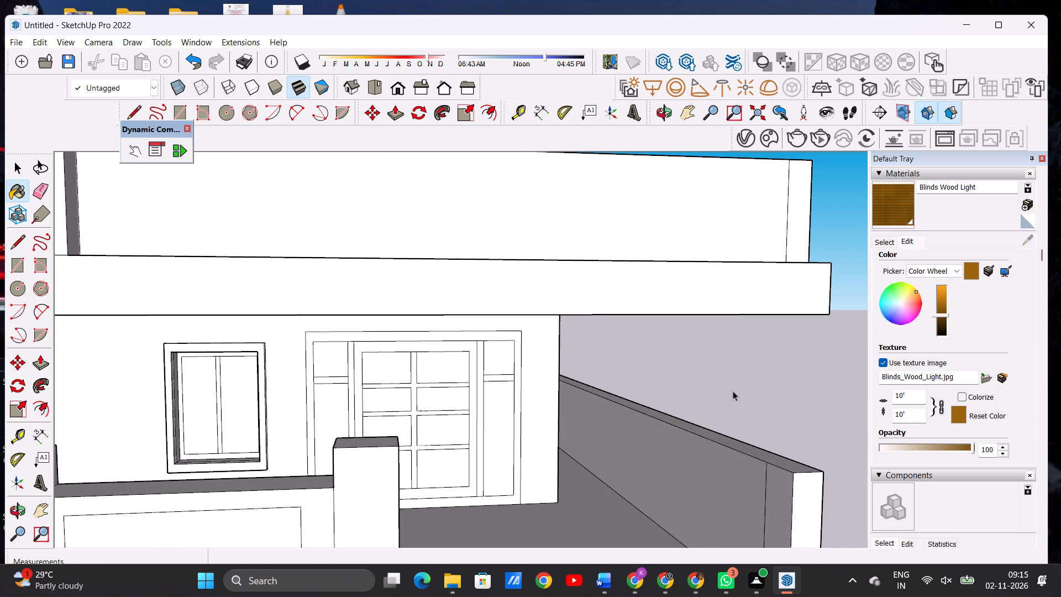
scroll(635, 343, "down", 1)
scroll(635, 342, "up", 1)
scroll(635, 342, "down", 7)
middle_click_drag(644, 365, 581, 365)
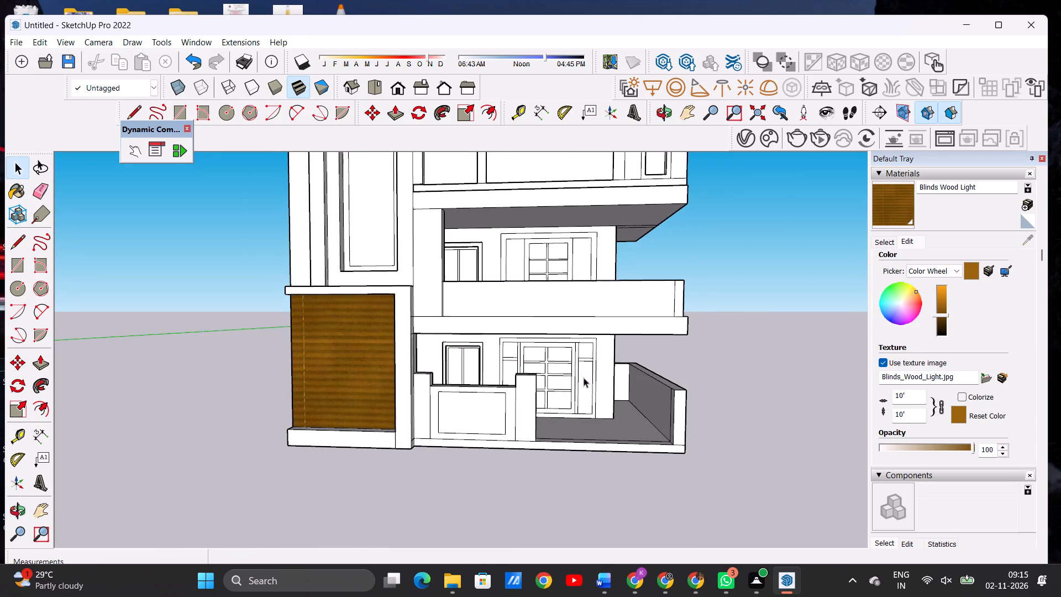
Paint the outer frame of the ground-floor front door with Wood Veneer 02 from the Wood materials.
scroll(584, 378, "up", 5)
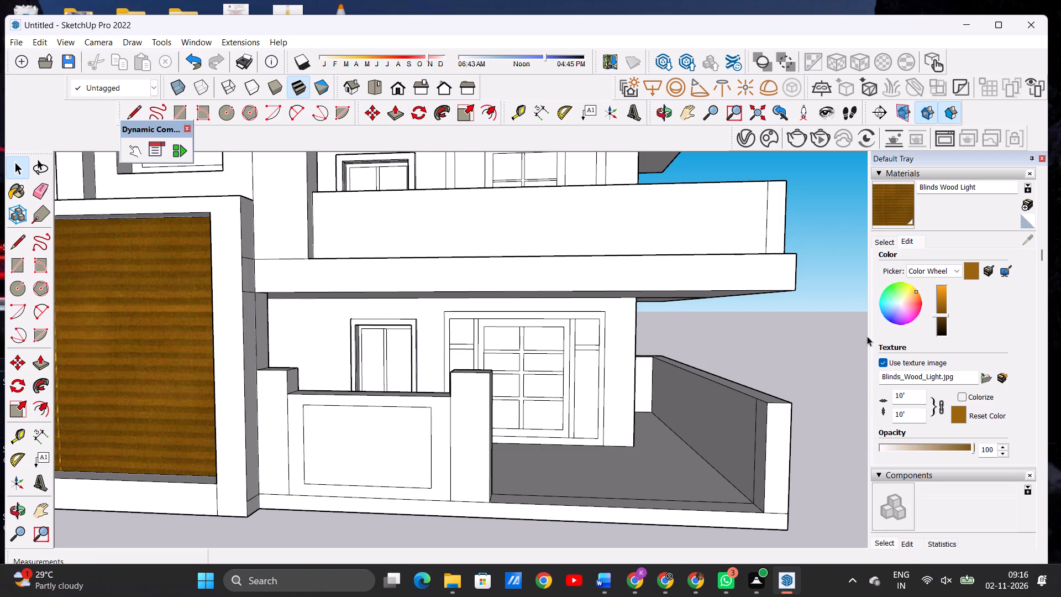
left_click(890, 241)
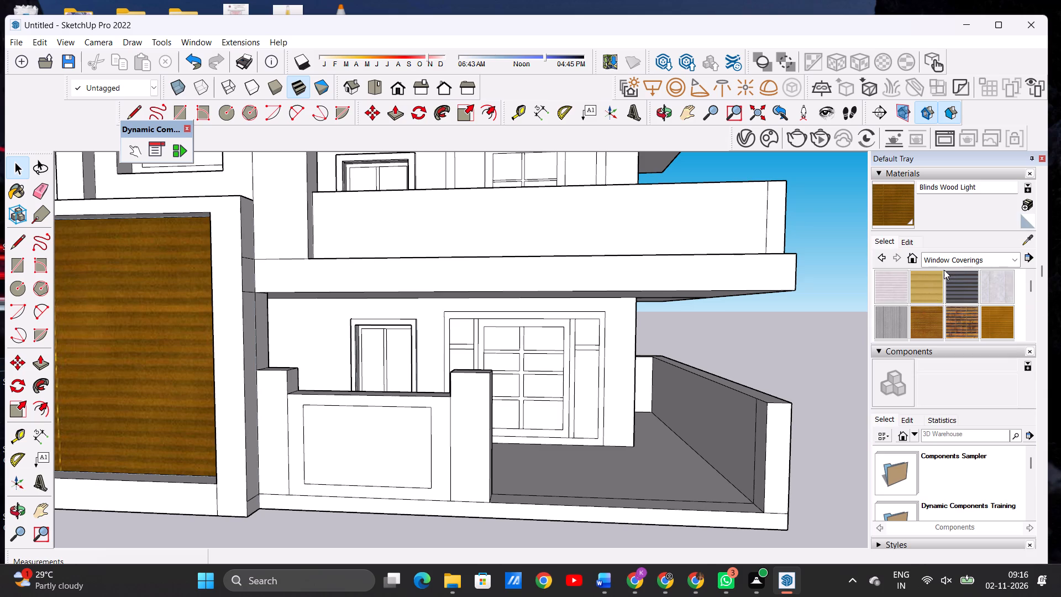
left_click(934, 261)
left_click(942, 435)
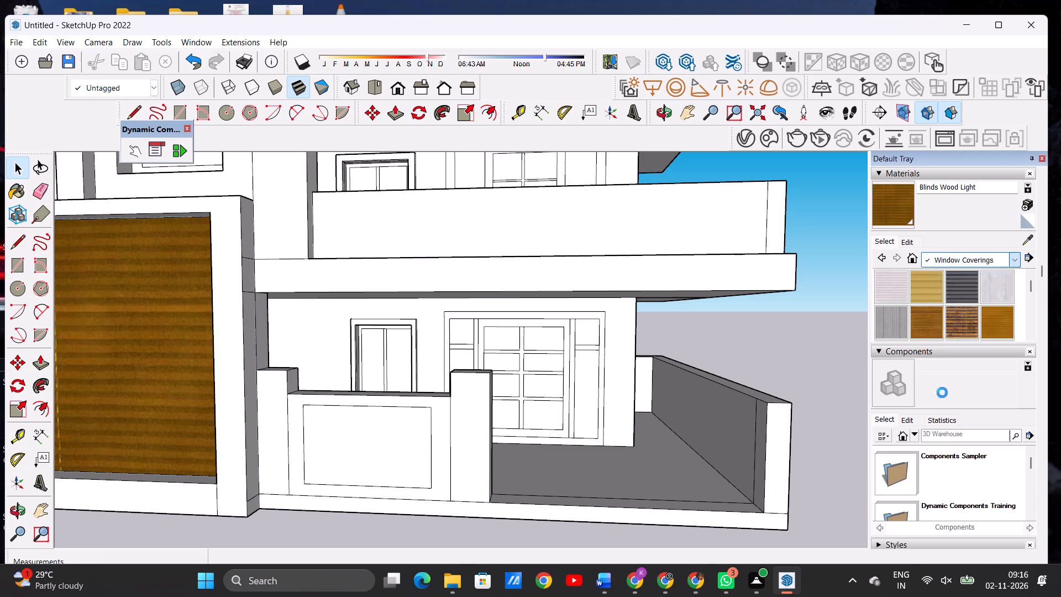
scroll(990, 303, "down", 2)
left_click(1000, 285)
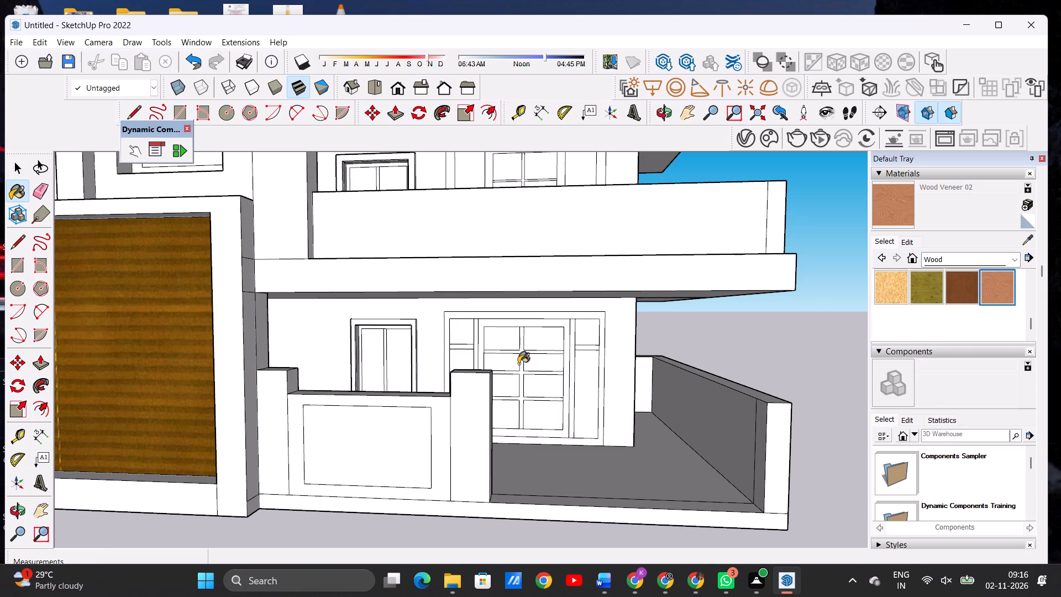
scroll(514, 347, "up", 6)
scroll(661, 288, "up", 3)
left_click(675, 285)
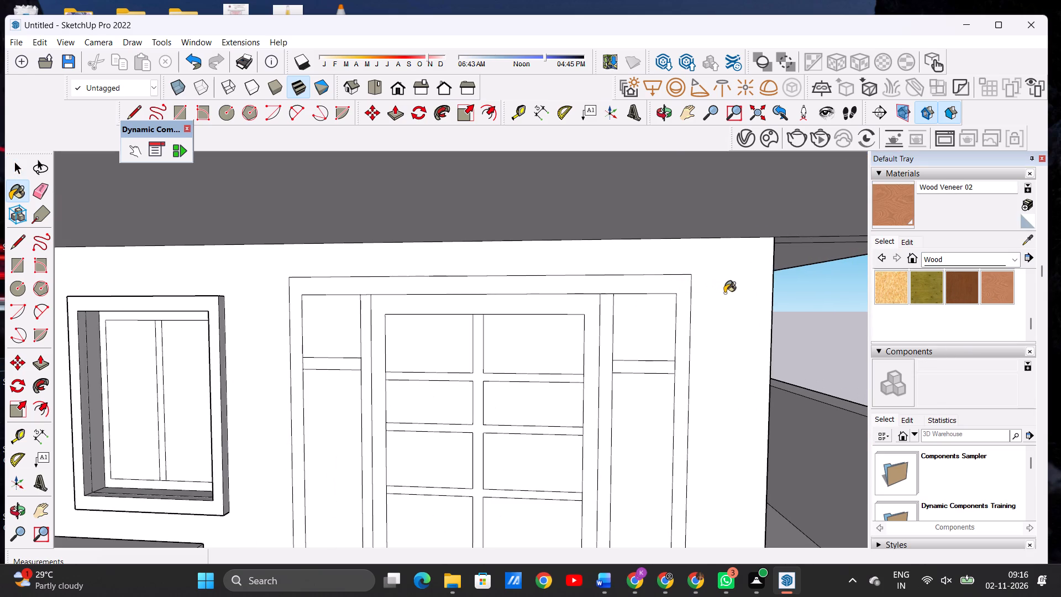
Darken the Wood Veneer 02 material colour to a deeper brown.
left_click(909, 240)
left_click(941, 306)
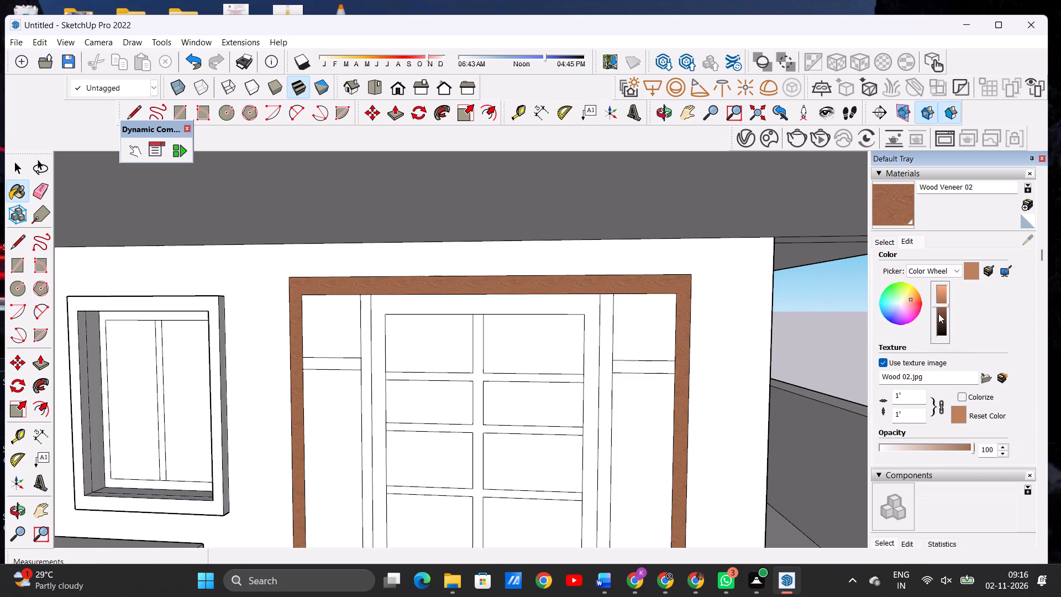
left_click(941, 310)
Paint the ground-floor front door's side posts, side crossbars, door leaf frame and glazing bars with the darkened Wood Veneer 02.
scroll(449, 304, "down", 5)
scroll(530, 308, "up", 5)
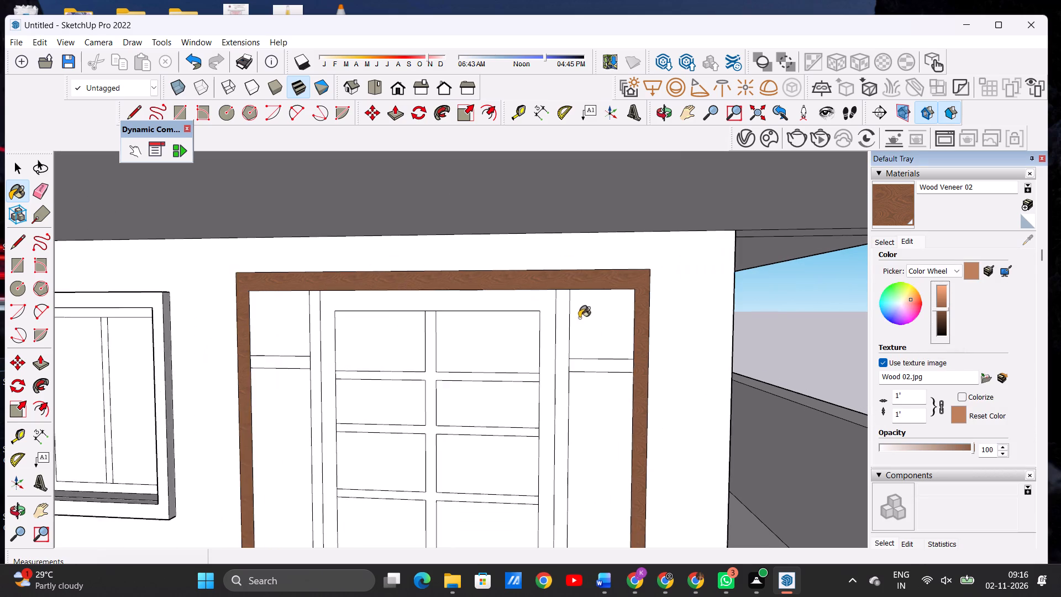
scroll(579, 318, "up", 2)
scroll(582, 317, "down", 1)
scroll(580, 317, "up", 1)
left_click(555, 339)
left_click(583, 376)
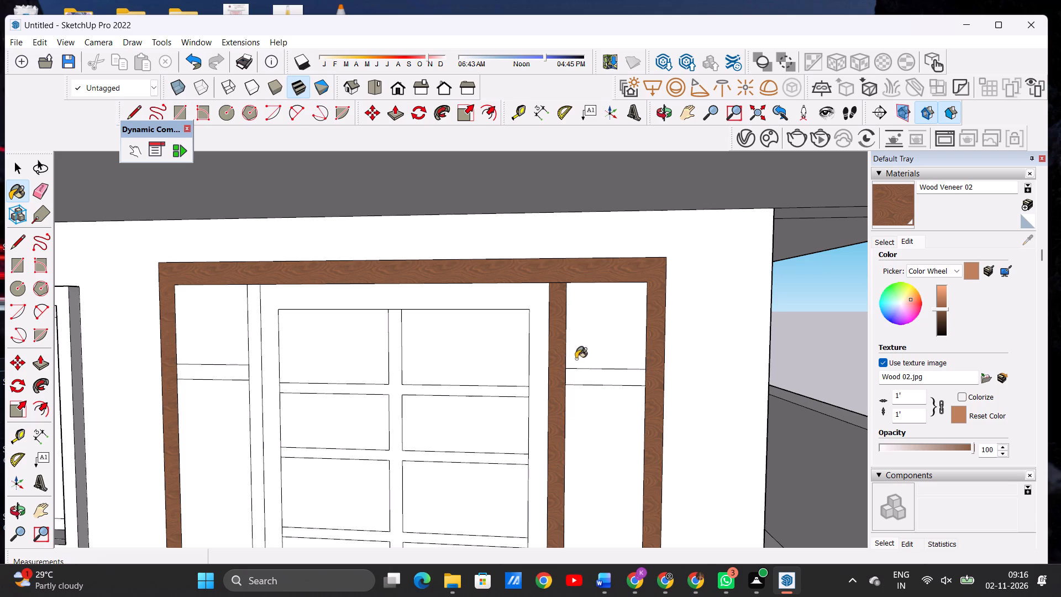
scroll(583, 339, "down", 6)
left_click(551, 317)
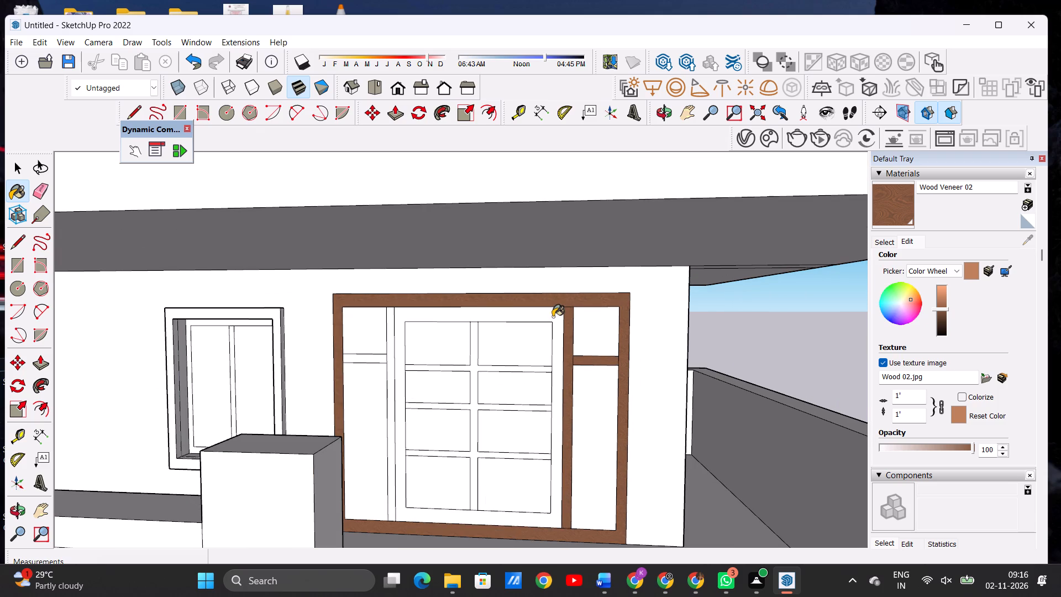
scroll(381, 342, "up", 6)
scroll(381, 342, "down", 1)
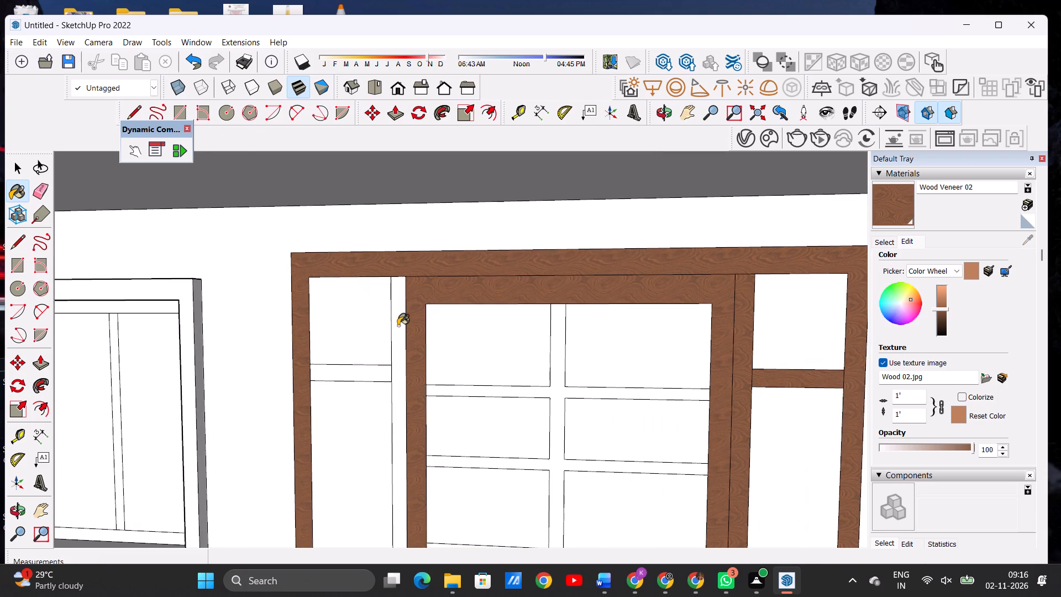
left_click(398, 325)
left_click(374, 368)
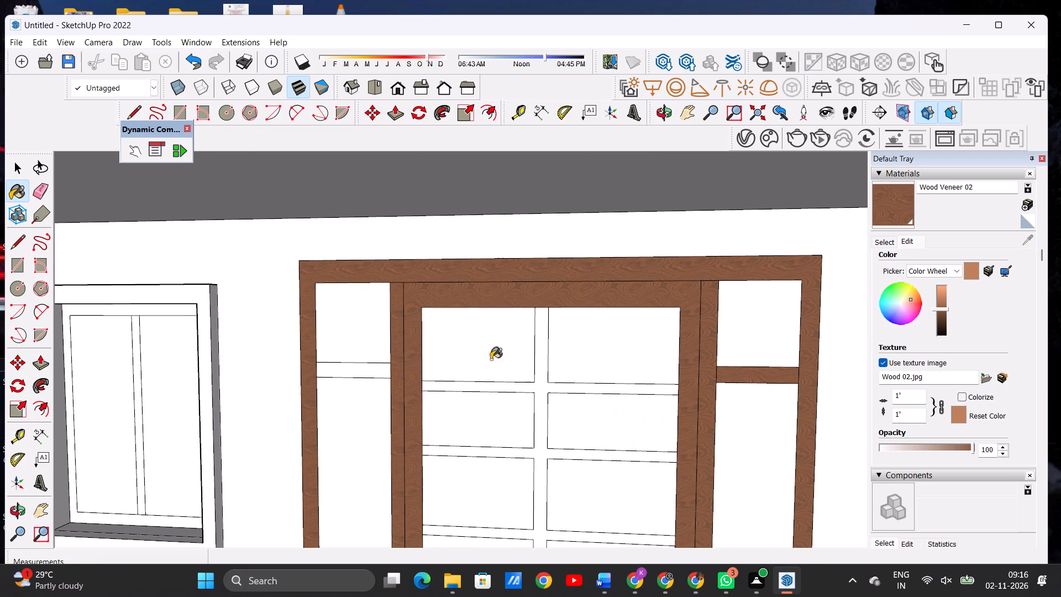
left_click(541, 381)
Paint the first-floor balcony door's leaf frame and glazing bars with Wood Veneer 02.
scroll(520, 347, "down", 1)
scroll(520, 347, "up", 1)
scroll(520, 347, "down", 6)
scroll(499, 345, "up", 1)
scroll(498, 347, "down", 5)
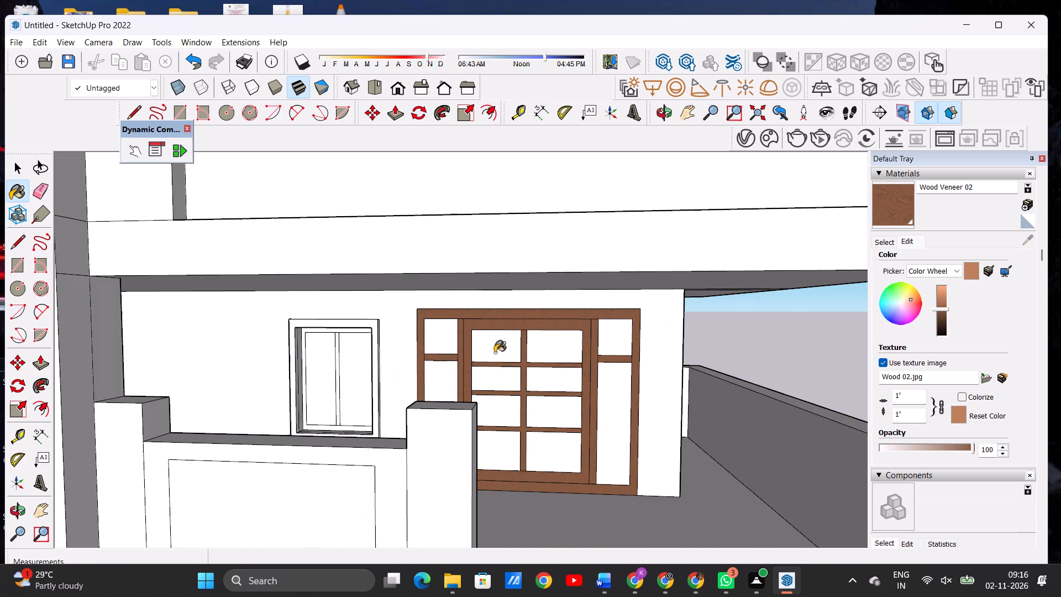
scroll(566, 410, "down", 3)
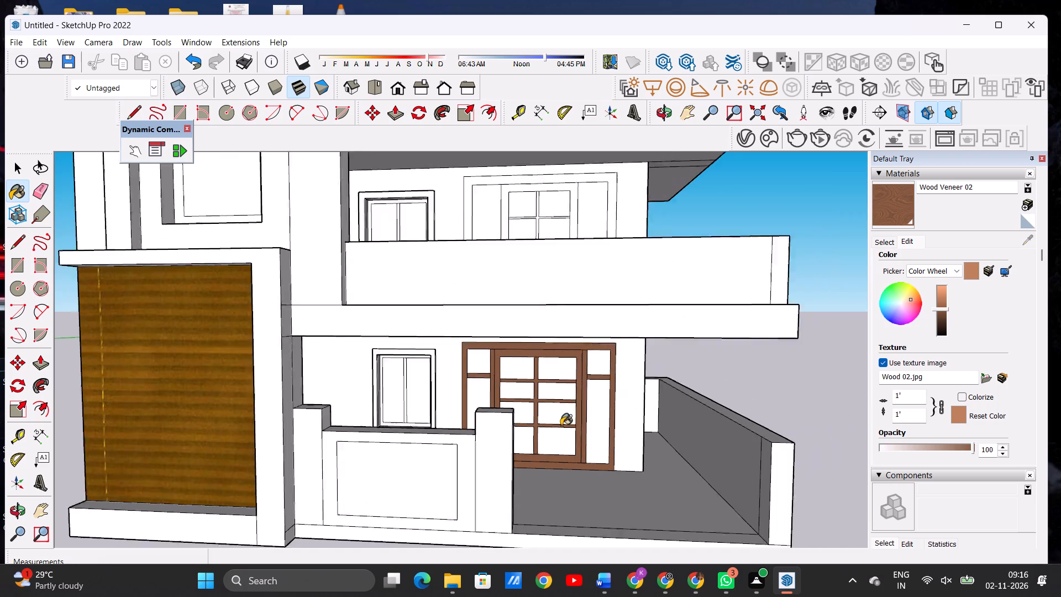
scroll(561, 426, "down", 3)
scroll(465, 456, "down", 6)
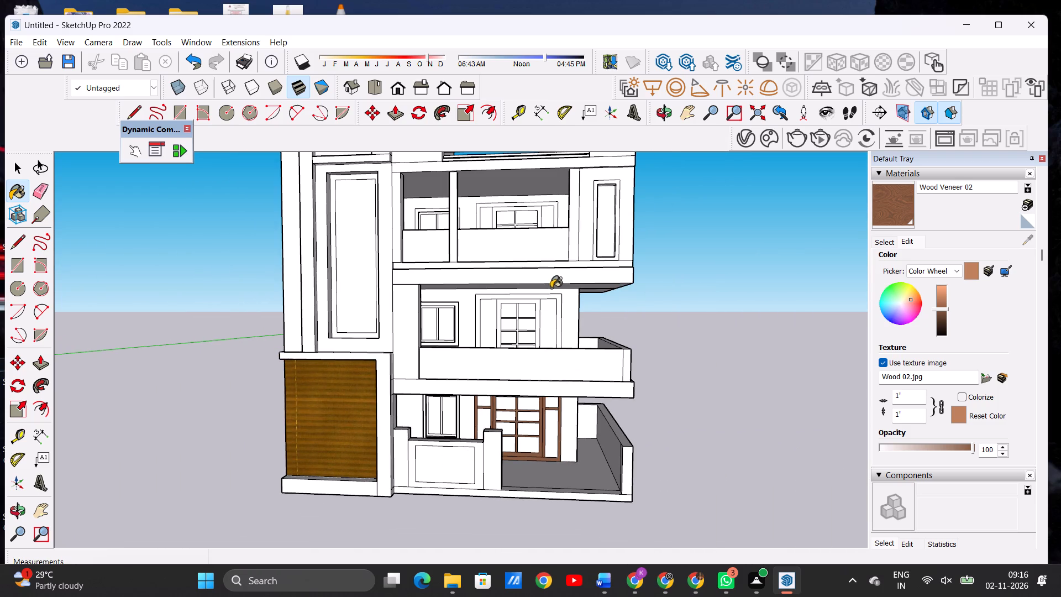
scroll(551, 287, "up", 11)
scroll(516, 323, "up", 6)
left_click(528, 295)
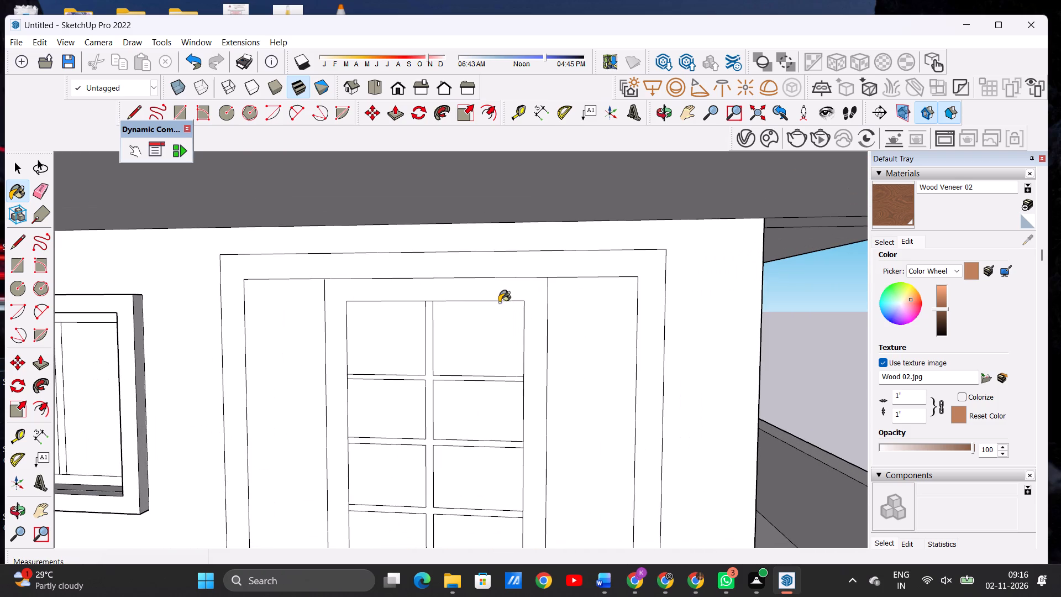
scroll(439, 375, "up", 6)
left_click(422, 373)
Paint the outer frame of the first-floor balcony door with Wood Veneer 02.
scroll(426, 375, "down", 6)
scroll(428, 378, "up", 1)
scroll(428, 378, "down", 4)
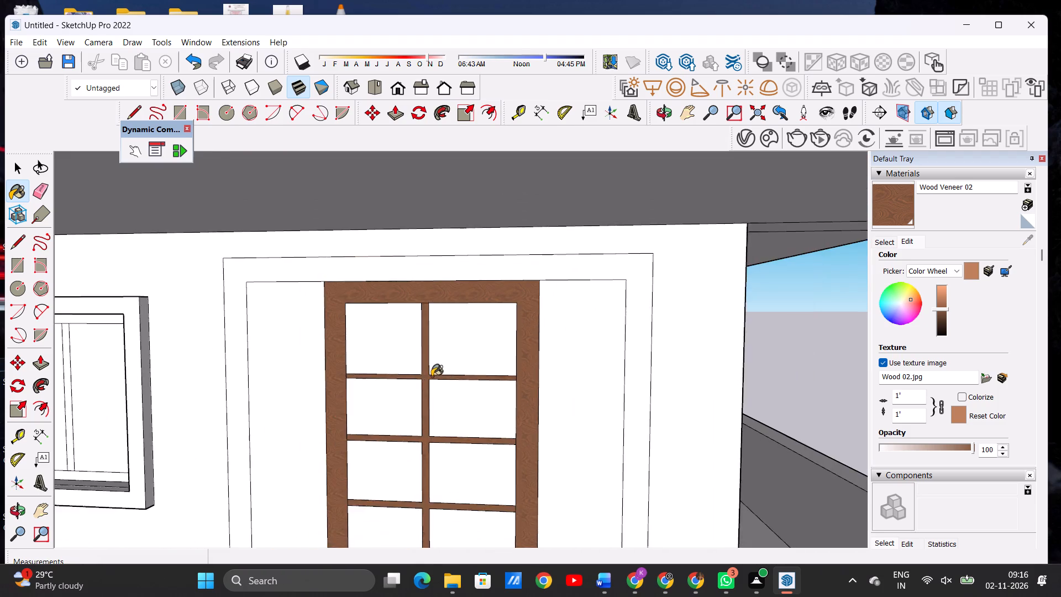
scroll(432, 376, "down", 3)
scroll(565, 321, "down", 1)
scroll(565, 321, "up", 2)
scroll(565, 321, "down", 1)
scroll(563, 321, "up", 1)
left_click(557, 314)
Paint the outer frame and the leaf frame of the top-floor balcony door with Wood Veneer 02.
scroll(548, 351, "down", 2)
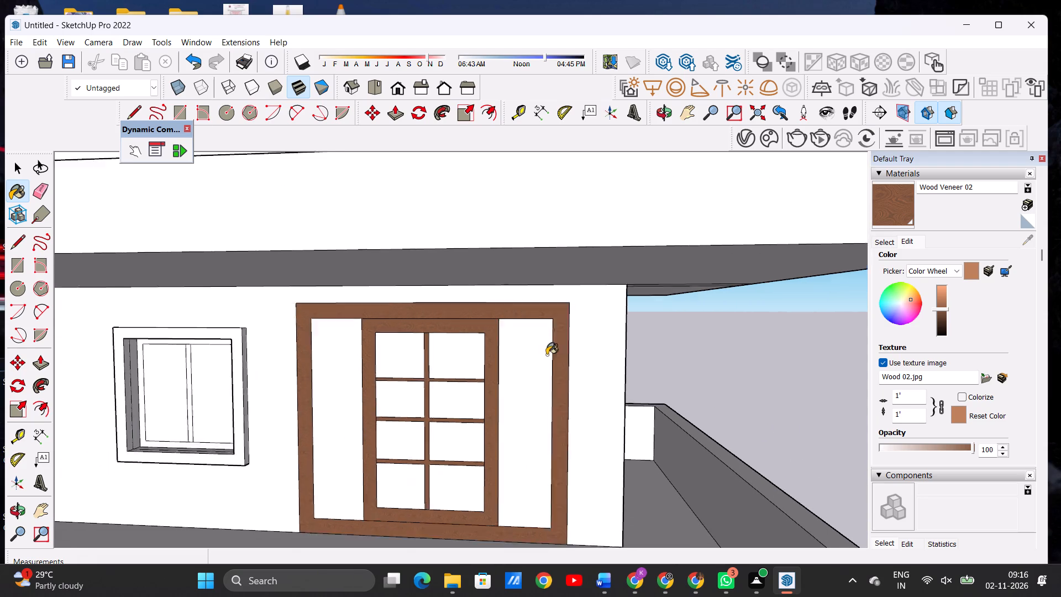
scroll(547, 355, "down", 8)
scroll(498, 397, "down", 11)
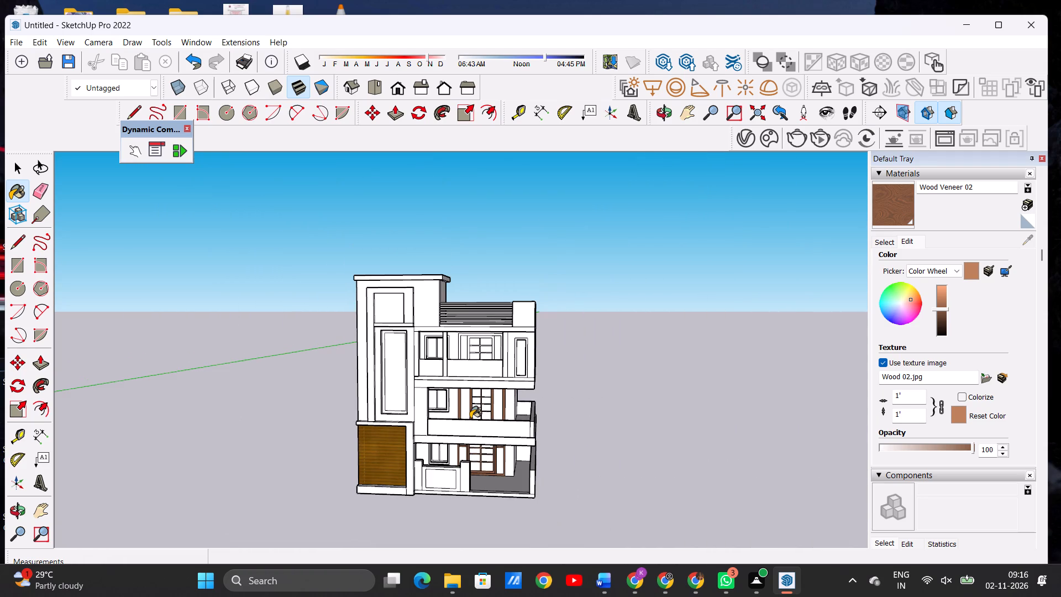
scroll(361, 430, "down", 8)
scroll(412, 401, "up", 1)
scroll(412, 401, "down", 1)
scroll(412, 401, "up", 13)
scroll(482, 372, "down", 1)
scroll(482, 372, "up", 5)
scroll(437, 364, "up", 15)
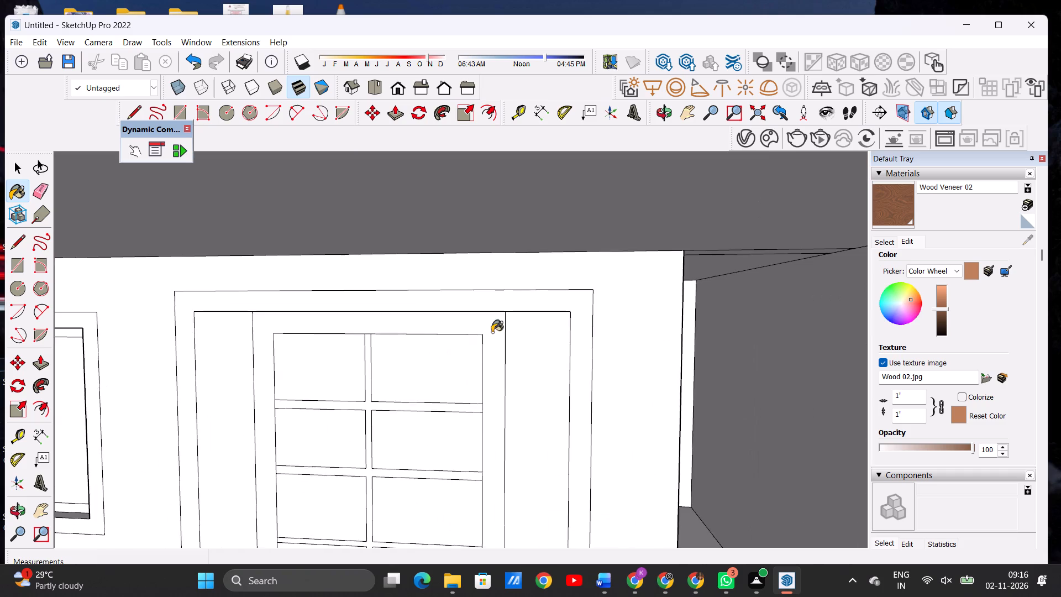
scroll(551, 303, "up", 4)
left_click(553, 298)
left_click(454, 343)
Paint the glazing bars of the top-floor balcony door with Wood Veneer 02.
scroll(493, 322, "down", 2)
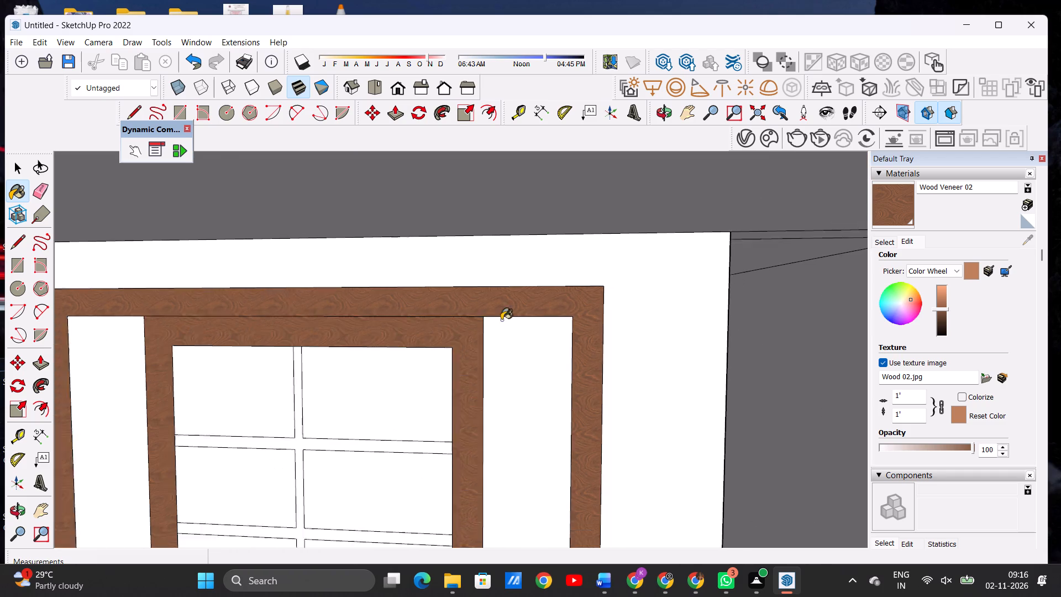
scroll(501, 320, "down", 3)
scroll(377, 424, "up", 8)
left_click(340, 373)
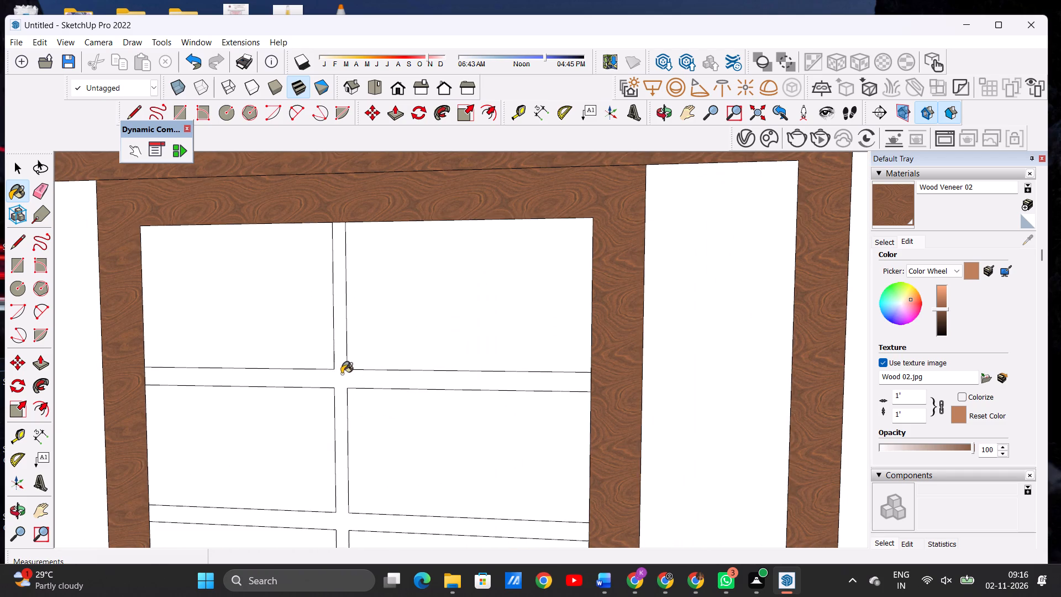
Examine the whole front facade with its wood-finished doors from a distance, then the upper balconies up close.
scroll(373, 368, "down", 20)
scroll(373, 368, "down", 4)
scroll(505, 345, "up", 1)
scroll(505, 345, "down", 7)
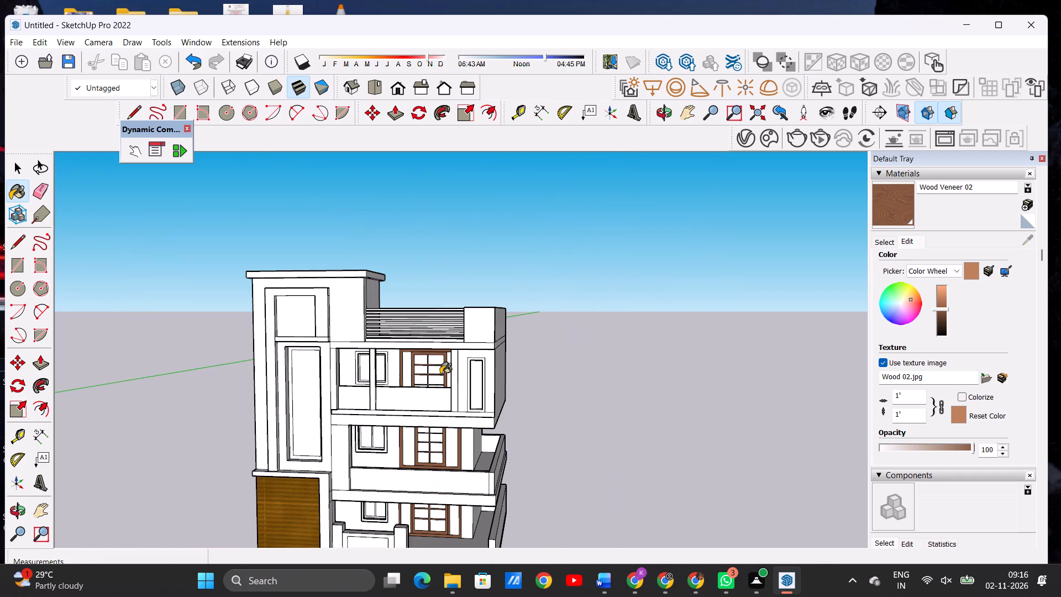
scroll(440, 374, "down", 2)
key("space")
scroll(485, 377, "down", 8)
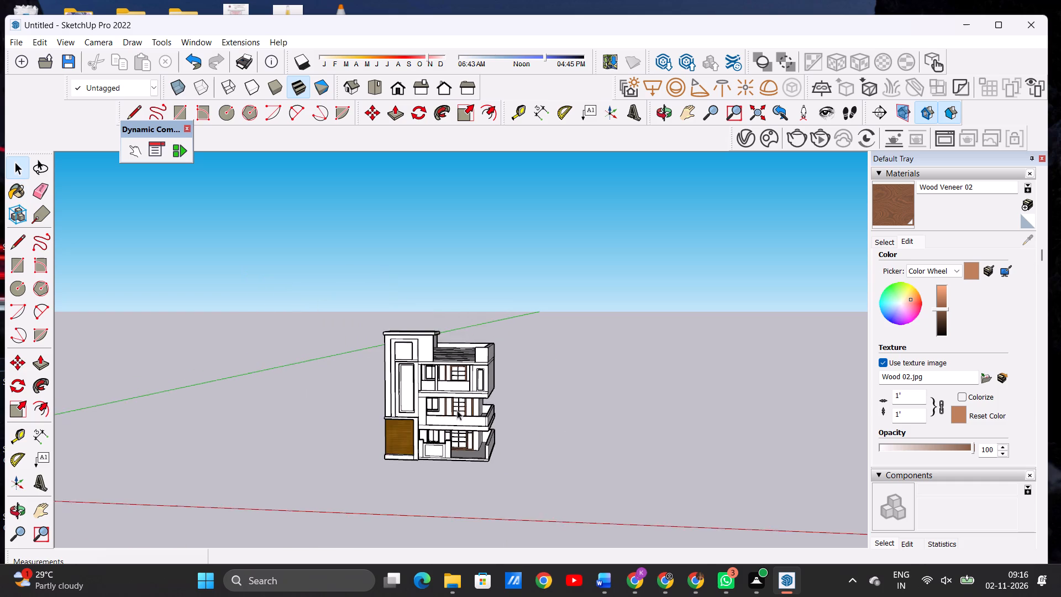
scroll(456, 412, "up", 6)
middle_click_drag(409, 426, 435, 430)
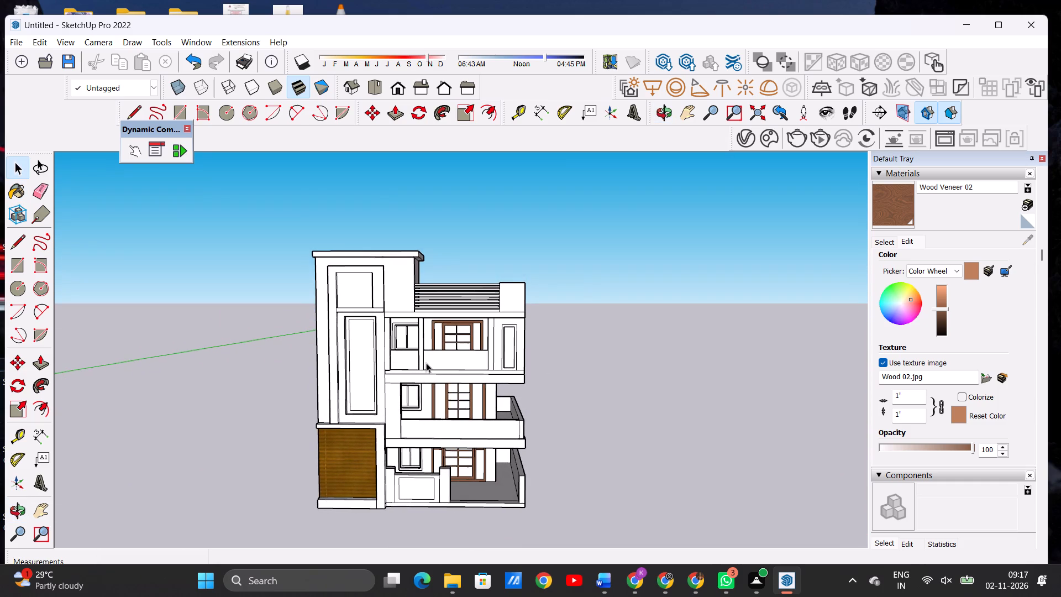
scroll(426, 363, "up", 5)
scroll(425, 363, "down", 1)
scroll(425, 363, "up", 1)
scroll(425, 363, "down", 1)
scroll(425, 363, "up", 3)
scroll(425, 363, "down", 1)
scroll(422, 370, "up", 3)
scroll(422, 370, "down", 1)
scroll(422, 370, "up", 1)
scroll(422, 370, "down", 1)
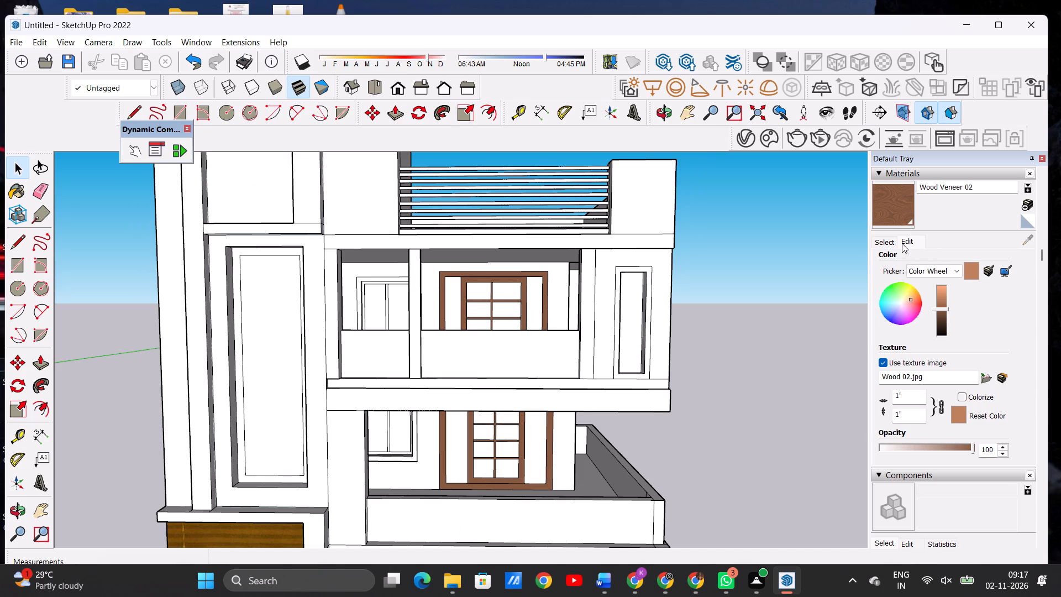
Paint the top-floor balcony's tower-side vertical strip and the horizontal band below its parapet with Asphalt New from Asphalt and Concrete.
left_click(880, 244)
left_click(928, 256)
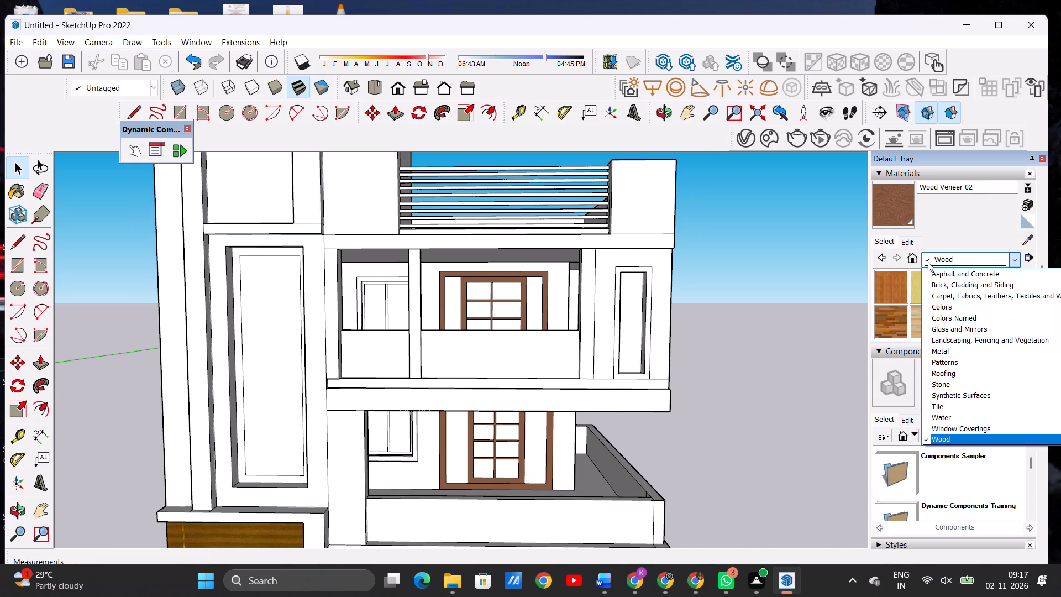
left_click(942, 273)
left_click(899, 284)
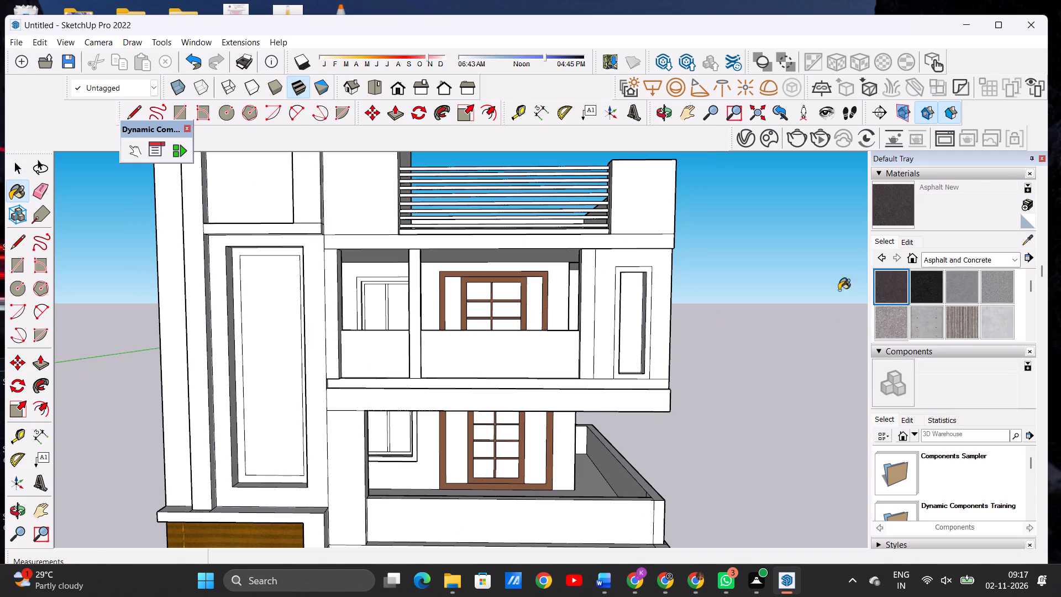
scroll(353, 359, "up", 13)
left_click(306, 375)
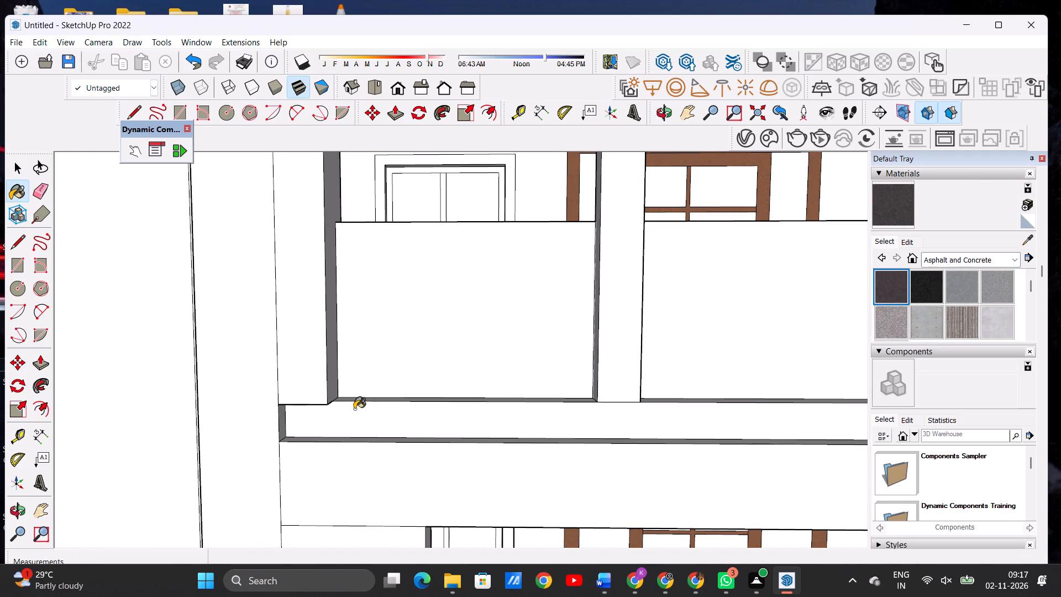
left_click(354, 409)
Paint the vertical strip between the top-floor balcony opening and the narrow recessed panel with Asphalt New.
scroll(361, 416, "down", 11)
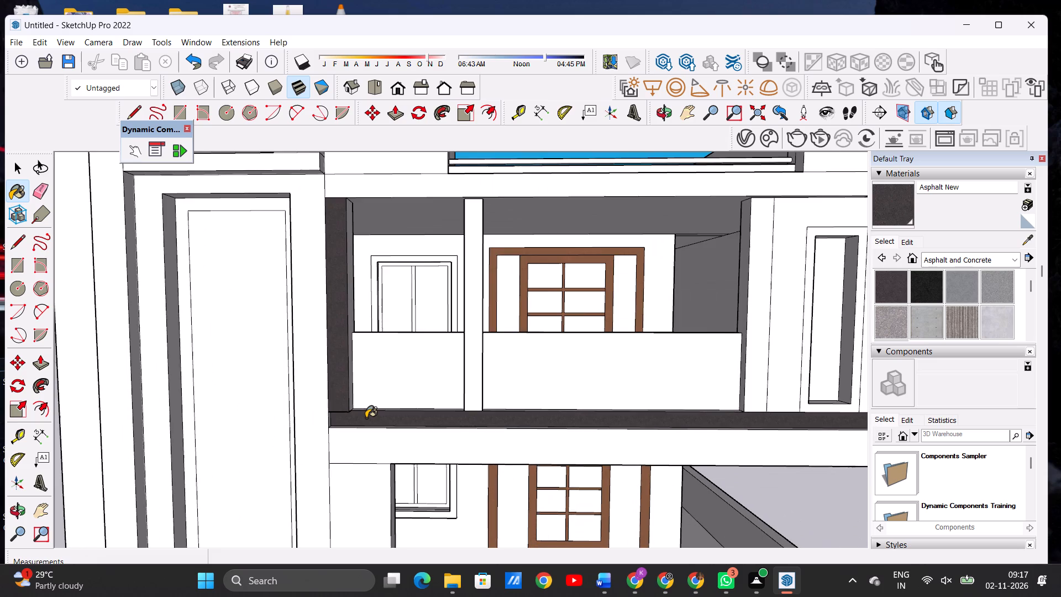
scroll(366, 418, "down", 2)
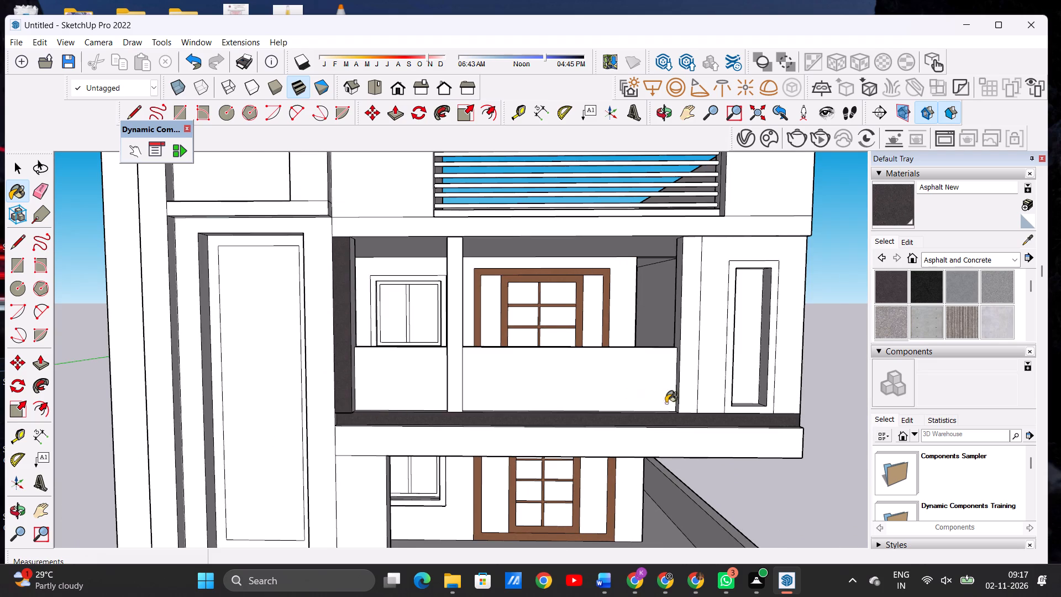
scroll(673, 403, "up", 11)
scroll(650, 400, "down", 1)
scroll(650, 400, "up", 3)
left_click(646, 394)
Examine the top-floor balcony surround, the beam above it and the roof railing up close and from several angles.
scroll(646, 394, "down", 8)
scroll(627, 403, "up", 1)
scroll(627, 403, "down", 4)
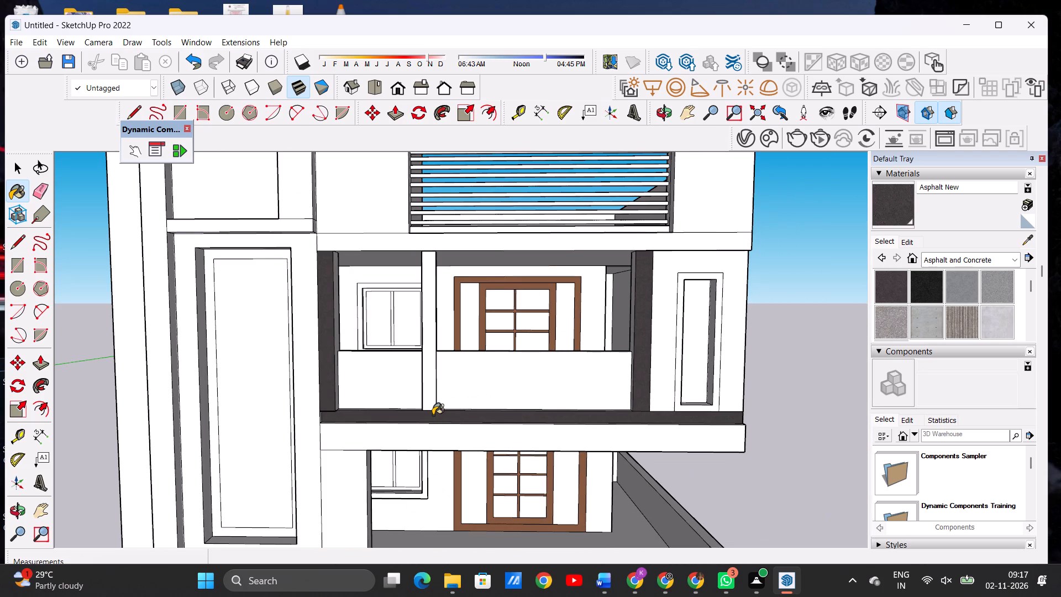
scroll(433, 415, "down", 2)
scroll(620, 275, "up", 7)
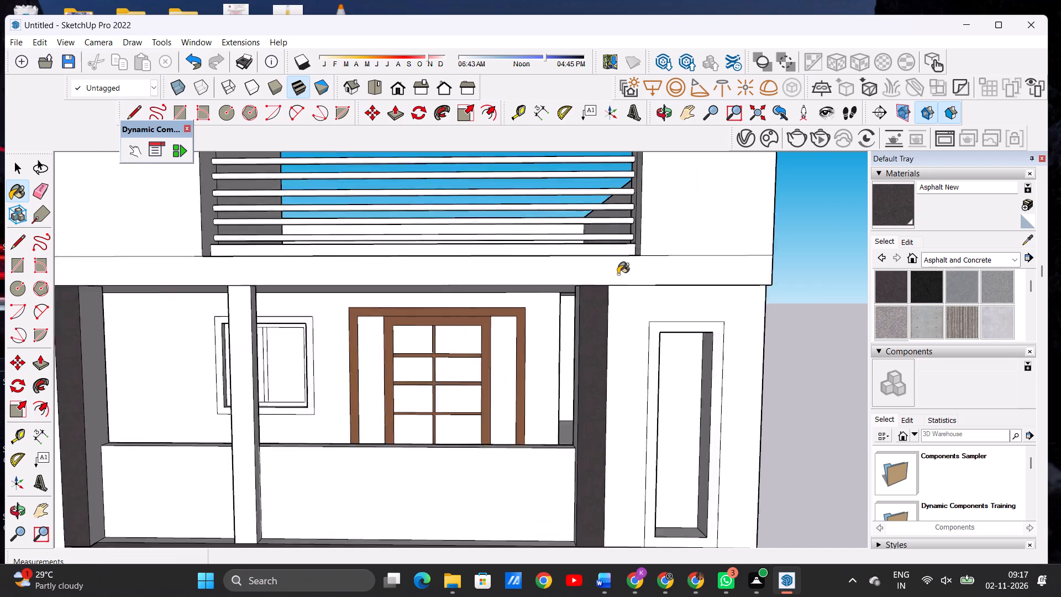
scroll(618, 274, "up", 4)
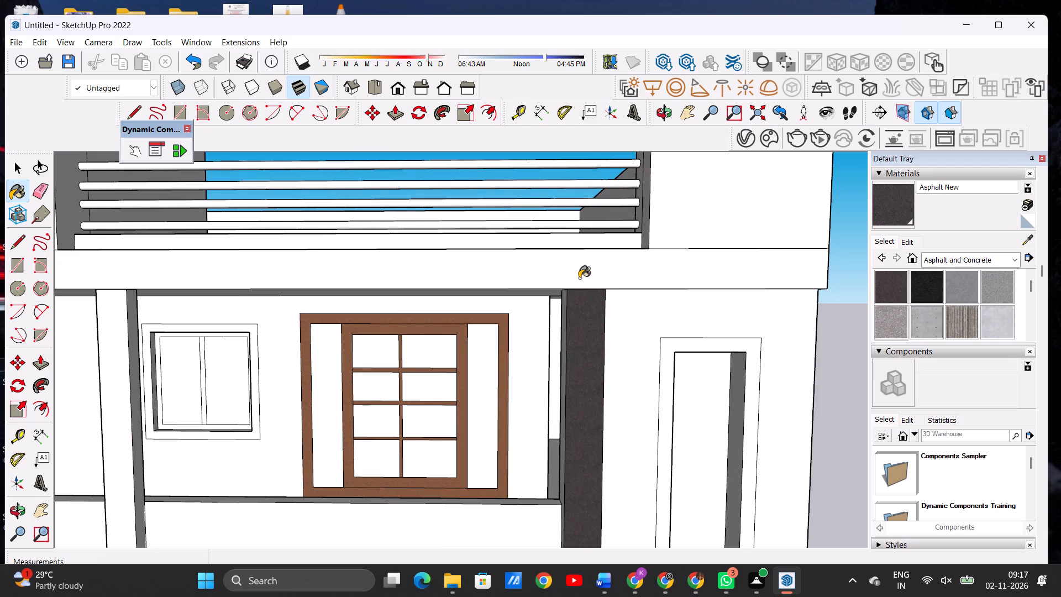
scroll(543, 345, "down", 7)
scroll(572, 324, "up", 12)
key("space")
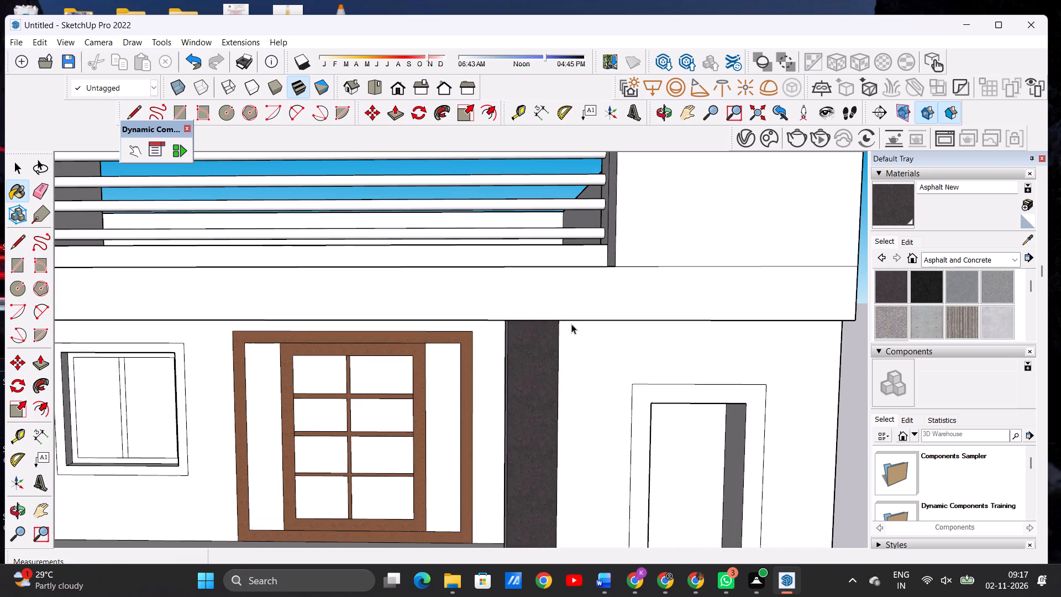
left_click(667, 113)
left_click_drag(592, 317, 581, 303)
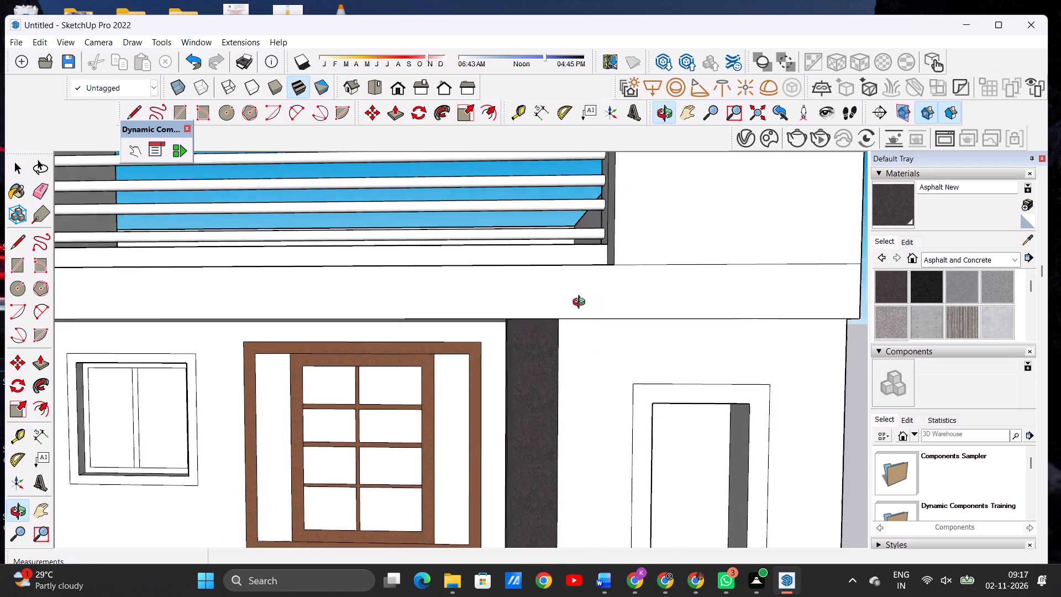
left_click_drag(581, 303, 433, 339)
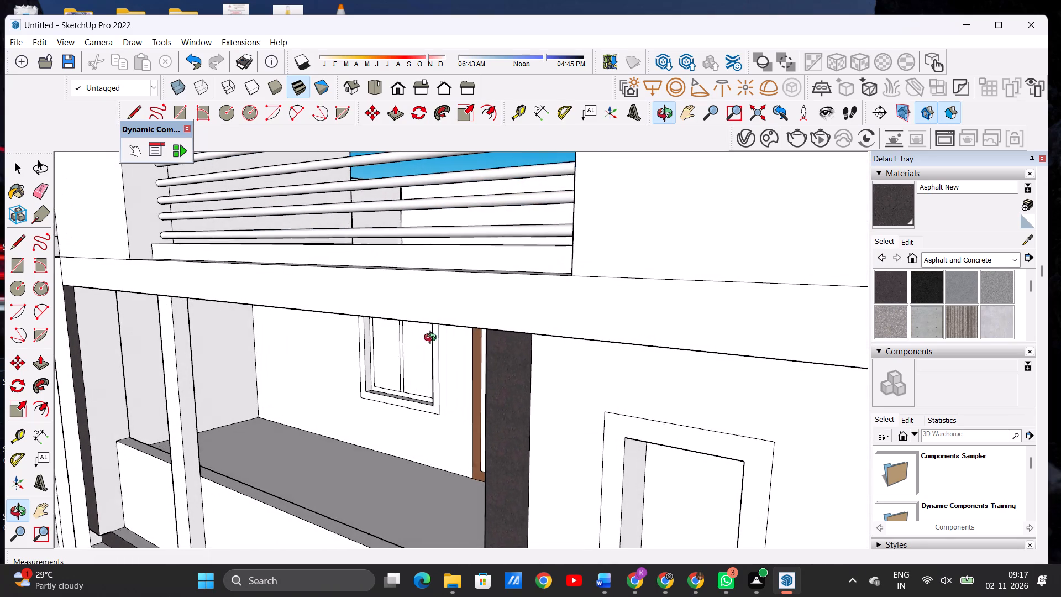
left_click_drag(433, 339, 433, 338)
scroll(501, 326, "down", 6)
left_click_drag(507, 350, 524, 337)
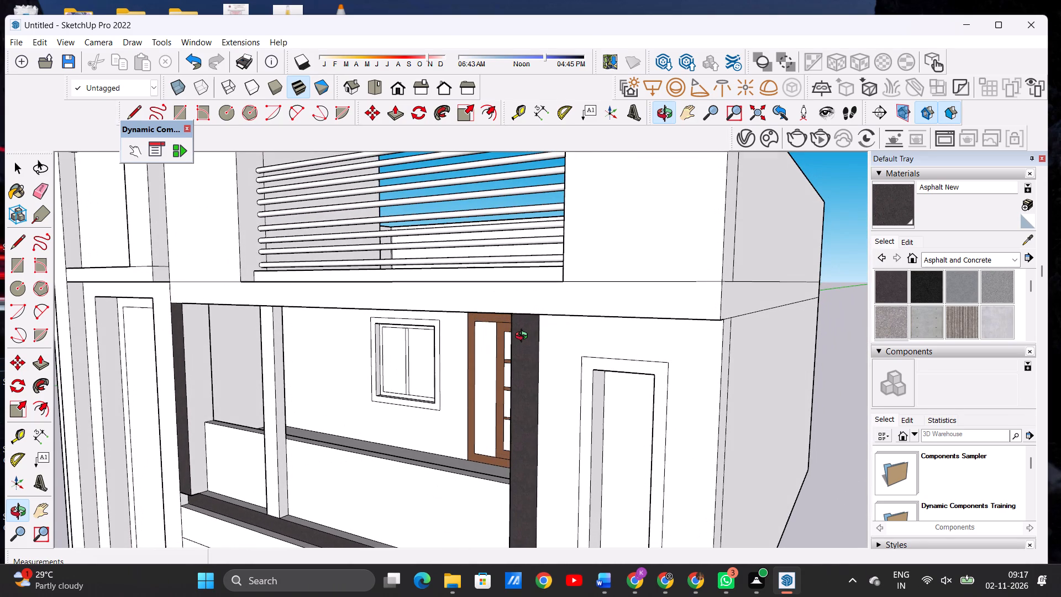
left_click_drag(524, 337, 535, 373)
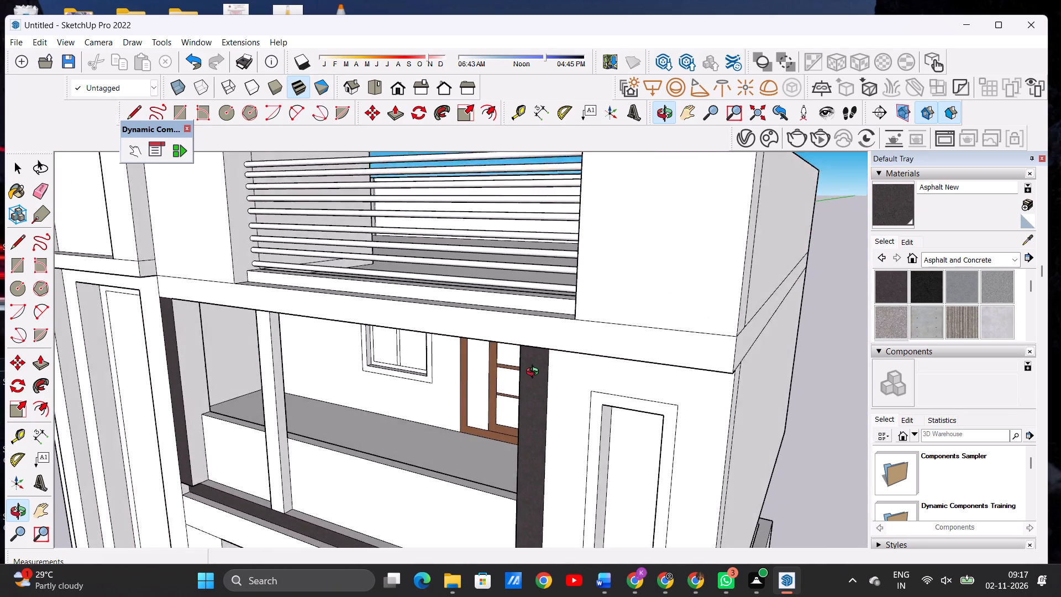
left_click_drag(535, 373, 612, 331)
scroll(524, 344, "down", 3)
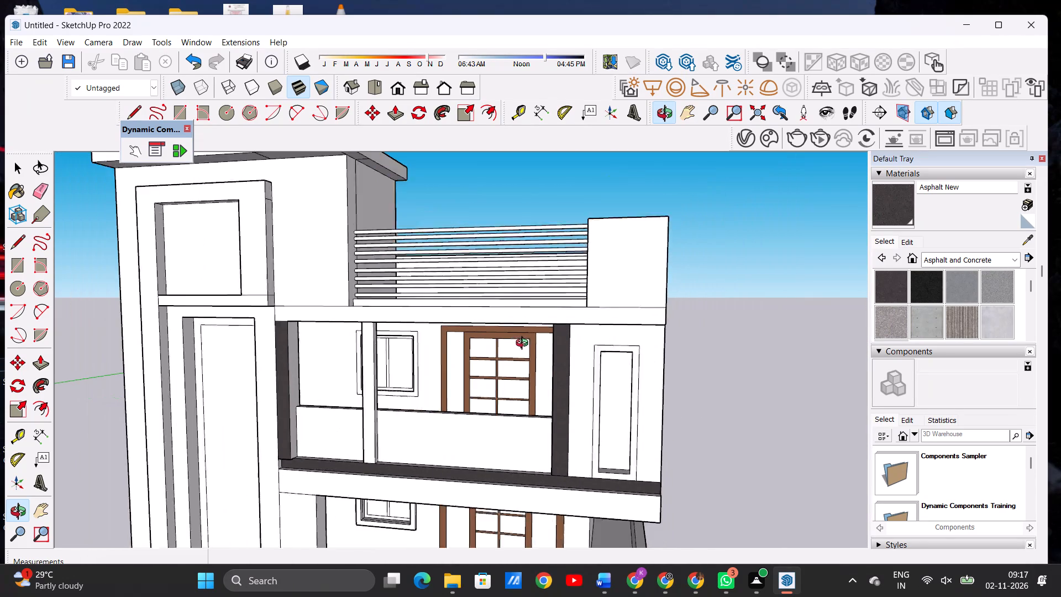
Examine the underside of the beam above the top-floor balcony and its junction with the dark vertical strip.
scroll(524, 344, "down", 2)
left_click_drag(478, 357, 465, 300)
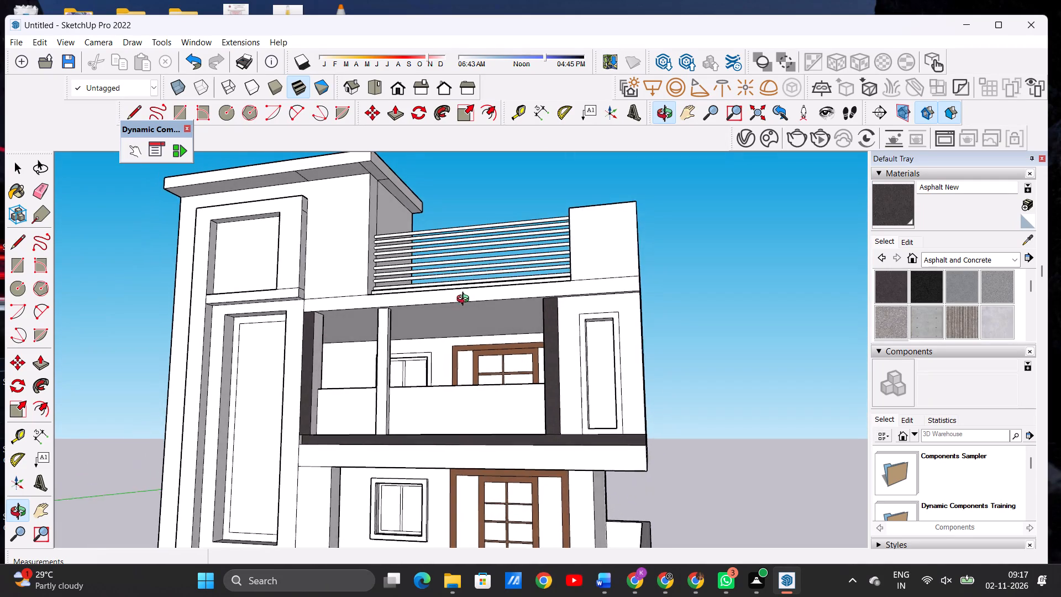
left_click_drag(465, 300, 445, 255)
scroll(519, 296, "up", 7)
left_click_drag(495, 273, 544, 260)
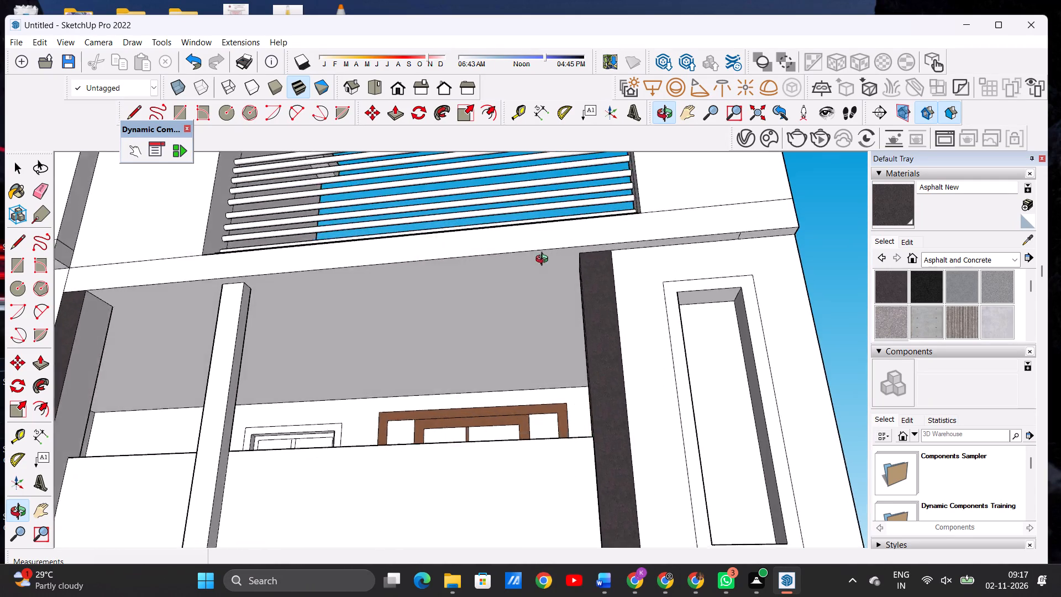
left_click_drag(544, 260, 563, 261)
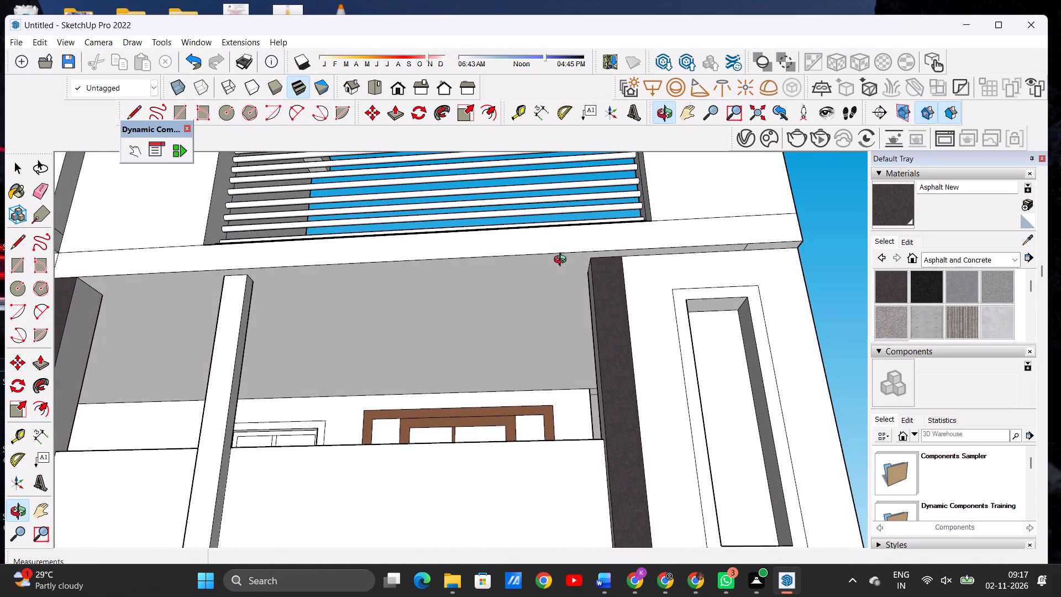
left_click_drag(563, 261, 566, 265)
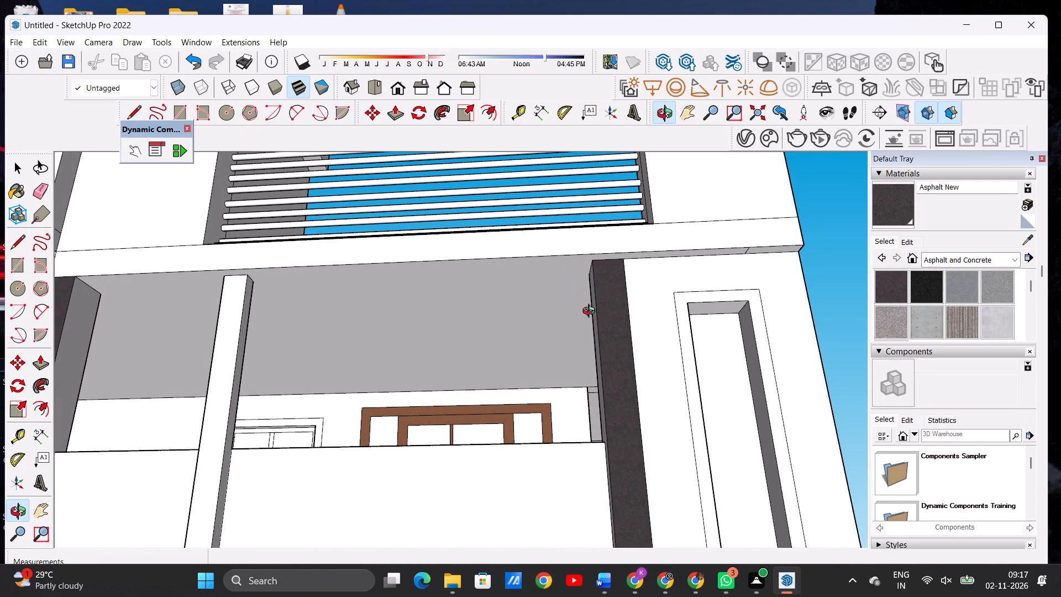
scroll(577, 310, "down", 6)
left_click_drag(583, 291, 571, 420)
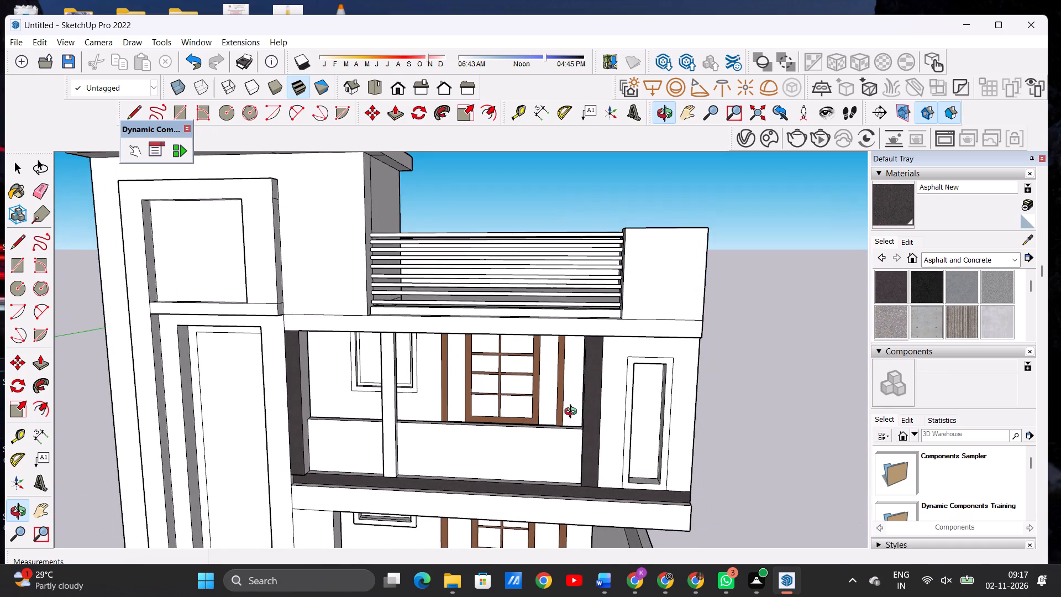
scroll(600, 321, "up", 12)
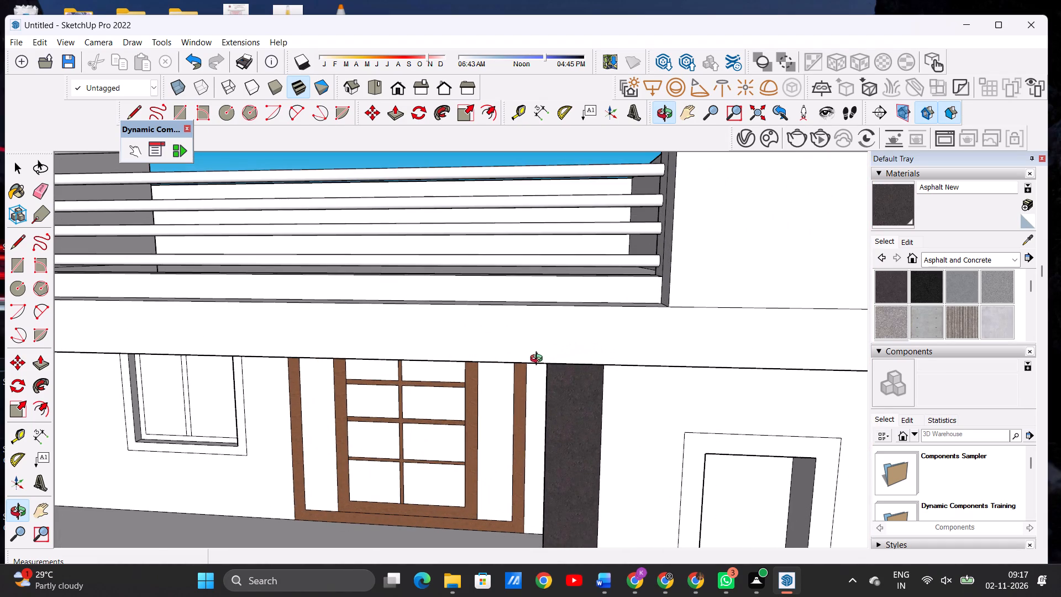
scroll(514, 375, "down", 10)
Draw a vertical line about 11 15/16" long across the beam, up from the outer top corner of the dark strip beside the narrow panel.
left_click_drag(550, 345, 507, 350)
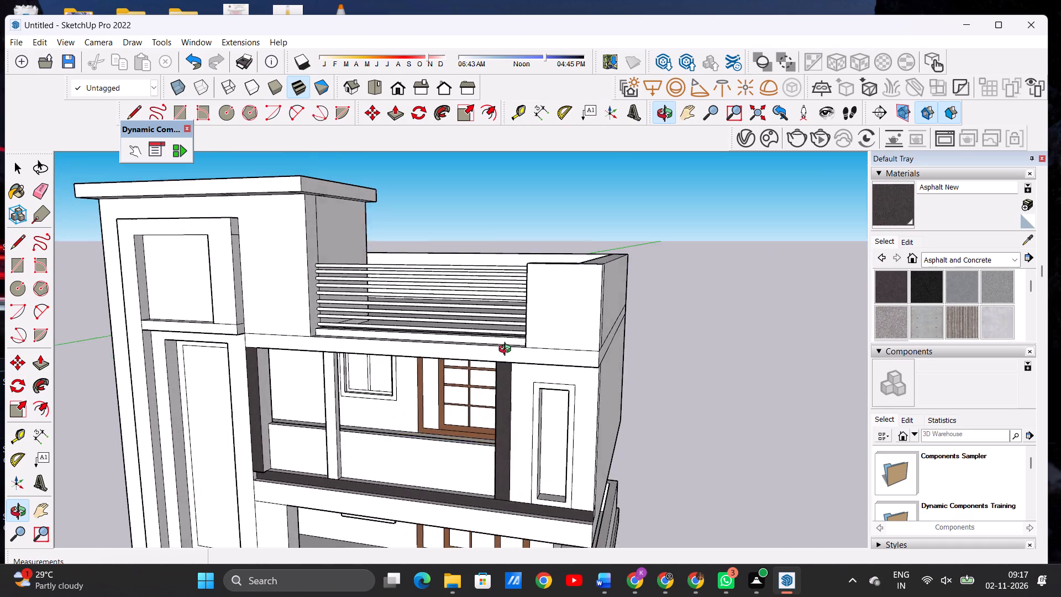
left_click_drag(507, 350, 506, 358)
scroll(505, 369, "up", 11)
scroll(502, 375, "down", 1)
scroll(502, 375, "up", 2)
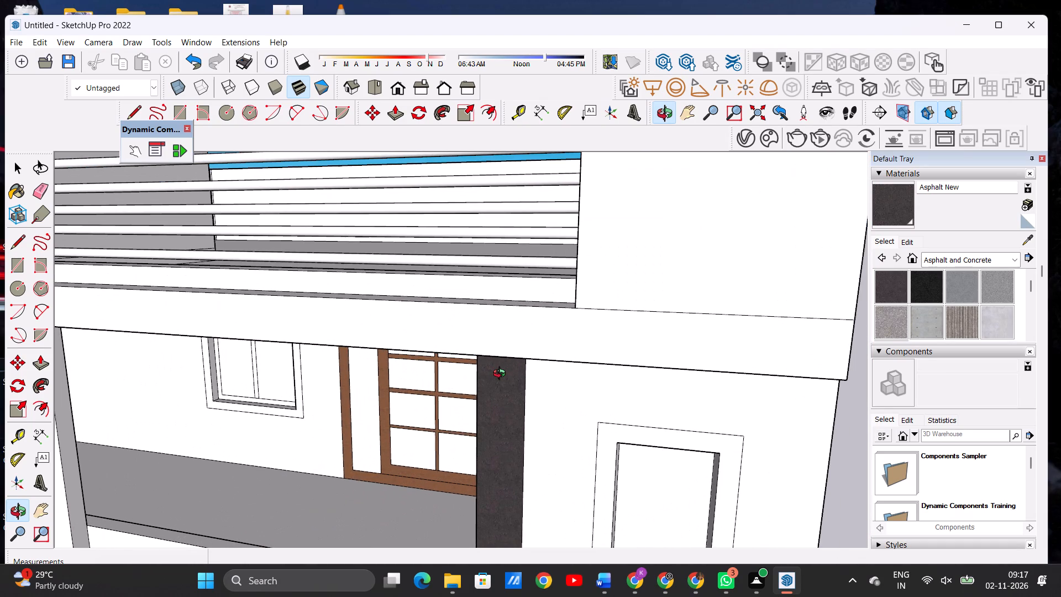
key("l")
scroll(525, 364, "up", 9)
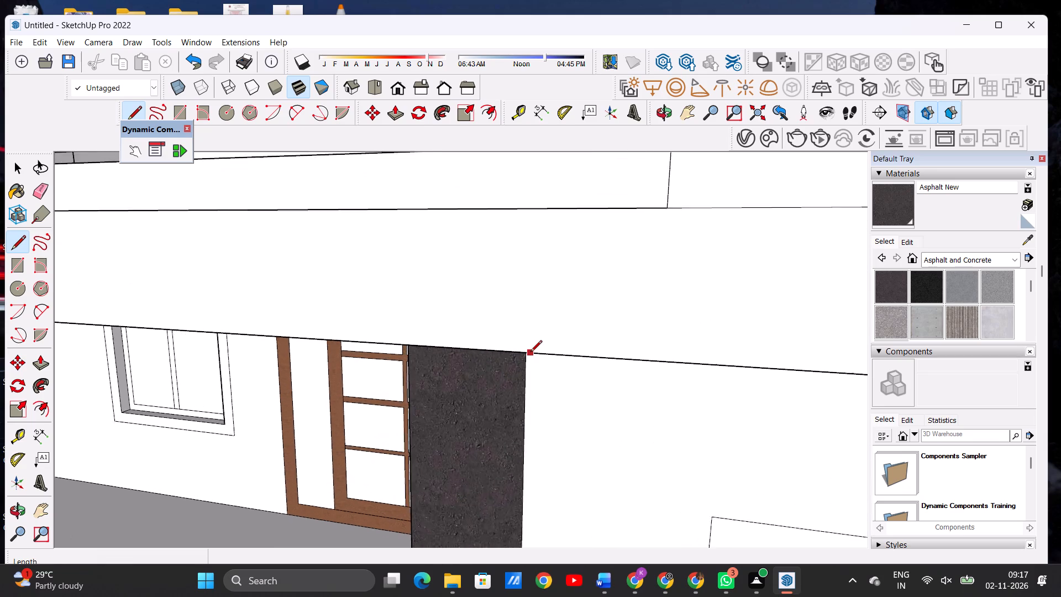
scroll(530, 353, "up", 2)
left_click(526, 354)
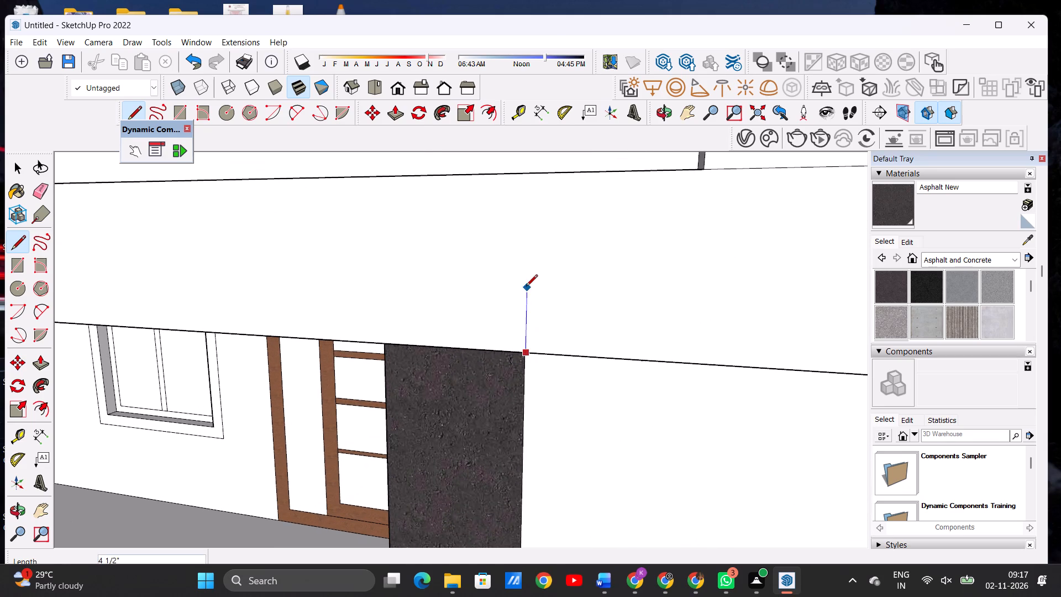
scroll(526, 305, "down", 6)
left_click(527, 232)
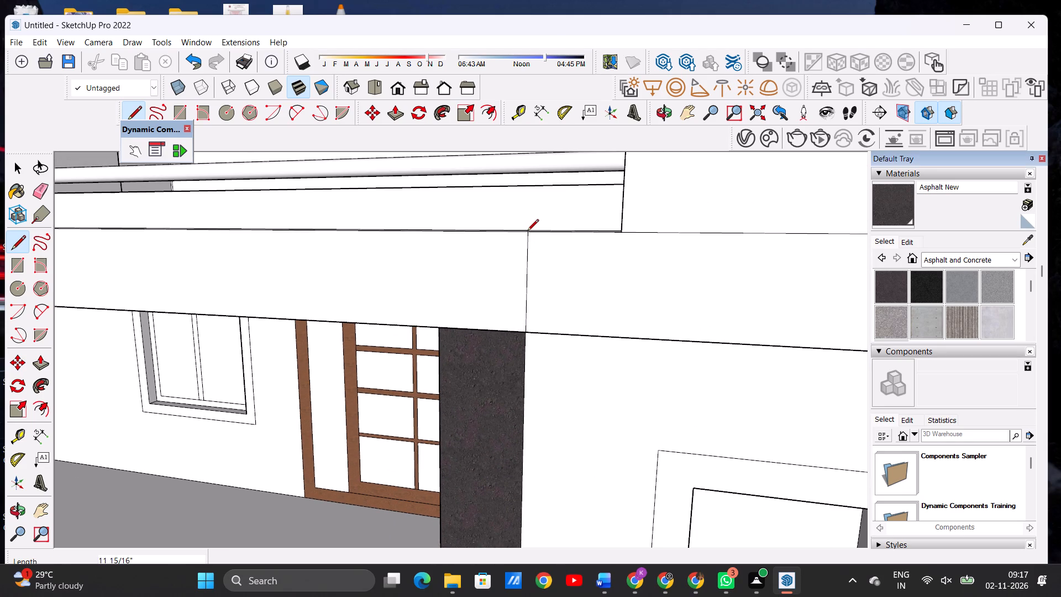
key("space")
Paint the beam section above the top-floor balcony opening with Asphalt New.
left_click(892, 196)
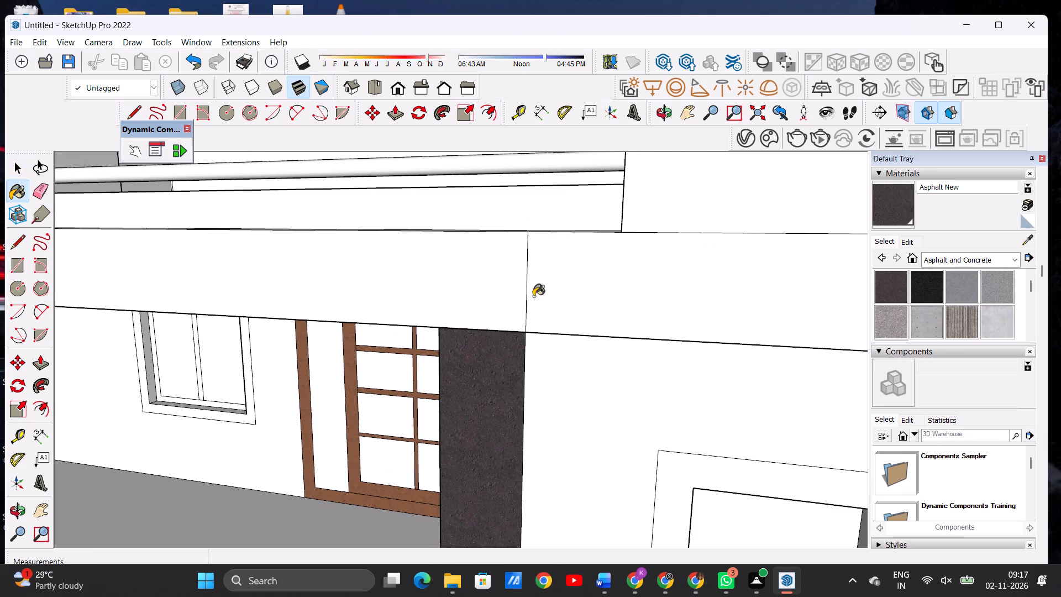
left_click(481, 298)
scroll(506, 368, "down", 17)
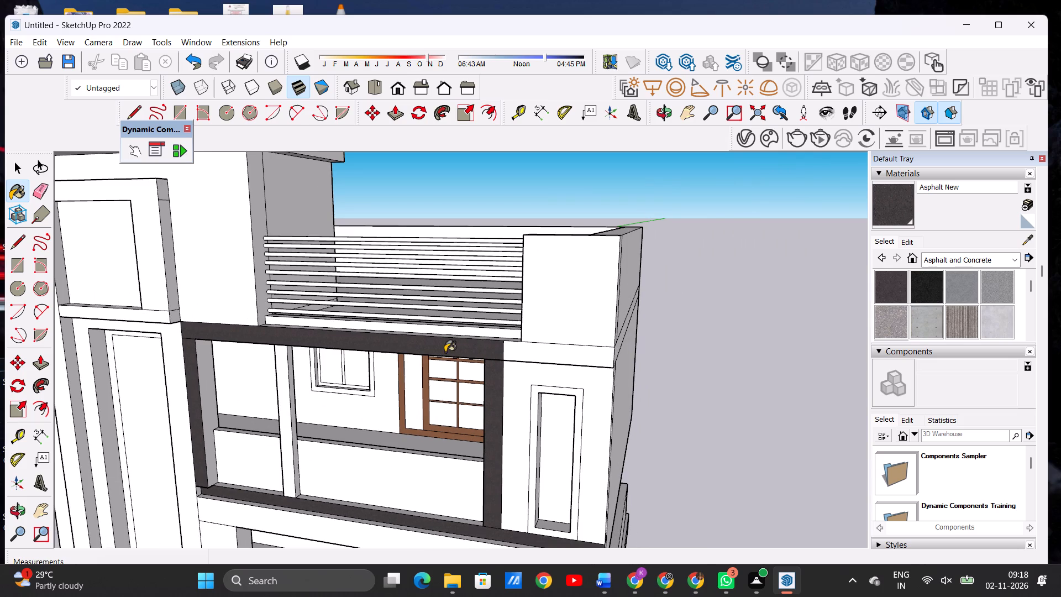
Push/Pull the top of the roof railing's base wall up about 1 15/16" to the lowest rail.
scroll(484, 334, "up", 10)
key("space")
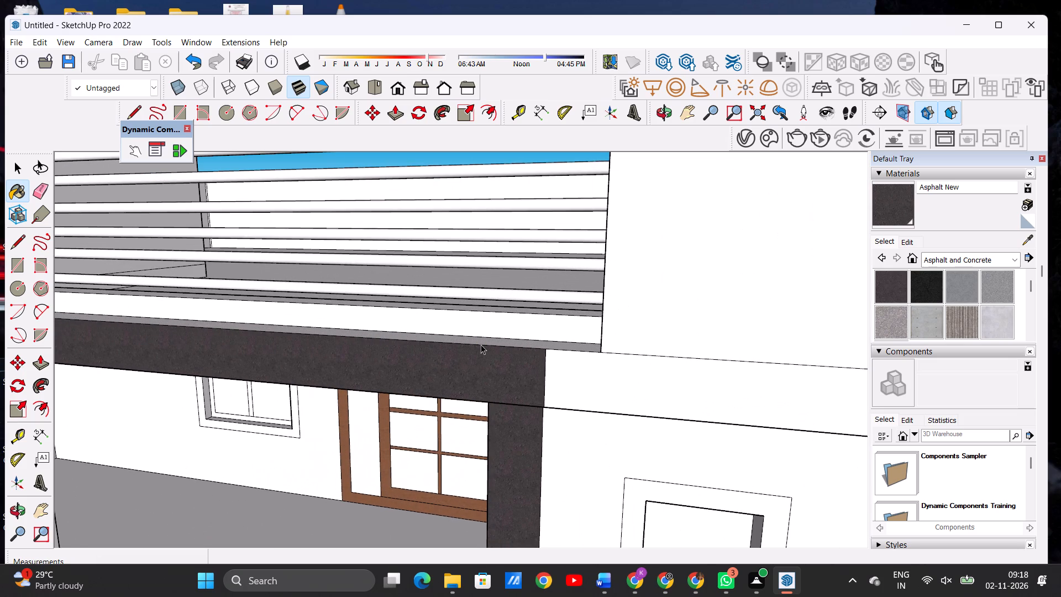
type("P")
scroll(563, 311, "up", 2)
scroll(564, 311, "down", 1)
scroll(565, 312, "up", 11)
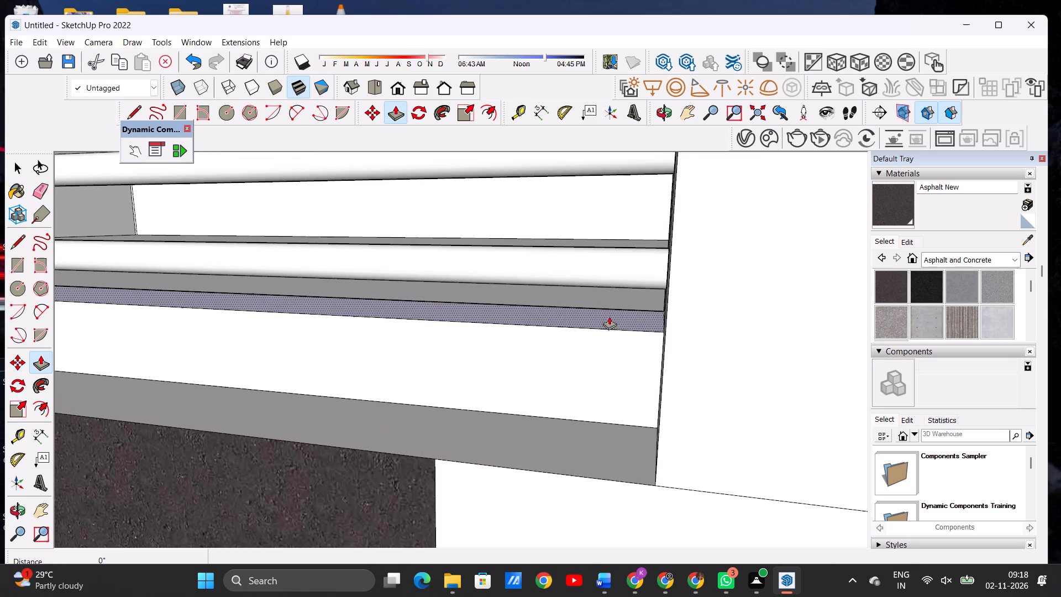
left_click(607, 320)
left_click(633, 249)
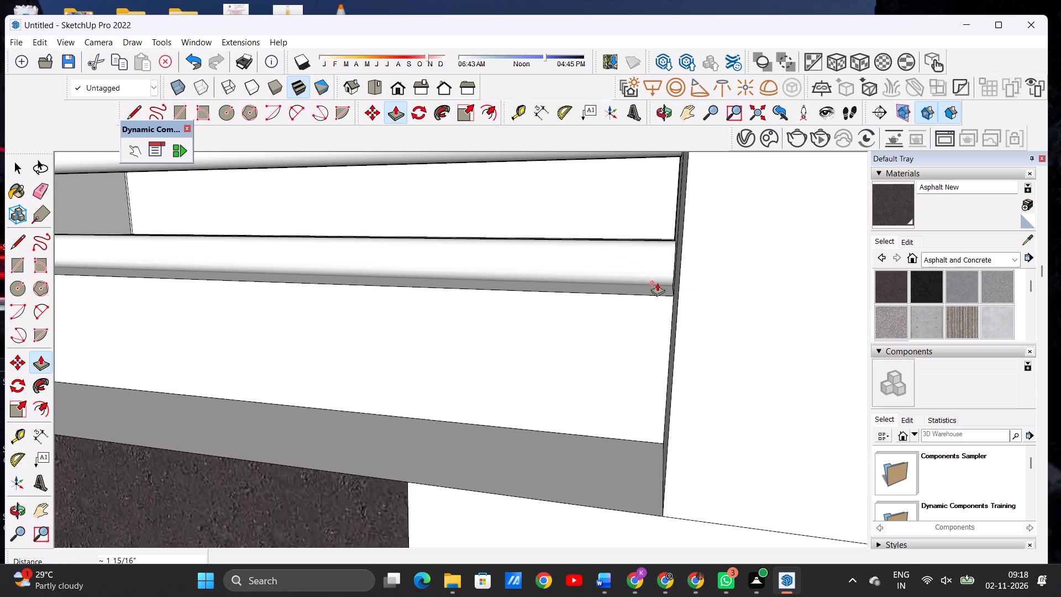
scroll(657, 289, "up", 1)
key("space")
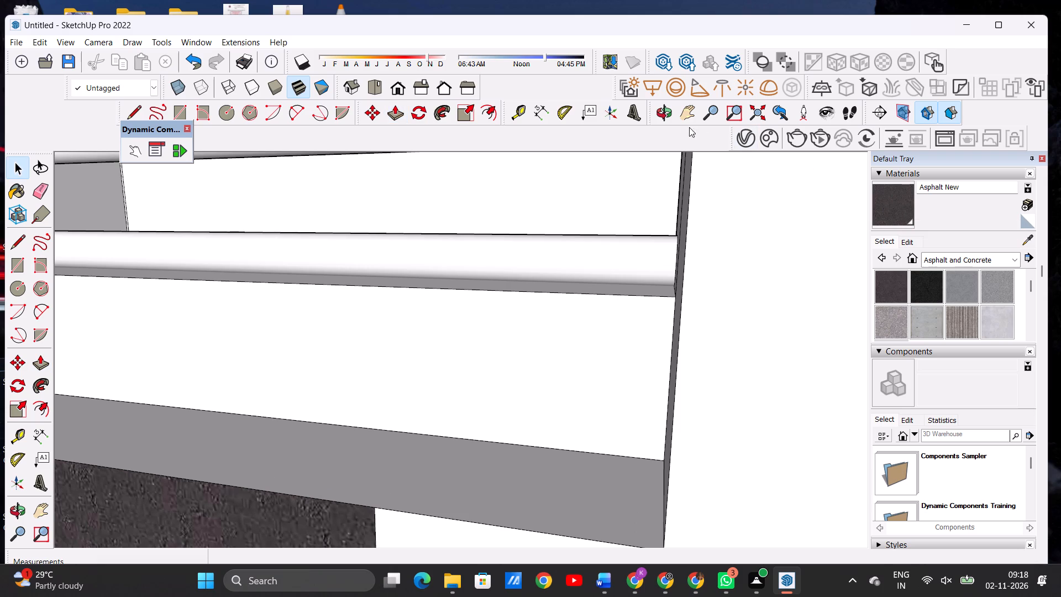
Examine the dark-framed top-floor balcony and the roof railing above it from several angles.
left_click(663, 114)
scroll(554, 290, "down", 18)
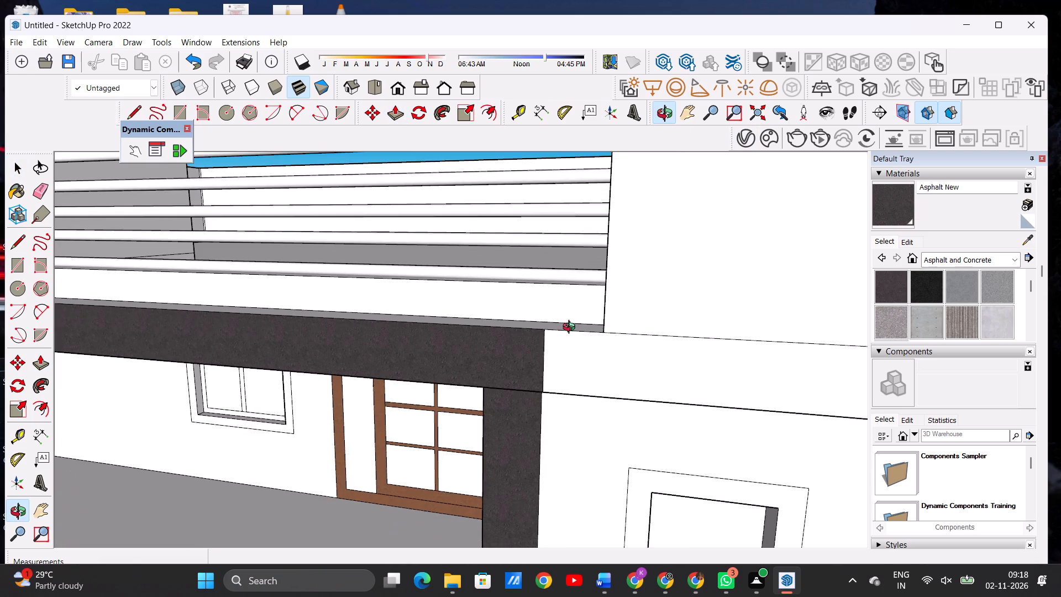
left_click_drag(559, 338, 491, 458)
scroll(532, 342, "down", 5)
scroll(540, 364, "up", 2)
scroll(540, 369, "down", 1)
scroll(540, 371, "up", 3)
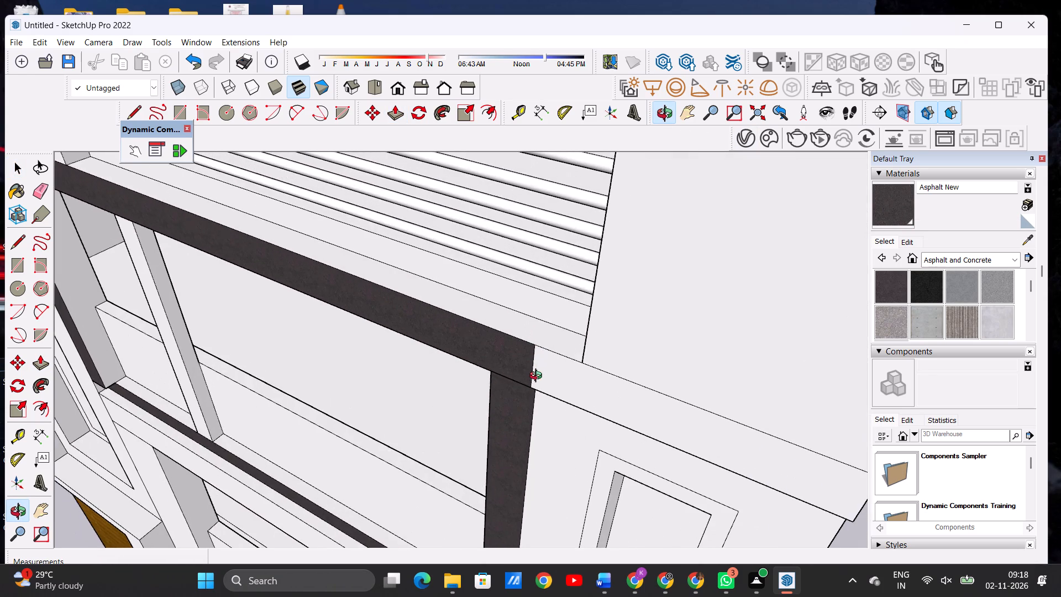
left_click_drag(494, 390, 628, 294)
scroll(597, 322, "down", 8)
left_click_drag(576, 334, 492, 377)
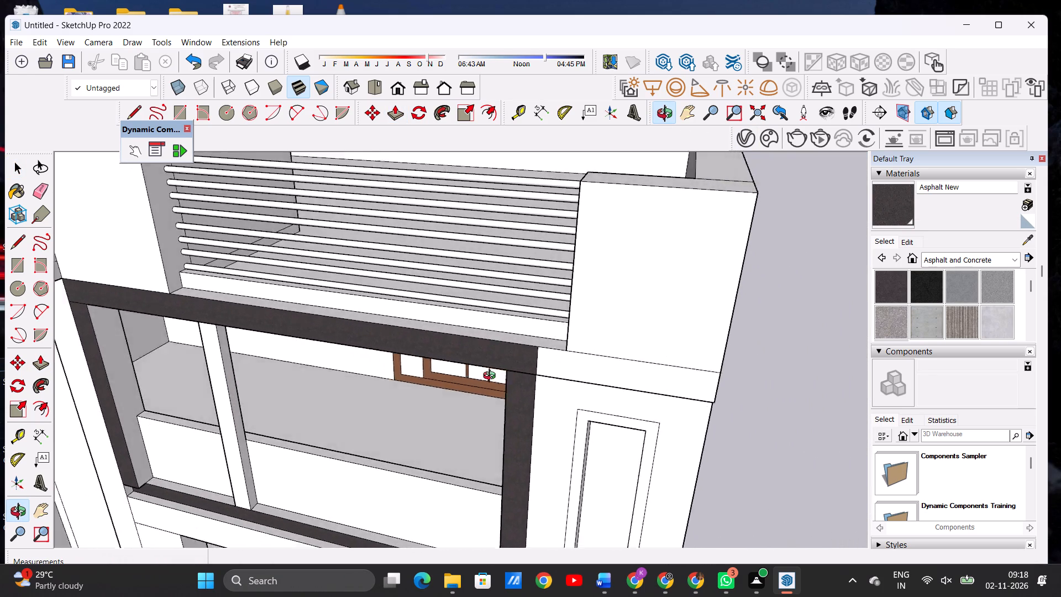
left_click_drag(492, 377, 451, 361)
scroll(584, 331, "down", 10)
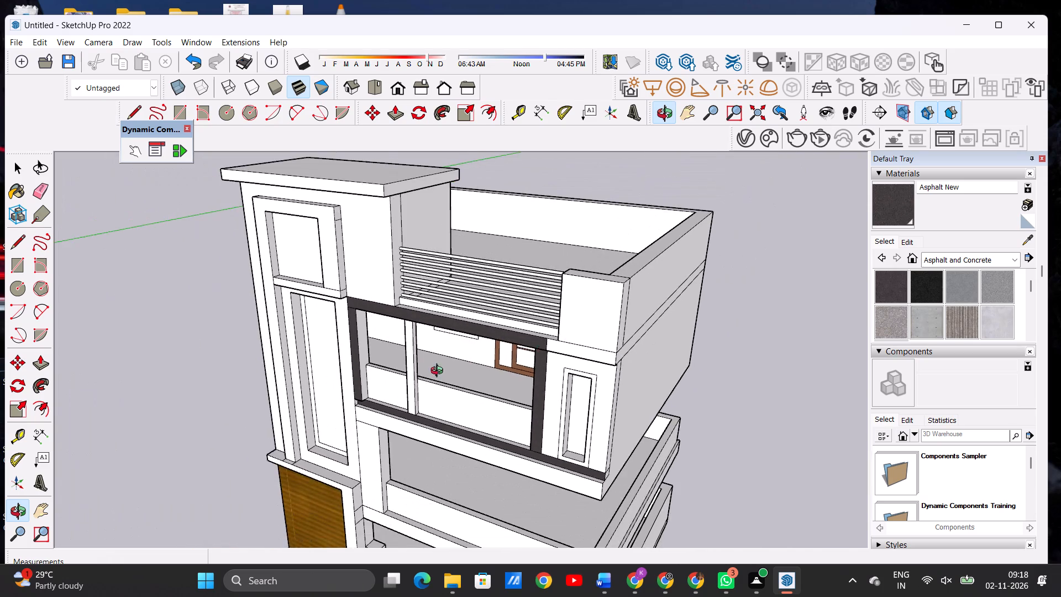
Paint the tower-side strip's inner side face and the ledge below the balcony parapet, on both sides of the post, with Asphalt New.
scroll(398, 385, "up", 12)
left_click(885, 205)
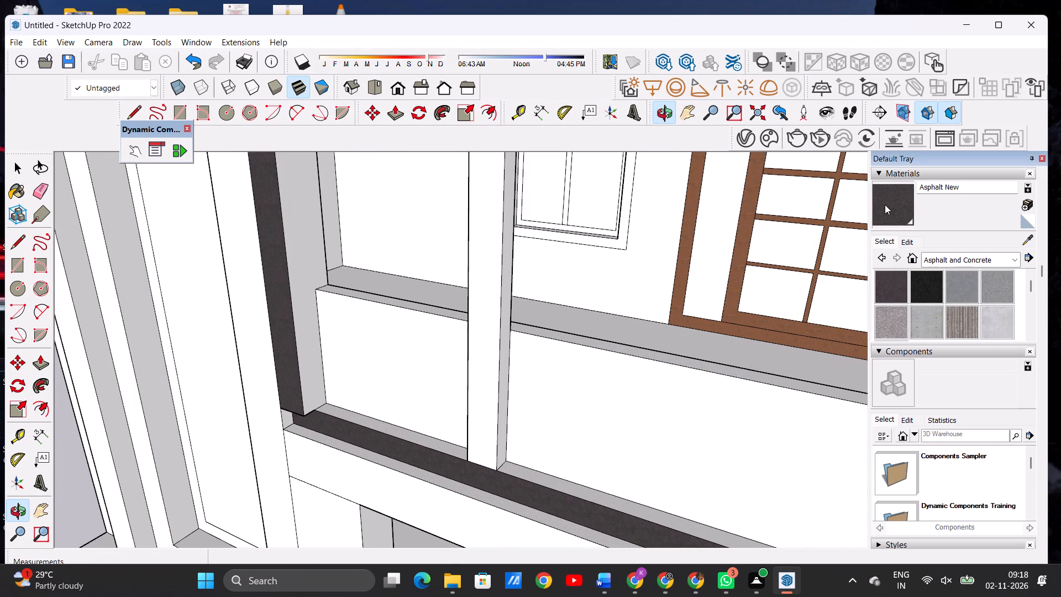
scroll(275, 405, "up", 3)
scroll(286, 409, "down", 1)
scroll(288, 410, "up", 3)
left_click(324, 380)
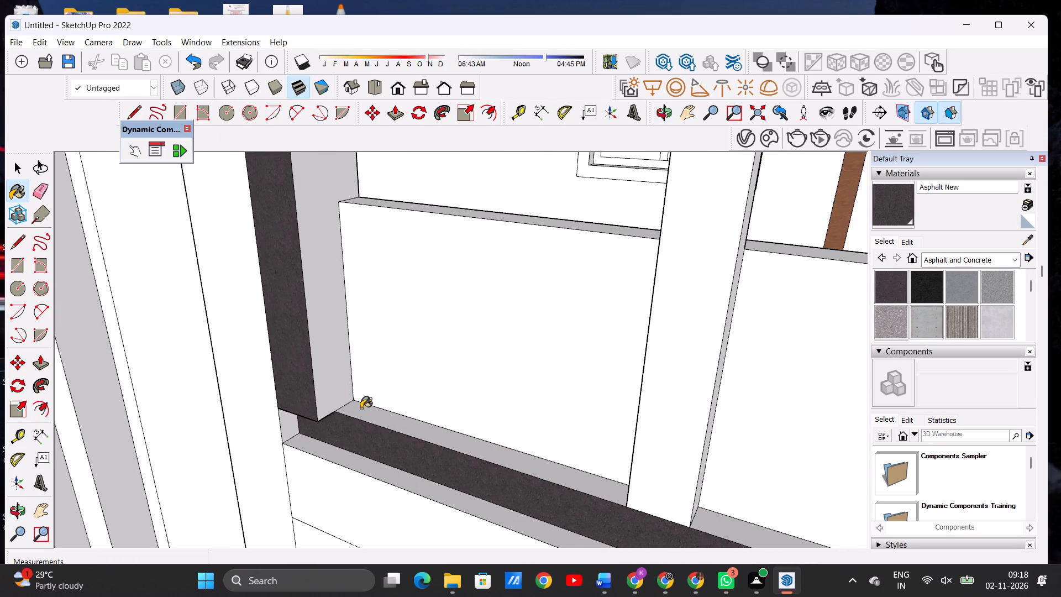
left_click(361, 409)
scroll(347, 407, "down", 8)
scroll(493, 468, "up", 9)
scroll(500, 446, "down", 1)
left_click(499, 446)
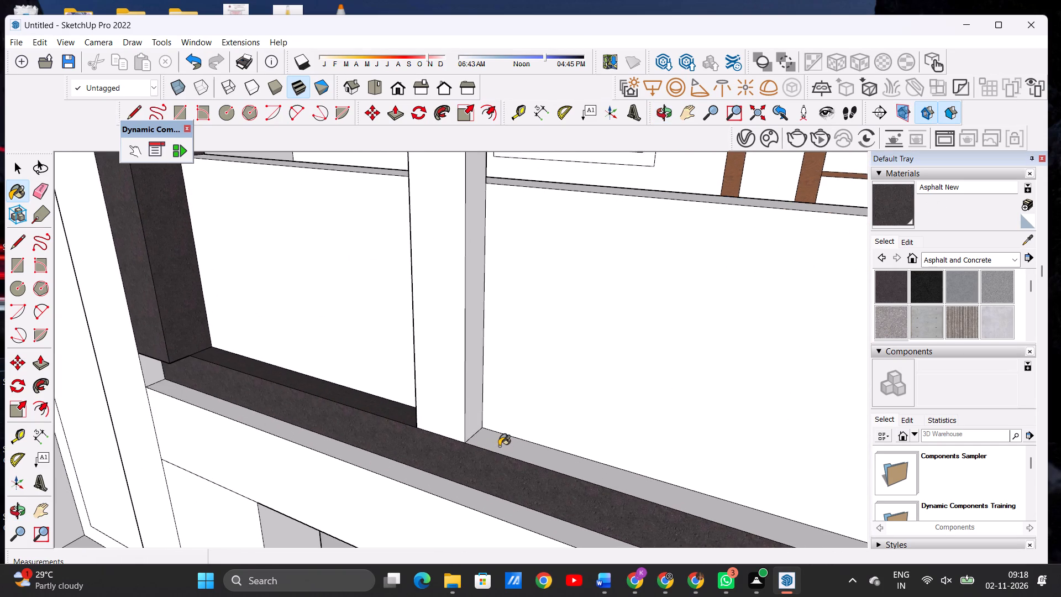
Examine the dark balcony surround up close, then the whole building from a distance and from the front.
scroll(432, 426, "down", 20)
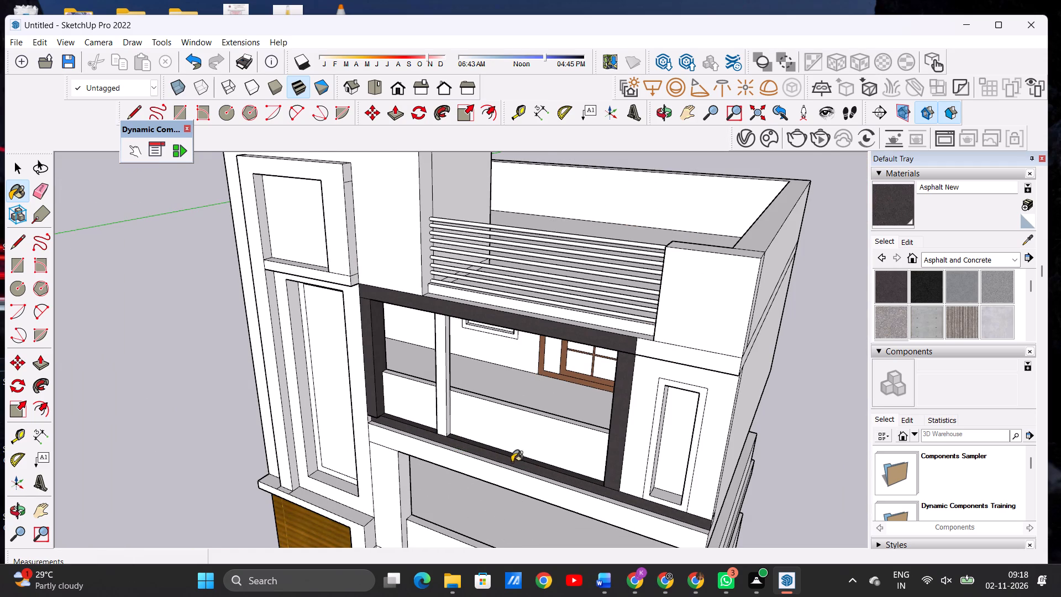
scroll(528, 464, "up", 6)
scroll(549, 431, "down", 5)
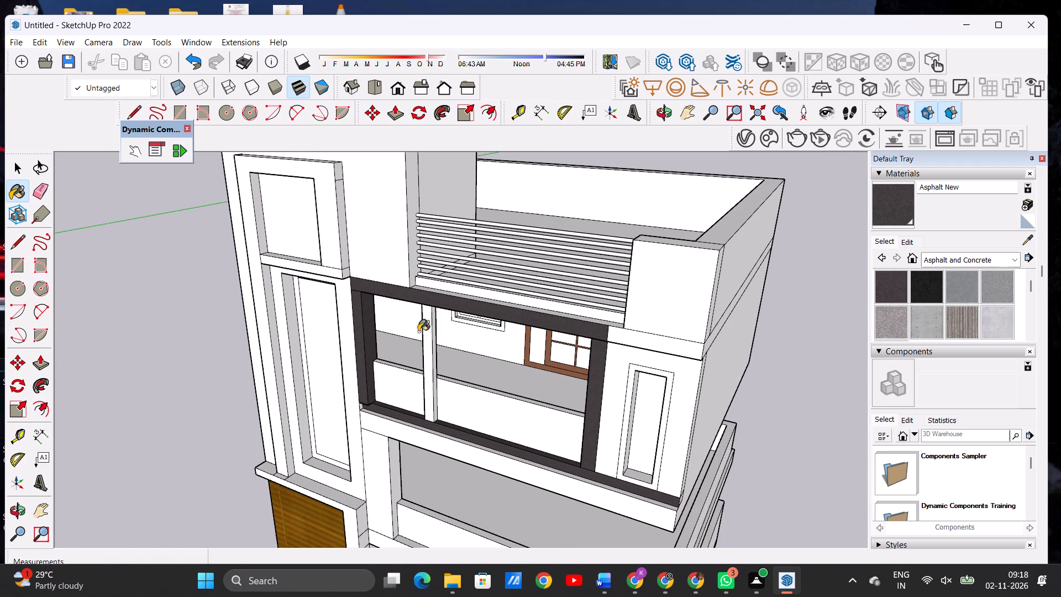
scroll(419, 324, "up", 3)
scroll(418, 366, "down", 5)
scroll(387, 424, "down", 1)
middle_click(384, 432)
middle_click_drag(384, 432, 559, 370)
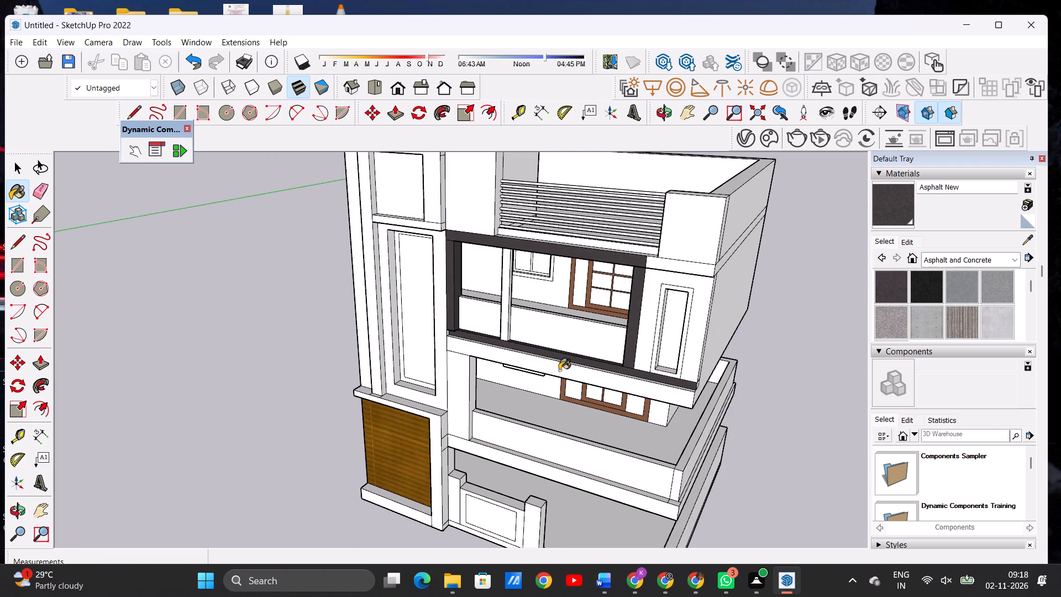
middle_click_drag(559, 370, 556, 371)
key("space")
scroll(511, 396, "down", 7)
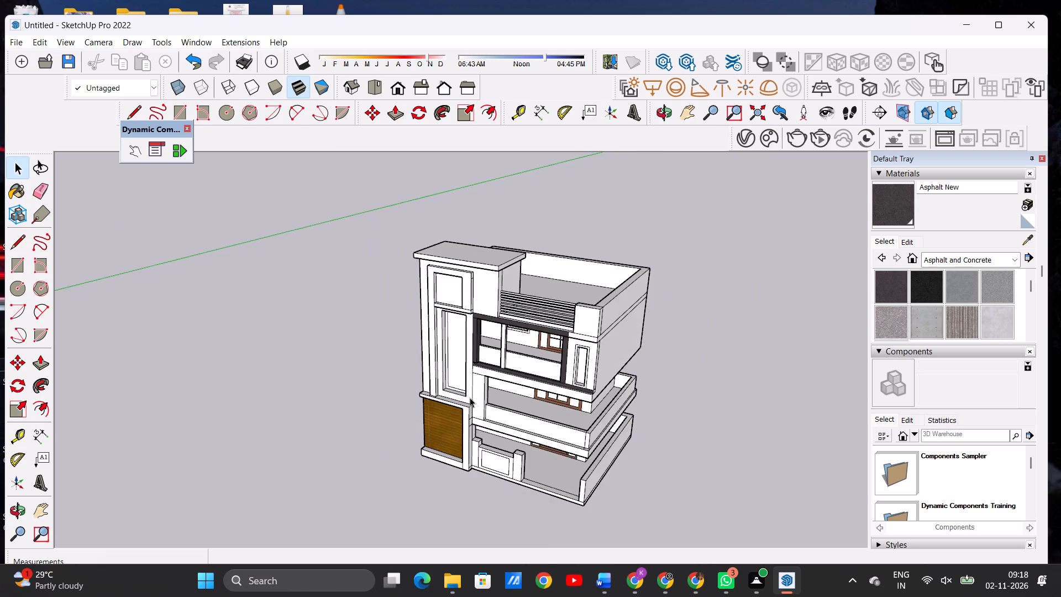
scroll(470, 397, "down", 4)
left_click(668, 113)
left_click_drag(400, 433, 621, 375)
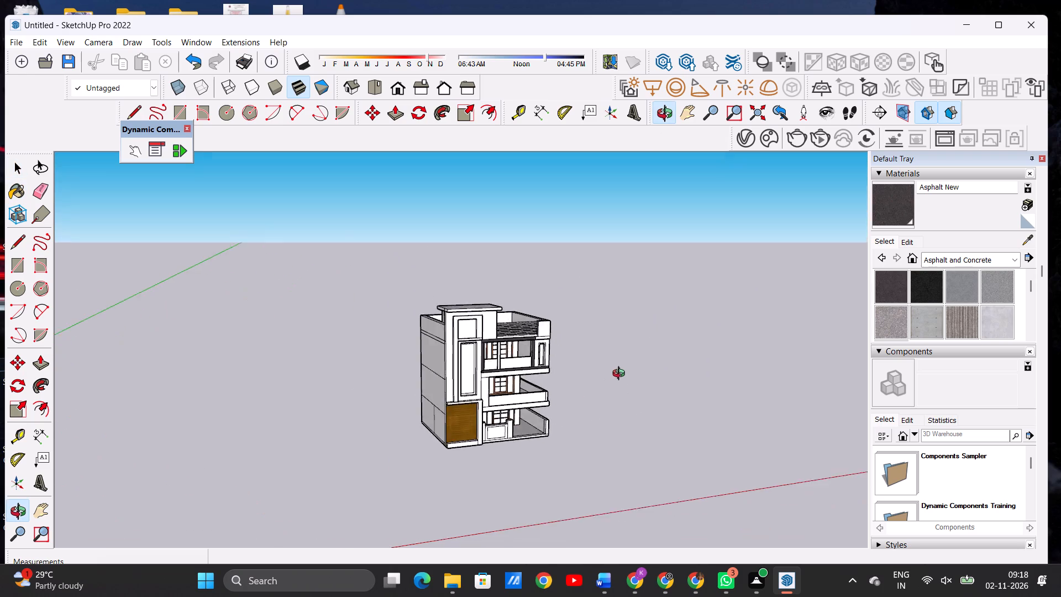
left_click_drag(621, 375, 539, 354)
scroll(540, 359, "up", 6)
scroll(541, 358, "down", 1)
scroll(541, 357, "up", 1)
scroll(541, 357, "down", 1)
scroll(542, 356, "up", 3)
left_click(632, 358)
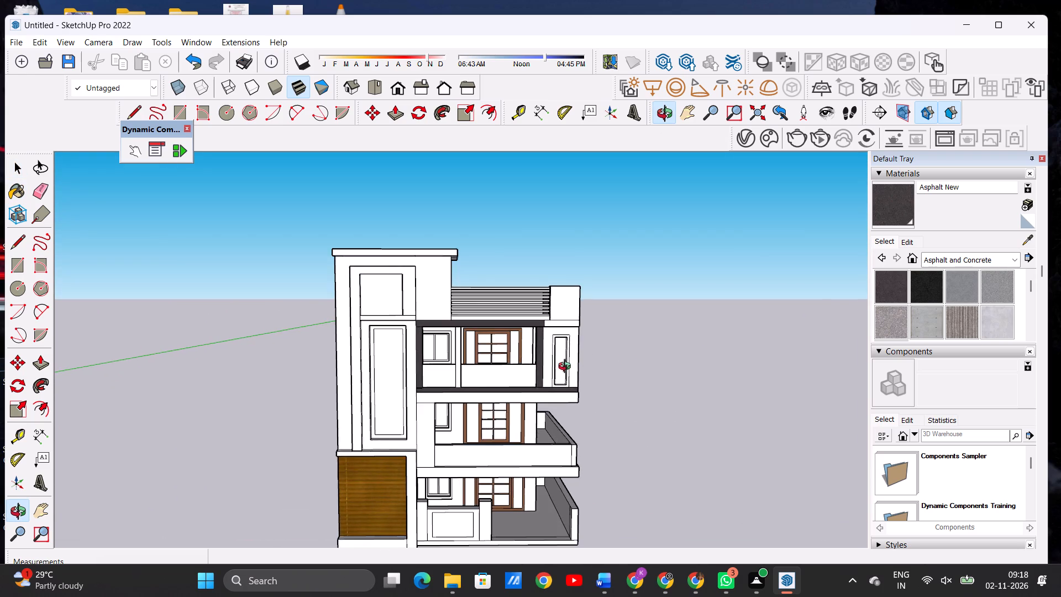
Paint the inner side face of the balcony's vertical strip beside the narrow recessed panel with Asphalt New.
left_click_drag(373, 446, 530, 438)
scroll(538, 380, "up", 8)
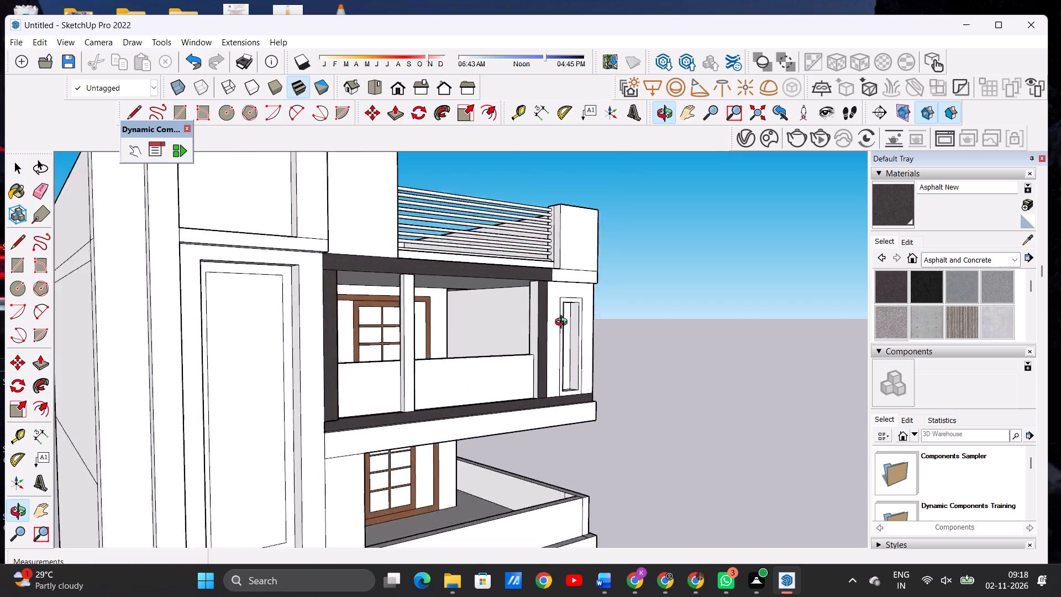
scroll(564, 323, "up", 11)
left_click(890, 211)
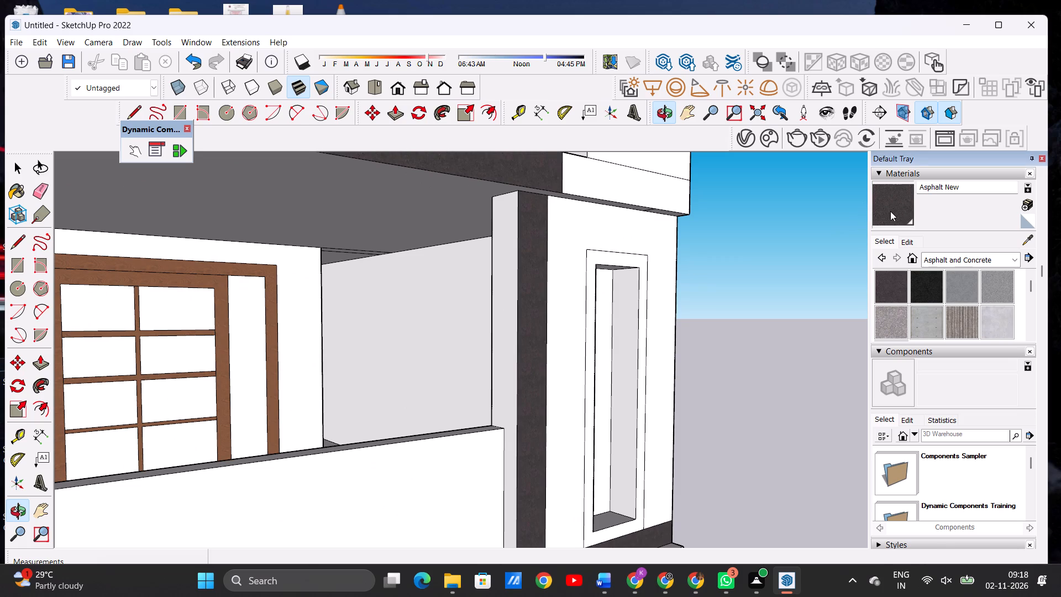
left_click(513, 321)
scroll(517, 319, "down", 11)
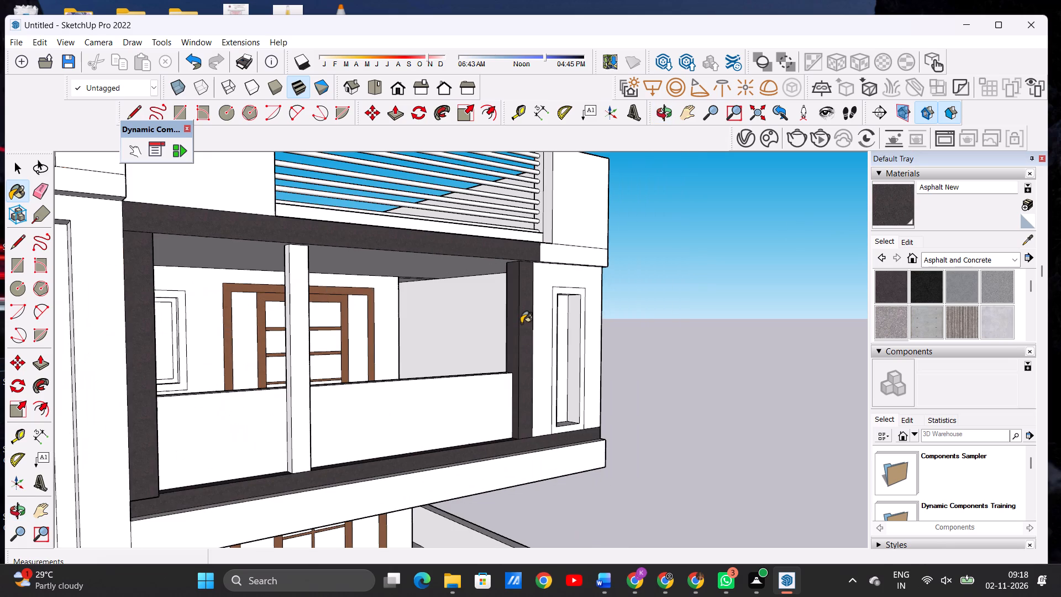
key("space")
Examine the front balconies and the windows and wooden doors on each floor, ending close to the ground-floor window.
middle_click(205, 402)
scroll(254, 394, "down", 5)
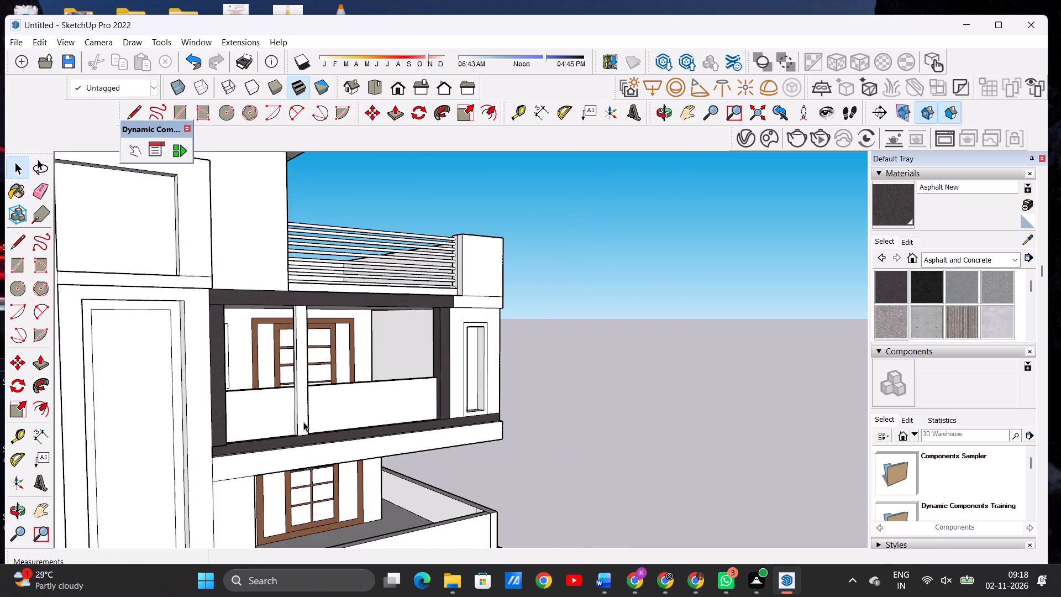
middle_click_drag(291, 430, 197, 442)
middle_click_drag(195, 442, 144, 441)
scroll(157, 438, "up", 1)
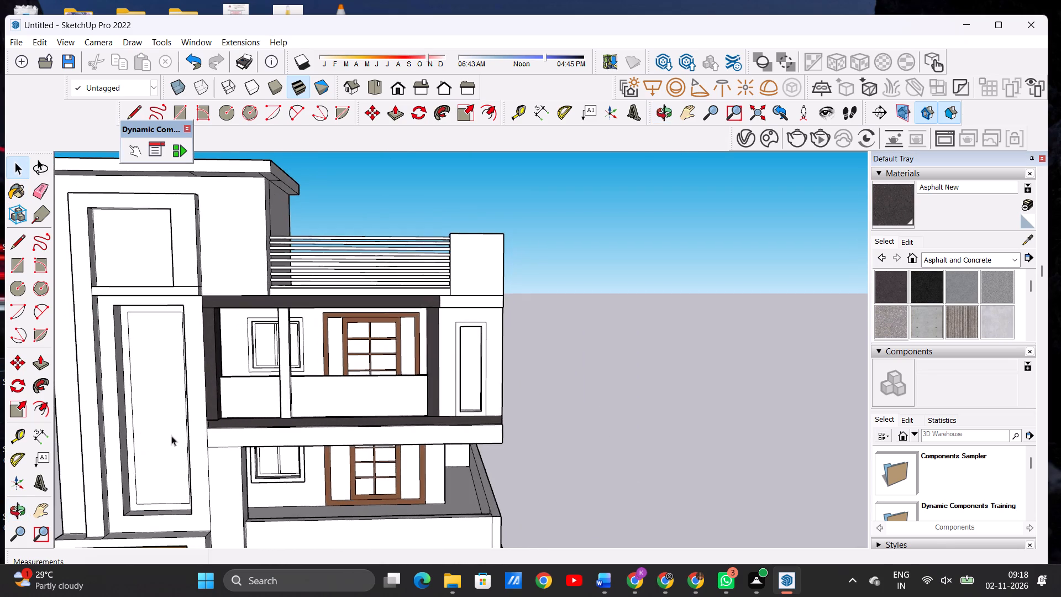
scroll(298, 384, "down", 11)
scroll(303, 490, "up", 15)
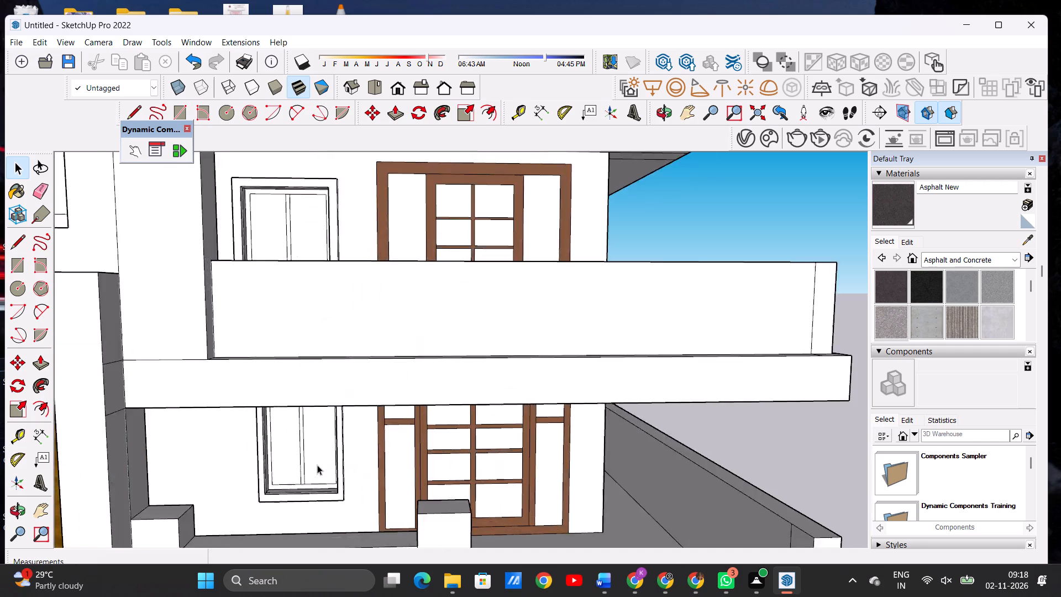
scroll(318, 468, "down", 2)
scroll(318, 468, "up", 1)
scroll(318, 468, "down", 1)
scroll(318, 468, "up", 1)
scroll(318, 468, "down", 1)
scroll(318, 474, "up", 5)
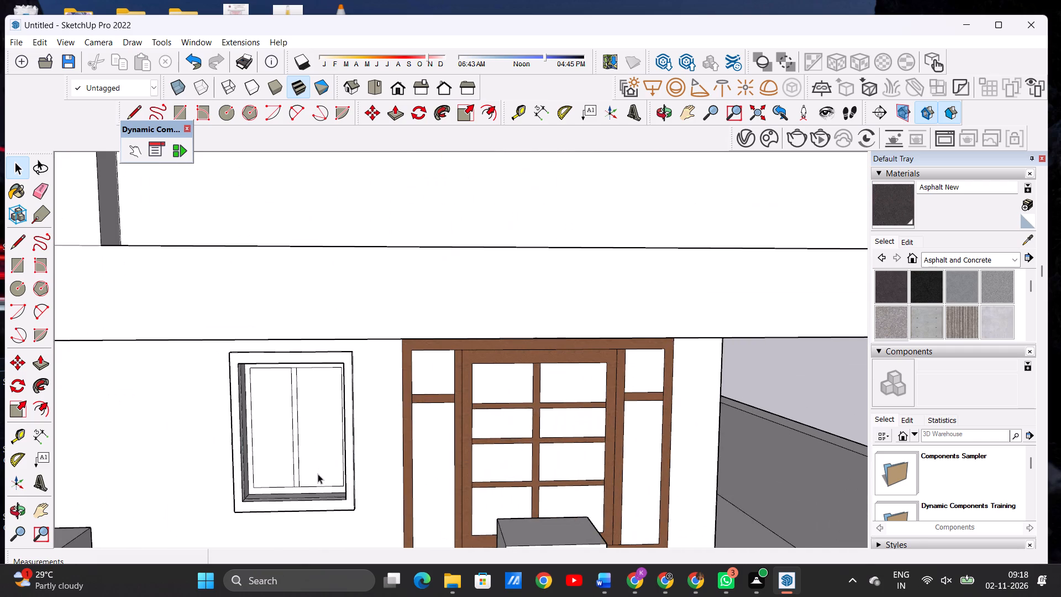
scroll(330, 428, "down", 4)
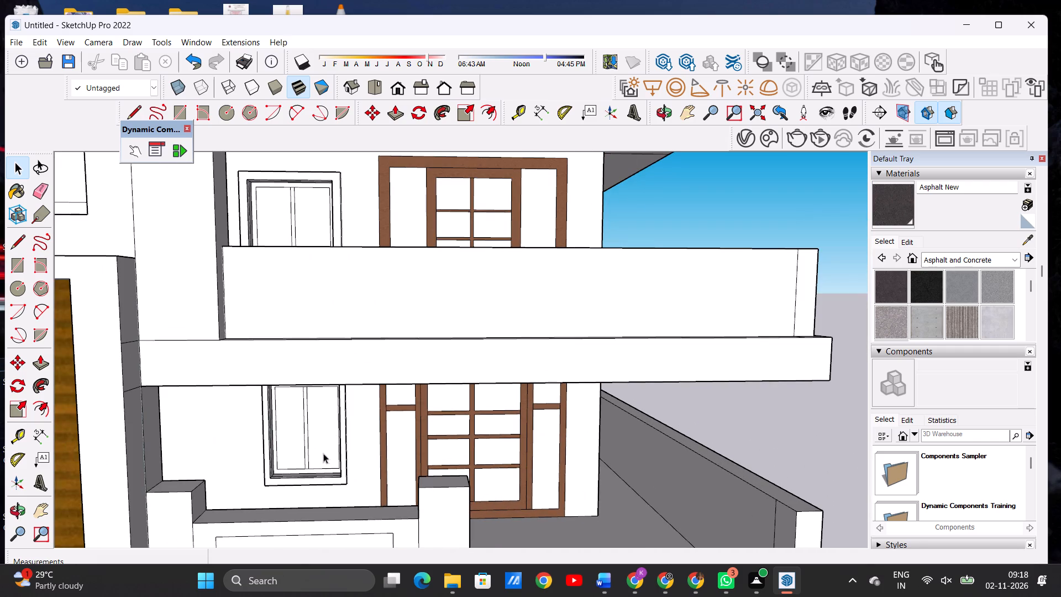
scroll(321, 416, "up", 5)
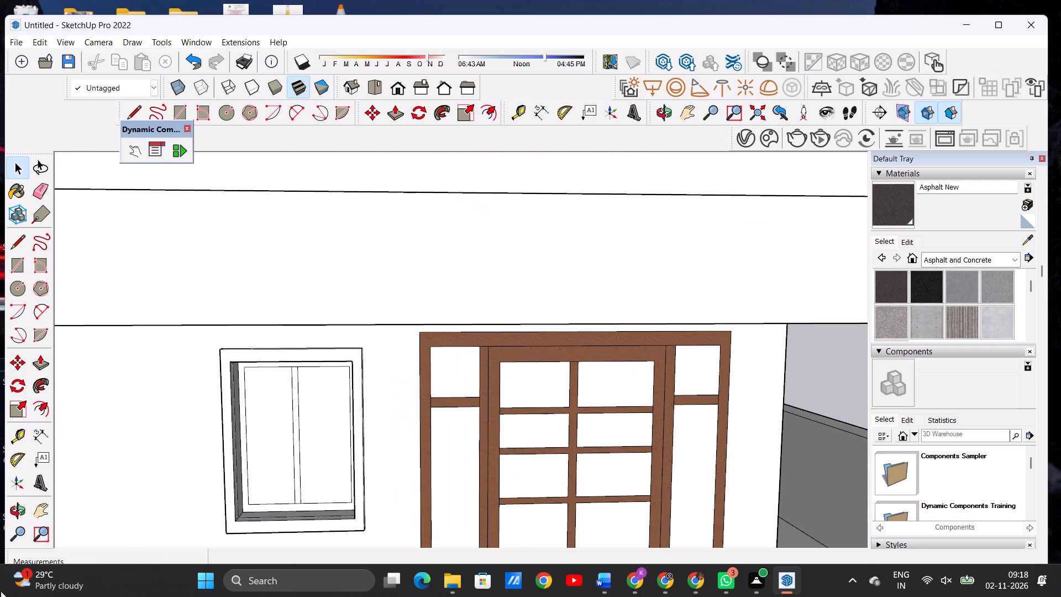
Paint the ground-floor window's inner frame and centre bar with Formica Laminate Dark from the Synthetic Surfaces materials.
left_click(937, 255)
left_click(944, 397)
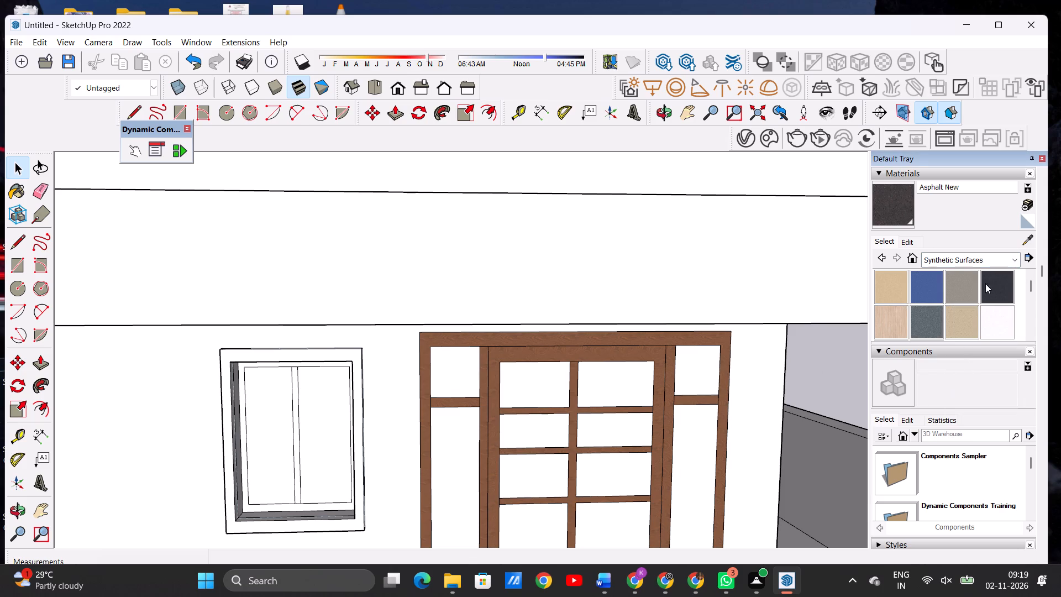
left_click(1002, 282)
scroll(285, 511, "up", 4)
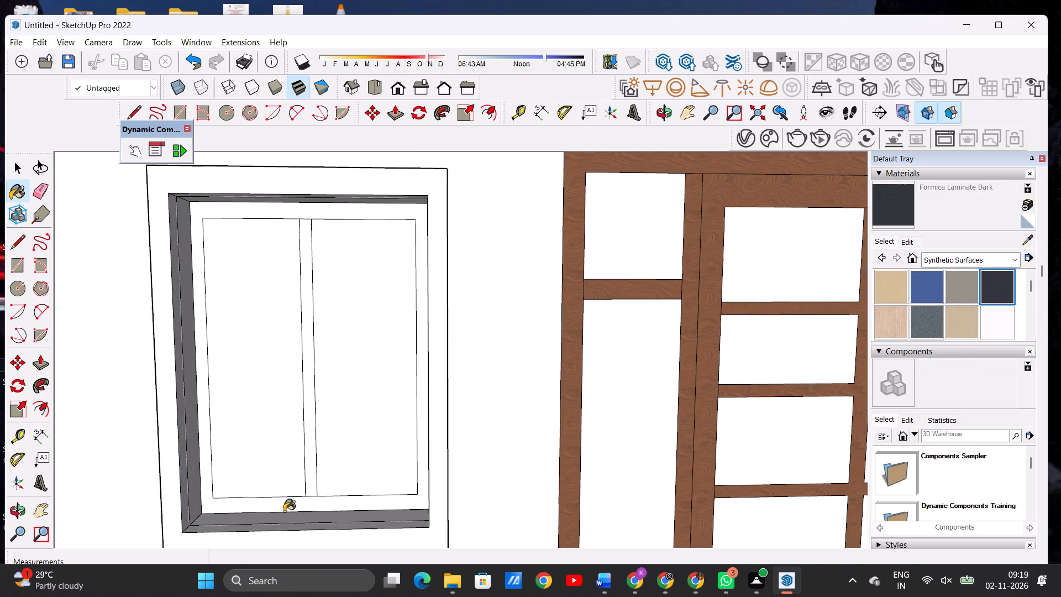
scroll(284, 511, "up", 7)
left_click(314, 503)
left_click(314, 484)
Paint the middle-floor window's inner frame and centre bar with Formica Laminate Dark.
scroll(316, 486, "down", 11)
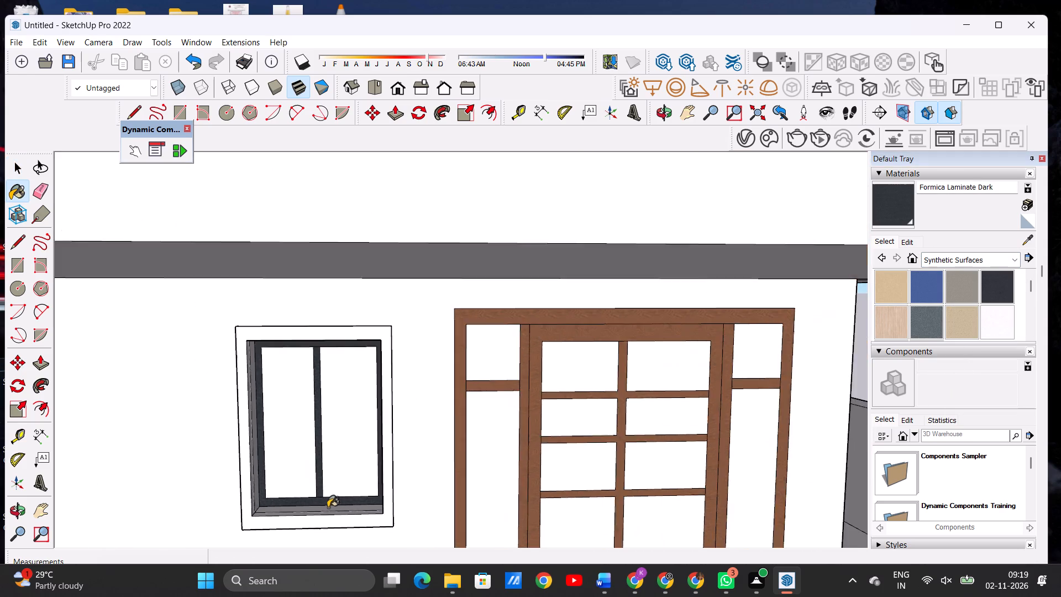
scroll(328, 507, "down", 12)
scroll(334, 381, "up", 2)
scroll(332, 376, "down", 1)
scroll(330, 373, "up", 11)
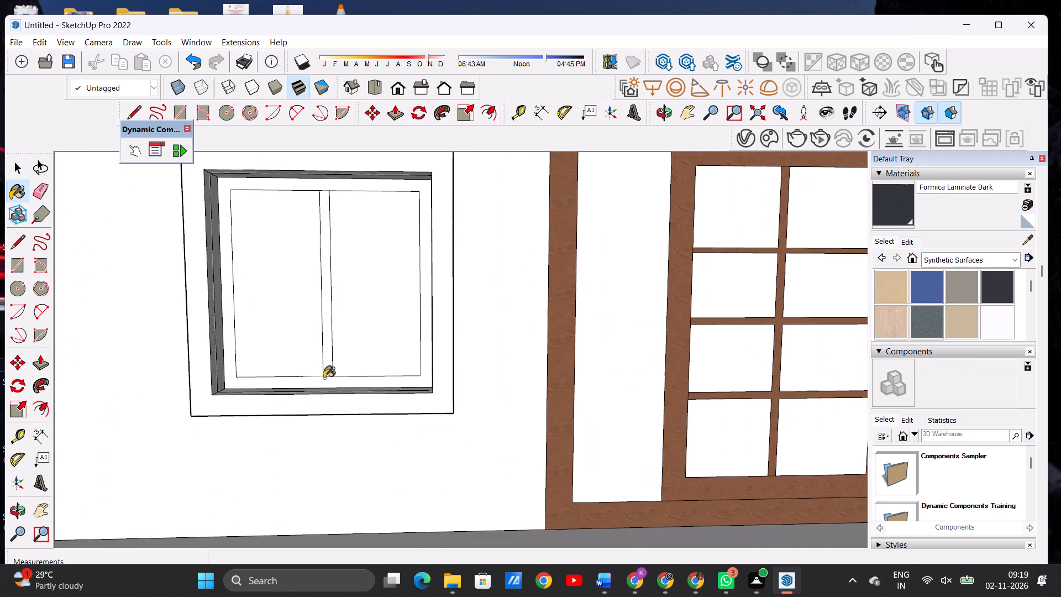
scroll(324, 378, "up", 6)
left_click(329, 384)
left_click(329, 363)
Paint the top-floor balcony window's inner frame and centre bar with Formica Laminate Dark.
scroll(332, 418, "down", 5)
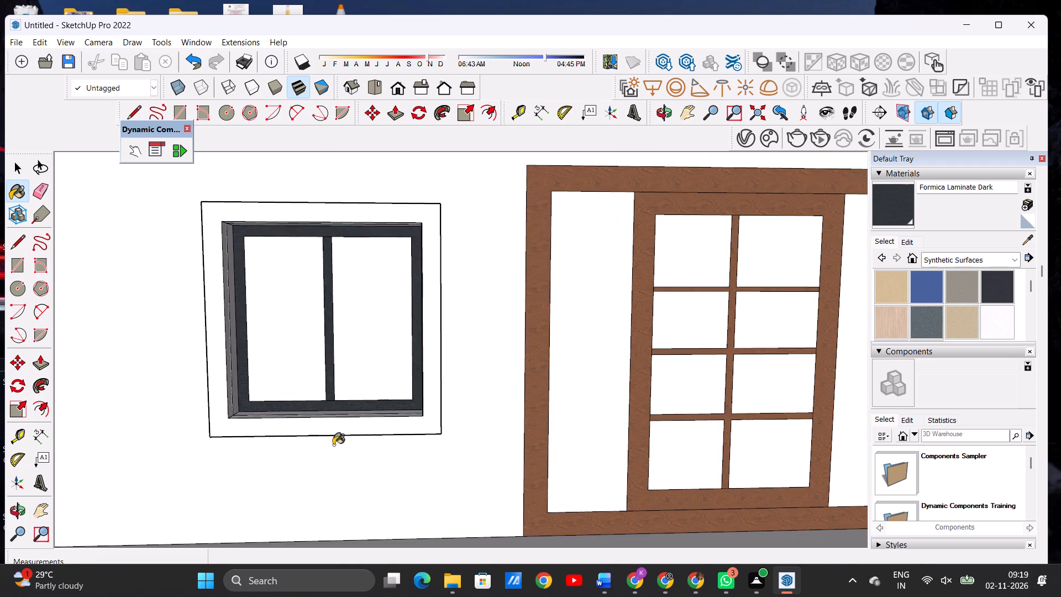
scroll(333, 445, "down", 7)
scroll(333, 438, "up", 1)
scroll(333, 438, "down", 18)
scroll(336, 345, "up", 11)
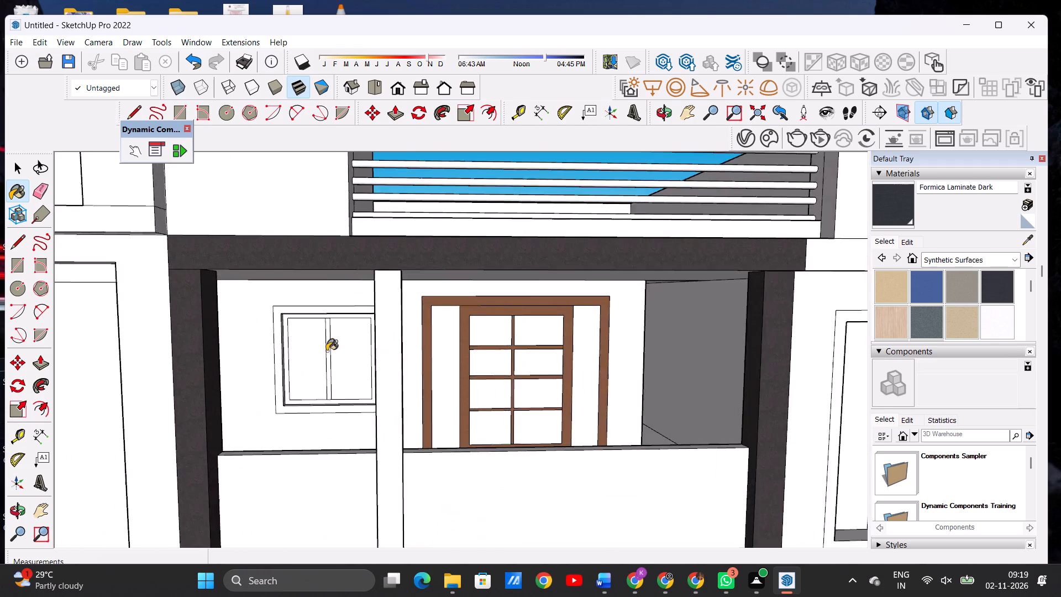
scroll(327, 351, "up", 15)
left_click(177, 508)
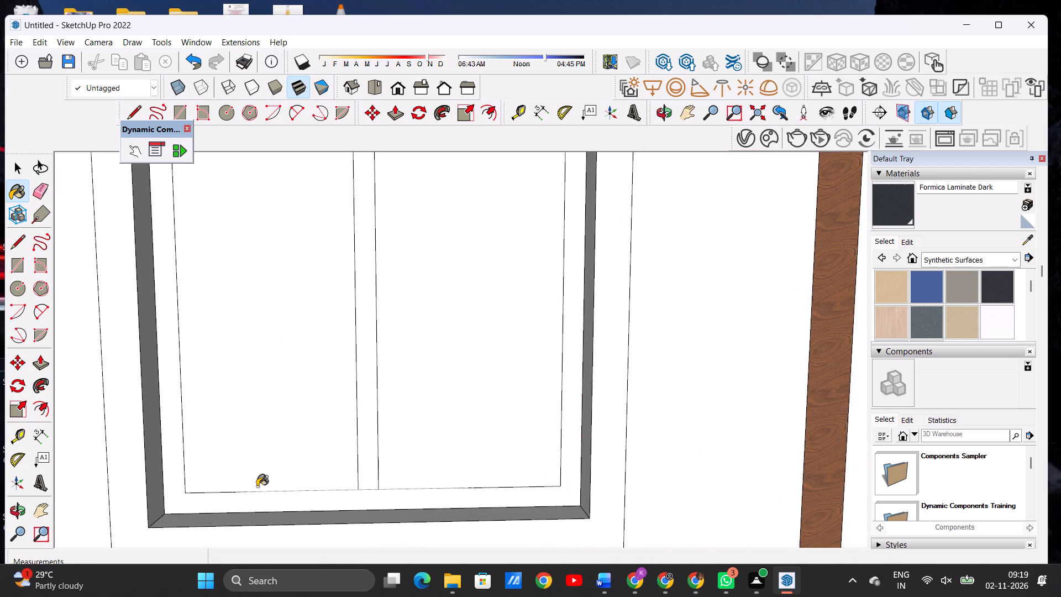
left_click(365, 457)
Examine the dark window frames on all three floors from a distance and then the ground-floor window up close.
scroll(364, 462, "down", 3)
scroll(364, 466, "up", 1)
scroll(364, 467, "down", 9)
scroll(364, 469, "up", 1)
scroll(364, 469, "down", 12)
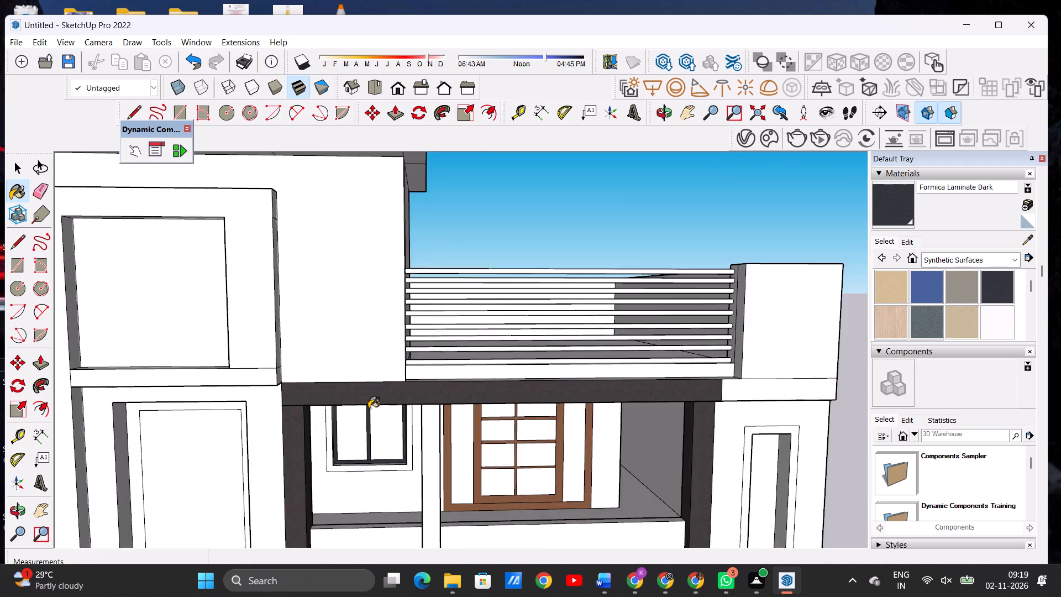
scroll(369, 409, "down", 3)
scroll(369, 409, "up", 2)
scroll(369, 409, "down", 17)
scroll(337, 446, "down", 7)
scroll(341, 487, "up", 7)
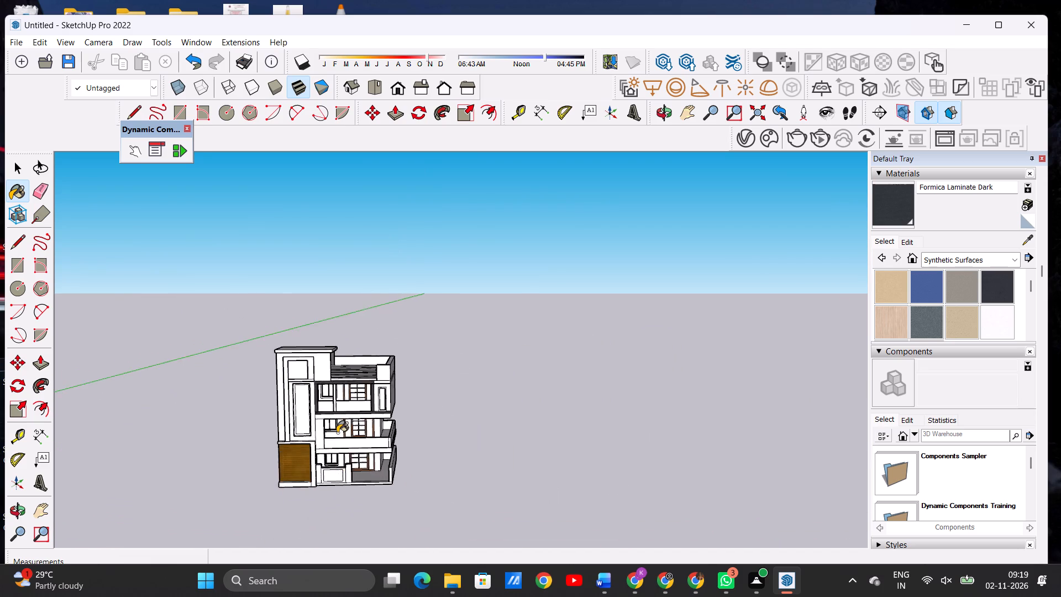
scroll(337, 433, "up", 20)
scroll(337, 433, "up", 2)
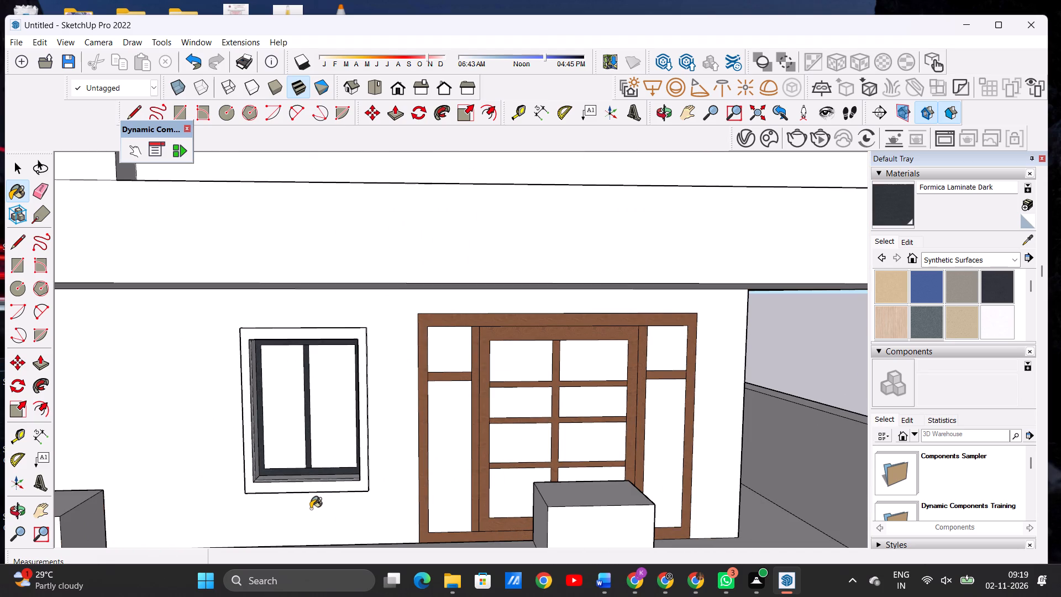
scroll(346, 452, "down", 5)
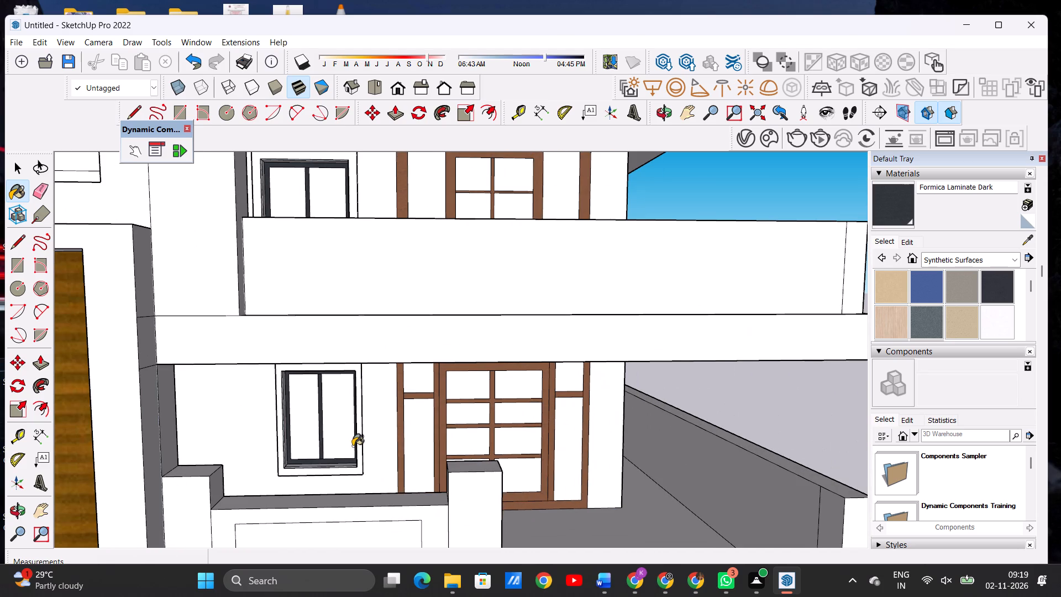
Paint both panes of the ground-floor window with Translucent Glass Gray from the Glass and Mirrors materials.
key("space")
left_click(943, 261)
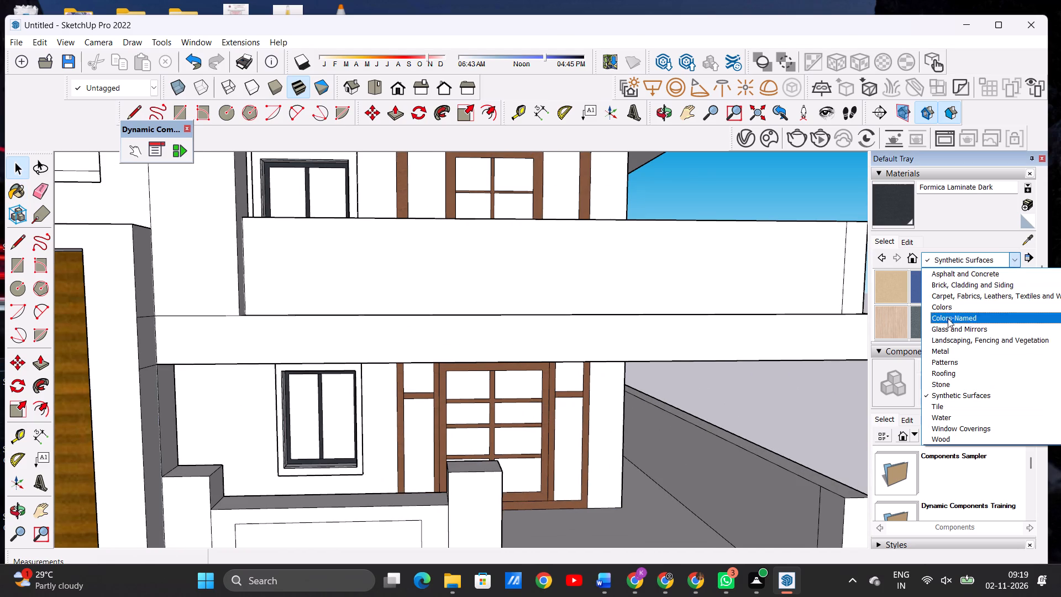
left_click(950, 330)
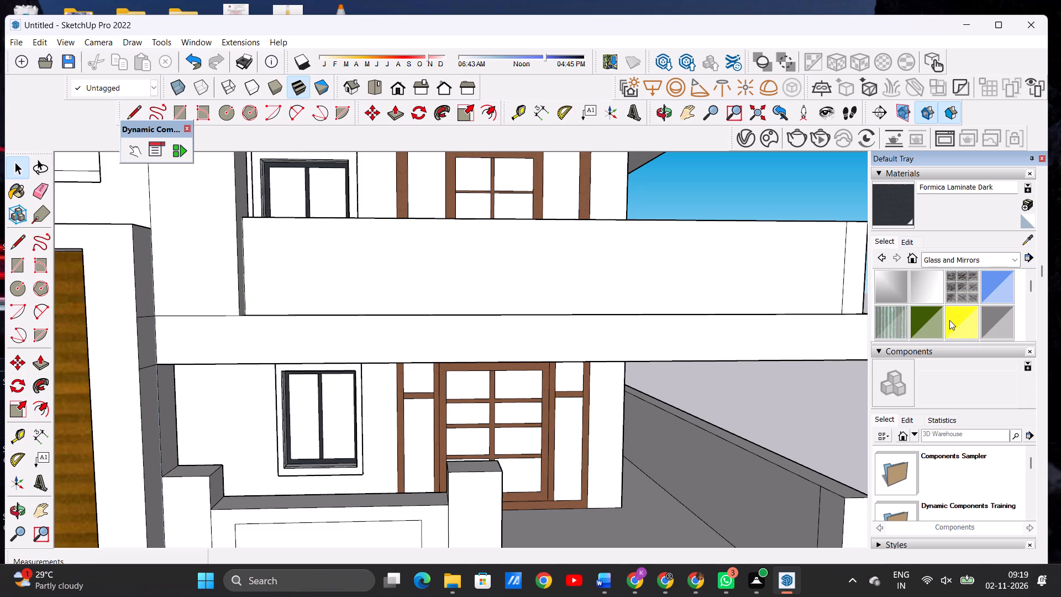
left_click(990, 320)
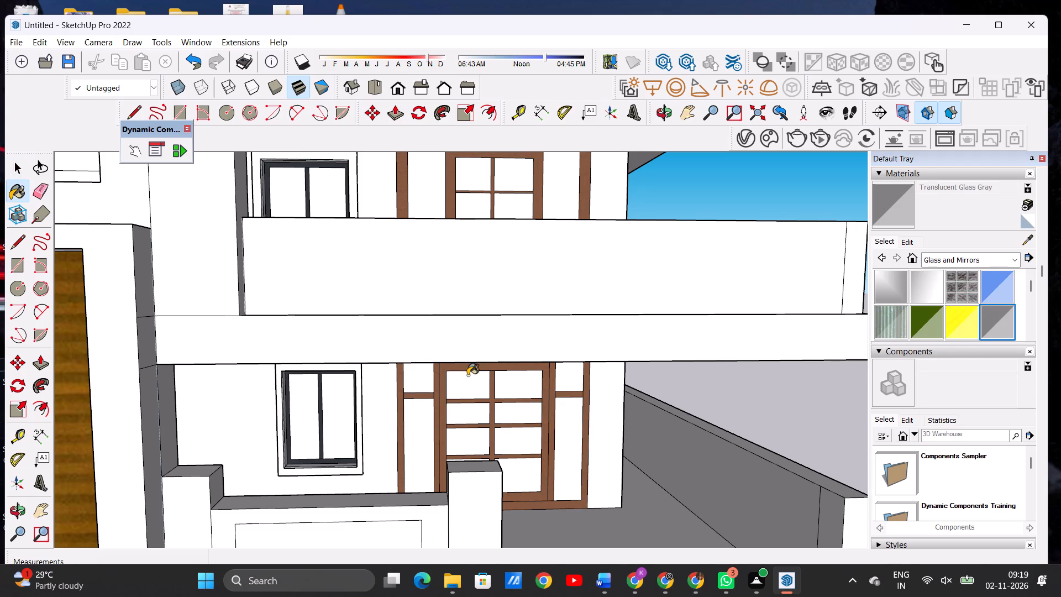
scroll(329, 422, "up", 6)
left_click(302, 427)
left_click(376, 411)
Paint both panes of the middle-floor window with Translucent Glass Gray.
scroll(369, 426, "down", 2)
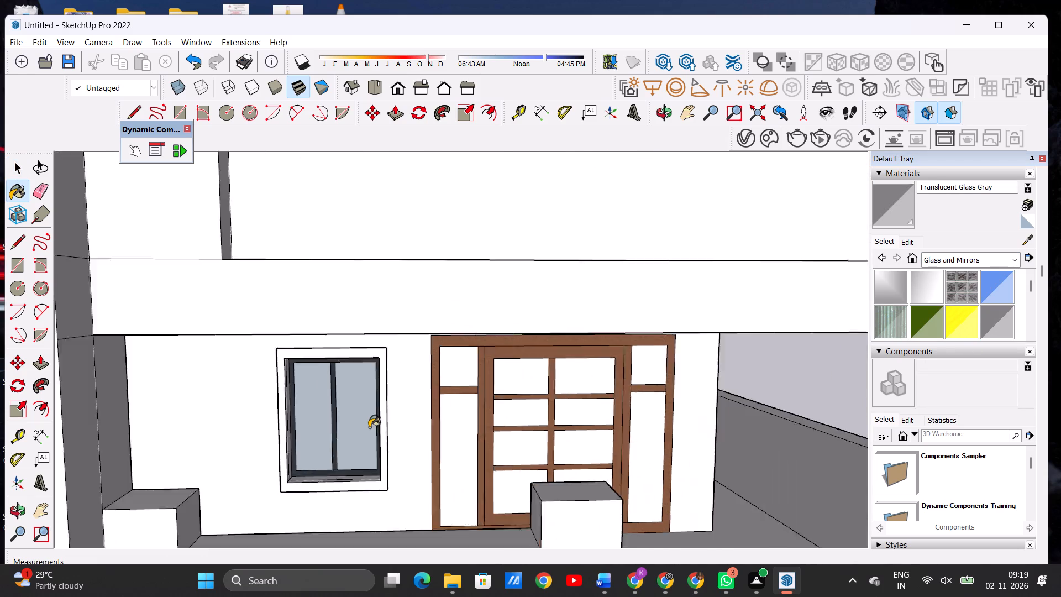
scroll(369, 427, "down", 20)
scroll(385, 391, "up", 9)
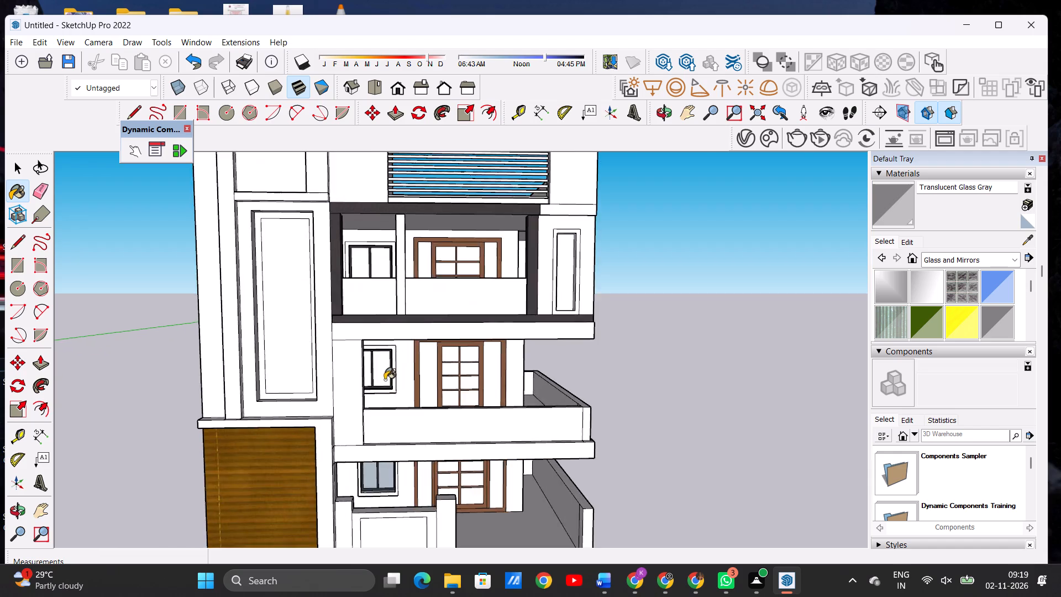
scroll(385, 380, "up", 13)
left_click(324, 374)
left_click(380, 365)
Paint both panes of the top-floor balcony window with Translucent Glass Gray.
scroll(367, 390, "down", 7)
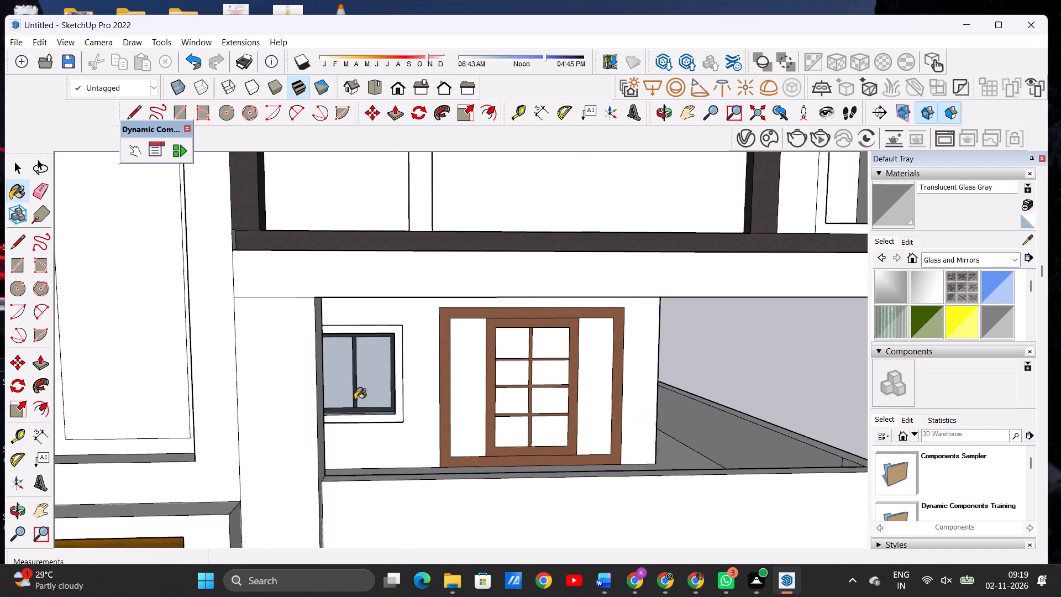
scroll(344, 410, "down", 13)
scroll(342, 335, "up", 2)
scroll(342, 335, "down", 1)
scroll(342, 335, "up", 13)
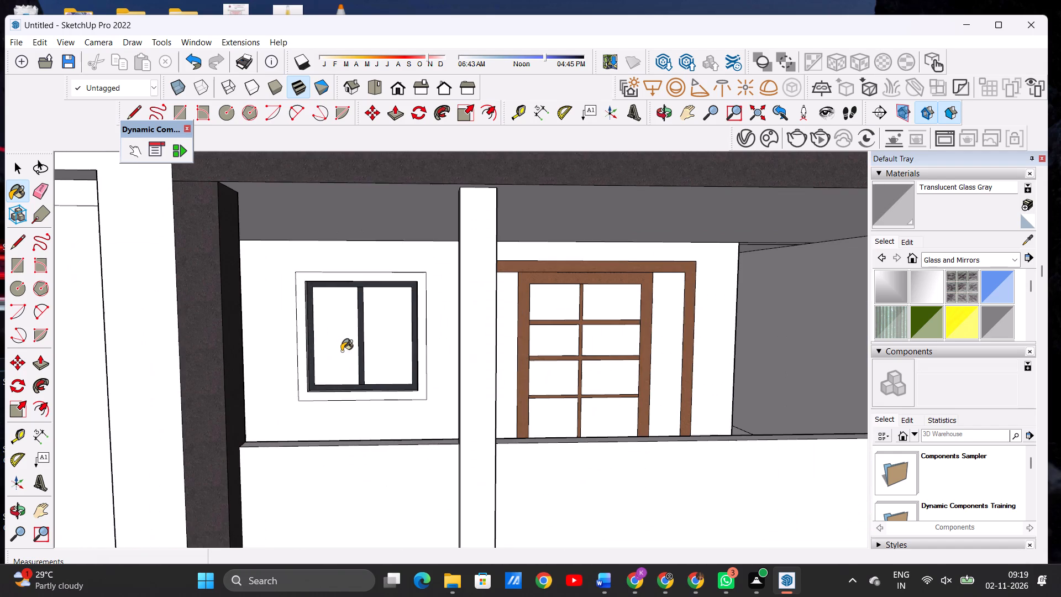
left_click(342, 341)
left_click(380, 339)
scroll(347, 362, "down", 15)
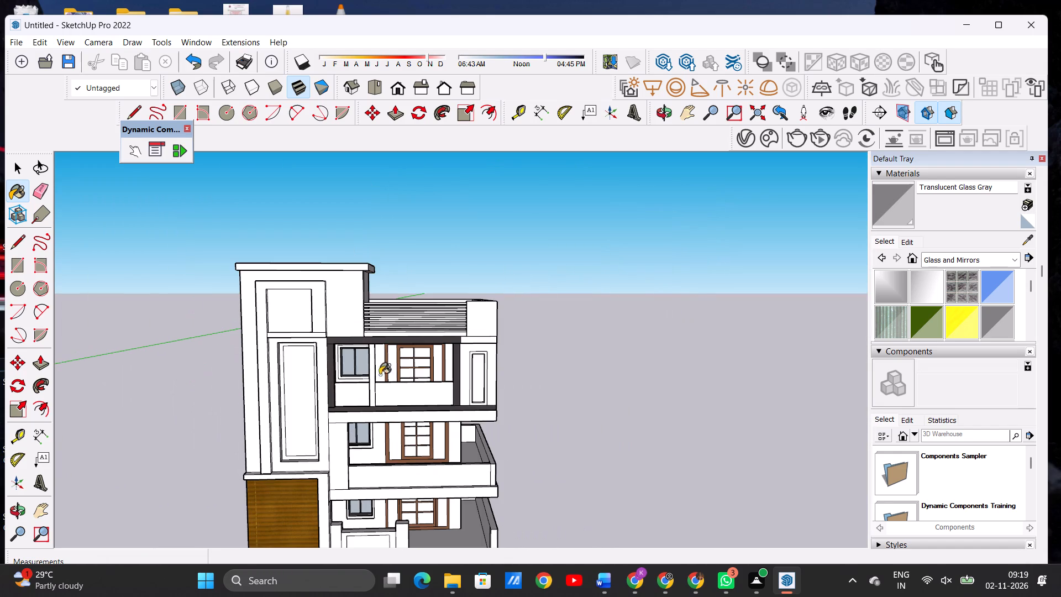
key("space")
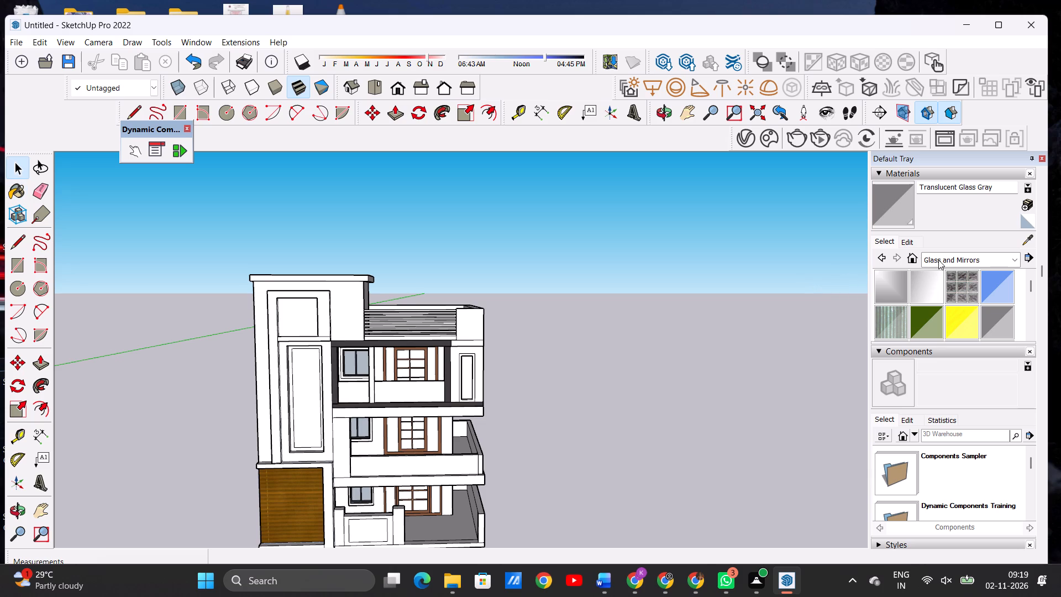
Paint the front face of the top-floor balcony's white post with Asphalt New from the Asphalt and Concrete materials.
left_click(935, 261)
left_click(939, 280)
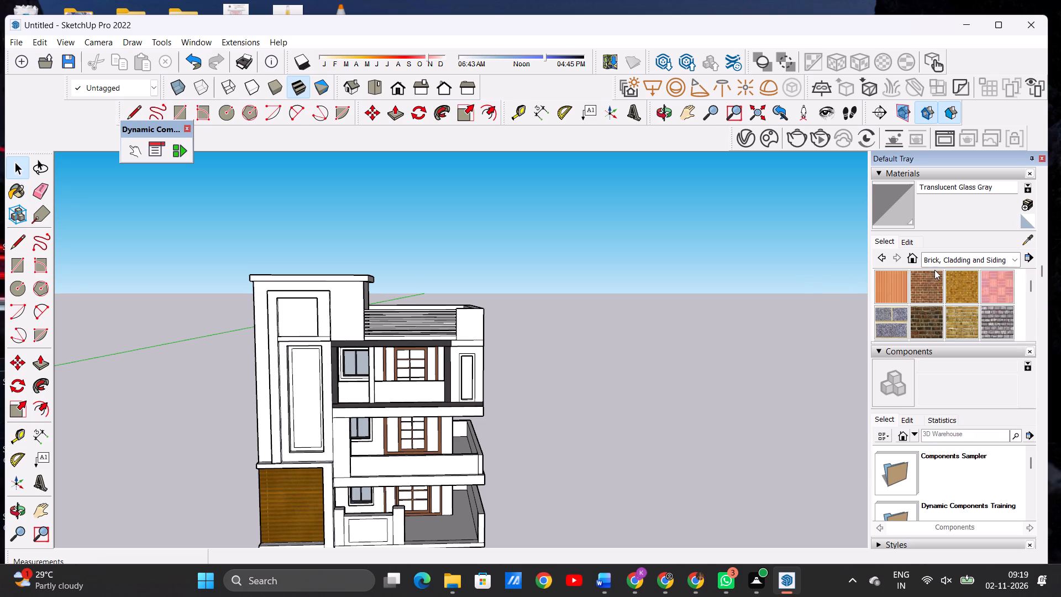
left_click(932, 263)
left_click(940, 274)
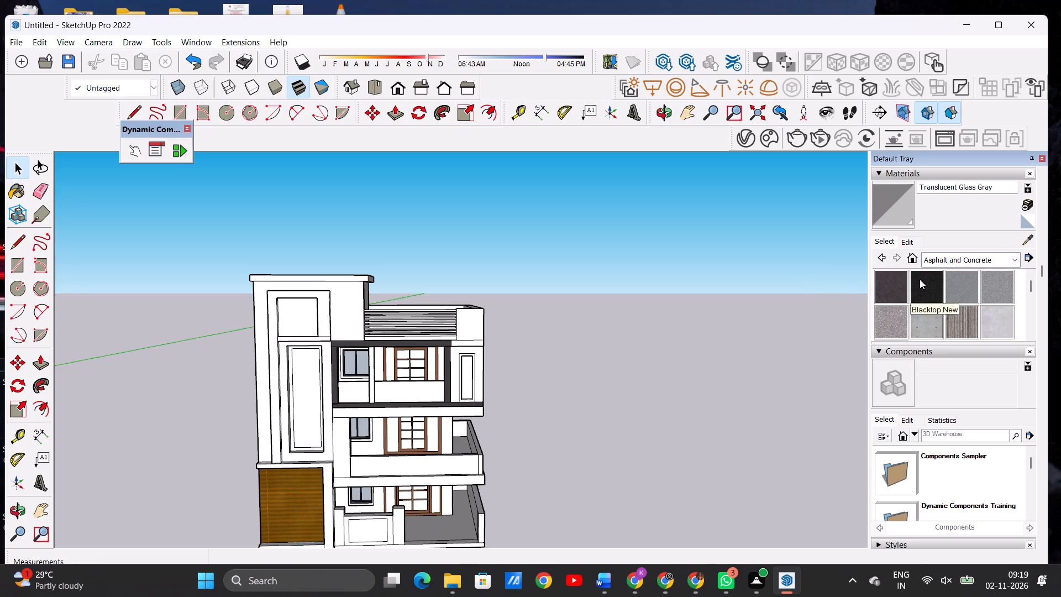
left_click(897, 286)
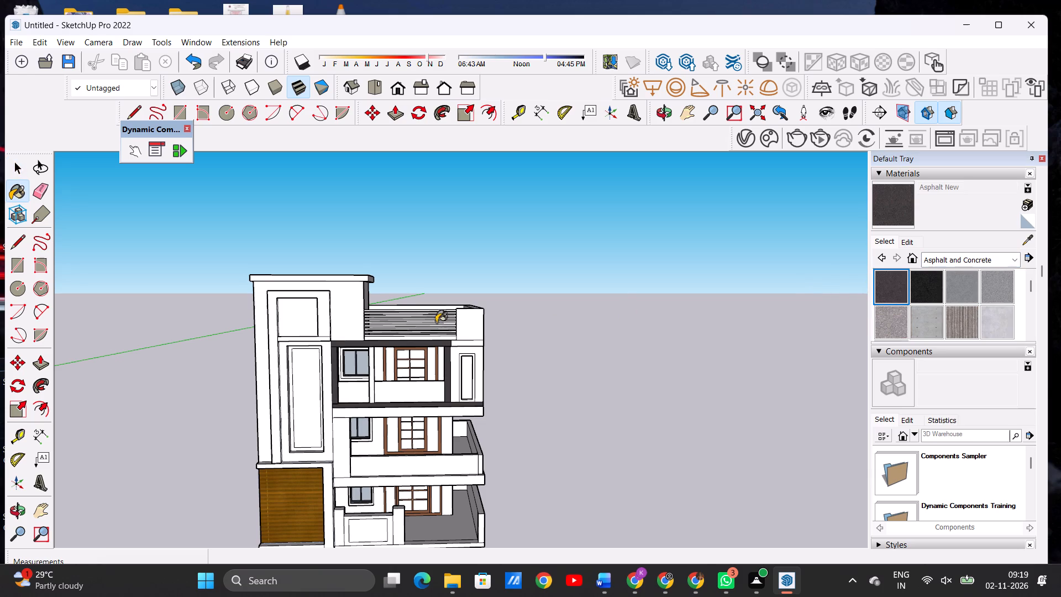
scroll(439, 318, "up", 2)
scroll(441, 317, "down", 1)
scroll(441, 317, "up", 3)
scroll(328, 409, "up", 13)
left_click(354, 346)
Paint the tower-side face of the top-floor balcony post with Asphalt New.
scroll(371, 354, "down", 3)
scroll(373, 360, "up", 1)
scroll(373, 360, "down", 2)
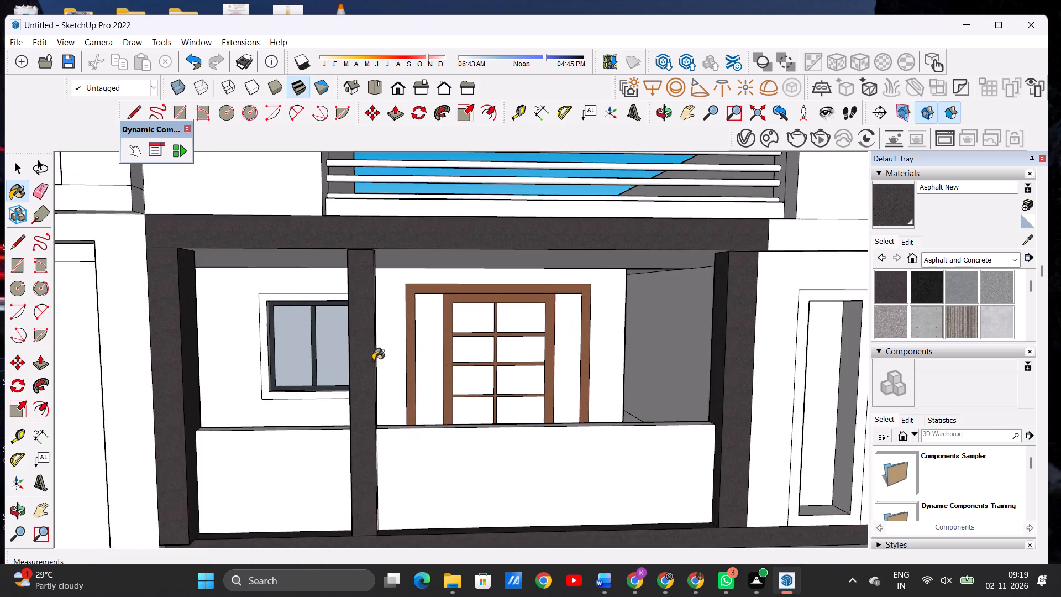
scroll(373, 360, "down", 2)
middle_click_drag(357, 378, 486, 400)
middle_click(486, 400)
scroll(448, 405, "up", 9)
scroll(432, 397, "down", 1)
scroll(432, 397, "up", 4)
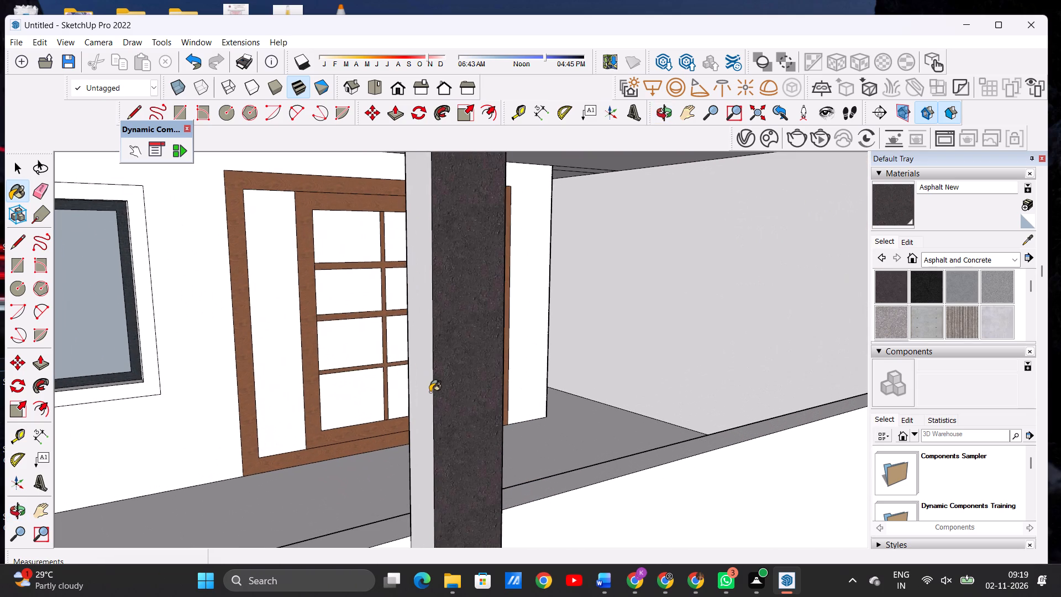
left_click(423, 384)
Paint the balcony post's opposite side face, away from the tower, with Asphalt New.
middle_click_drag(501, 364, 158, 374)
middle_click(158, 374)
scroll(418, 374, "up", 1)
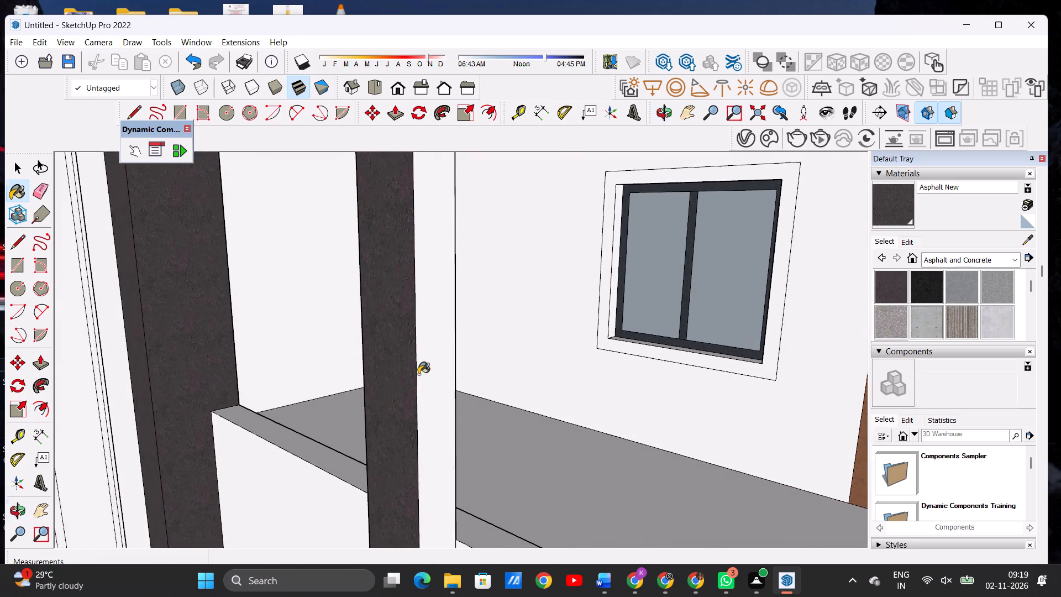
scroll(418, 374, "up", 3)
left_click(426, 369)
Paint the narrow inner face of the top-floor balcony post, facing the house wall, with Asphalt New.
scroll(471, 354, "down", 6)
middle_click_drag(430, 353, 424, 353)
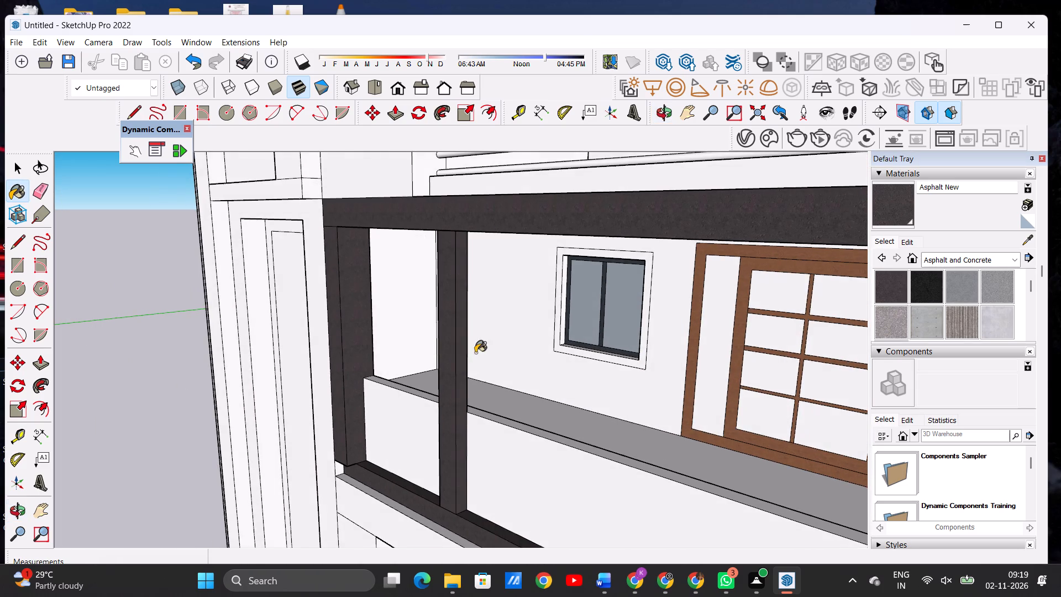
middle_click_drag(475, 353, 403, 363)
scroll(388, 368, "up", 7)
scroll(400, 357, "down", 8)
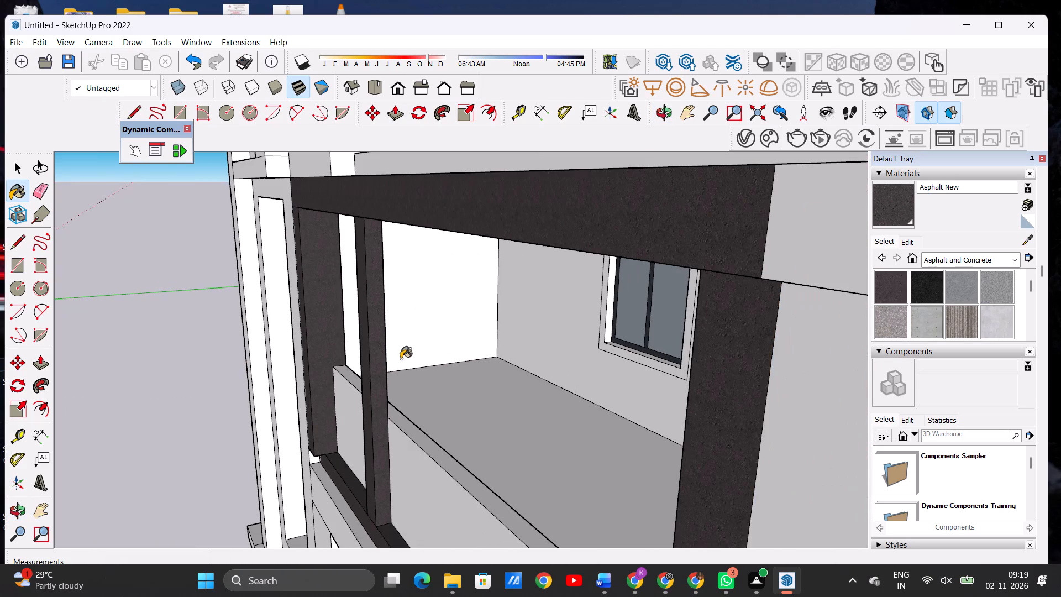
middle_click_drag(398, 353, 329, 364)
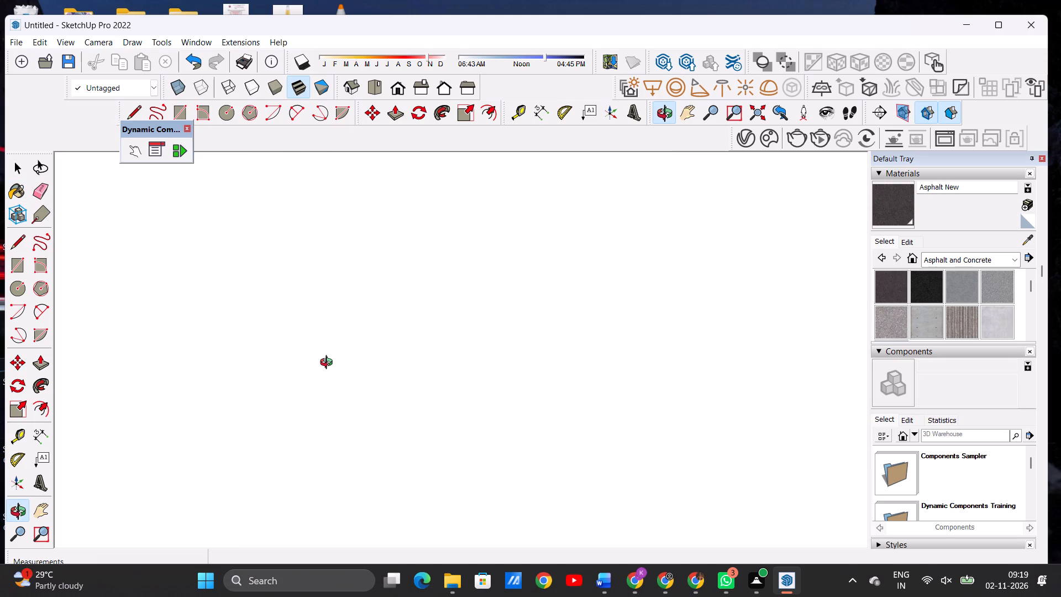
middle_click_drag(329, 364, 388, 350)
scroll(372, 347, "up", 7)
middle_click_drag(418, 344, 393, 346)
scroll(393, 346, "up", 1)
scroll(414, 346, "down", 1)
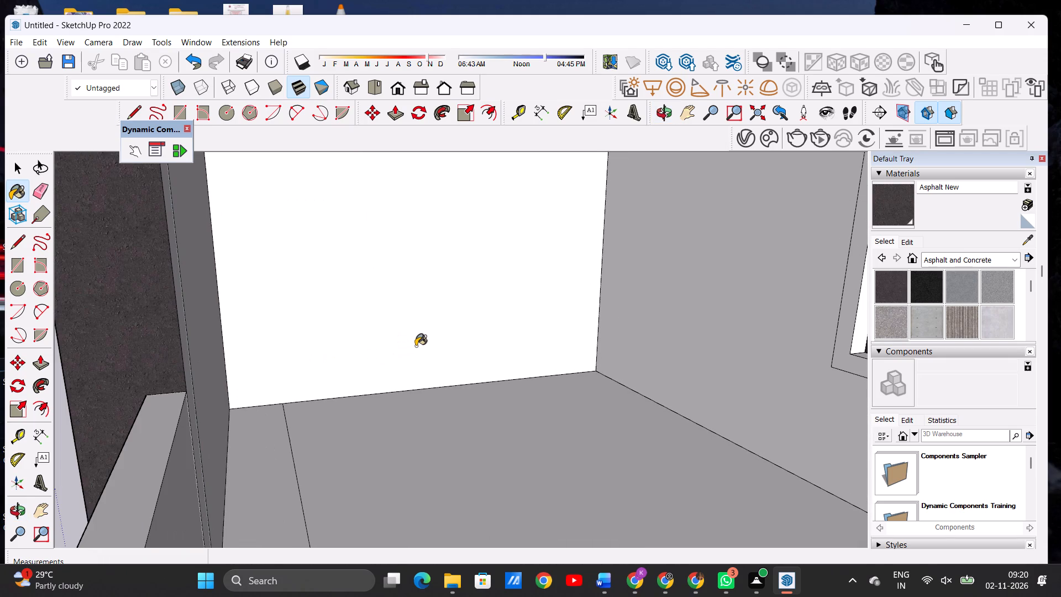
scroll(313, 357, "down", 2)
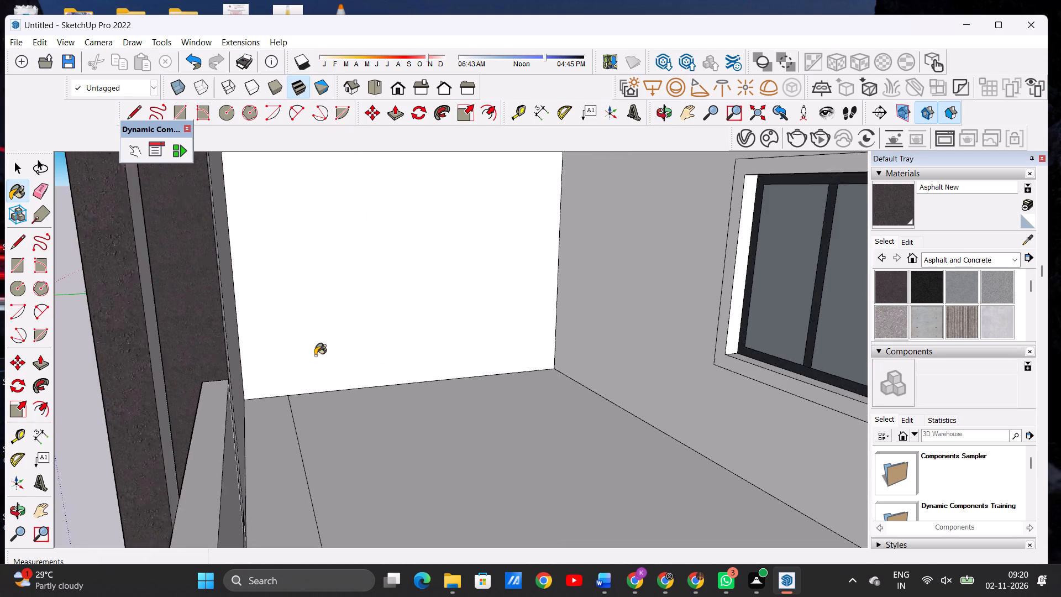
scroll(315, 355, "down", 1)
scroll(216, 407, "up", 6)
left_click(179, 419)
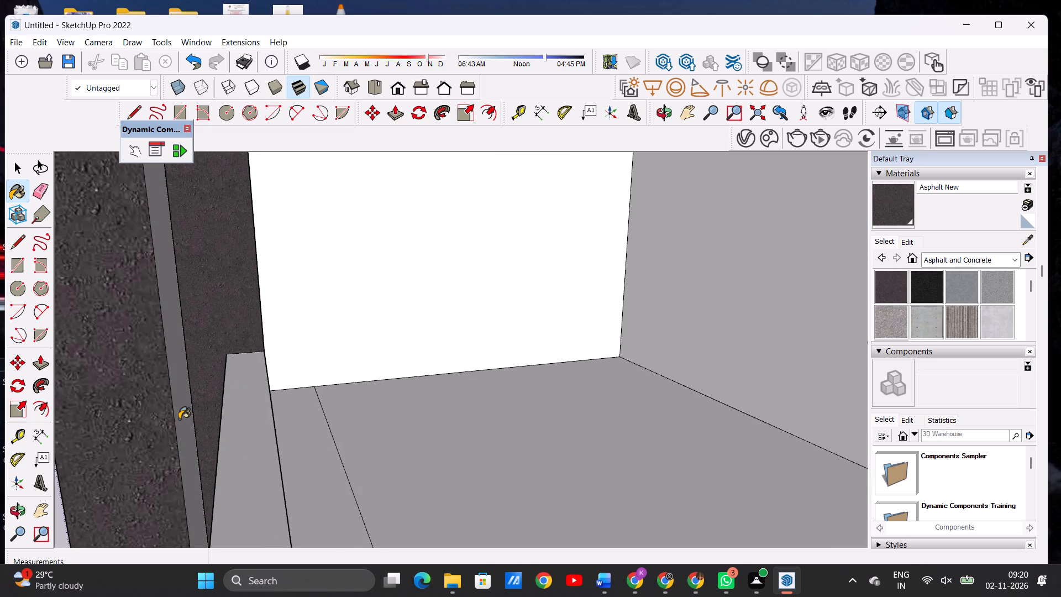
Examine the painted top-floor balcony surround, post and parapet from the front of the building.
middle_click_drag(206, 402, 387, 376)
scroll(290, 391, "down", 13)
scroll(287, 392, "up", 1)
scroll(290, 394, "down", 2)
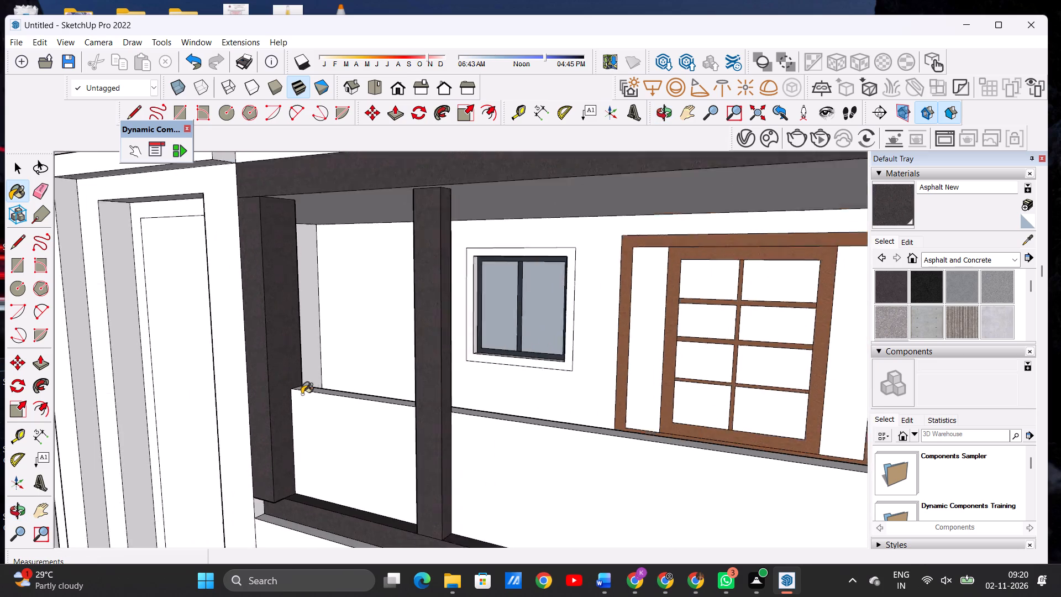
scroll(302, 394, "down", 12)
middle_click_drag(321, 421, 466, 400)
scroll(367, 414, "down", 7)
scroll(410, 432, "up", 4)
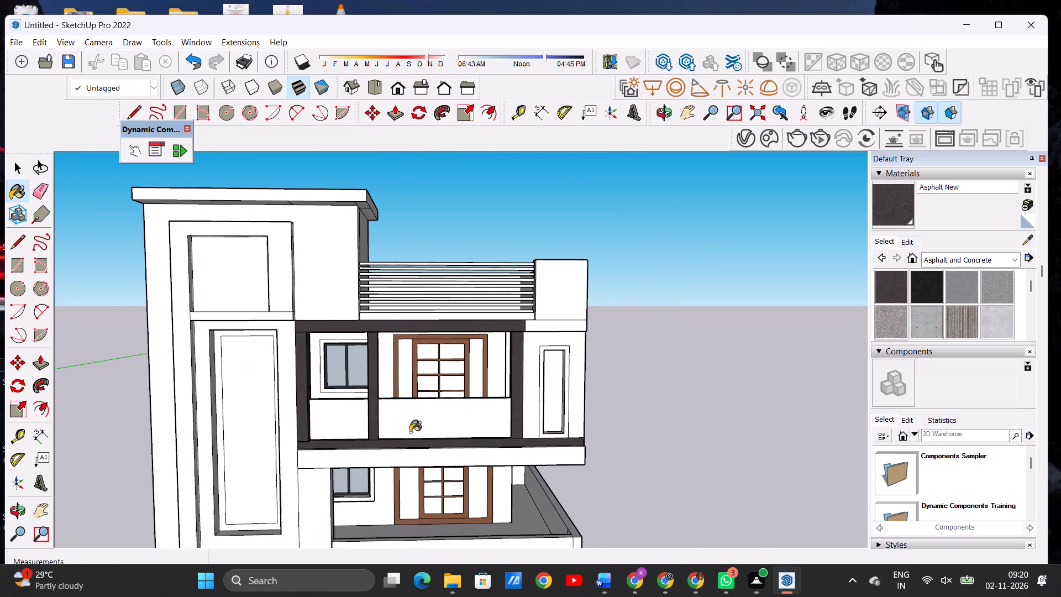
key("space")
scroll(443, 360, "down", 11)
scroll(440, 360, "up", 1)
scroll(408, 405, "up", 3)
scroll(408, 405, "down", 1)
scroll(408, 405, "up", 5)
scroll(438, 345, "down", 1)
scroll(443, 345, "up", 5)
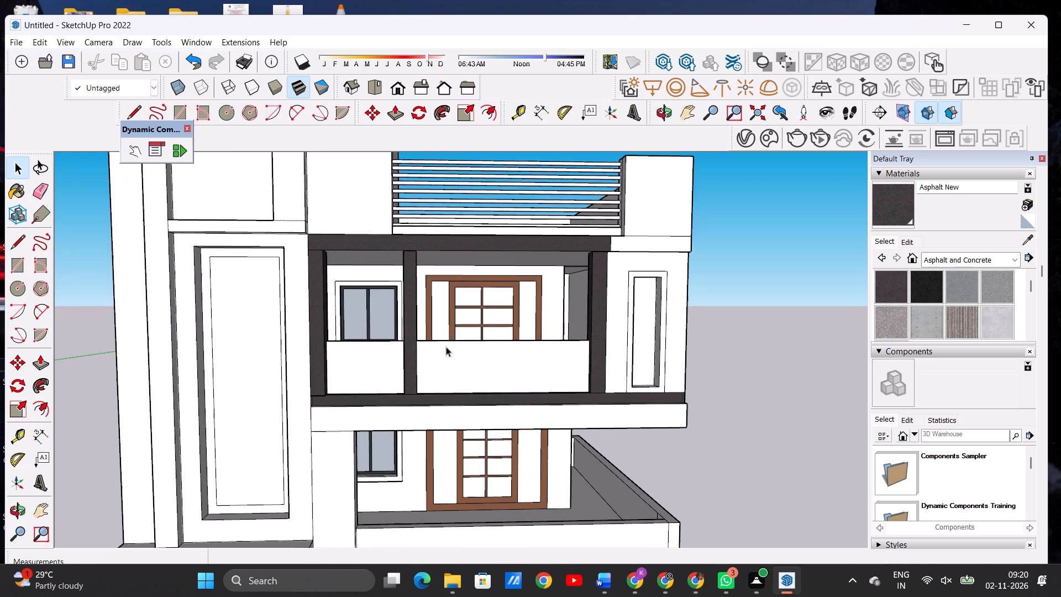
scroll(378, 412, "down", 1)
scroll(378, 412, "up", 1)
scroll(378, 412, "down", 2)
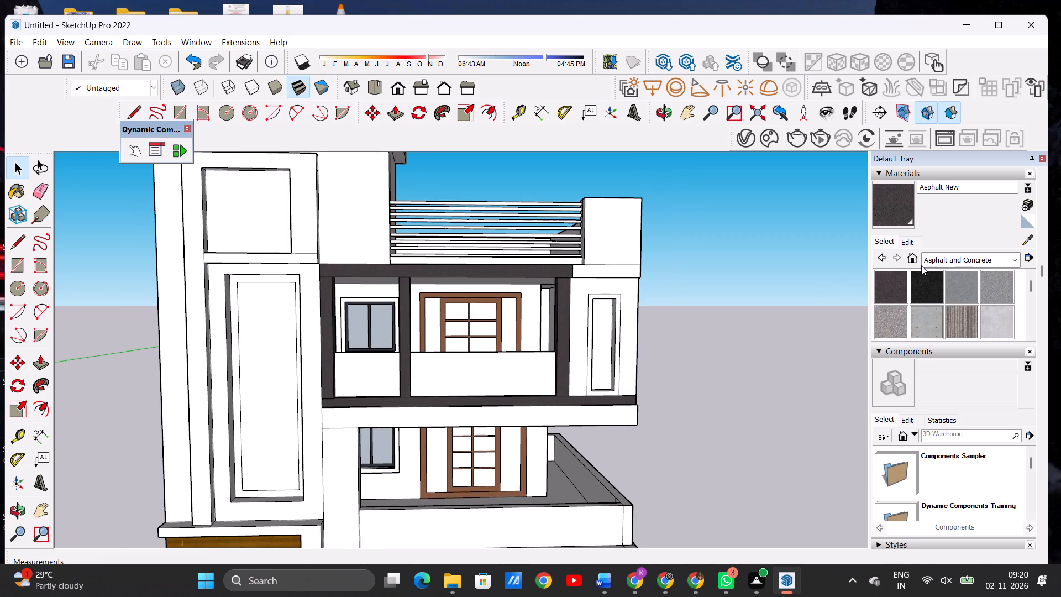
Paint the front faces of both top-floor balcony parapet panels with Translucent Glass Safety from the Glass and Mirrors materials.
left_click(929, 254)
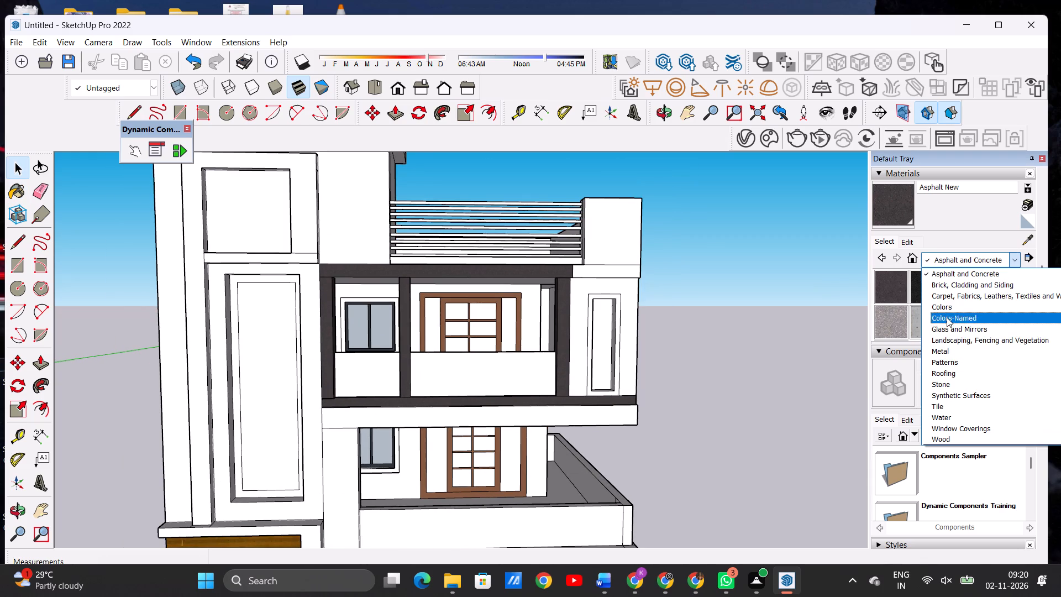
left_click(945, 329)
scroll(929, 314, "down", 2)
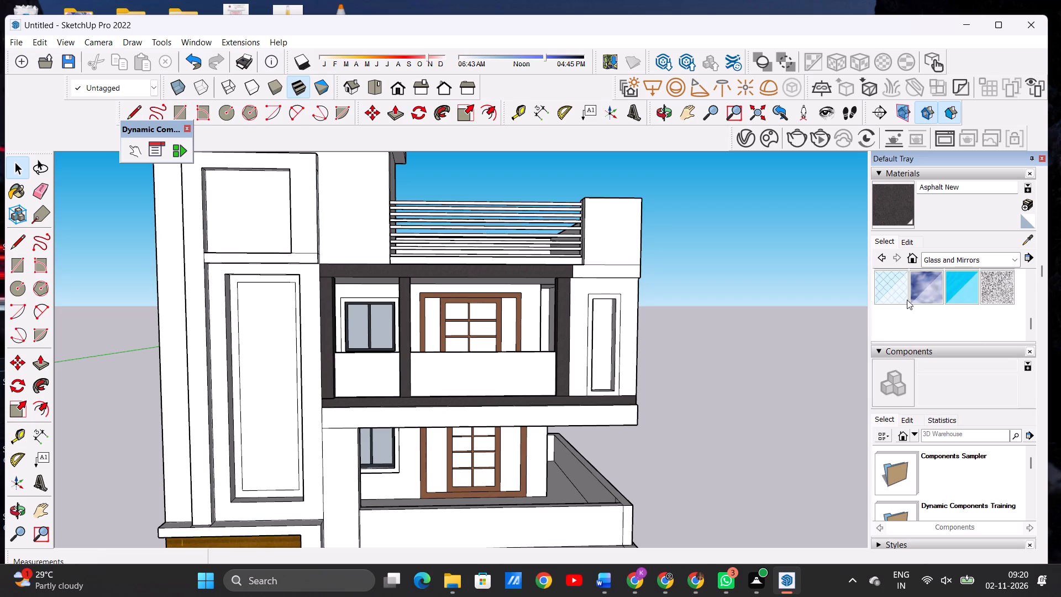
left_click(896, 289)
scroll(403, 447, "up", 3)
scroll(402, 436, "down", 1)
scroll(479, 339, "up", 5)
left_click(479, 339)
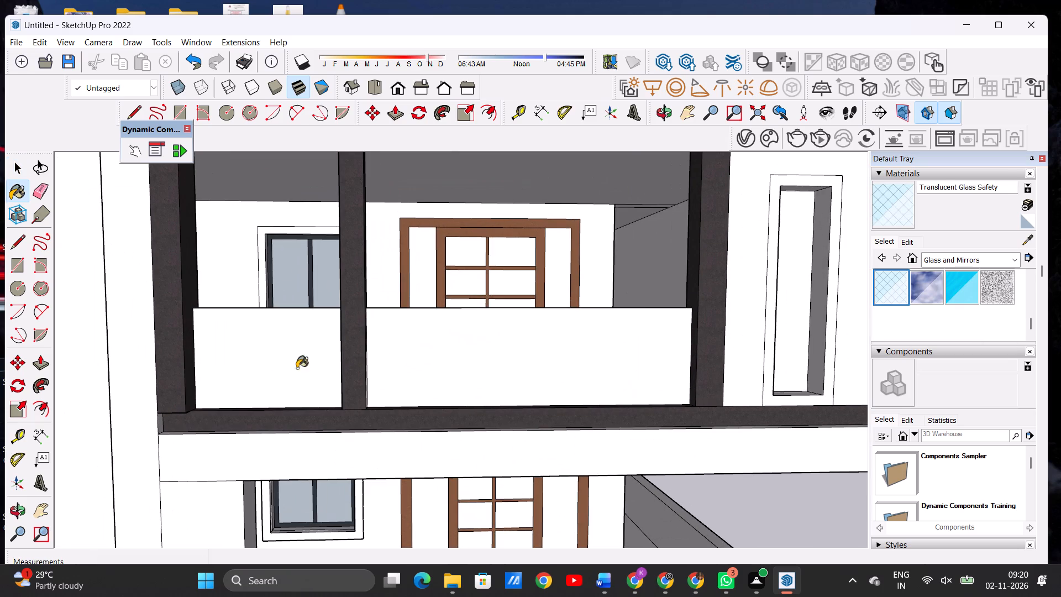
left_click(270, 368)
scroll(413, 381, "down", 6)
scroll(424, 355, "up", 6)
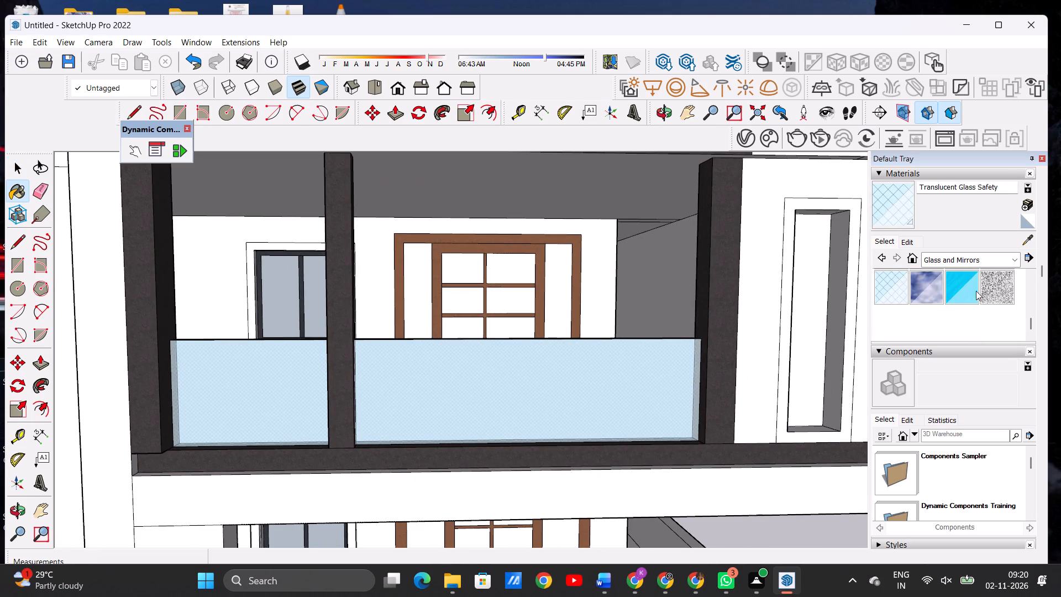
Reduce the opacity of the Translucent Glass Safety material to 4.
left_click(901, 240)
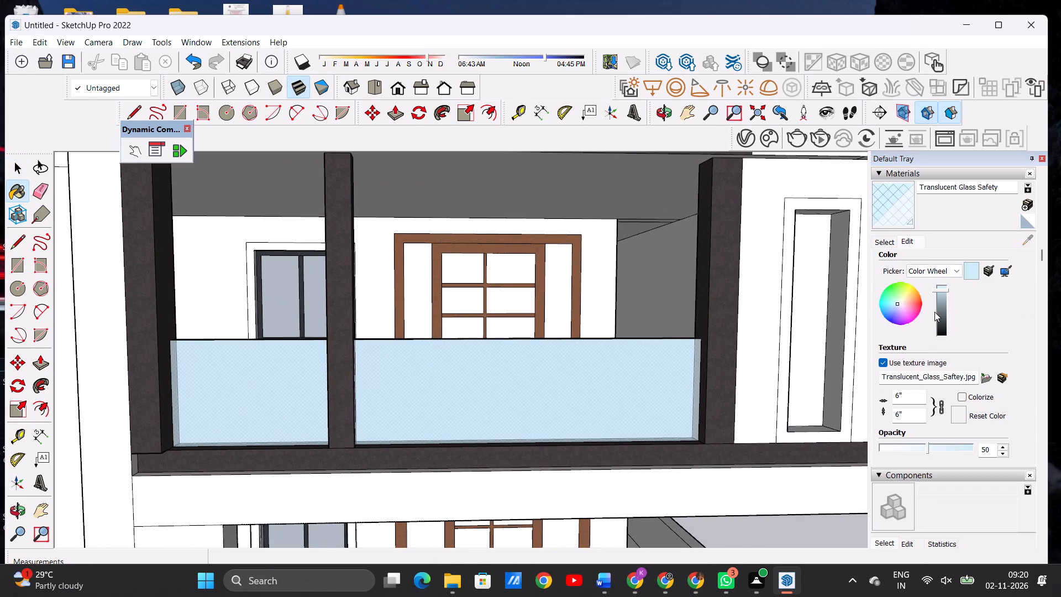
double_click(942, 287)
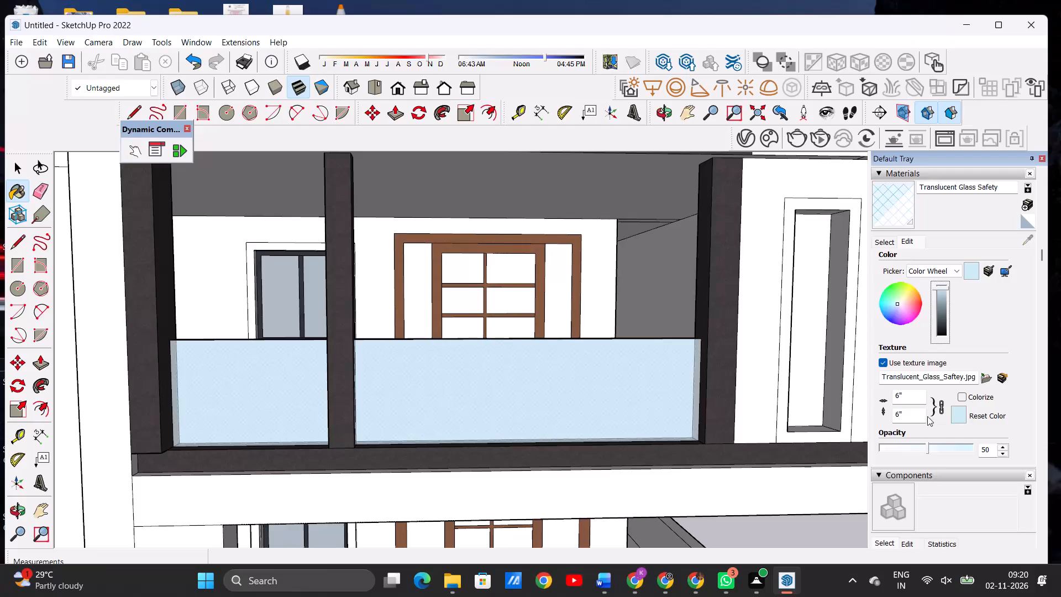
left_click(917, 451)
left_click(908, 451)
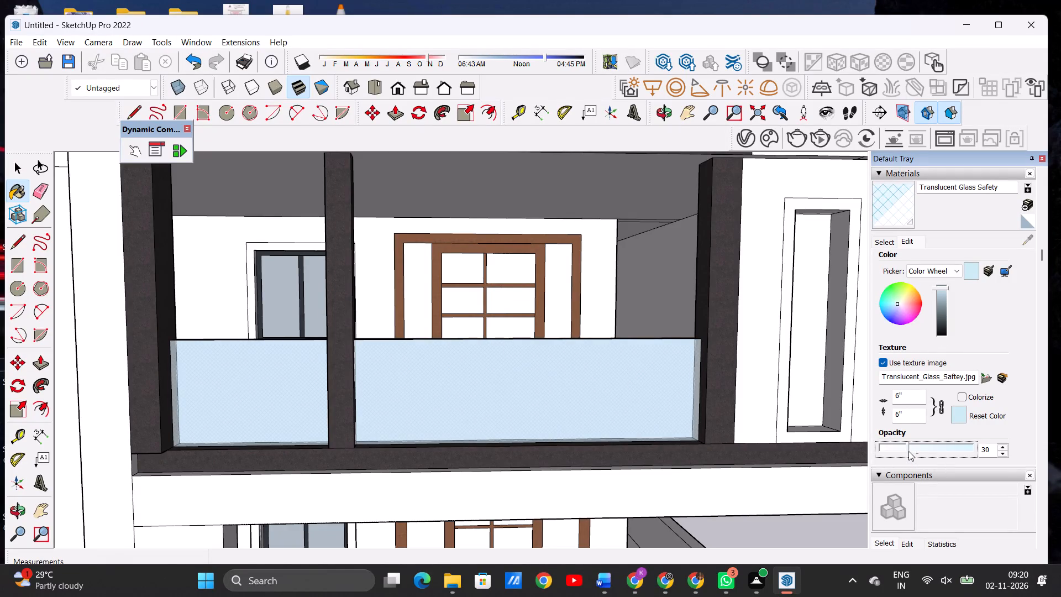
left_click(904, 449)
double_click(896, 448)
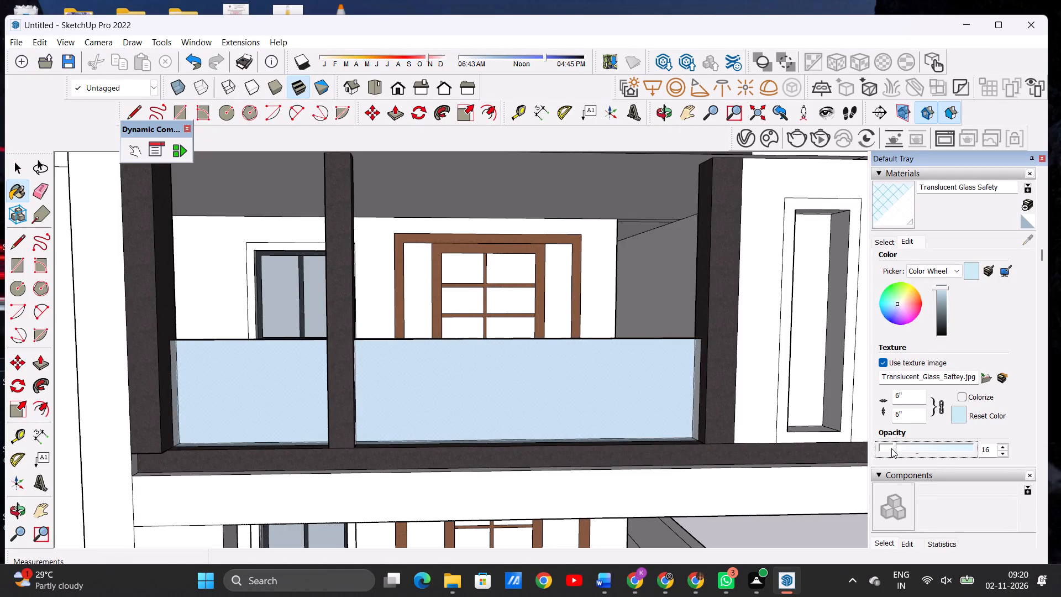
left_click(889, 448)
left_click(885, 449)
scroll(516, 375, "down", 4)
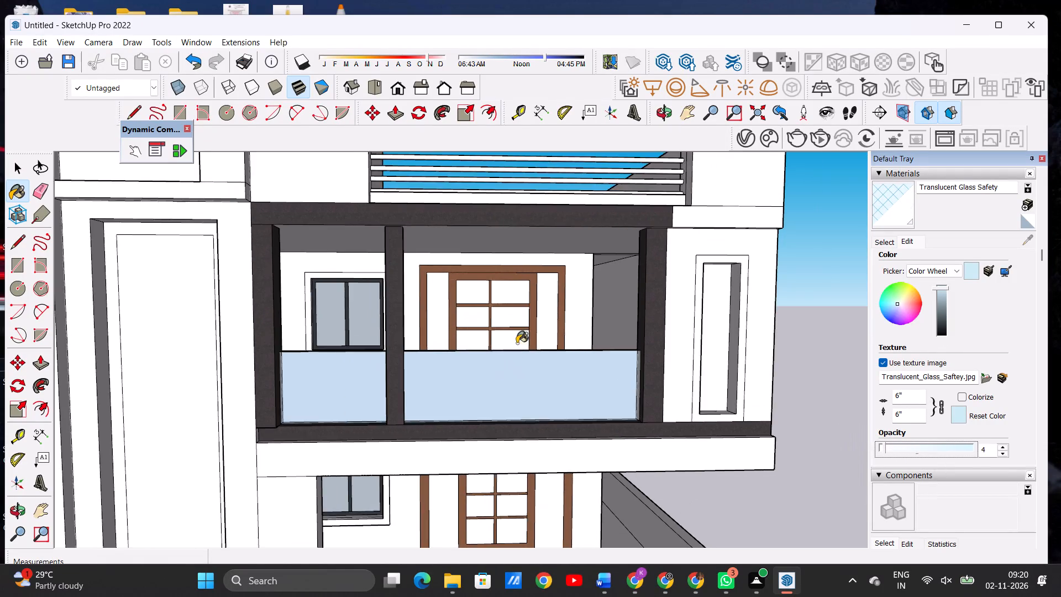
Paint the inner face of the top-floor balcony parapet, facing the balcony floor, with Translucent Glass Safety.
scroll(513, 339, "up", 3)
scroll(512, 338, "down", 1)
scroll(512, 338, "up", 3)
scroll(341, 478, "up", 1)
scroll(437, 303, "down", 3)
scroll(450, 305, "up", 1)
scroll(459, 306, "down", 2)
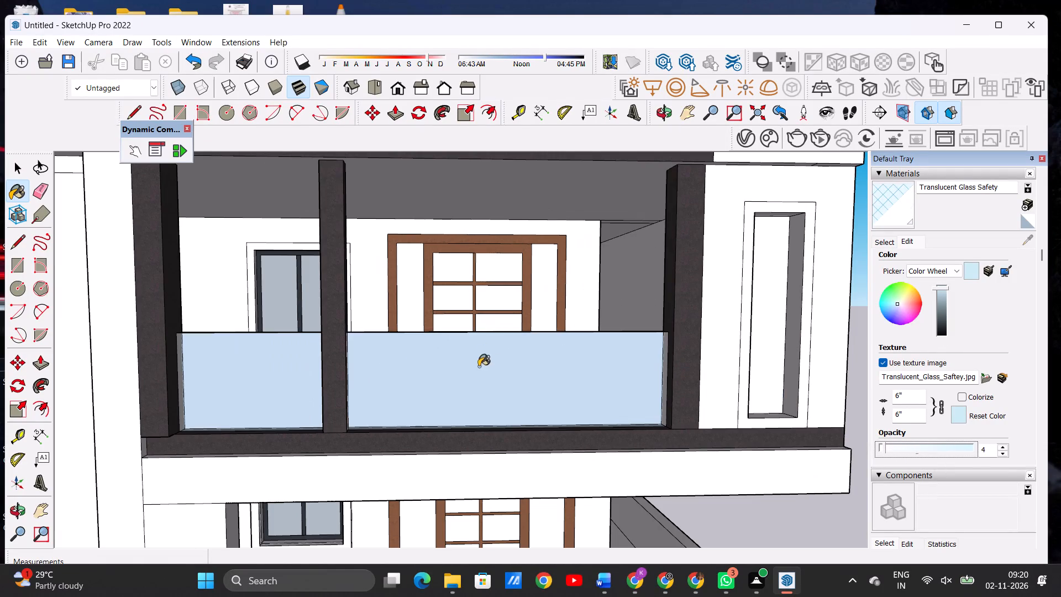
middle_click(263, 412)
middle_click_drag(252, 417, 241, 421)
middle_click_drag(230, 423, 224, 425)
scroll(284, 382, "up", 1)
scroll(361, 321, "down", 5)
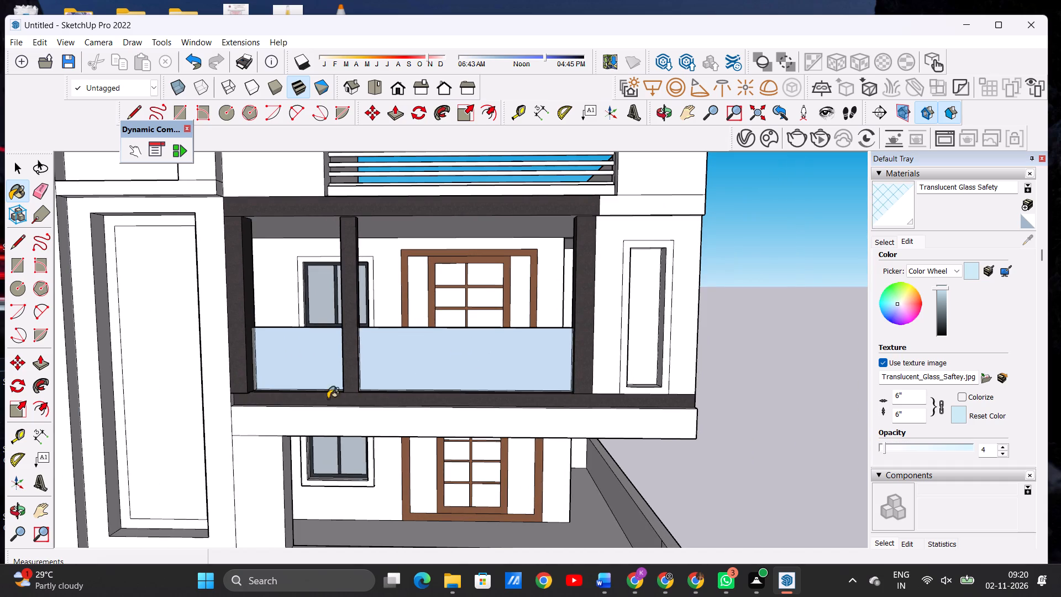
left_click(662, 112)
left_click_drag(635, 241, 414, 393)
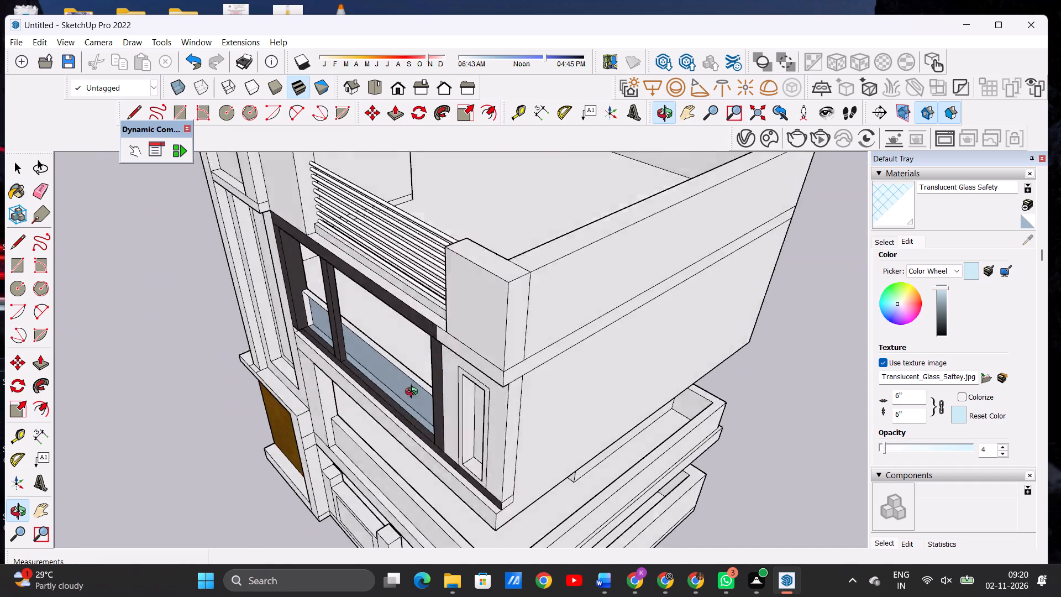
left_click_drag(414, 393, 411, 397)
scroll(360, 353, "up", 1)
scroll(360, 353, "down", 1)
scroll(360, 353, "up", 8)
scroll(424, 326, "down", 1)
scroll(424, 326, "up", 3)
left_click_drag(444, 347, 424, 331)
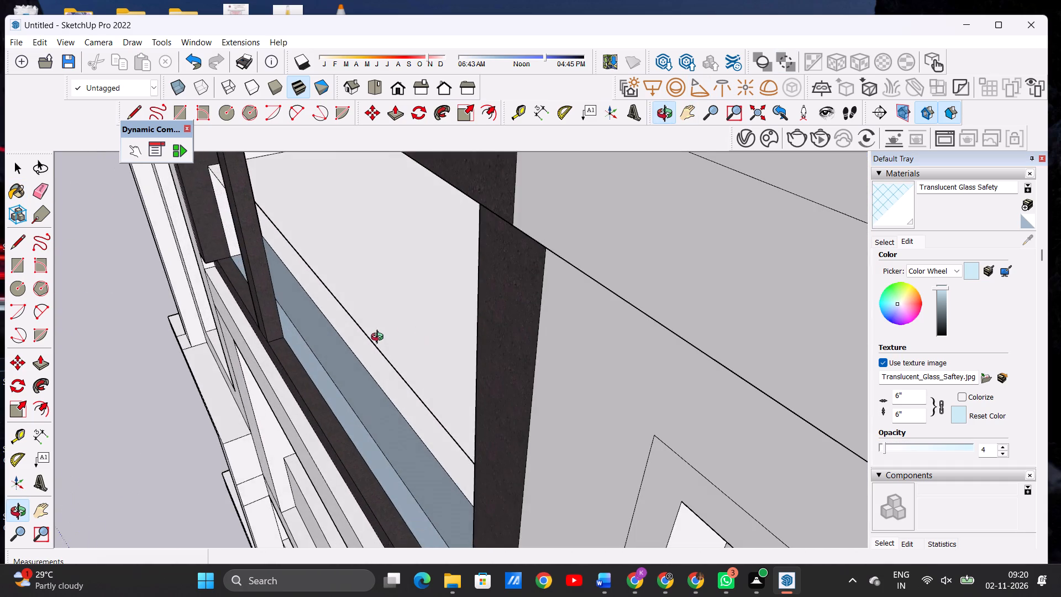
scroll(378, 340, "up", 3)
scroll(378, 340, "down", 1)
scroll(378, 340, "up", 3)
left_click(445, 306)
scroll(431, 322, "up", 6)
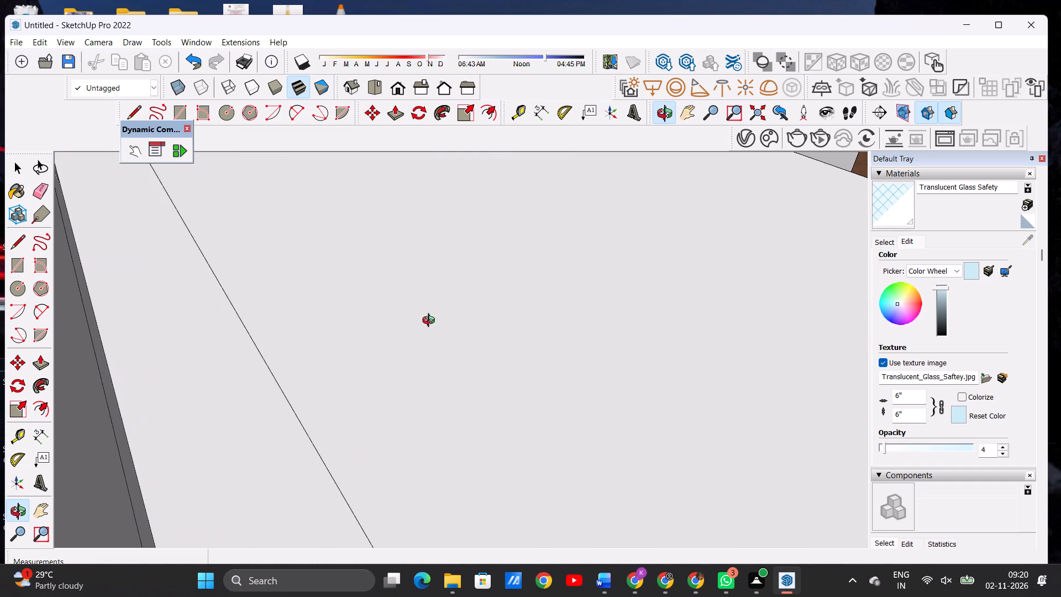
left_click(431, 322)
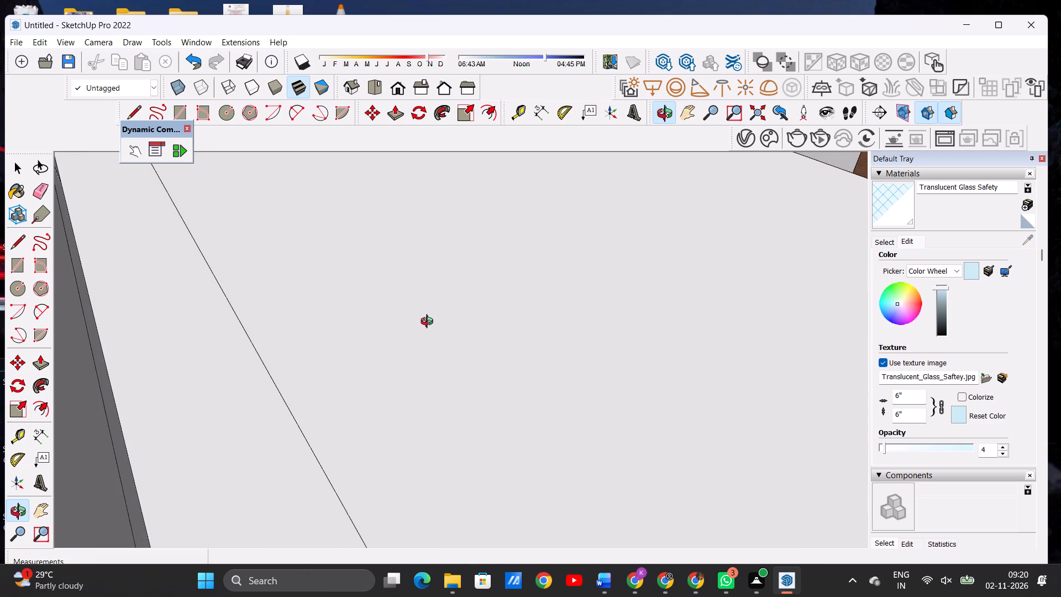
left_click(878, 202)
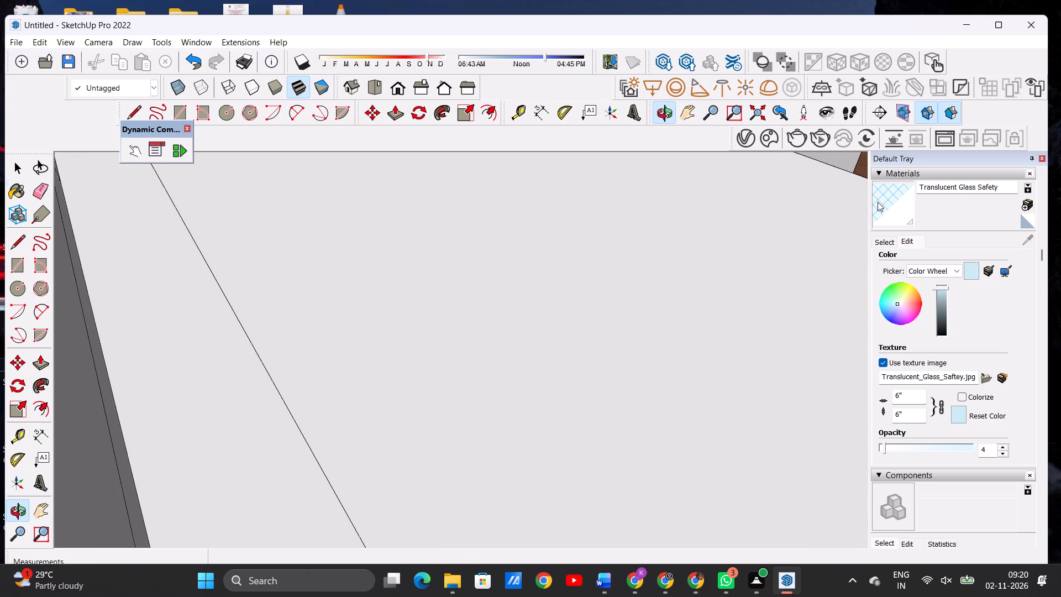
left_click(90, 423)
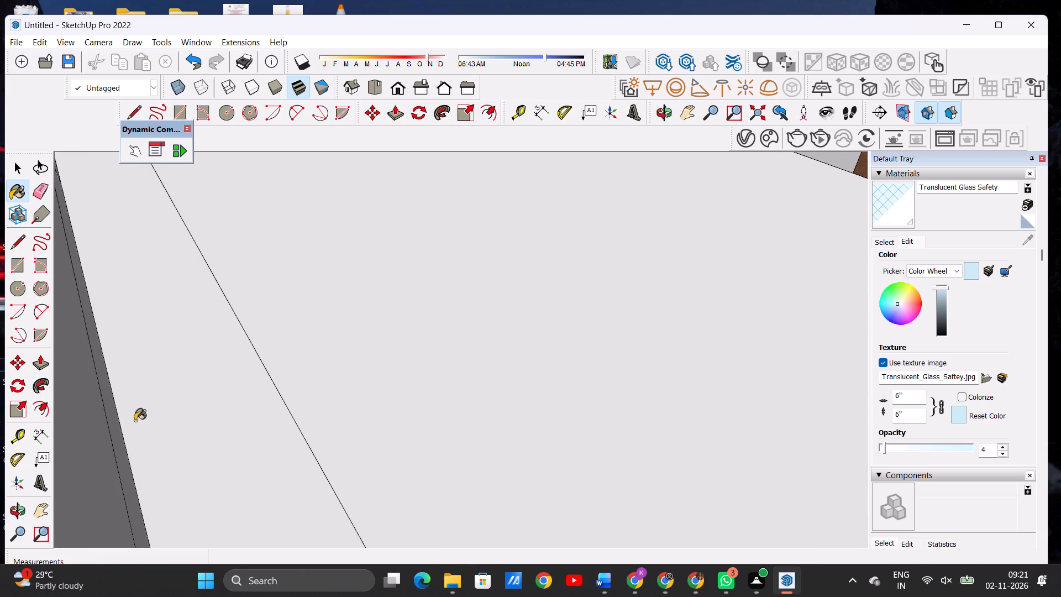
Set the opacity of the Translucent Glass Safety material to 21.
middle_click_drag(135, 421, 358, 324)
scroll(352, 378, "down", 14)
scroll(374, 380, "up", 1)
scroll(374, 380, "down", 2)
scroll(374, 380, "up", 1)
scroll(374, 380, "down", 13)
middle_click_drag(395, 385, 450, 347)
scroll(451, 347, "up", 2)
scroll(451, 347, "down", 1)
scroll(451, 347, "up", 9)
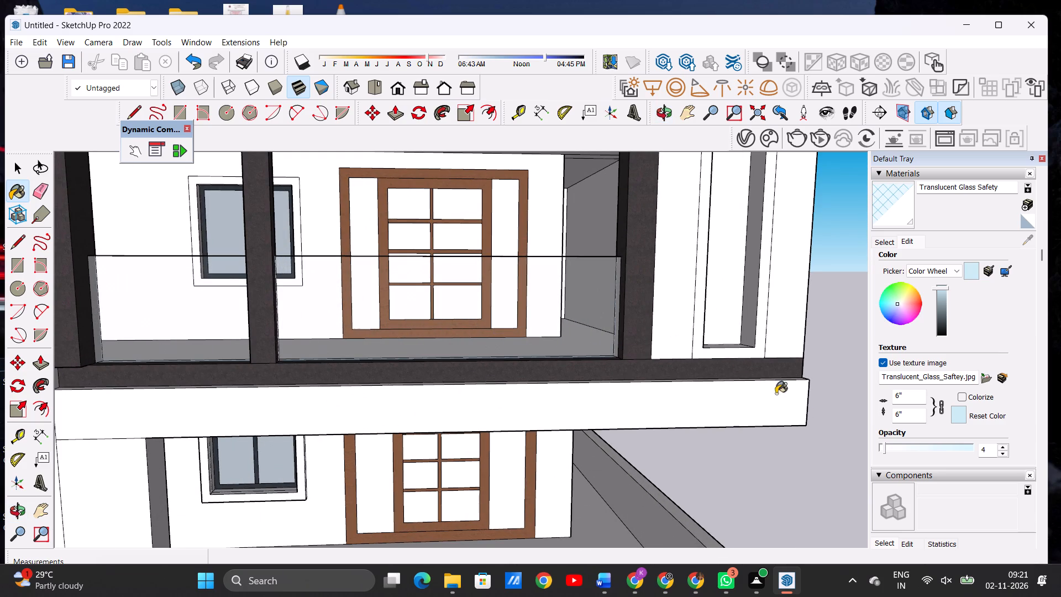
left_click(901, 450)
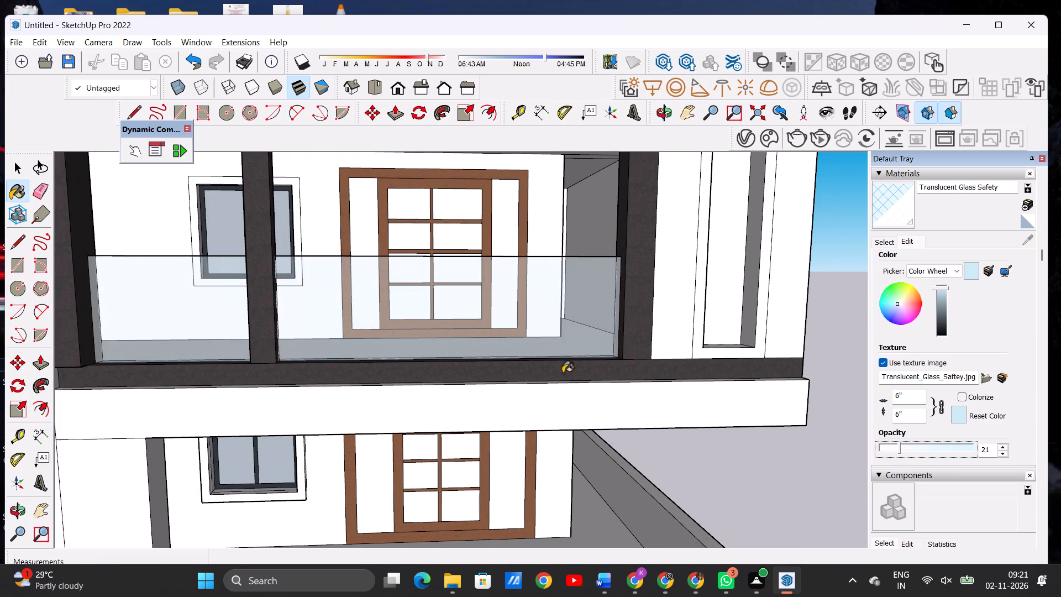
Paint the front face of the parapet on the balcony one floor below with Translucent Glass Gray.
scroll(495, 356, "down", 7)
scroll(429, 335, "down", 4)
scroll(283, 325, "down", 2)
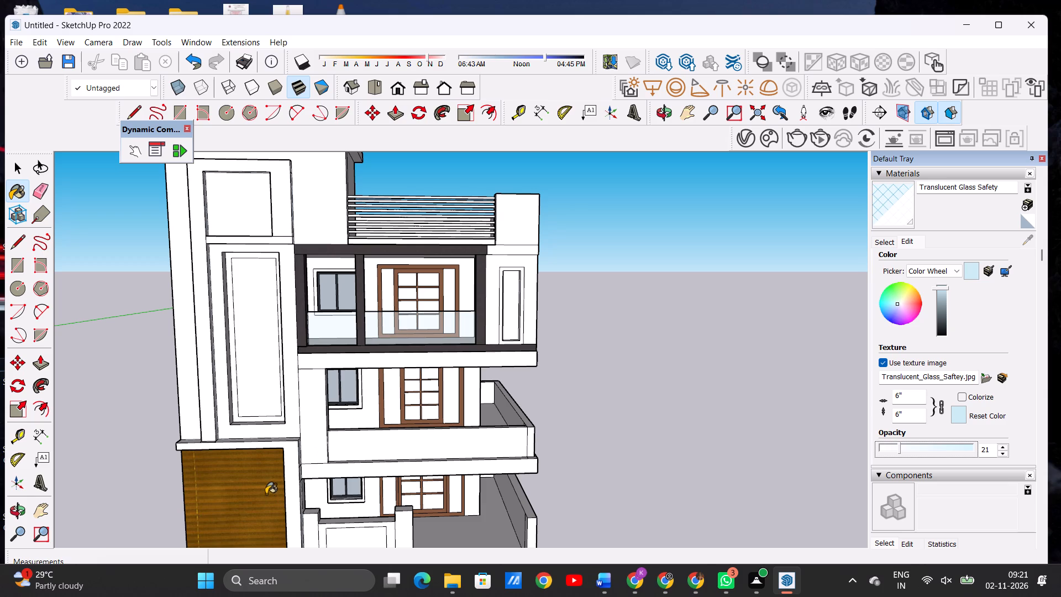
scroll(464, 465, "up", 7)
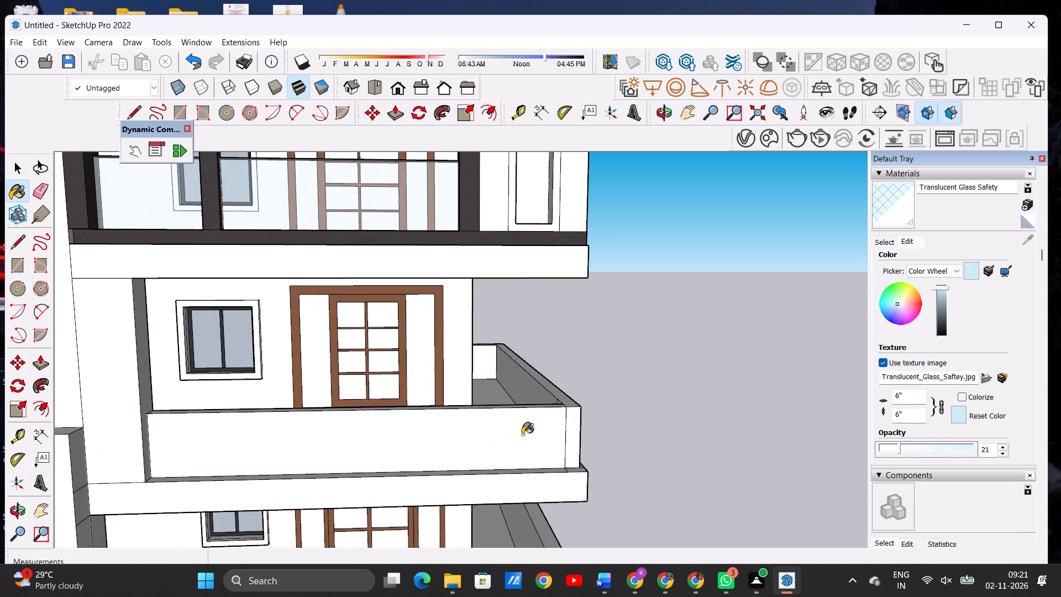
key("space")
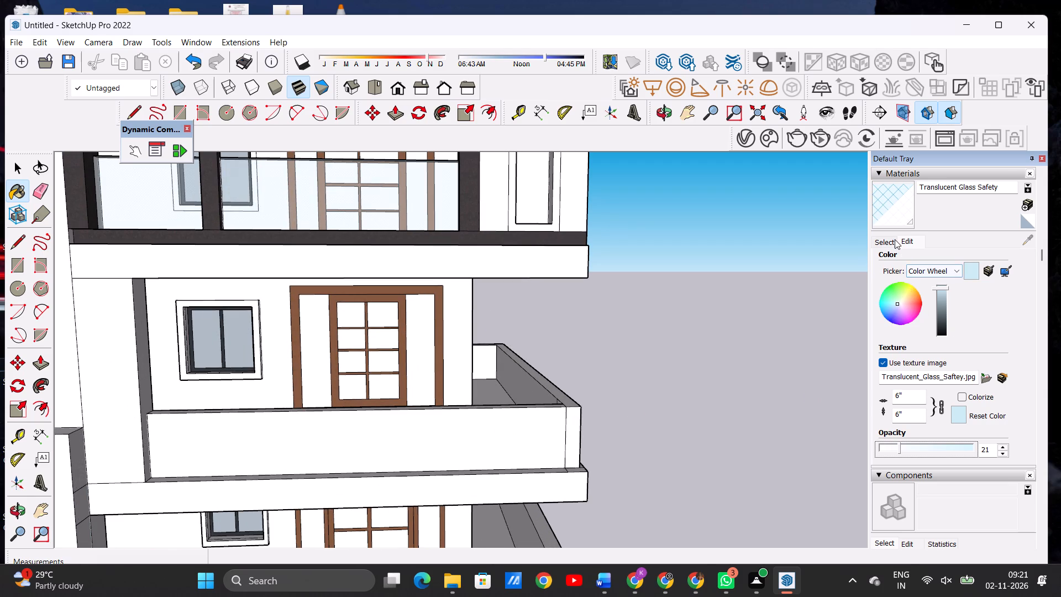
left_click(891, 242)
left_click(1001, 323)
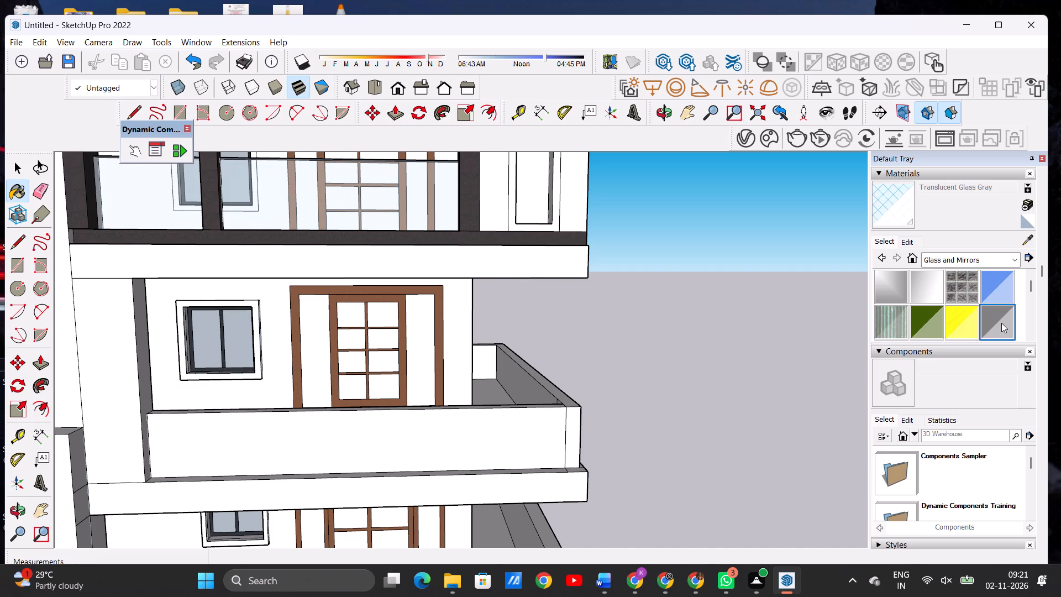
scroll(477, 437, "up", 5)
left_click(477, 437)
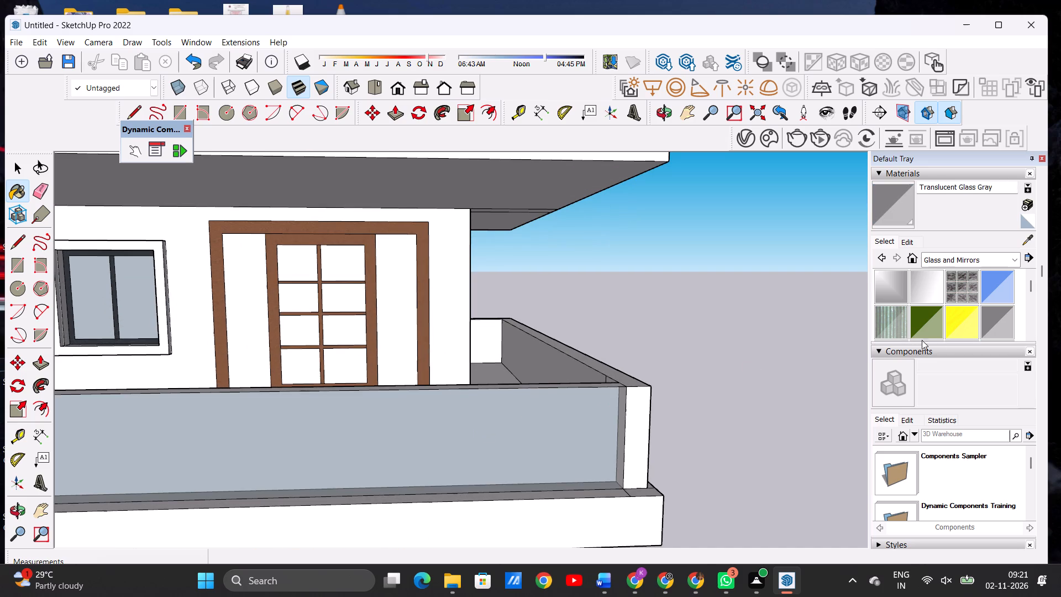
Paint the inner face of the front parapet on the balcony below the top floor with Translucent Glass Gray.
scroll(541, 417, "down", 4)
middle_click_drag(454, 452, 409, 463)
middle_click_drag(406, 461, 405, 454)
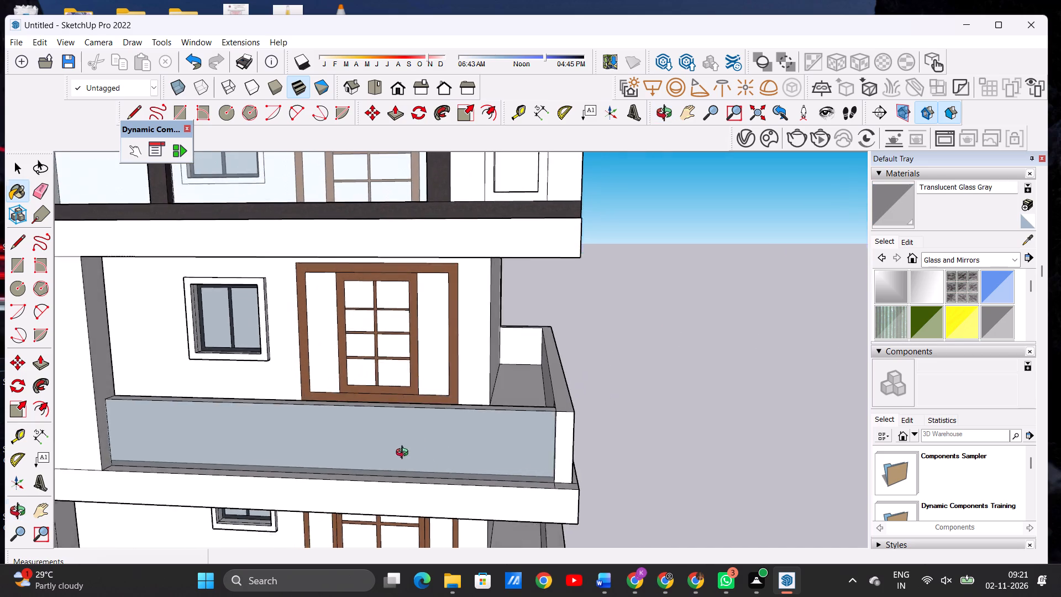
middle_click_drag(405, 454, 406, 451)
middle_click_drag(450, 441, 288, 534)
scroll(303, 456, "up", 5)
middle_click_drag(358, 404, 246, 403)
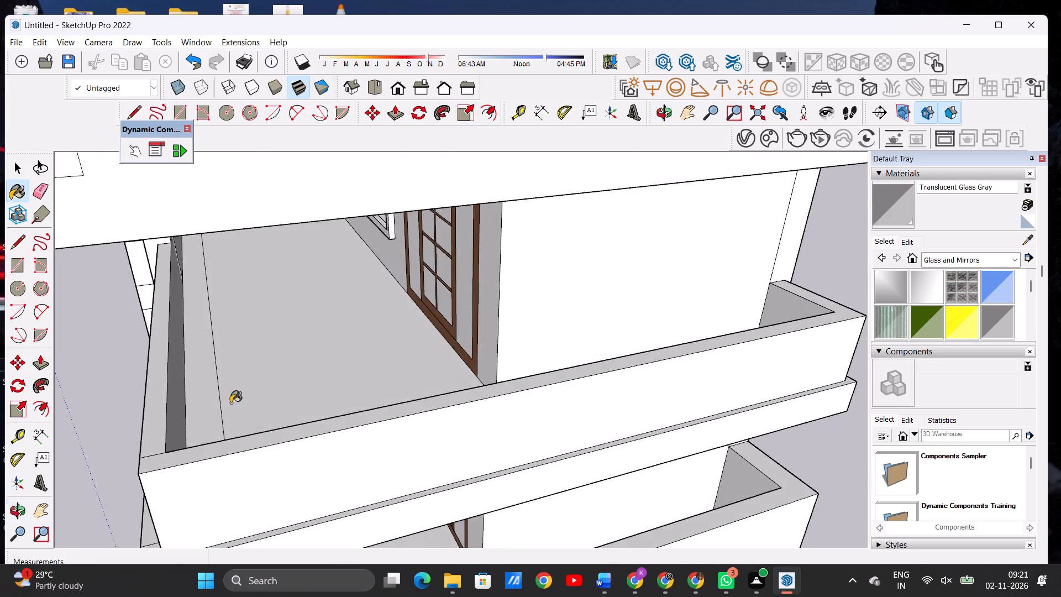
scroll(204, 405, "up", 4)
scroll(193, 411, "down", 1)
scroll(187, 417, "up", 1)
left_click(156, 426)
middle_click_drag(161, 453, 435, 384)
scroll(434, 390, "up", 1)
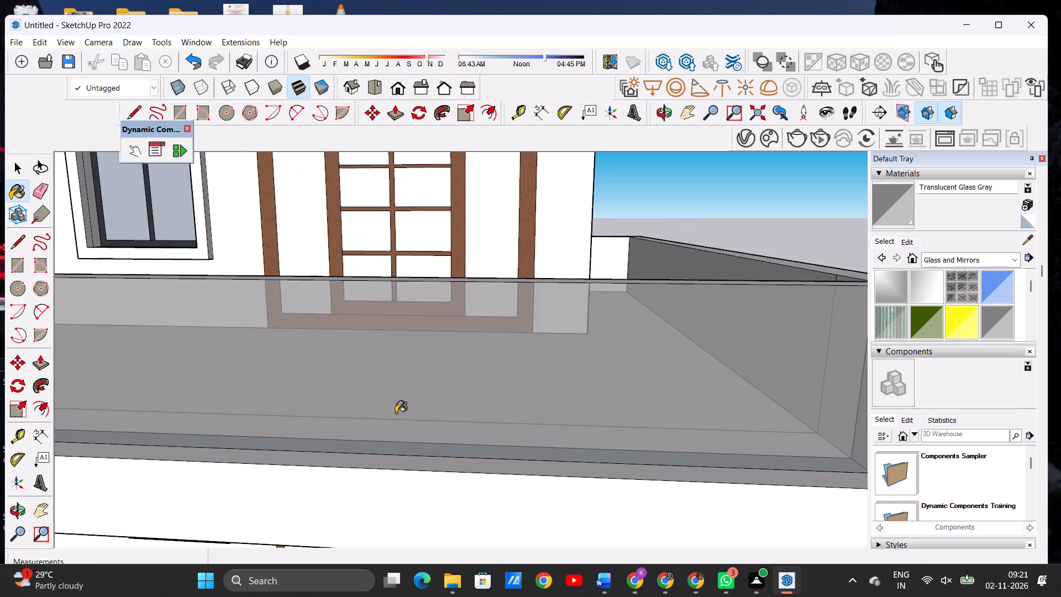
Darken the colour of the Translucent Glass Gray material to a deeper grey.
scroll(396, 413, "down", 18)
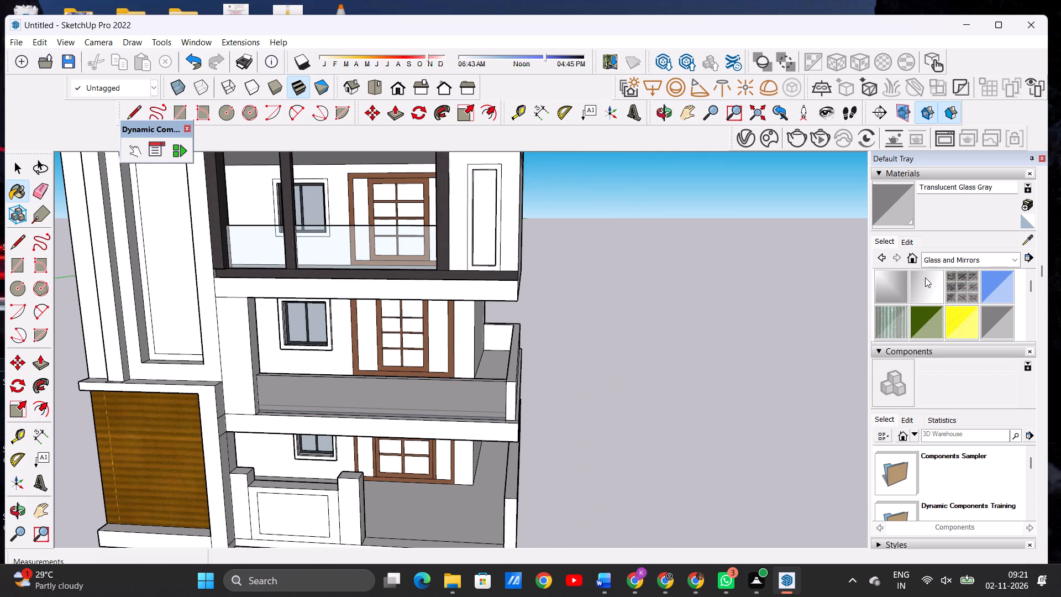
left_click(908, 239)
left_click(939, 320)
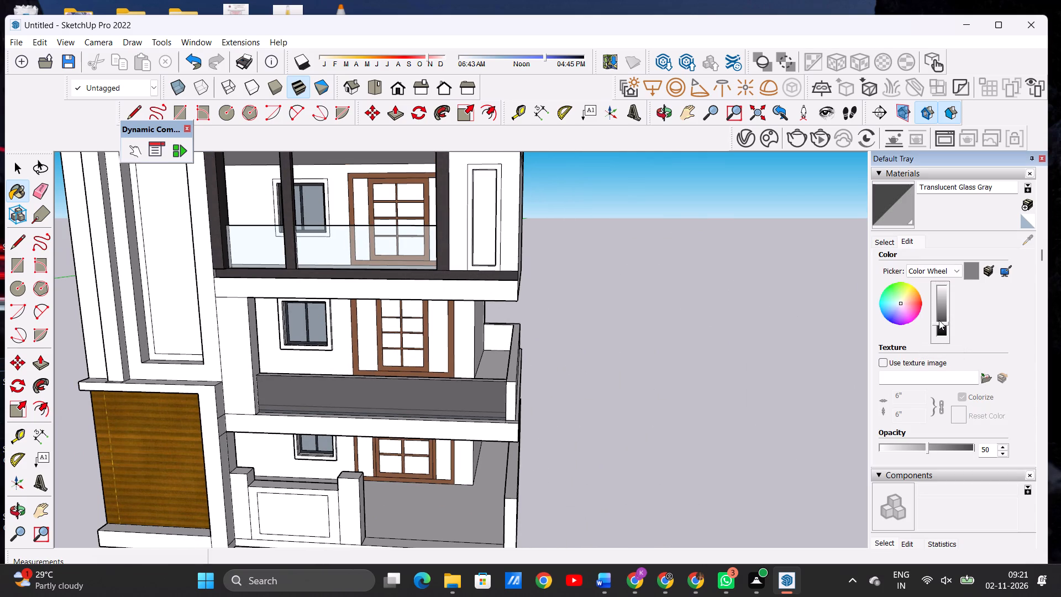
left_click(939, 316)
Paint the inner and outer faces of the long side parapet on the same balcony with Translucent Glass Gray.
scroll(490, 370, "up", 5)
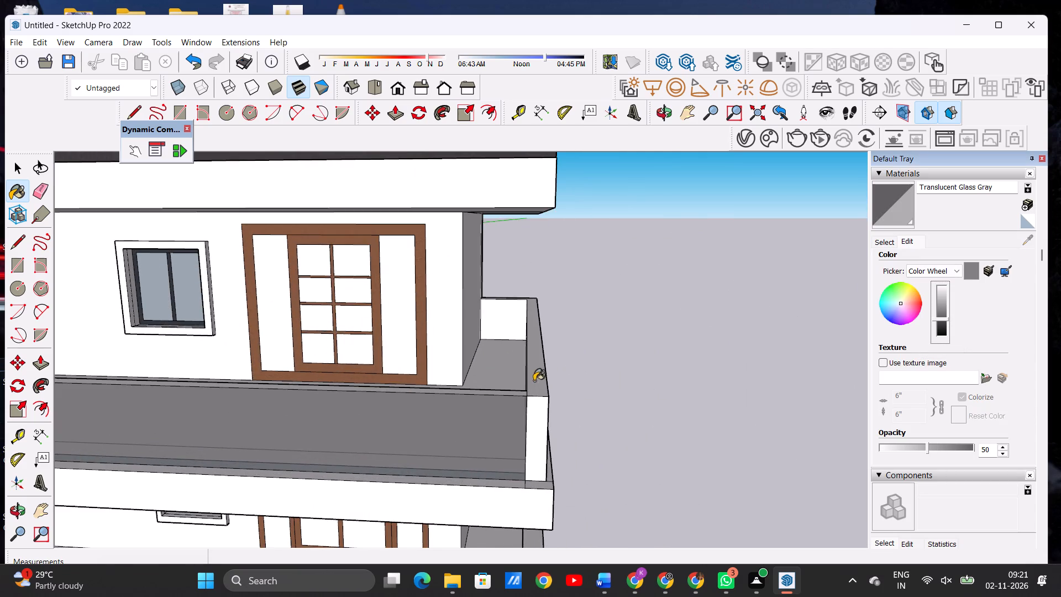
scroll(538, 385, "down", 4)
scroll(513, 366, "up", 6)
scroll(574, 374, "up", 4)
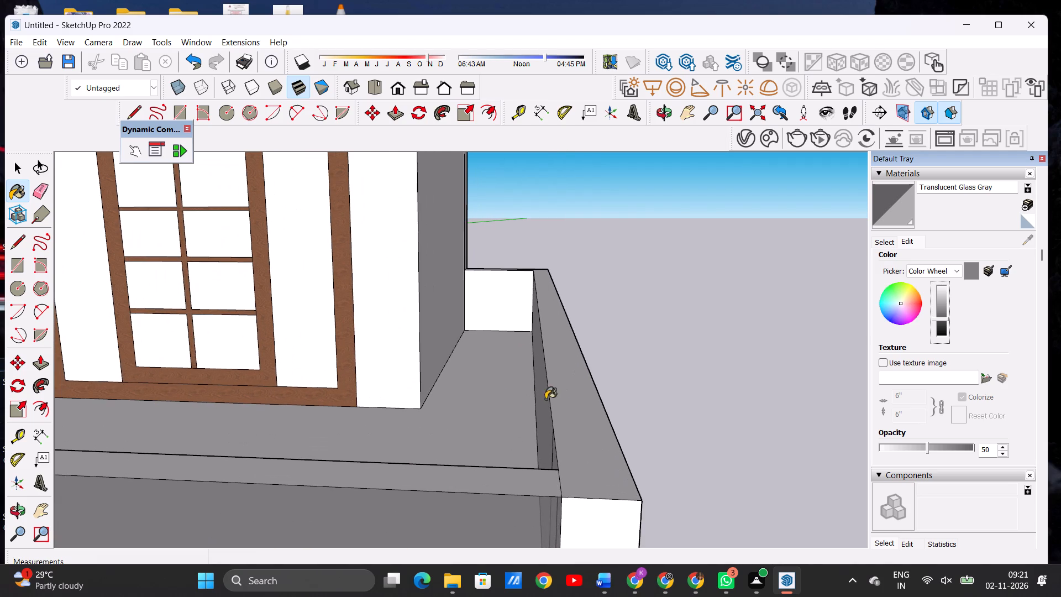
left_click(541, 404)
middle_click_drag(595, 409, 397, 387)
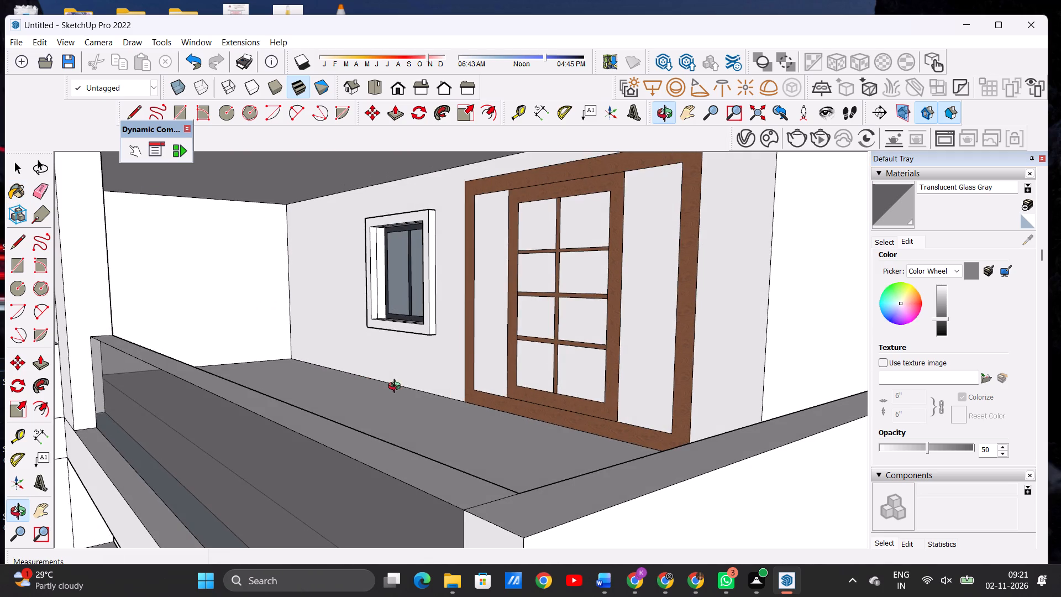
middle_click_drag(397, 387, 393, 386)
left_click(624, 526)
scroll(586, 446, "down", 20)
scroll(586, 446, "down", 1)
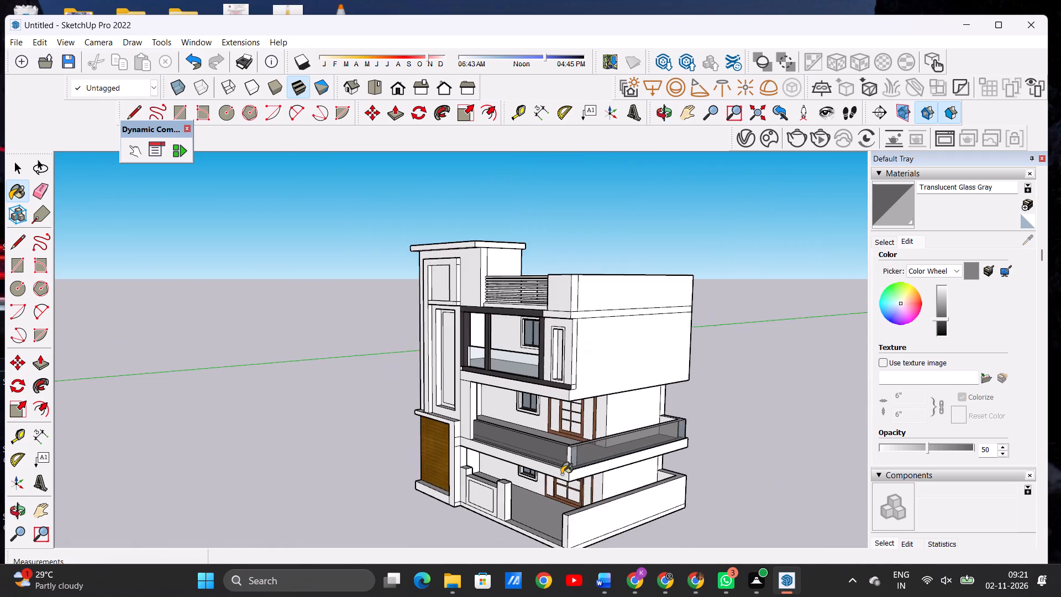
Paint the front-facing corner end of the side parapet on that balcony with Translucent Glass Gray.
middle_click_drag(558, 478, 703, 456)
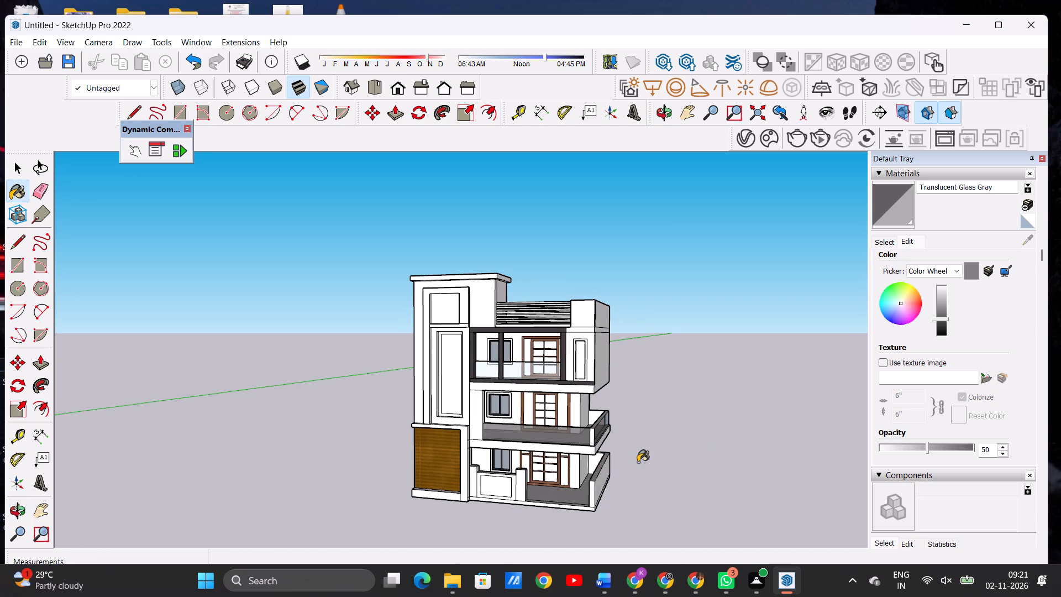
scroll(597, 444, "up", 3)
scroll(596, 445, "down", 1)
scroll(596, 445, "up", 15)
left_click(575, 426)
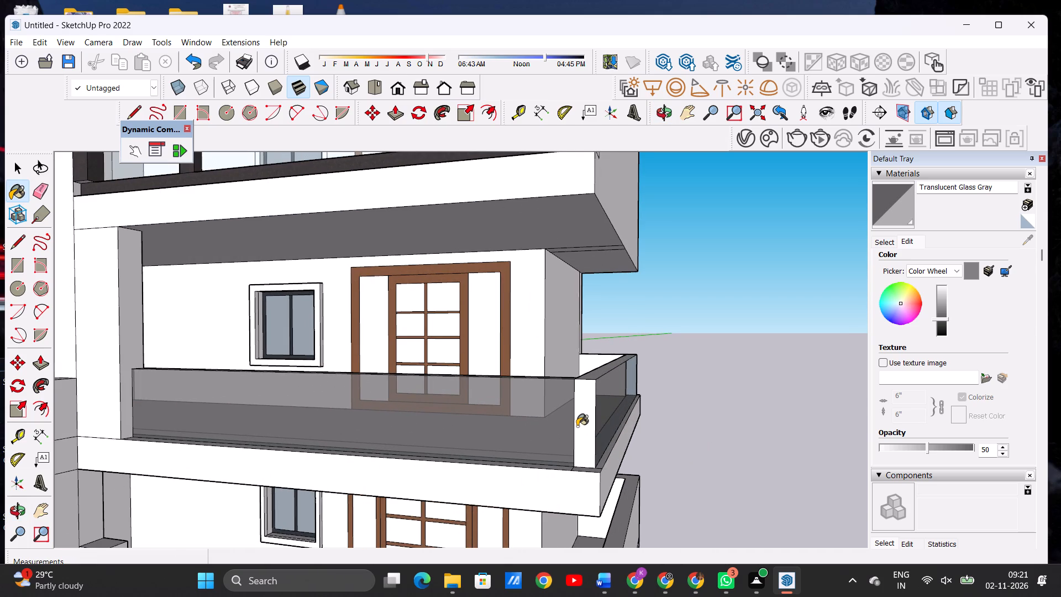
scroll(577, 455, "down", 4)
scroll(577, 462, "up", 2)
scroll(577, 462, "down", 10)
scroll(616, 374, "up", 5)
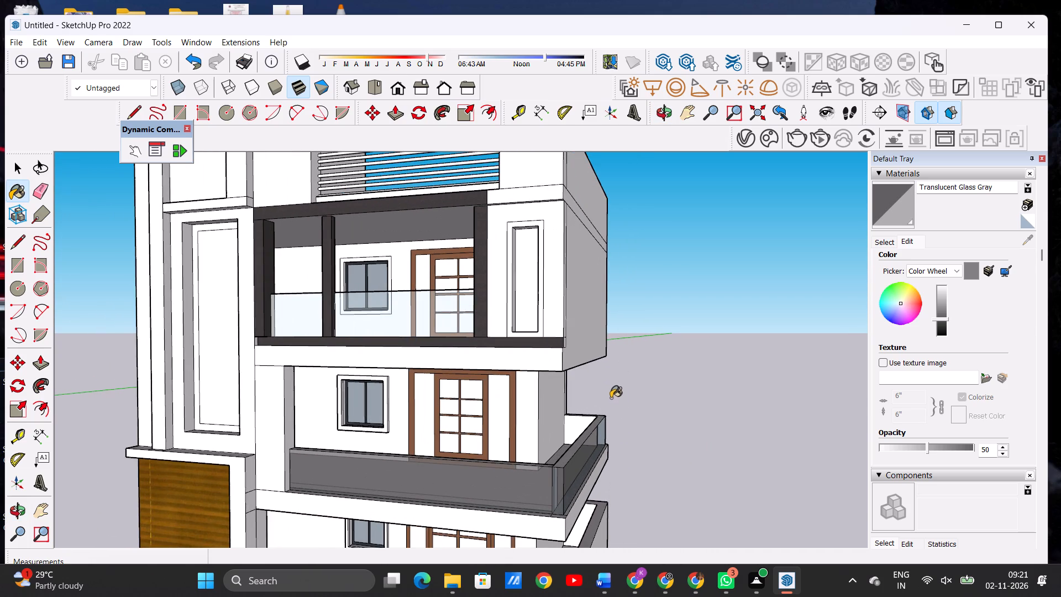
Paint the outer and inner faces of the short rear parapet on that balcony with Translucent Glass Gray.
middle_click_drag(487, 427, 259, 438)
scroll(359, 418, "down", 6)
middle_click_drag(572, 440, 501, 442)
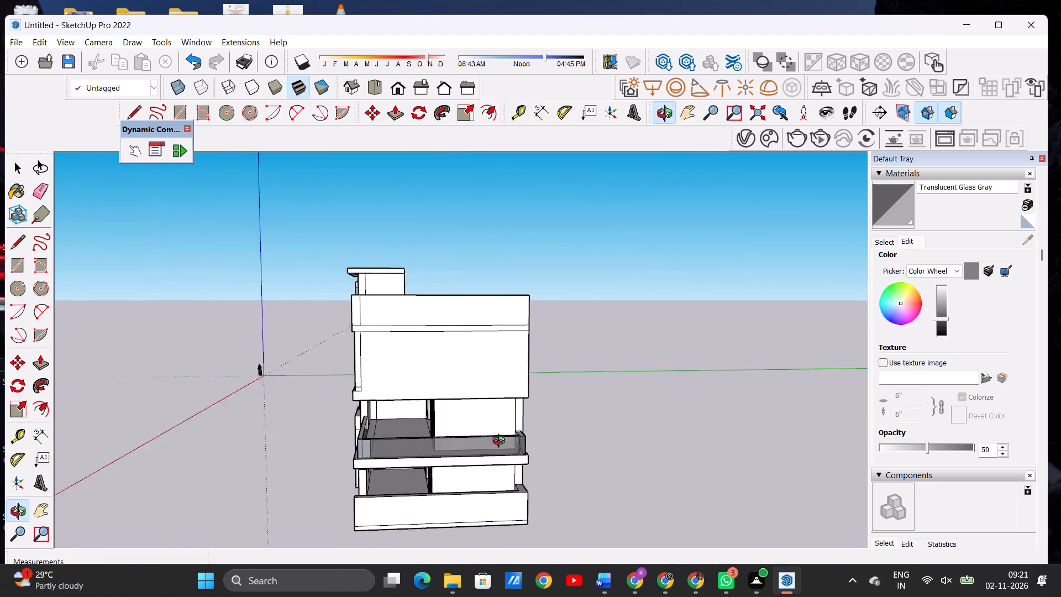
middle_click_drag(501, 442, 369, 466)
scroll(521, 438, "up", 9)
scroll(450, 472, "down", 1)
scroll(449, 472, "up", 5)
left_click(433, 460)
scroll(429, 440, "down", 7)
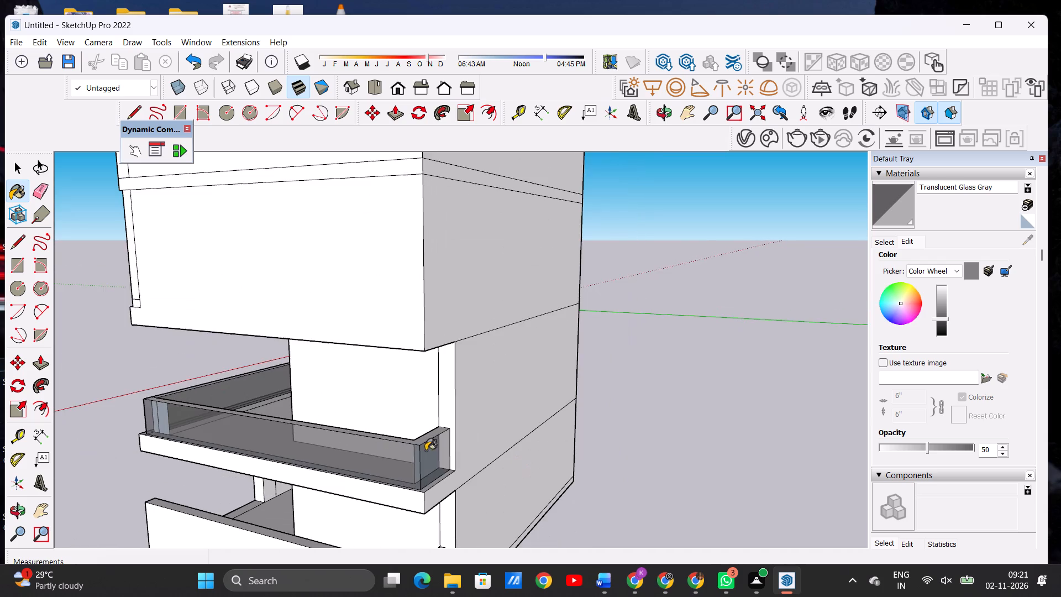
middle_click_drag(389, 446, 581, 457)
middle_click_drag(522, 460, 670, 462)
scroll(629, 392, "up", 7)
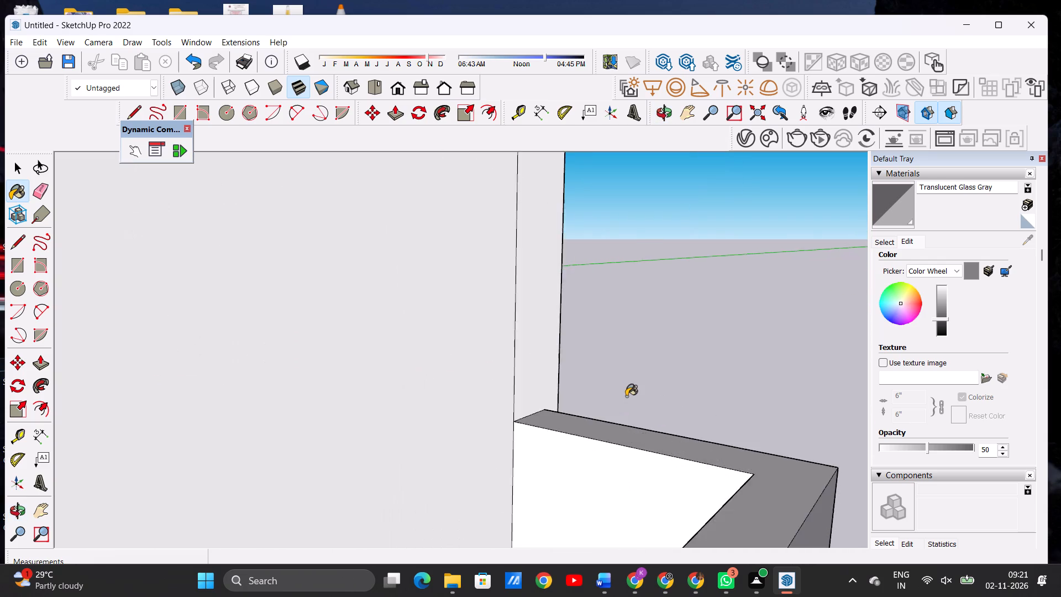
scroll(627, 406, "down", 1)
scroll(627, 410, "up", 3)
scroll(619, 427, "down", 4)
left_click(597, 451)
scroll(568, 440, "down", 11)
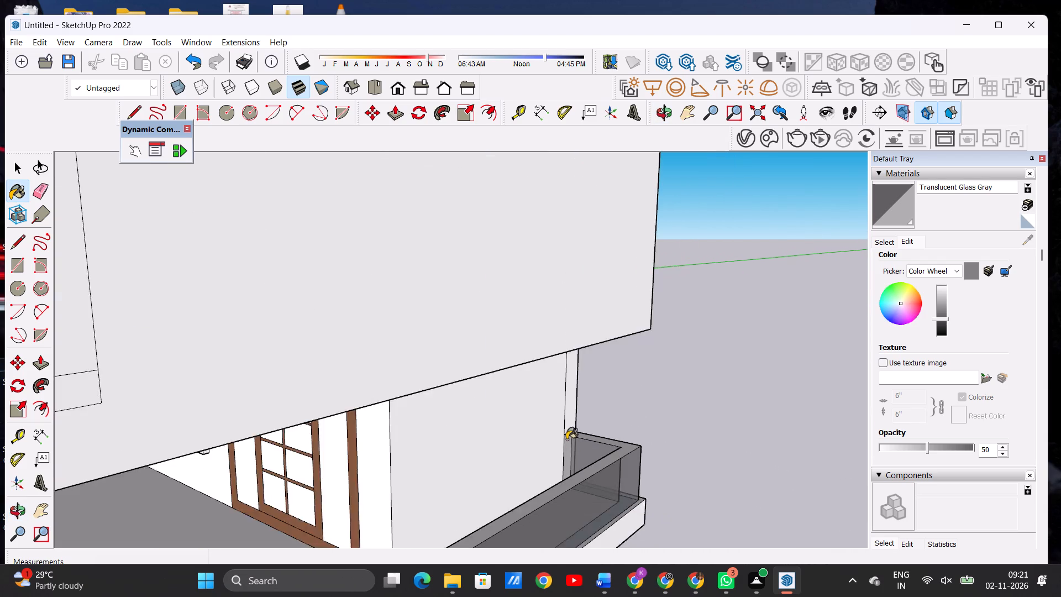
Examine the glazed balcony parapets and the front facade from several angles and distances.
scroll(566, 439, "down", 13)
middle_click_drag(460, 455, 636, 401)
scroll(505, 443, "down", 3)
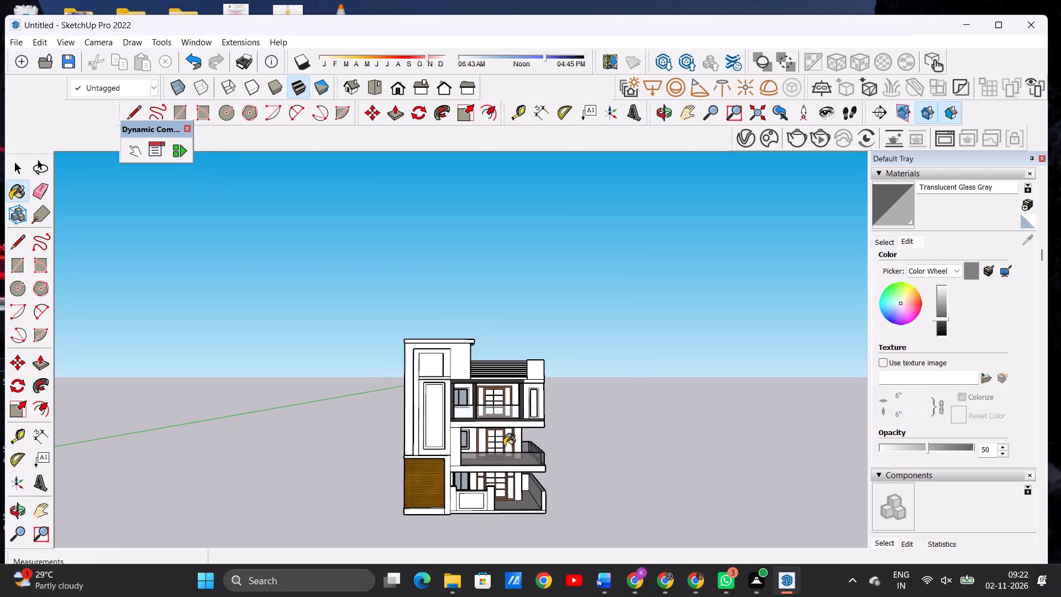
scroll(505, 444, "up", 7)
scroll(511, 476, "down", 1)
scroll(511, 479, "up", 12)
middle_click_drag(423, 467, 341, 481)
middle_click_drag(288, 493, 248, 511)
middle_click_drag(453, 461, 526, 461)
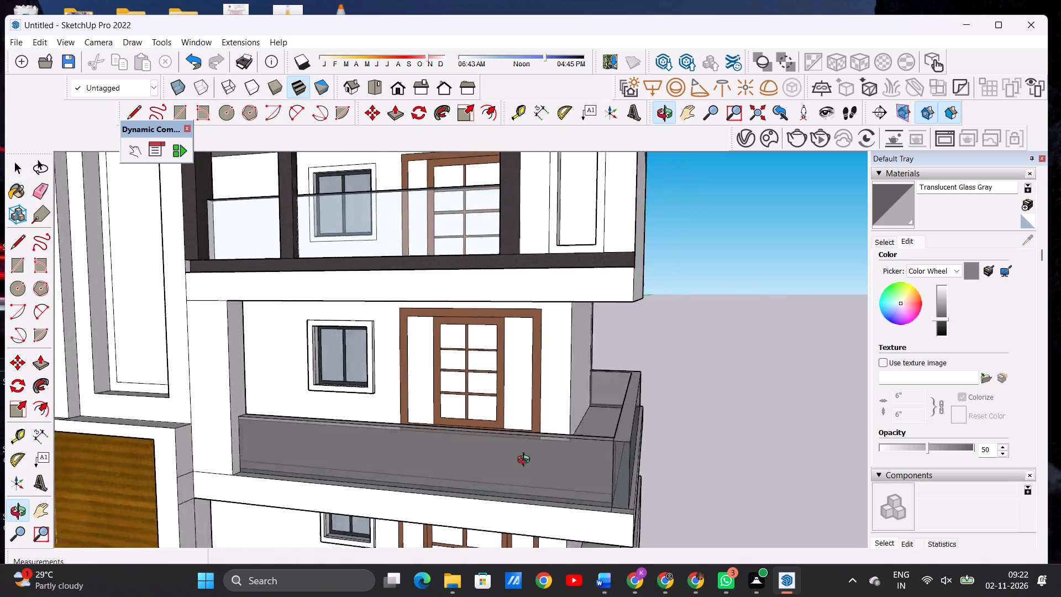
middle_click_drag(526, 461, 587, 453)
scroll(587, 453, "down", 17)
scroll(543, 440, "up", 1)
scroll(543, 440, "down", 7)
scroll(541, 458, "up", 5)
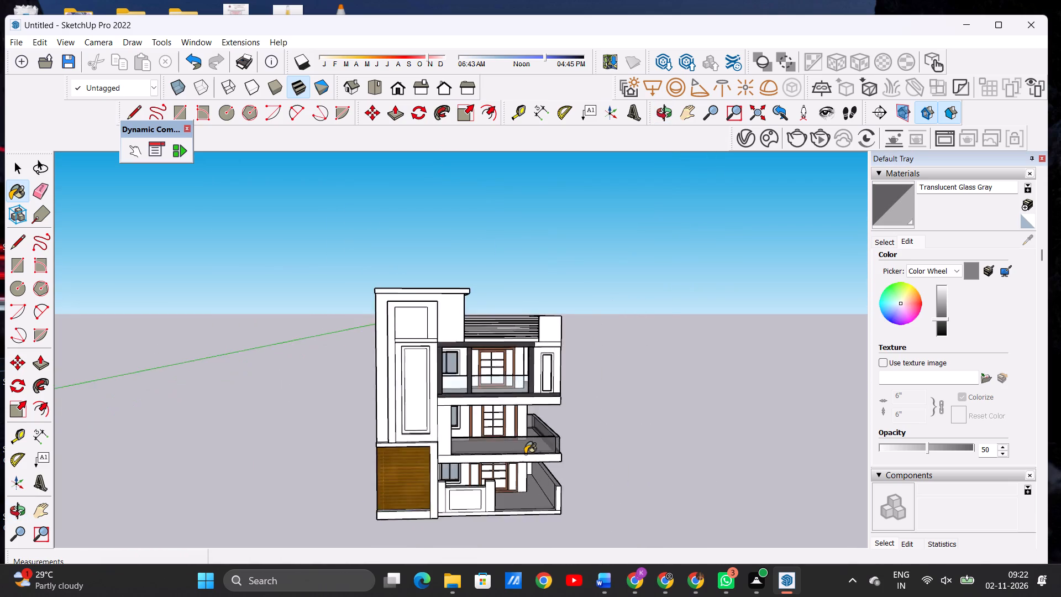
scroll(525, 454, "up", 4)
key("space")
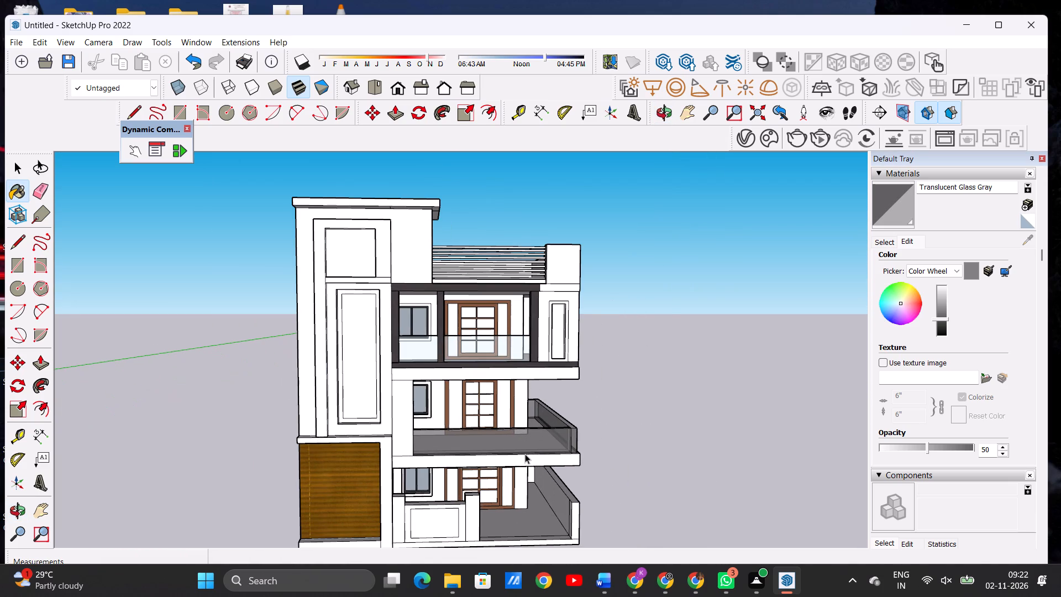
key("space")
scroll(434, 415, "down", 10)
scroll(463, 480, "up", 4)
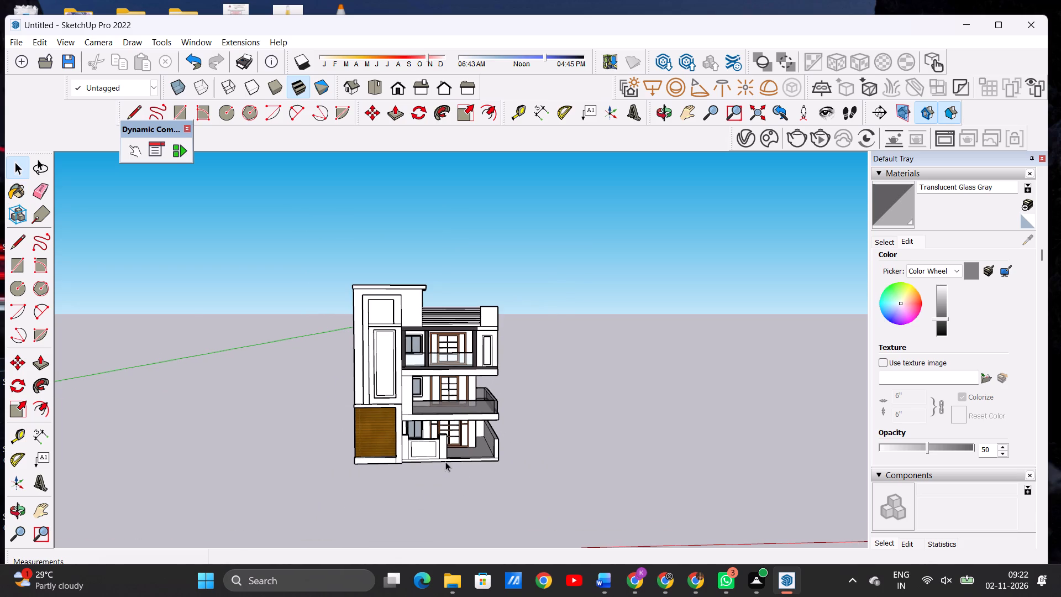
scroll(452, 422, "up", 7)
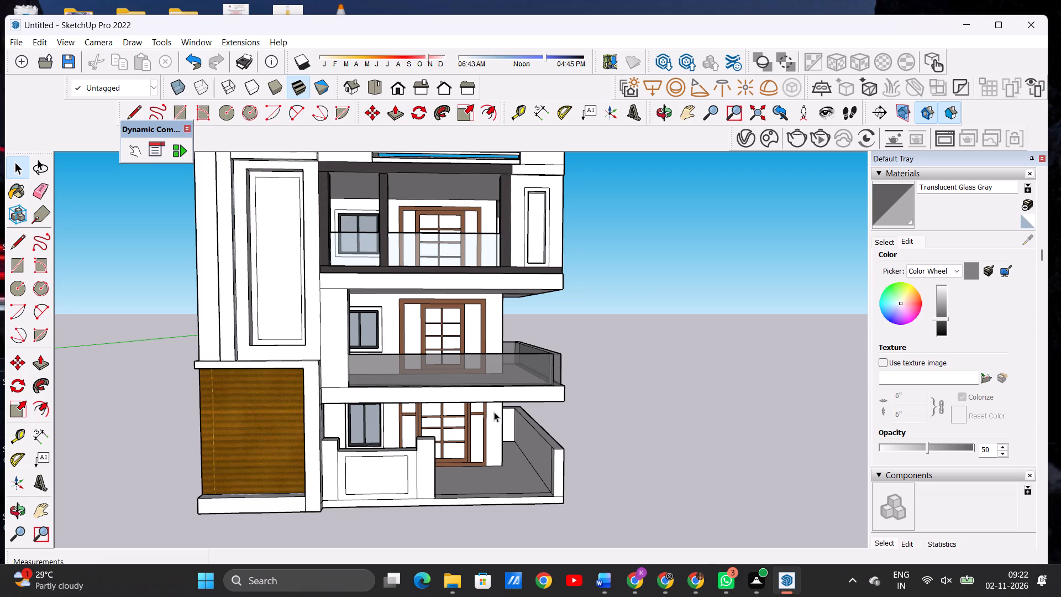
scroll(455, 356, "down", 4)
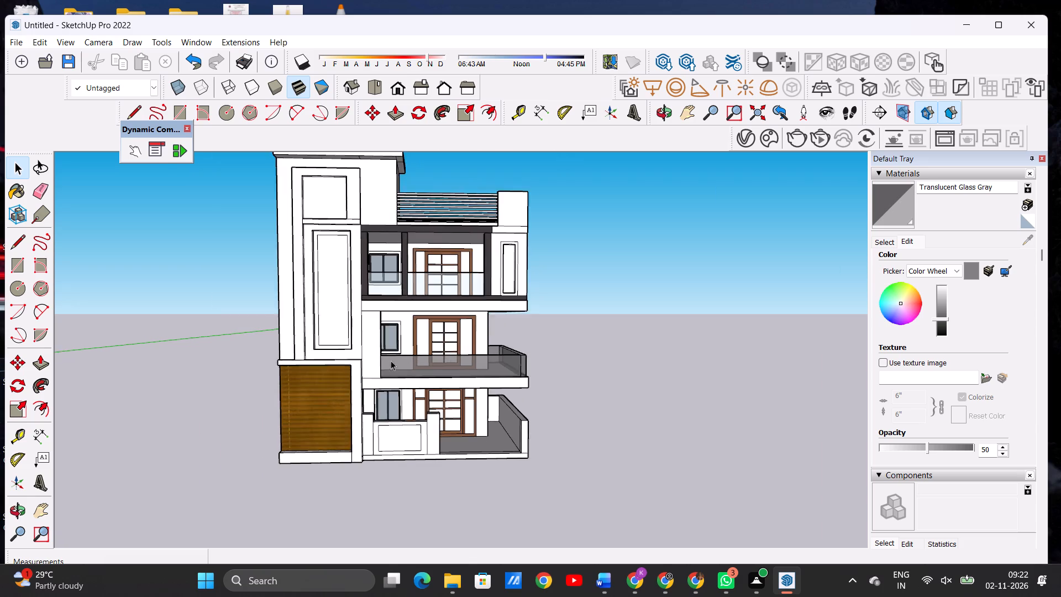
scroll(391, 360, "down", 4)
scroll(388, 250, "up", 12)
scroll(396, 253, "down", 6)
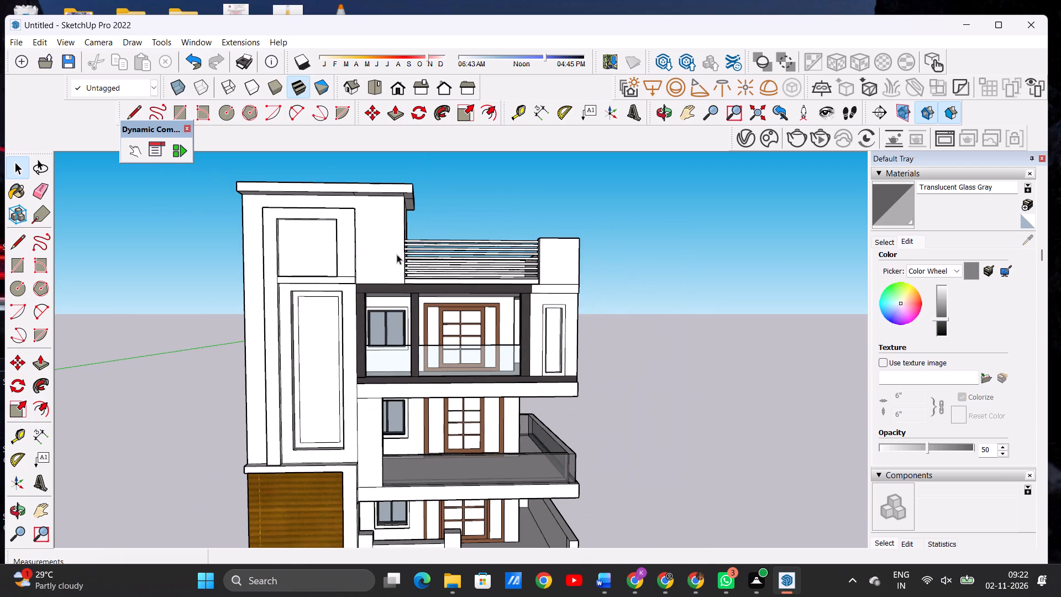
Draw a vertical line about 1' 6" long from the tower recess's upper corner, beside the roof railing, up to the roof slab.
scroll(376, 196, "up", 6)
middle_click_drag(358, 211, 331, 211)
scroll(331, 211, "down", 1)
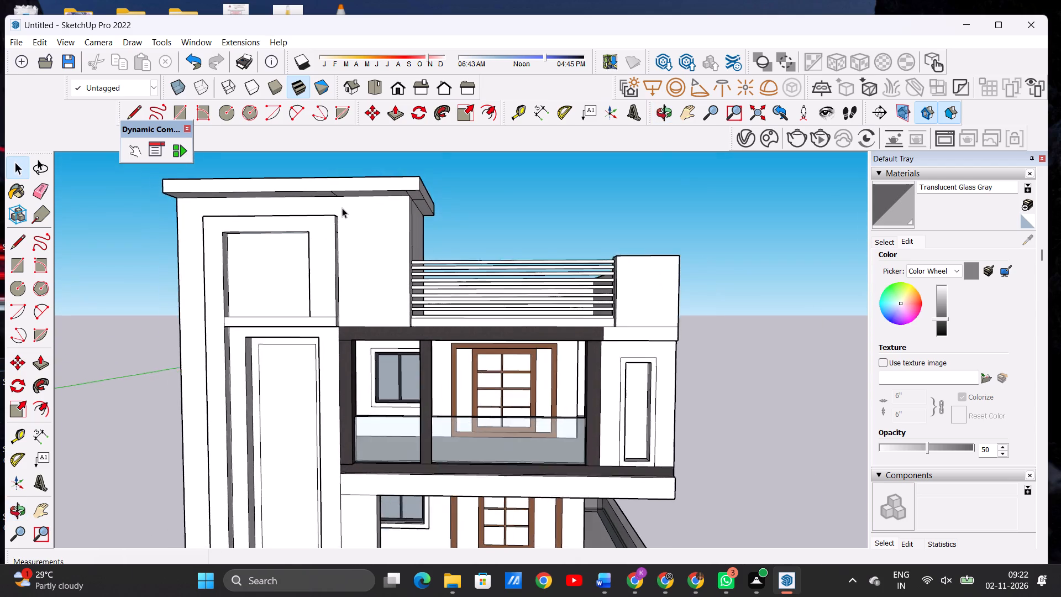
scroll(348, 206, "up", 1)
scroll(348, 206, "down", 2)
scroll(348, 206, "up", 3)
scroll(348, 206, "down", 1)
scroll(349, 206, "up", 10)
key("l")
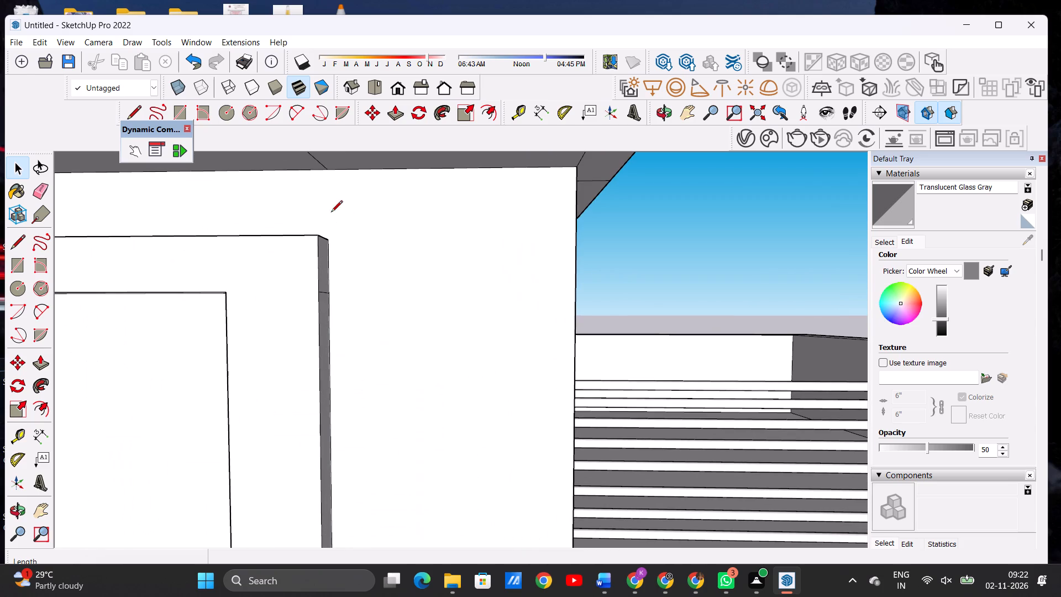
left_click(332, 237)
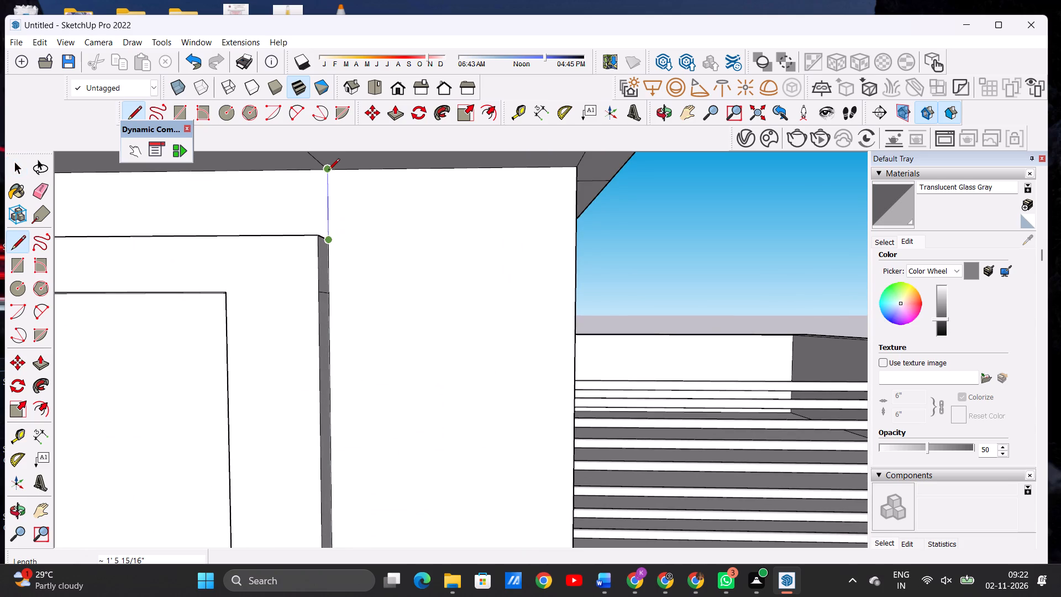
left_click(328, 171)
key("space")
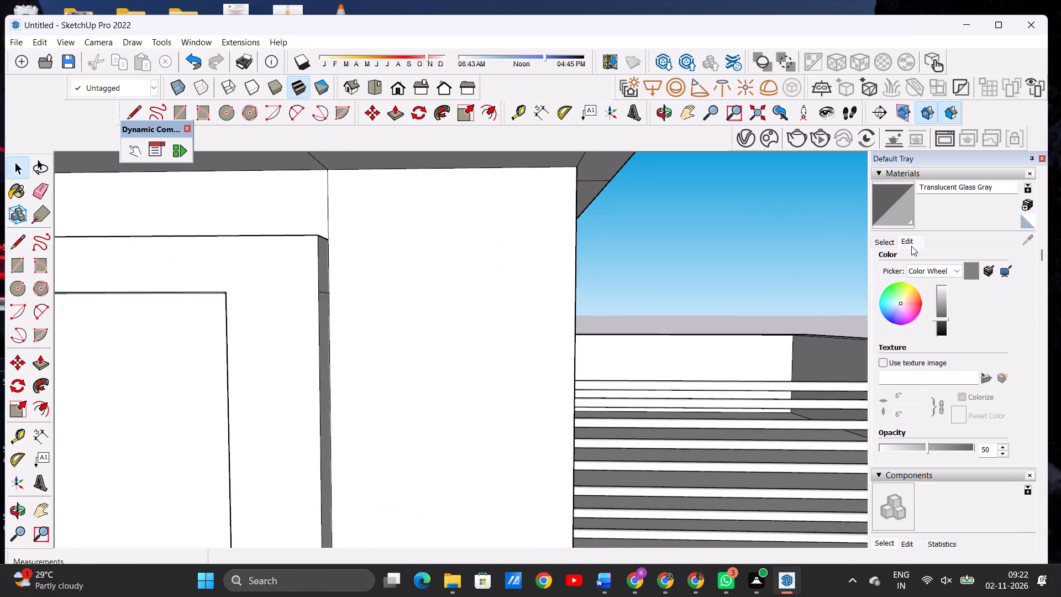
Paint the upper tower wall strip between the recessed panel and the roof railing with Wood Floor Parquet.
left_click(884, 239)
left_click(923, 260)
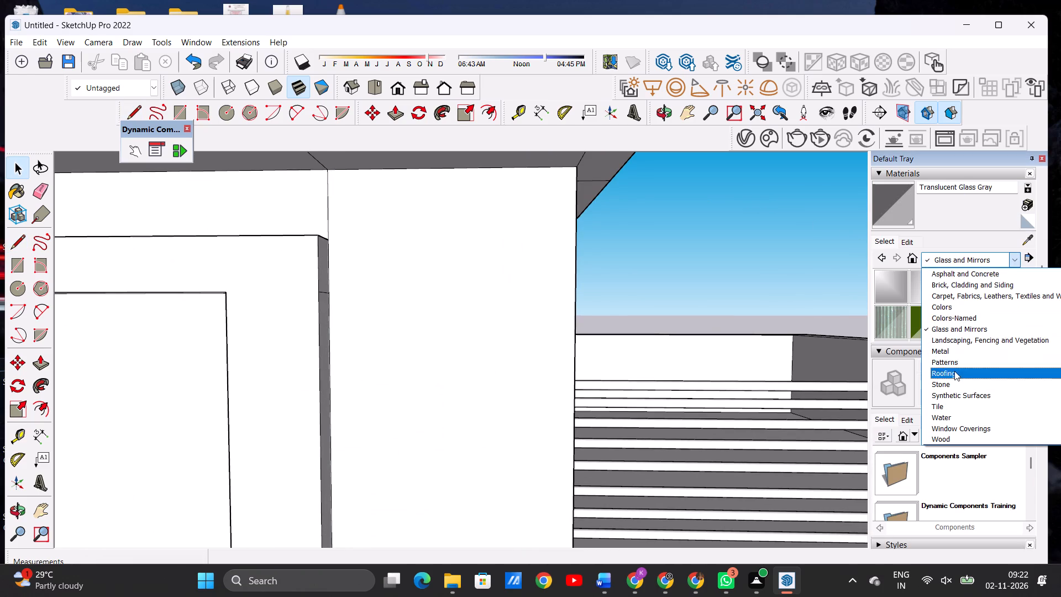
left_click(944, 437)
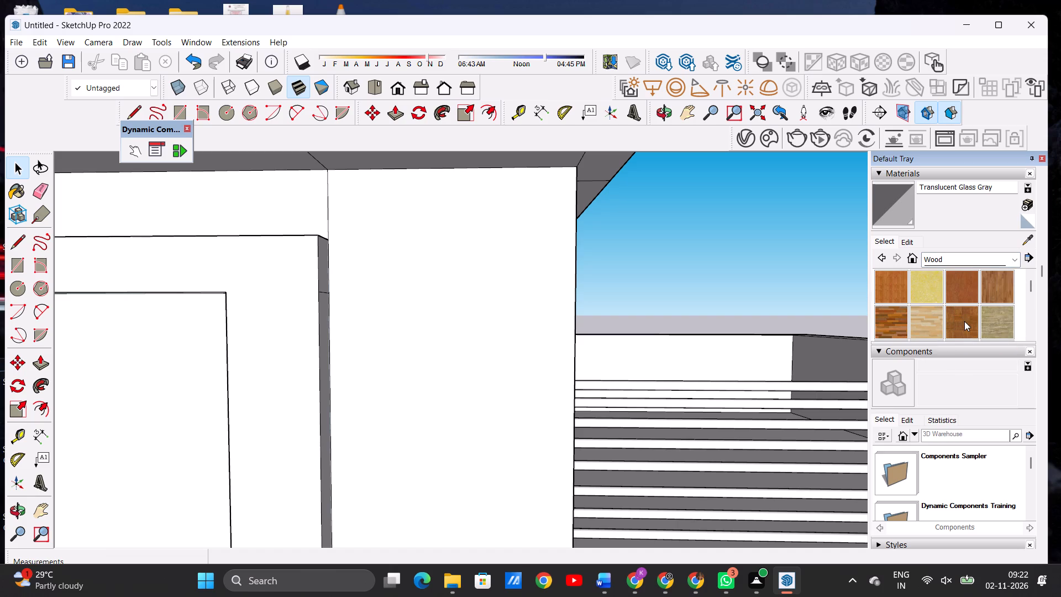
left_click(964, 321)
left_click(509, 295)
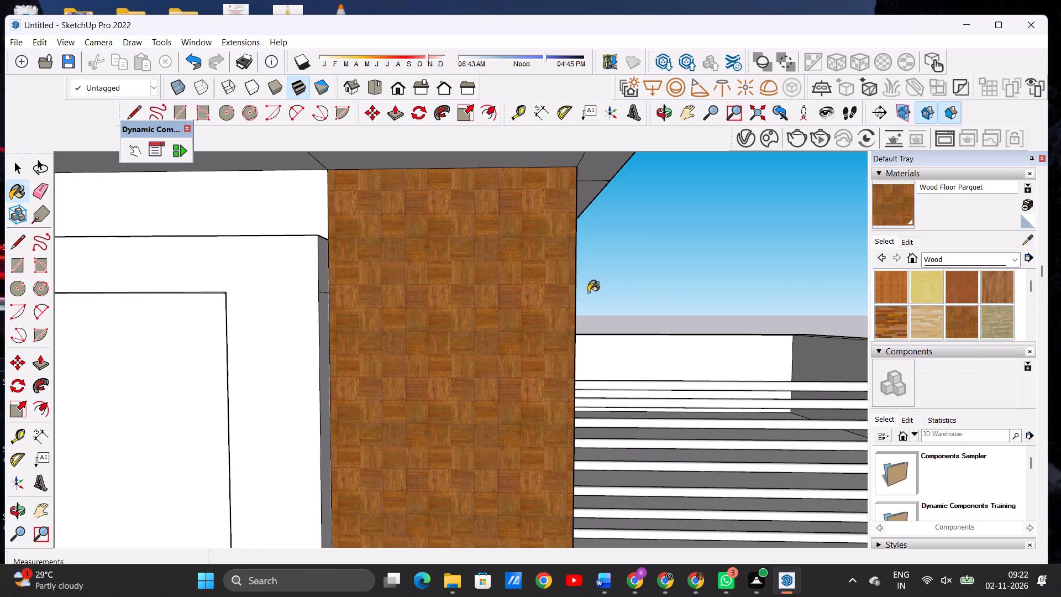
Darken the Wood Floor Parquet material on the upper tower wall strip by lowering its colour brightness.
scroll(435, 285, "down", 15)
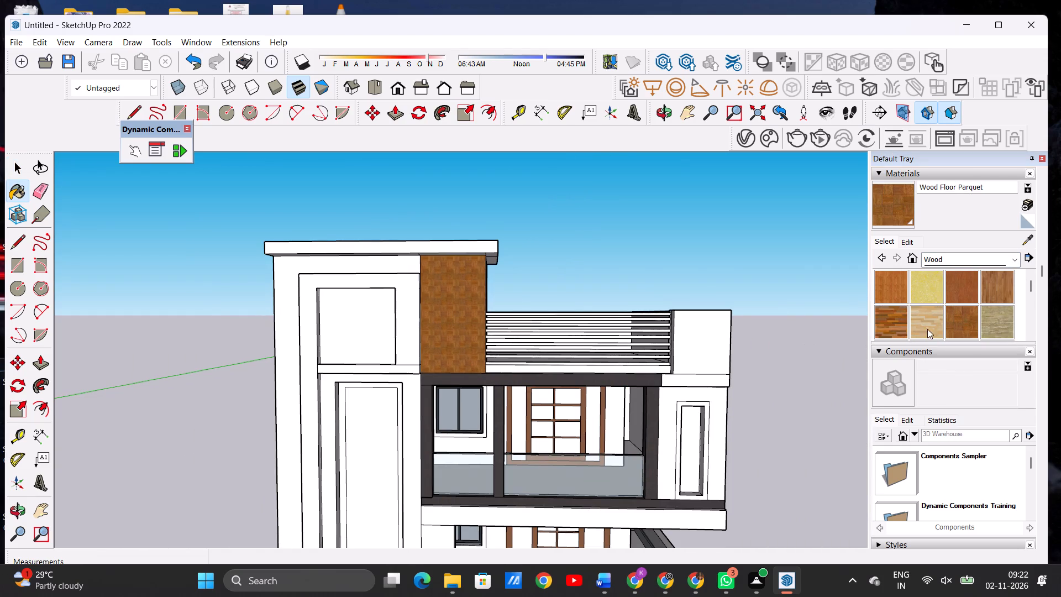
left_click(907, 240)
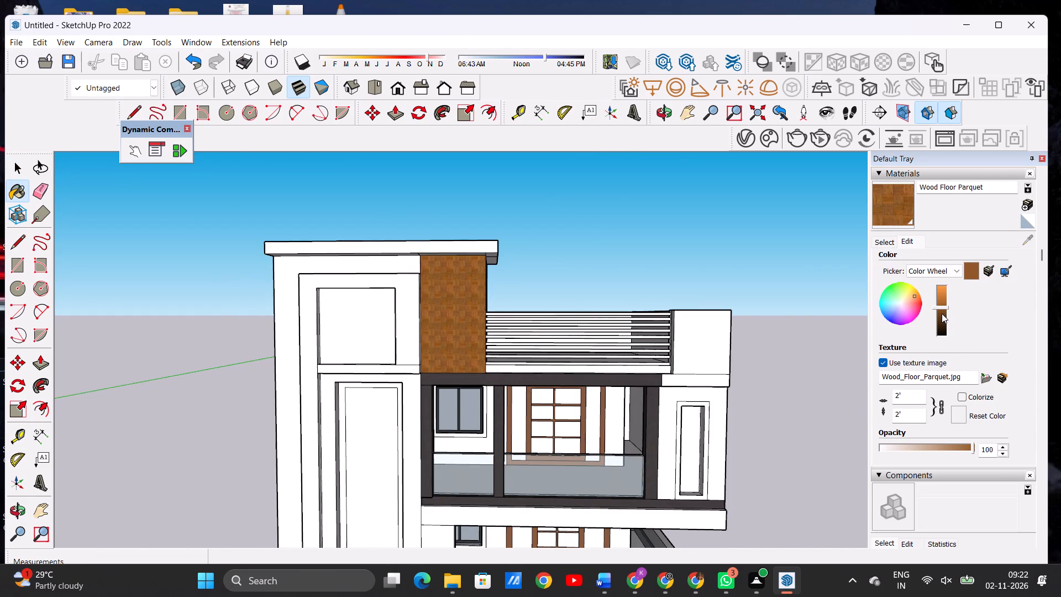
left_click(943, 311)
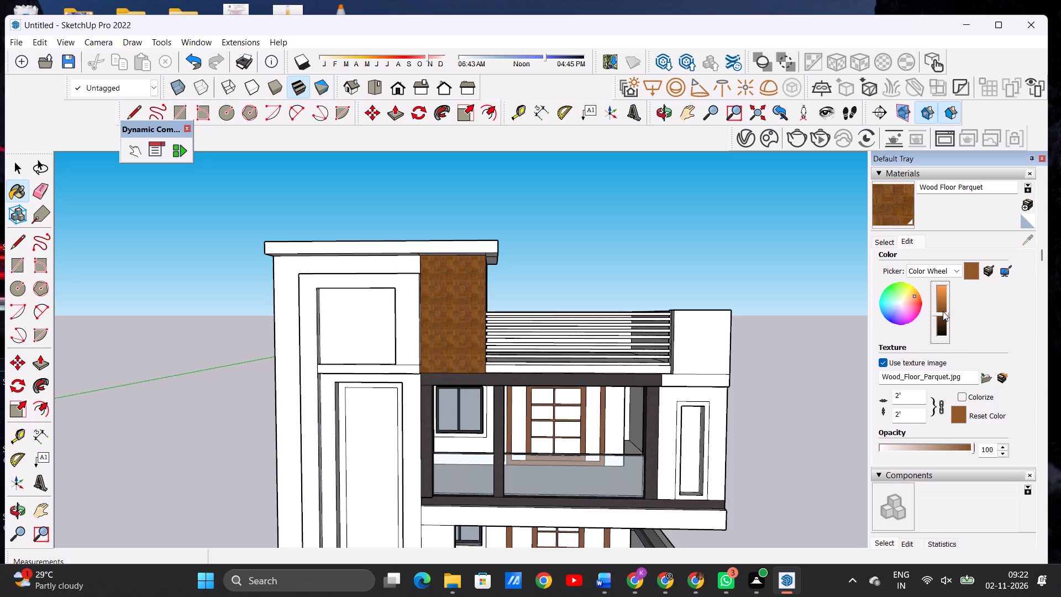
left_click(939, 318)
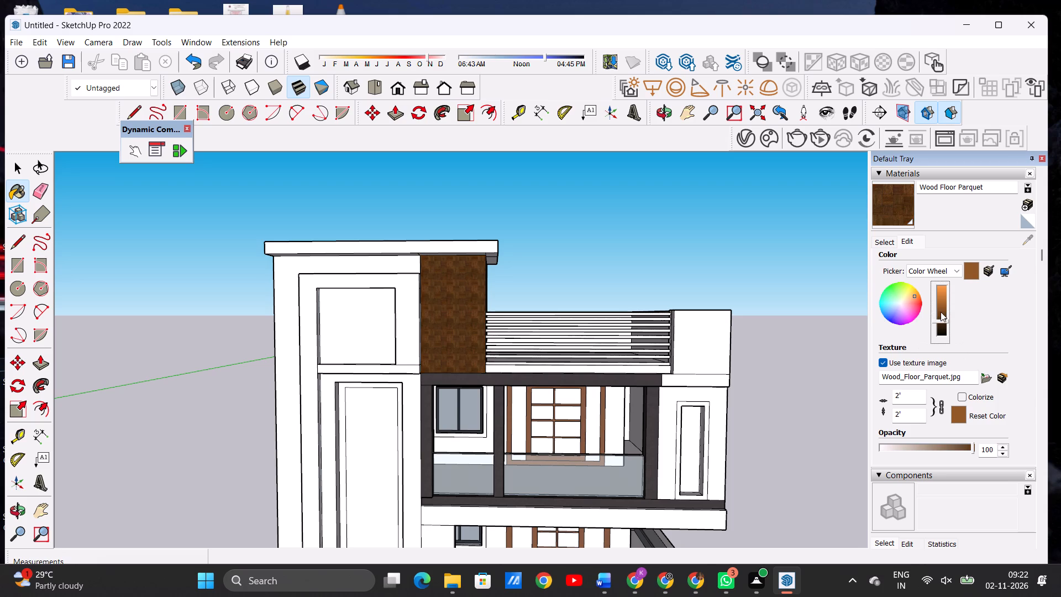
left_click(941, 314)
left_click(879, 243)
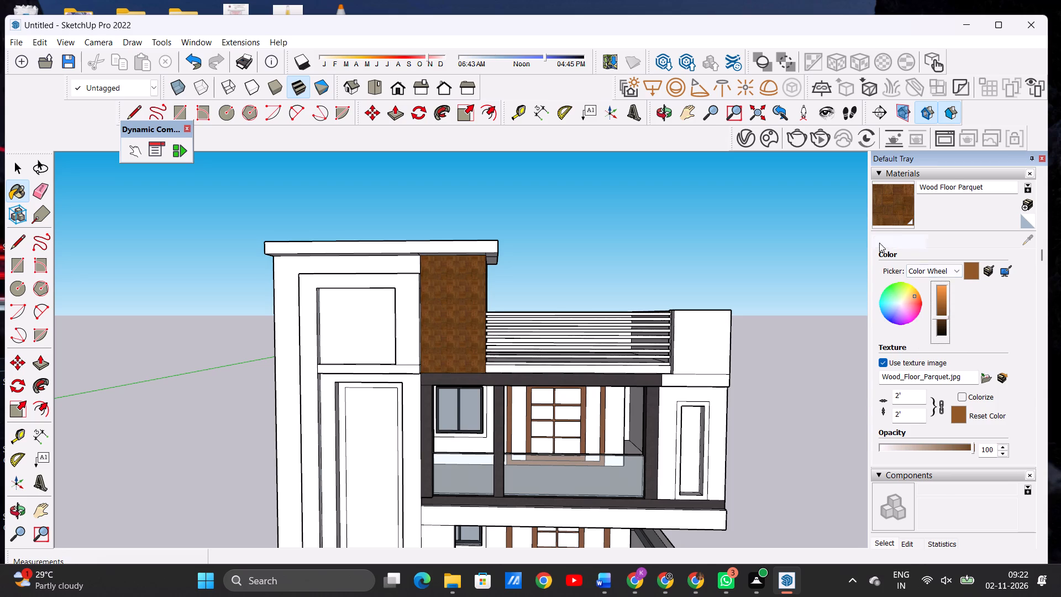
Repaint the upper tower wall strip beside the roof railing with Wood Cherry Original.
left_click(965, 319)
left_click(960, 292)
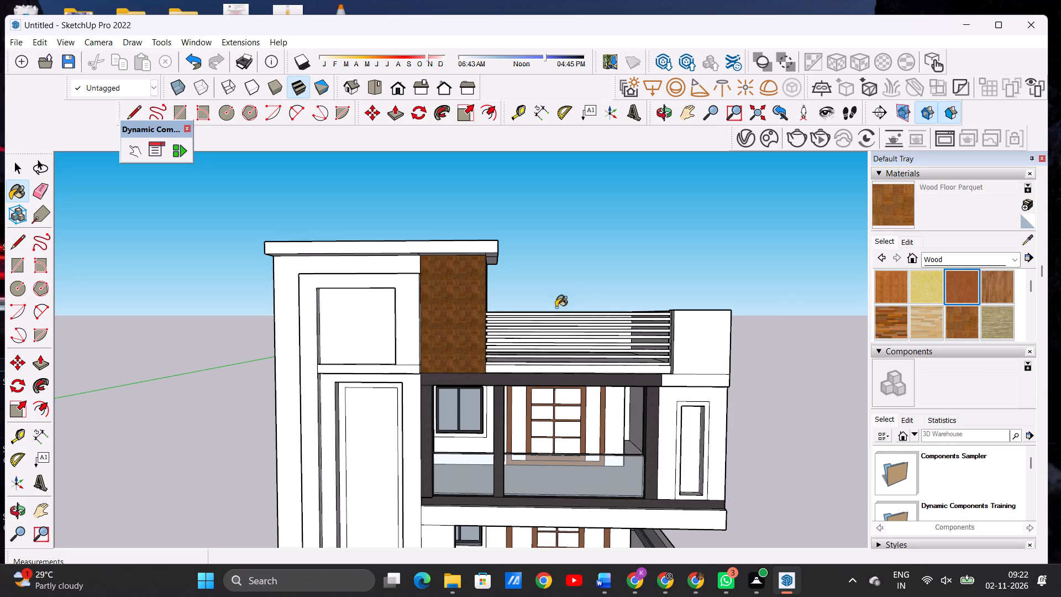
left_click(442, 326)
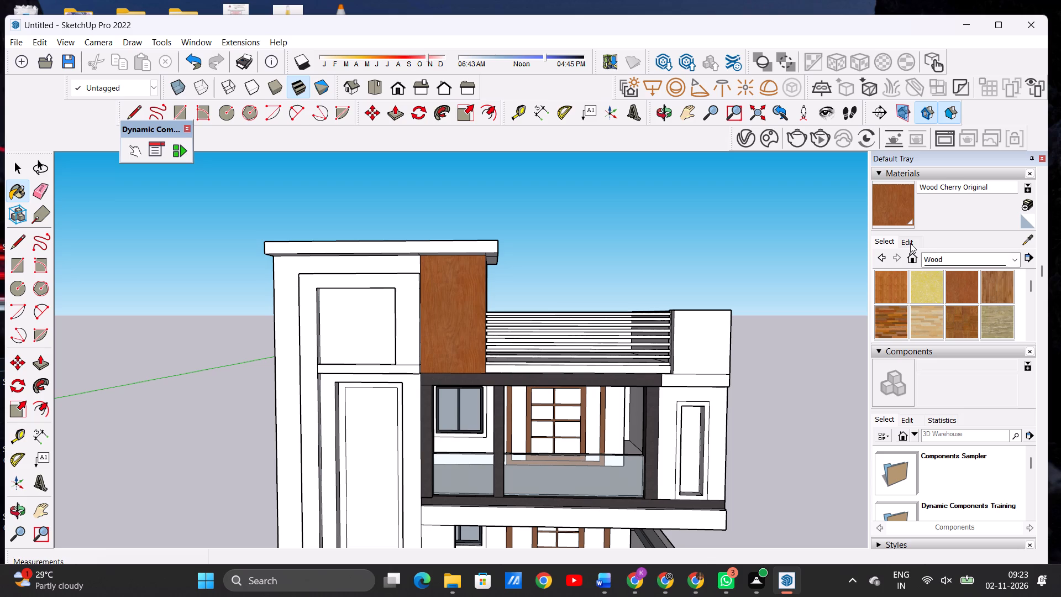
Slightly darken the Wood Cherry Original material by lowering its colour brightness.
left_click(910, 243)
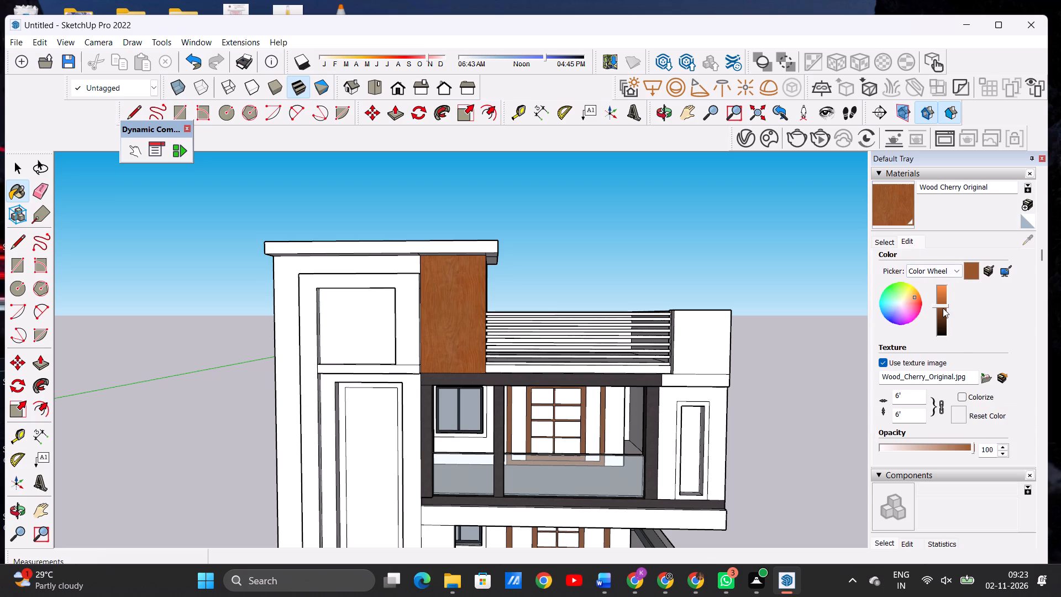
left_click(943, 308)
scroll(714, 320, "down", 11)
scroll(601, 335, "up", 2)
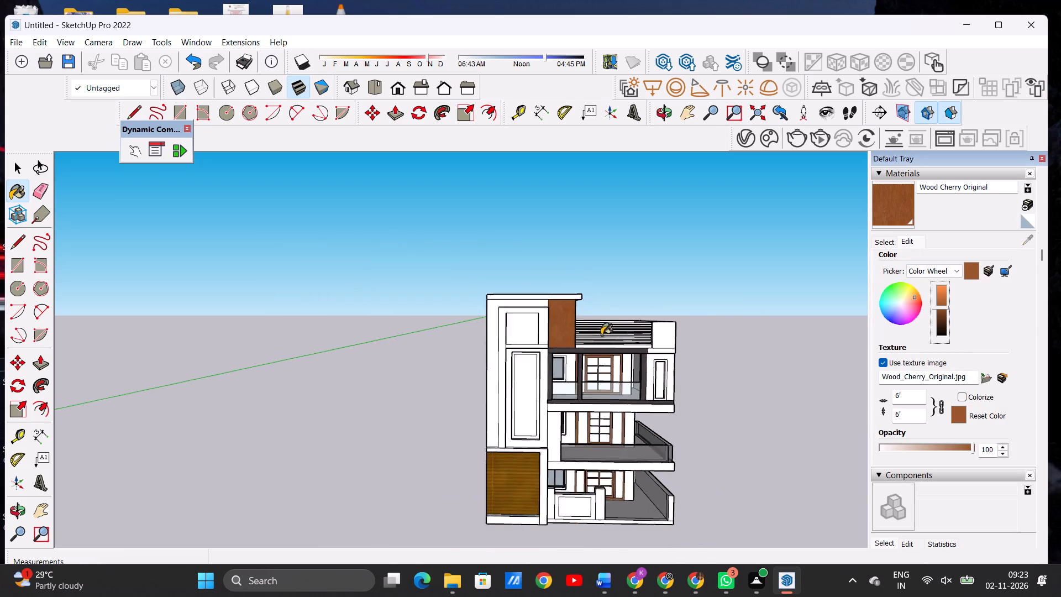
scroll(601, 335, "up", 5)
key("space")
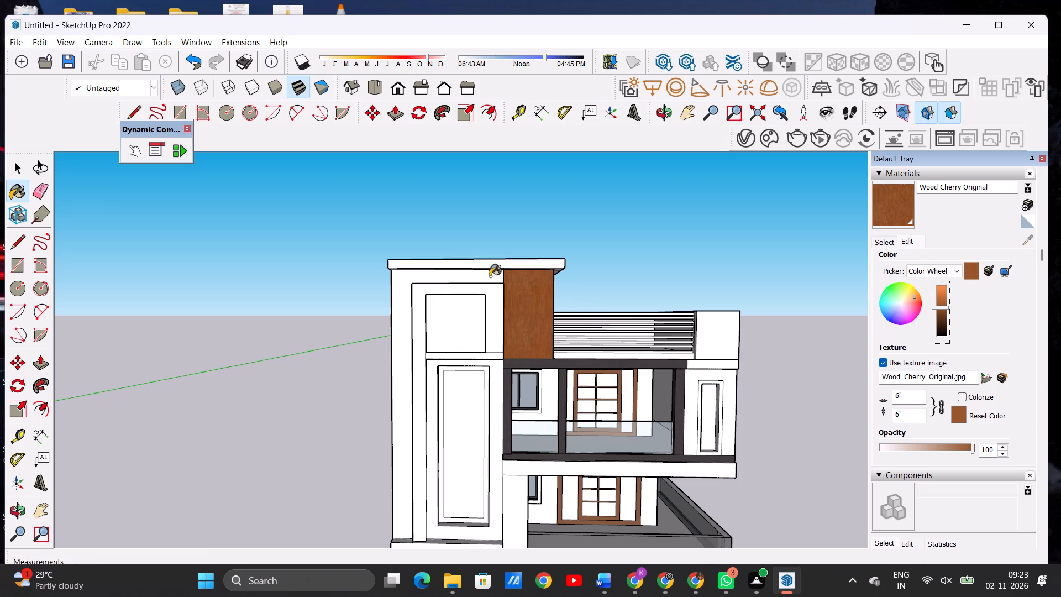
scroll(482, 276, "down", 4)
left_click(753, 306)
key("space")
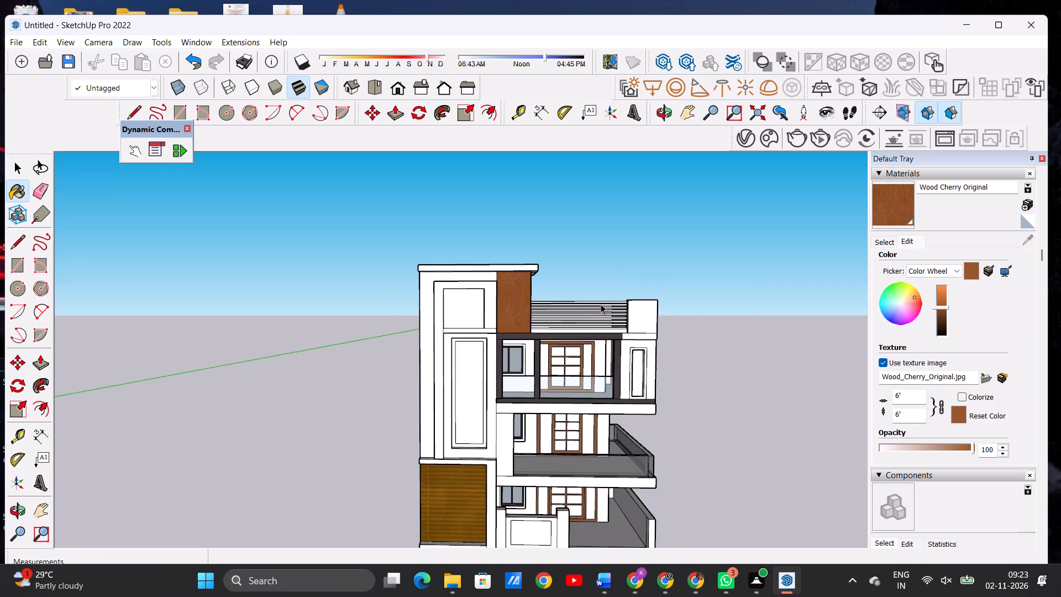
Paint the tower's outer front wall face with Cladding Siding White from the Brick, Cladding and Siding collection.
scroll(589, 307, "down", 2)
scroll(495, 348, "up", 6)
scroll(444, 325, "up", 4)
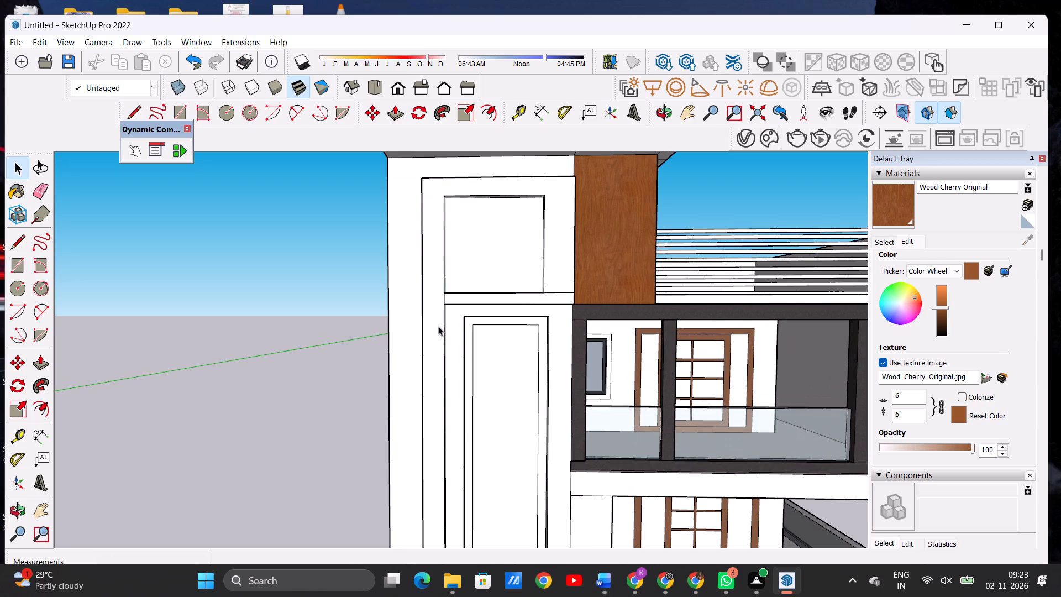
left_click(885, 240)
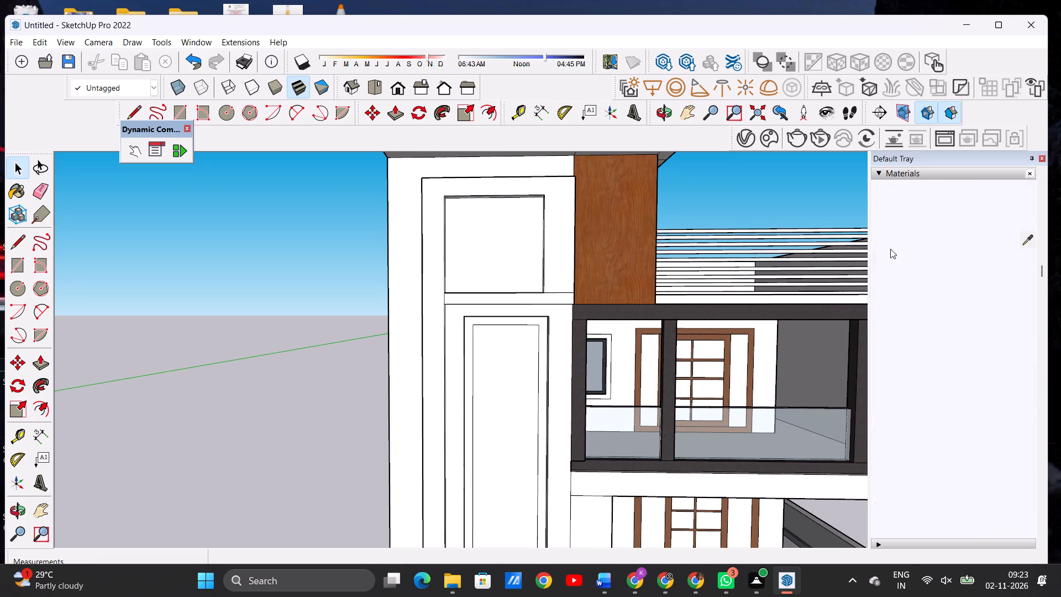
left_click(934, 259)
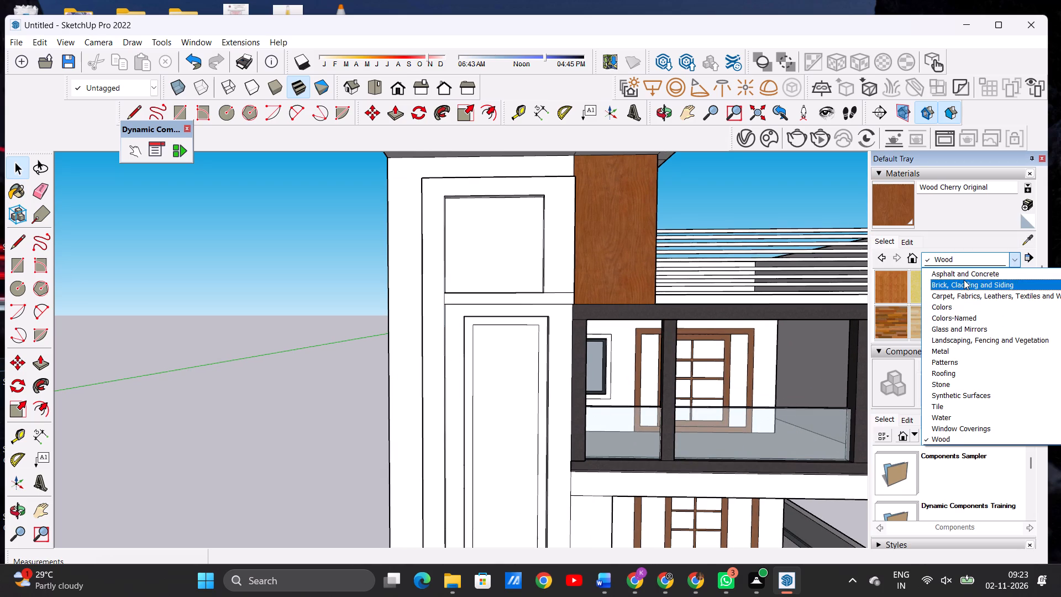
left_click(964, 280)
scroll(963, 287, "down", 1)
left_click(963, 287)
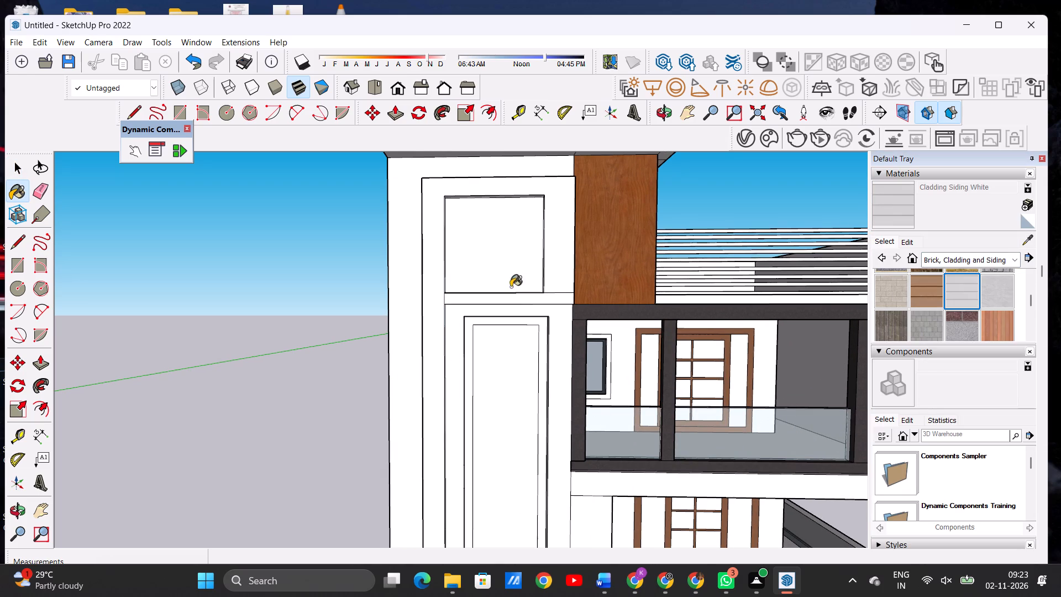
left_click(405, 286)
Paint the tower wall around the tall lower recessed panel with Cladding Siding White.
scroll(514, 301, "down", 2)
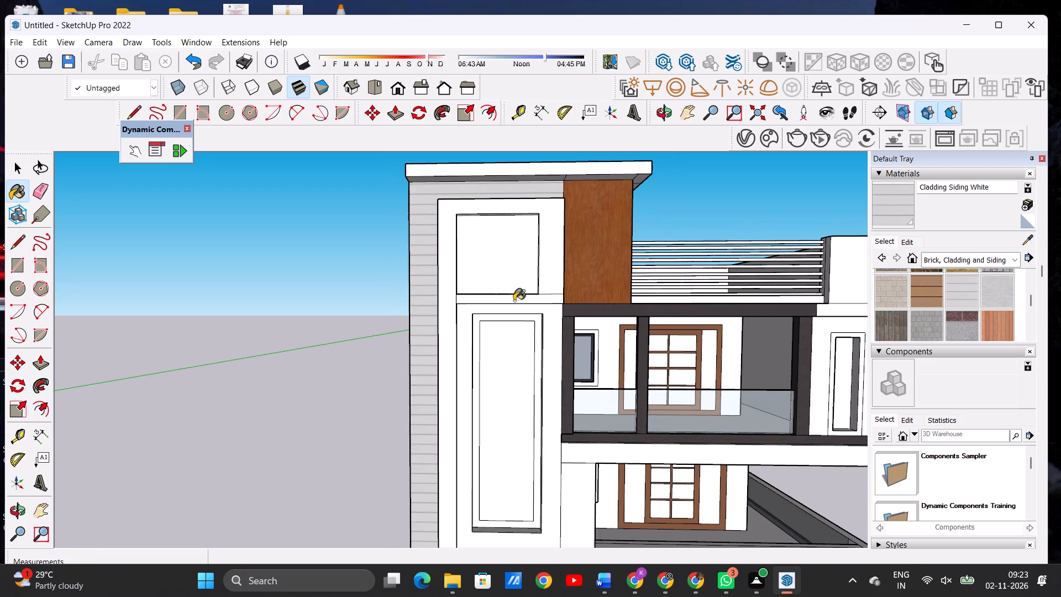
scroll(538, 331, "up", 3)
scroll(540, 333, "down", 1)
scroll(540, 333, "up", 5)
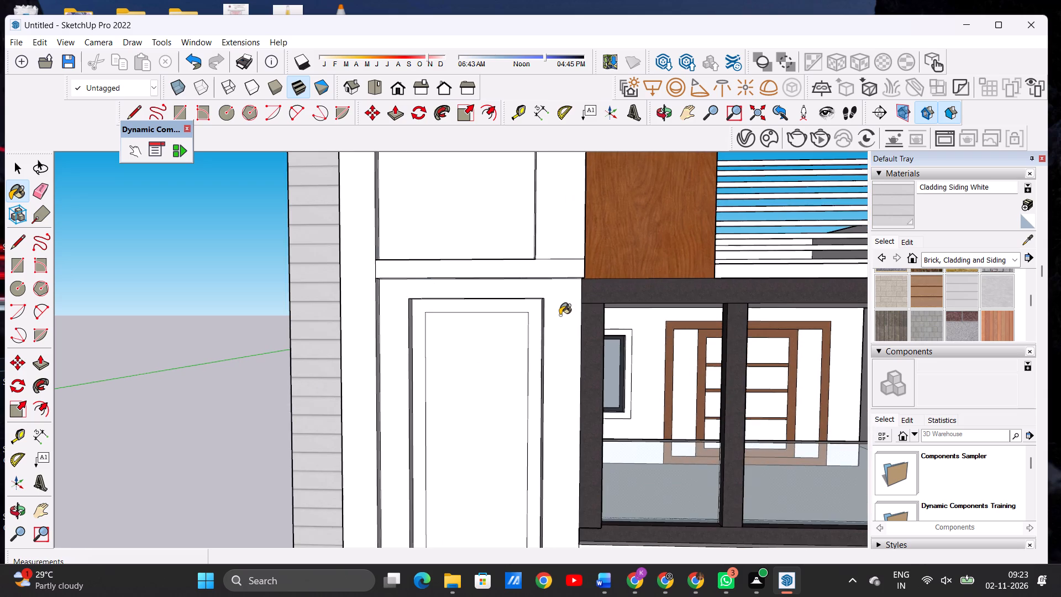
left_click(560, 315)
scroll(556, 311, "down", 10)
scroll(535, 311, "up", 1)
scroll(535, 311, "down", 9)
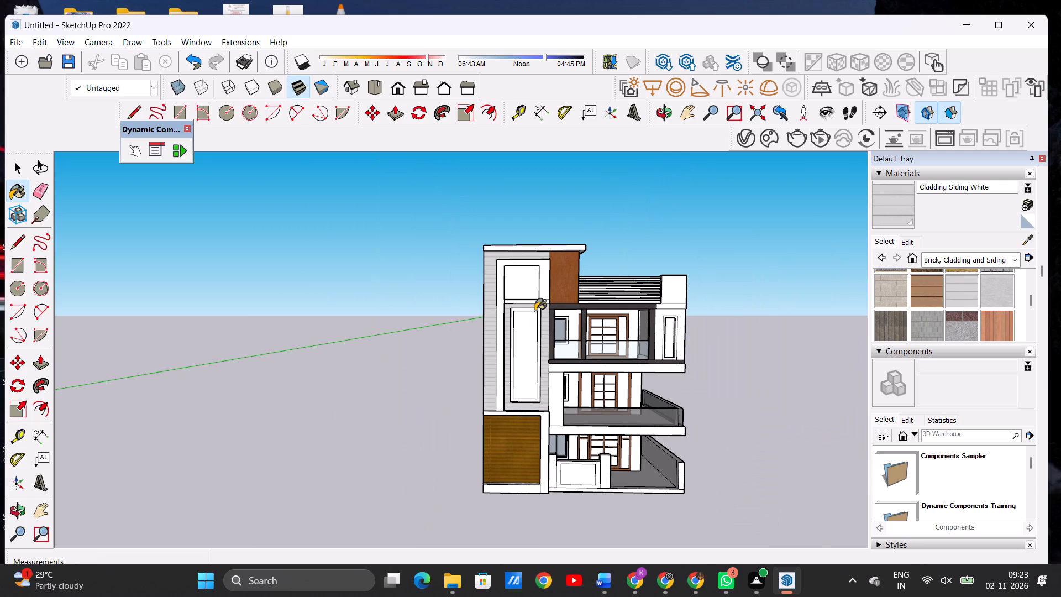
key("space")
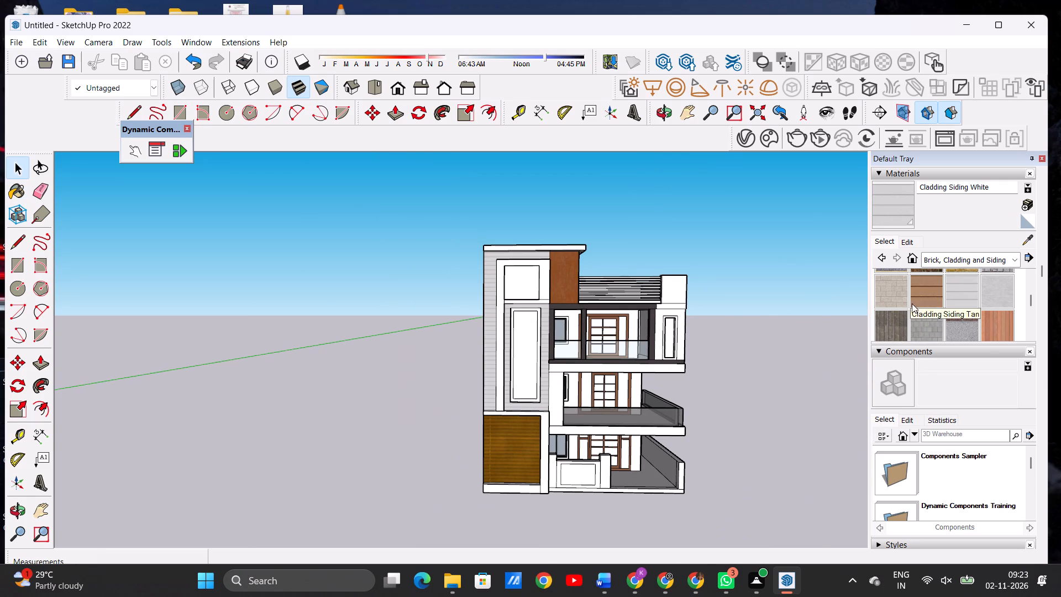
Paint the top-floor balcony's back wall around the door and window with Cinder Block.
left_click(895, 282)
scroll(589, 334, "up", 8)
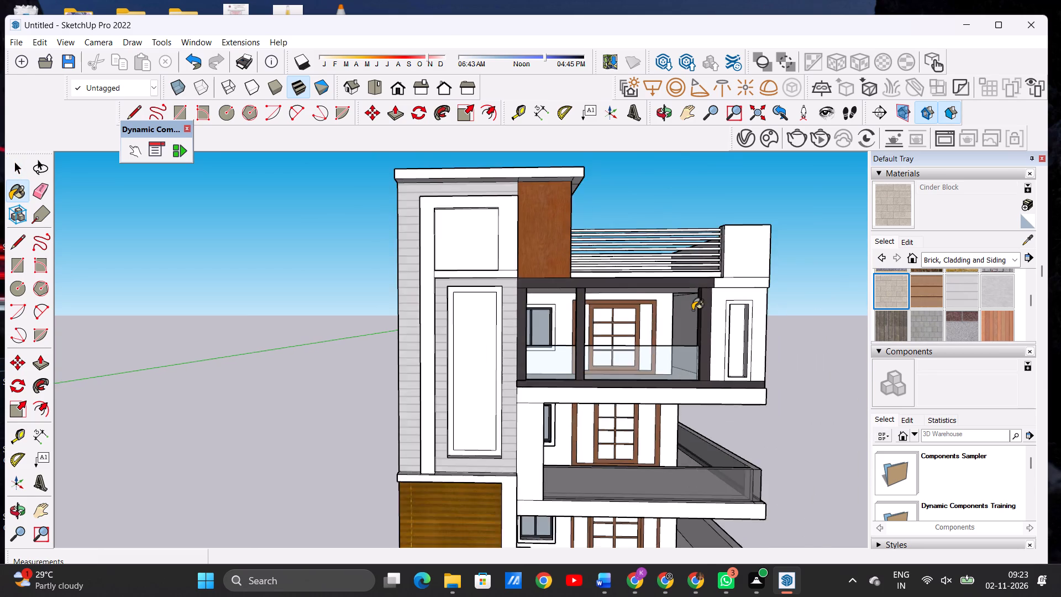
scroll(692, 310, "up", 5)
left_click(654, 305)
scroll(654, 309, "up", 6)
scroll(654, 316, "down", 1)
scroll(654, 316, "up", 5)
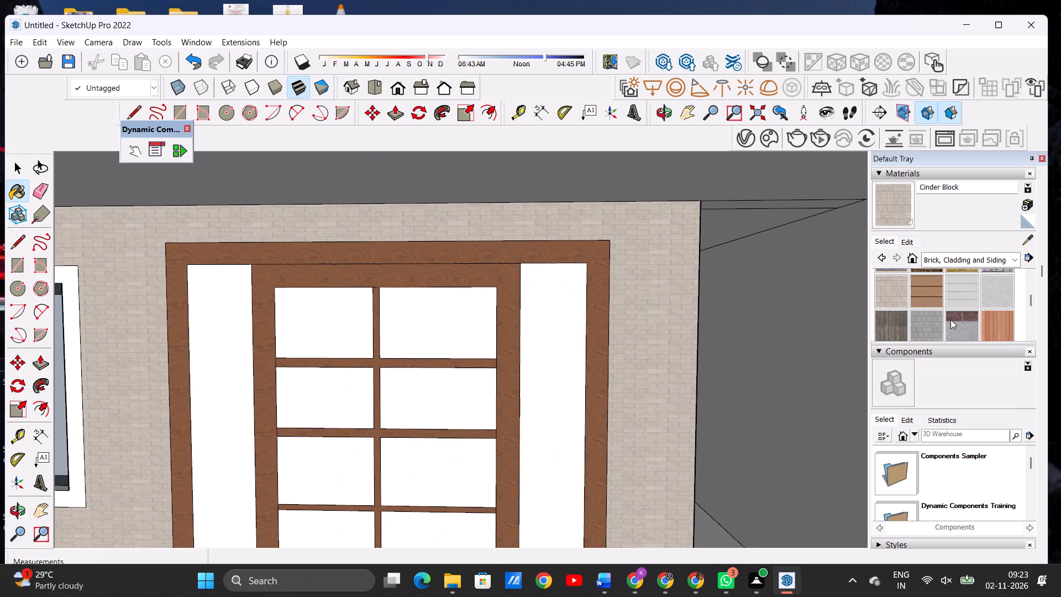
Adjust the Cinder Block material's brightness slightly and set its texture height to 5'.
left_click(904, 244)
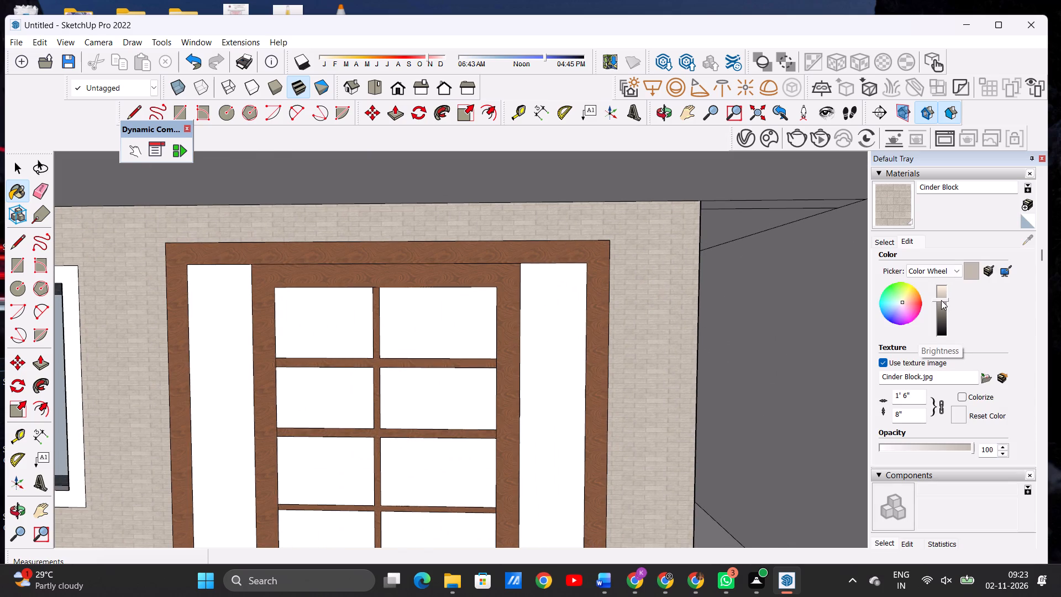
left_click(941, 300)
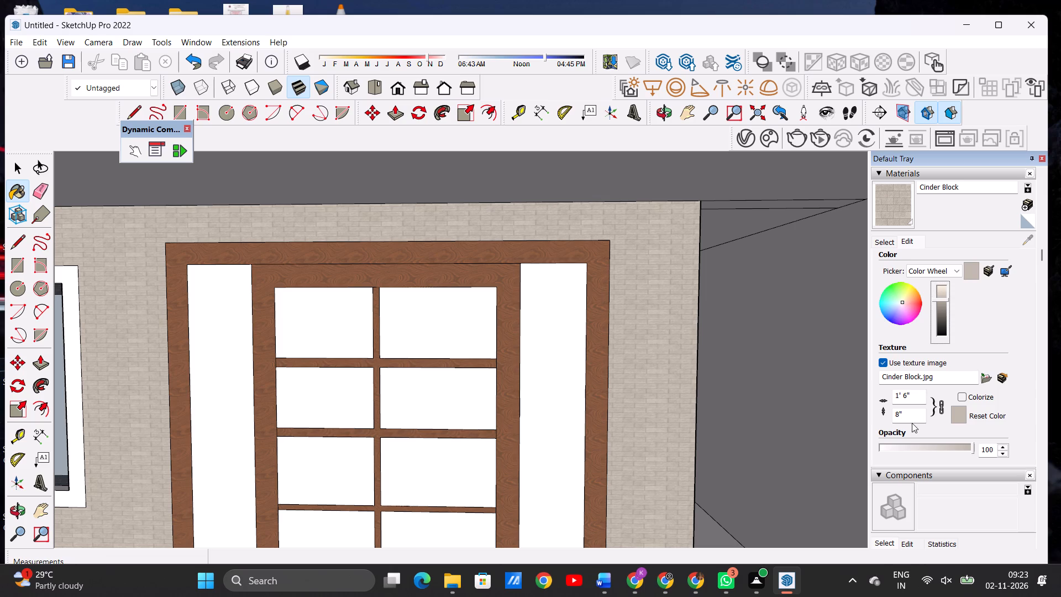
left_click(908, 415)
key("BackSpace")
key("BackSpace")
key("BackSpace")
key("BackSpace")
key("BackSpace")
key("BackSpace")
key("BackSpace")
key("BackSpace")
key("BackSpace")
key("BackSpace")
key("BackSpace")
key("BackSpace")
type("5'")
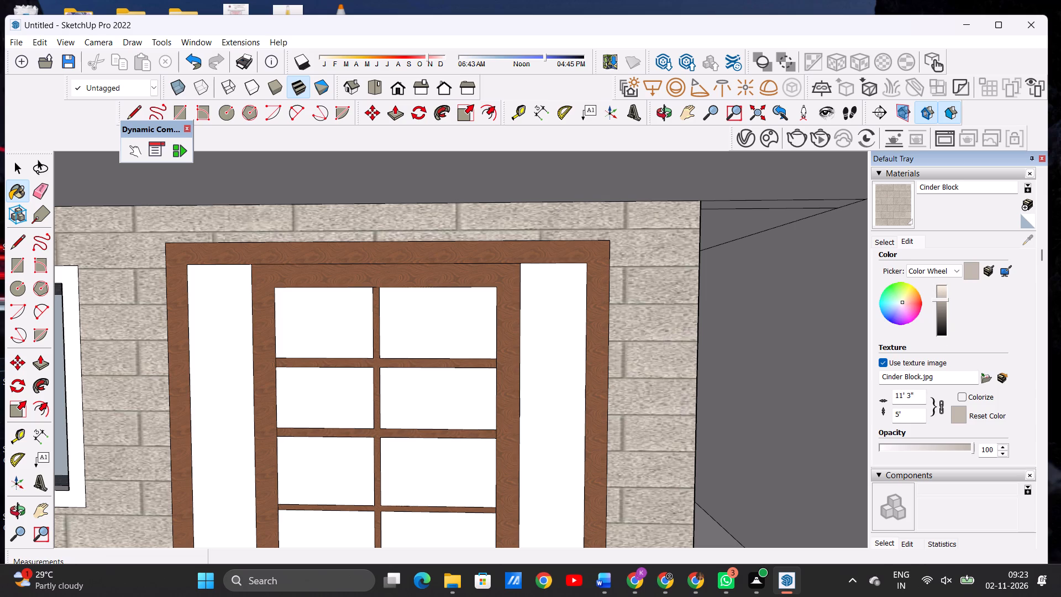
key("Return")
Paint the middle-floor and ground-floor front walls around the doors and windows with Cinder Block.
scroll(677, 294, "down", 18)
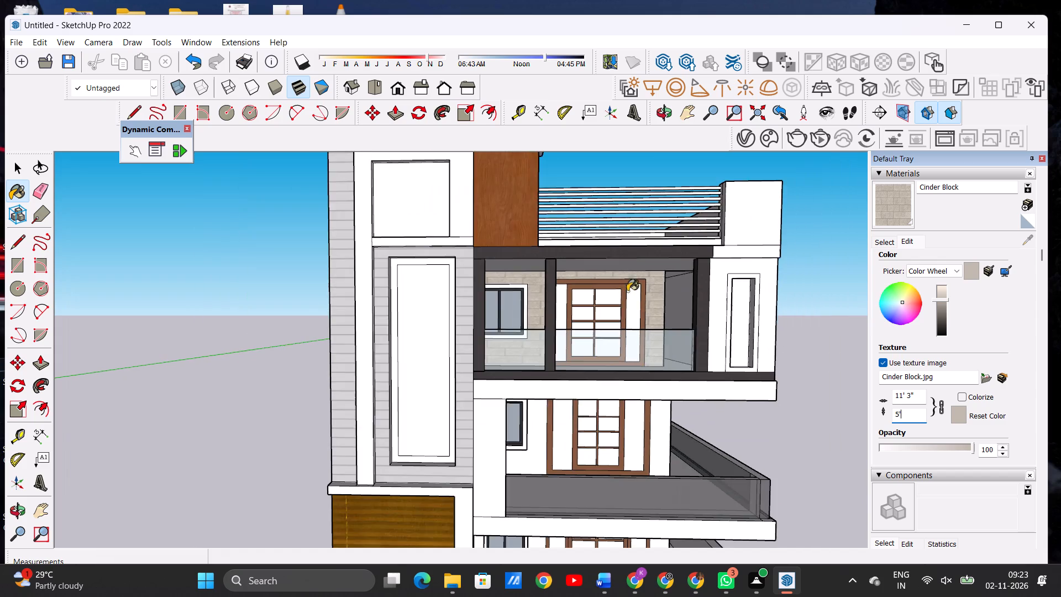
scroll(647, 441, "up", 9)
left_click(654, 418)
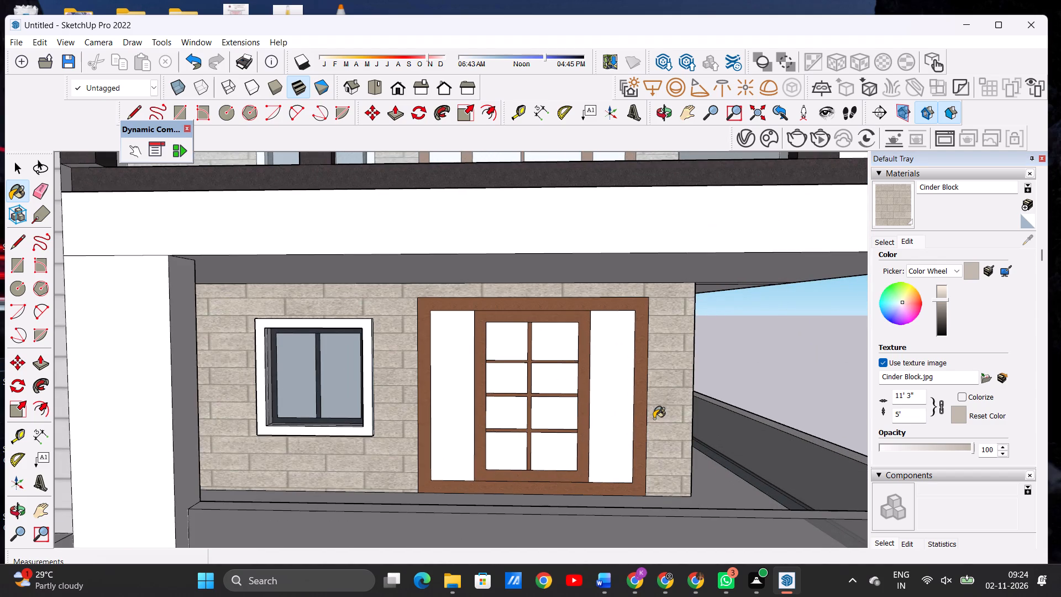
scroll(627, 408, "down", 18)
scroll(568, 484, "up", 5)
scroll(568, 484, "down", 1)
scroll(574, 468, "up", 2)
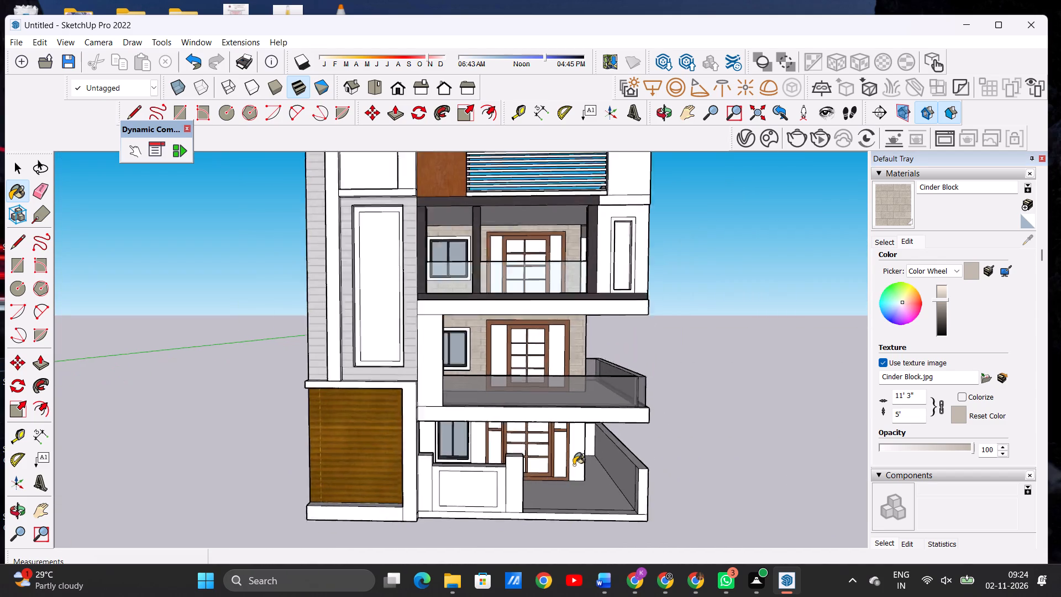
scroll(574, 465, "up", 5)
scroll(581, 444, "down", 1)
scroll(581, 444, "up", 5)
left_click(580, 429)
scroll(580, 430, "down", 8)
Paint the ground-floor and middle-floor side walls around the corner from the doors with Cinder Block.
middle_click_drag(614, 429, 534, 420)
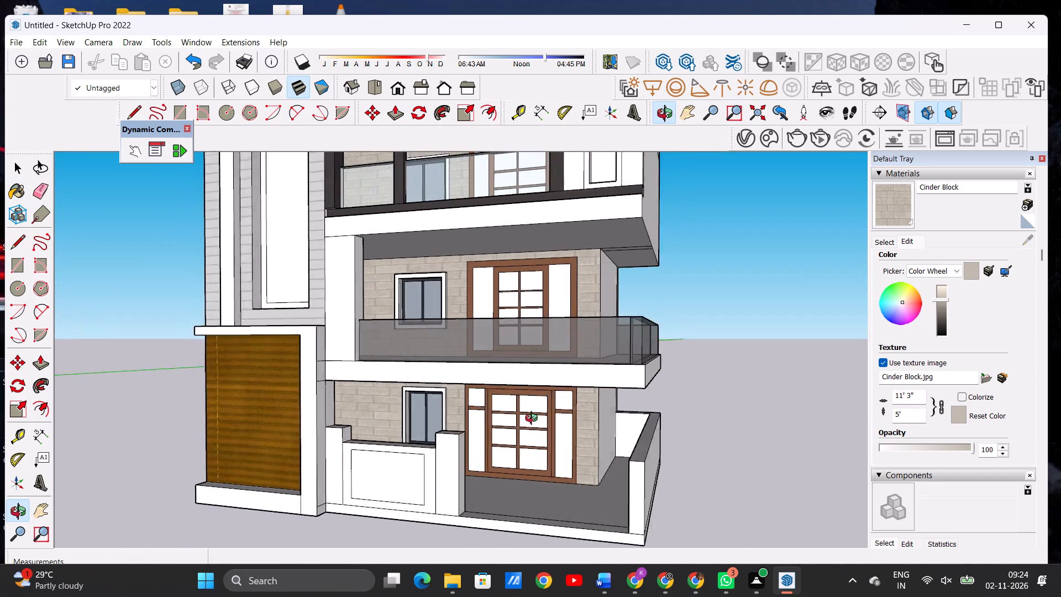
middle_click_drag(534, 420, 466, 432)
scroll(646, 418, "down", 1)
scroll(646, 418, "up", 5)
left_click(596, 423)
scroll(598, 421, "down", 7)
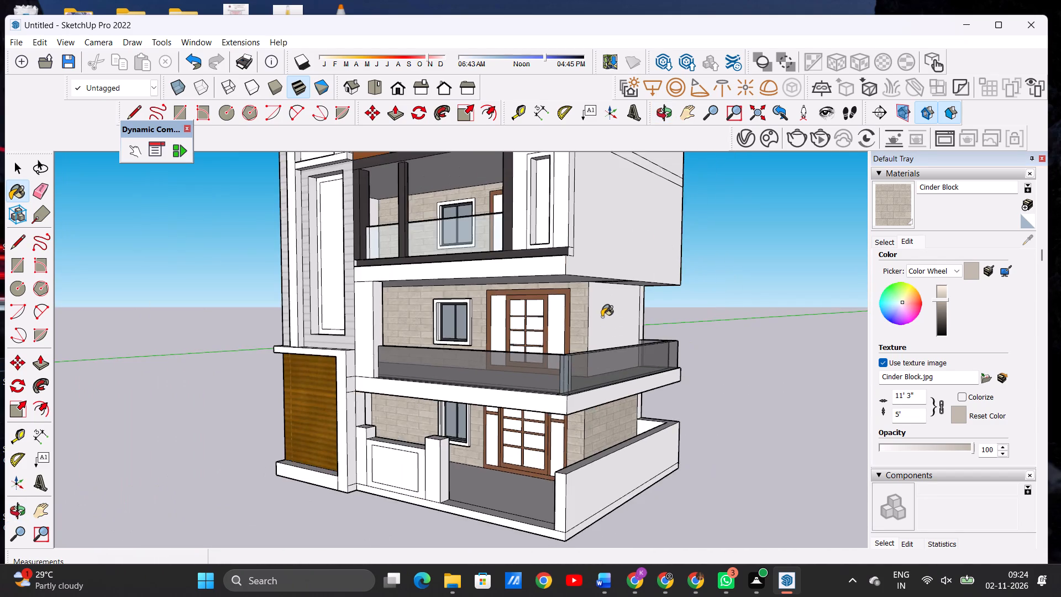
scroll(602, 317, "up", 6)
left_click(602, 317)
scroll(598, 363, "down", 10)
scroll(639, 400, "up", 5)
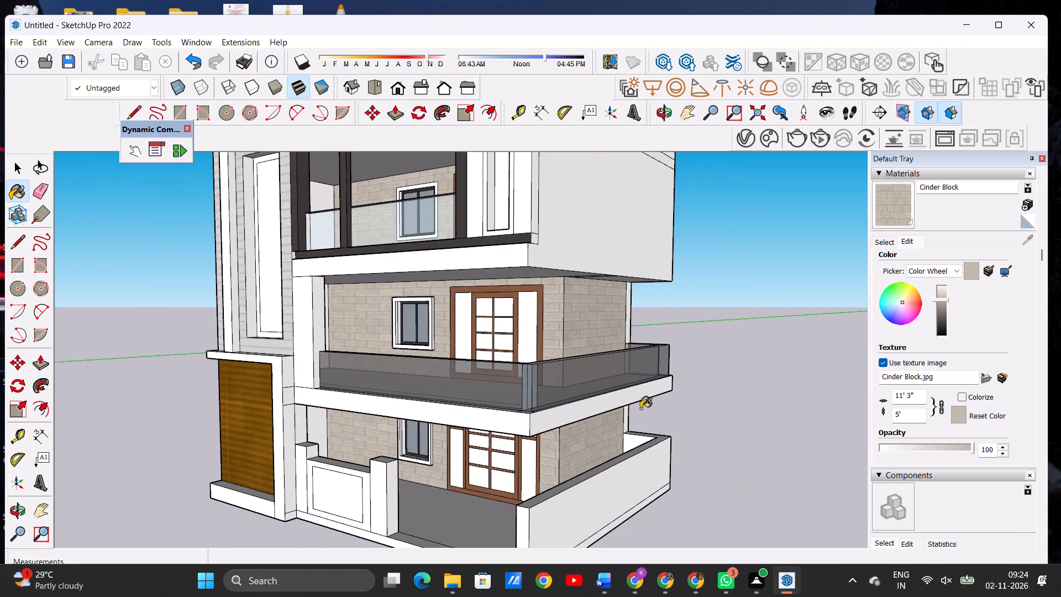
scroll(590, 420, "down", 8)
scroll(629, 421, "up", 1)
scroll(637, 416, "down", 3)
scroll(551, 328, "up", 3)
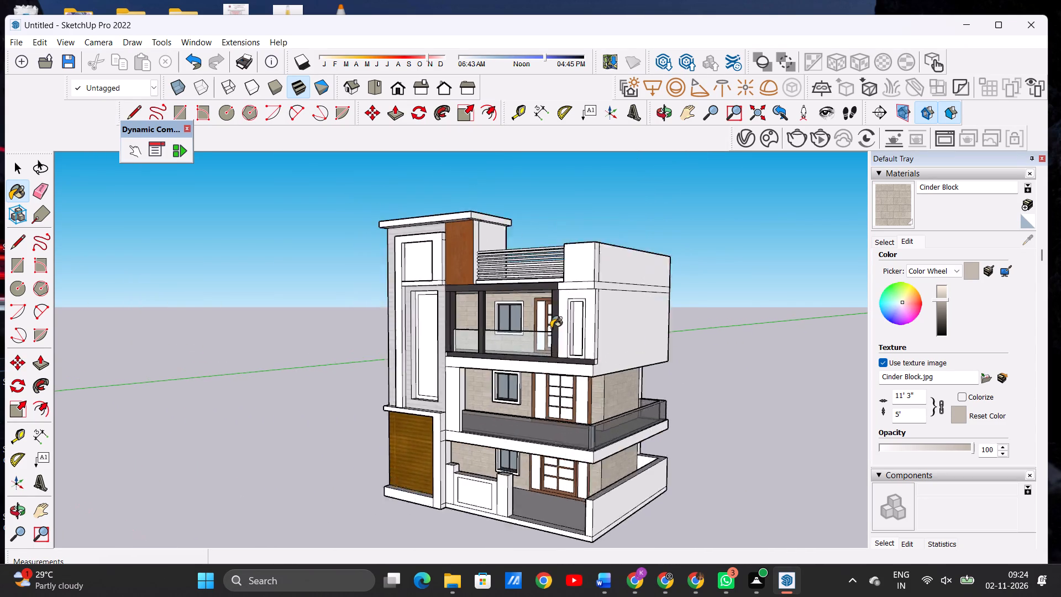
Paint the side wall around the corner from the top-floor balcony door, and the narrow end wall behind it, with Cinder Block.
scroll(551, 328, "up", 8)
left_click_drag(497, 326, 539, 336)
middle_click(533, 330)
middle_click_drag(535, 333, 543, 338)
middle_click_drag(546, 339, 686, 347)
middle_click(686, 347)
middle_click(686, 347)
middle_click_drag(686, 347, 677, 341)
scroll(767, 305, "down", 5)
scroll(572, 320, "up", 13)
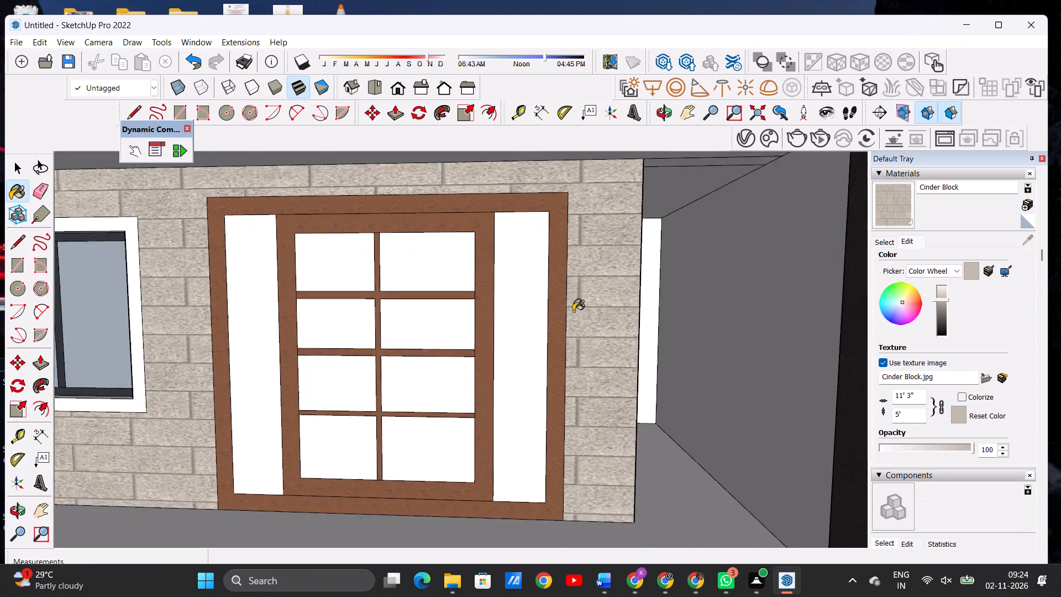
scroll(573, 311, "up", 2)
scroll(689, 304, "down", 1)
scroll(689, 304, "up", 4)
middle_click_drag(668, 298, 606, 331)
left_click(561, 331)
left_click(631, 312)
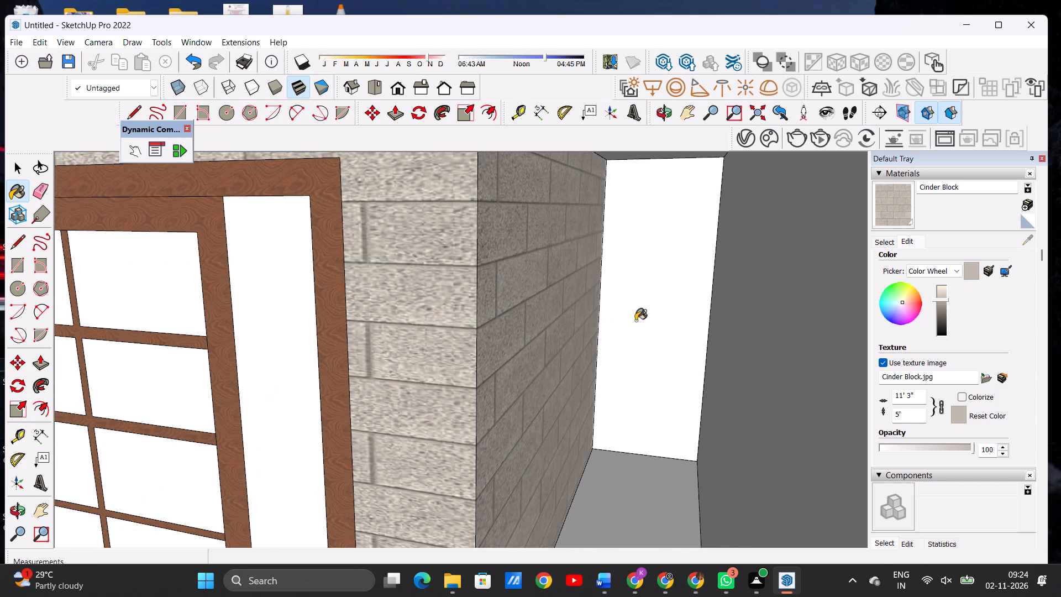
Paint the ground-floor and middle-floor return walls between the windows and the tower with Cinder Block.
scroll(648, 329, "down", 5)
scroll(652, 337, "down", 20)
scroll(652, 337, "down", 7)
scroll(641, 350, "up", 1)
scroll(641, 350, "down", 6)
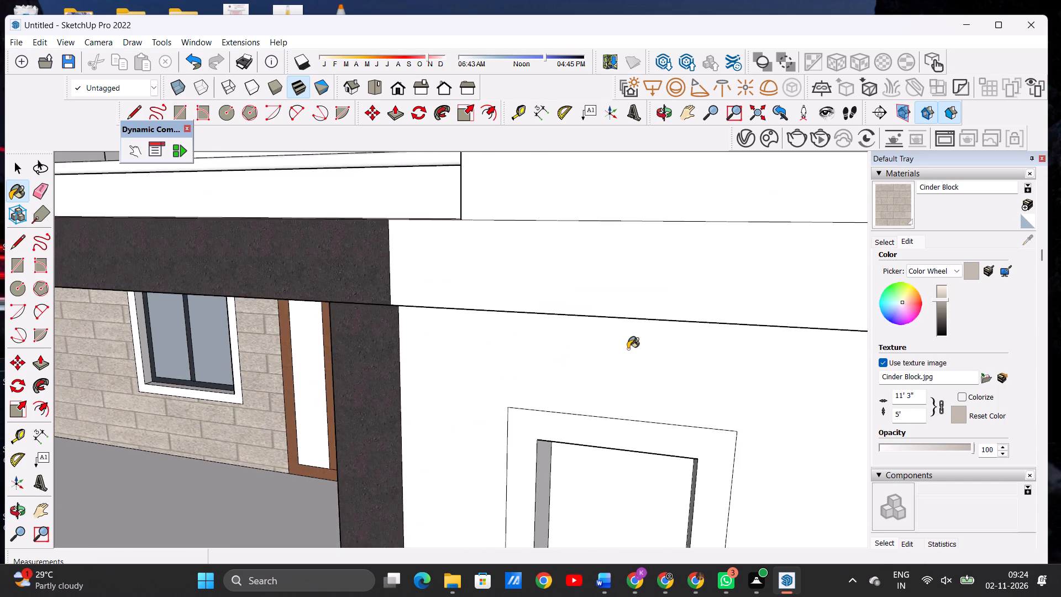
scroll(628, 349, "down", 9)
scroll(623, 347, "up", 1)
scroll(618, 357, "down", 3)
scroll(617, 358, "up", 1)
scroll(617, 358, "down", 17)
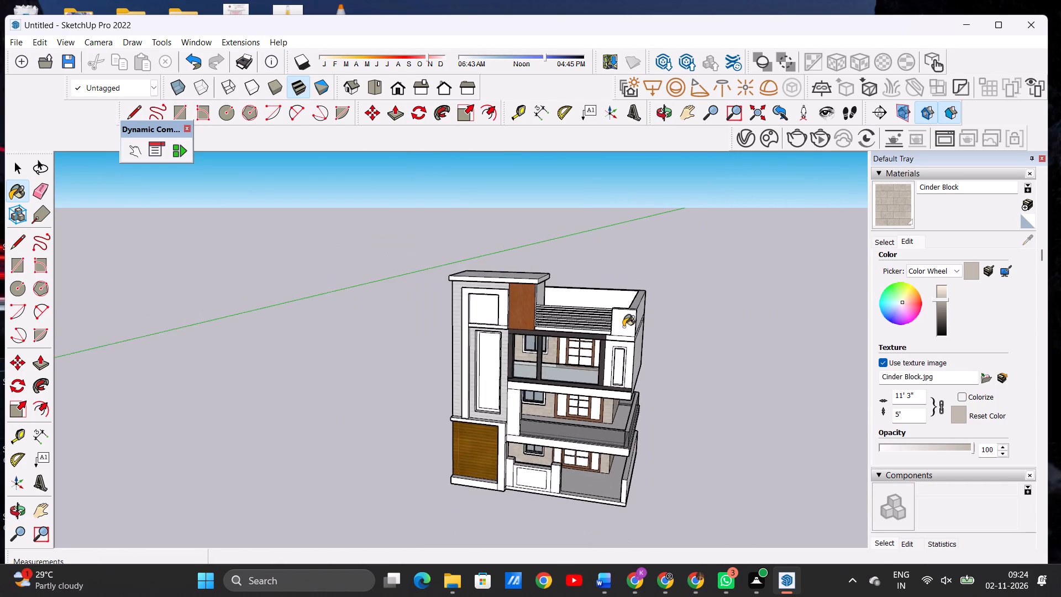
scroll(623, 327, "down", 14)
middle_click_drag(597, 364, 621, 338)
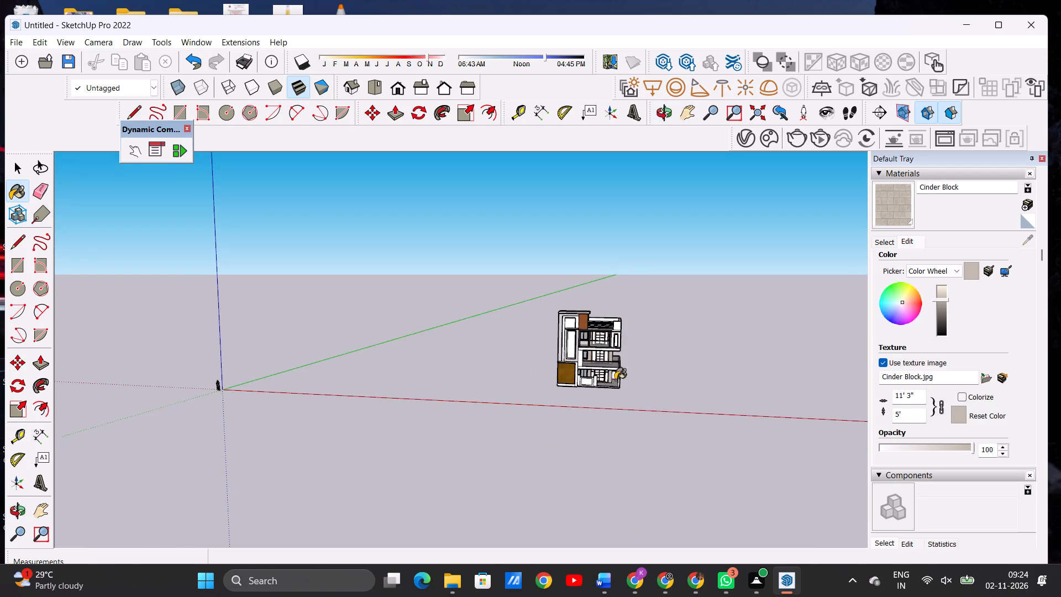
scroll(606, 384, "up", 7)
scroll(600, 386, "down", 1)
scroll(592, 379, "up", 13)
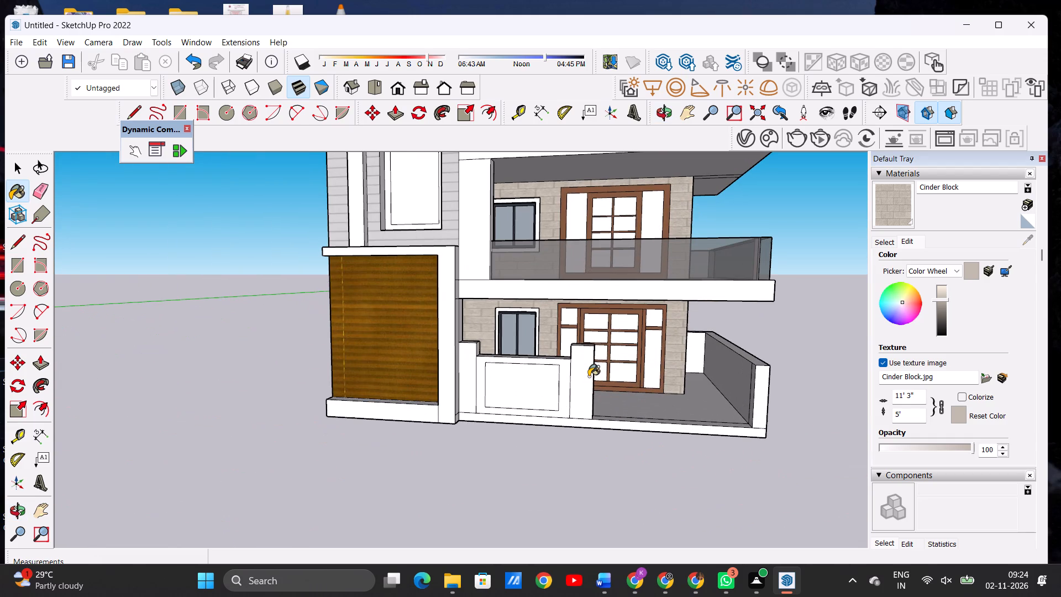
scroll(593, 324, "down", 5)
middle_click_drag(629, 347, 482, 349)
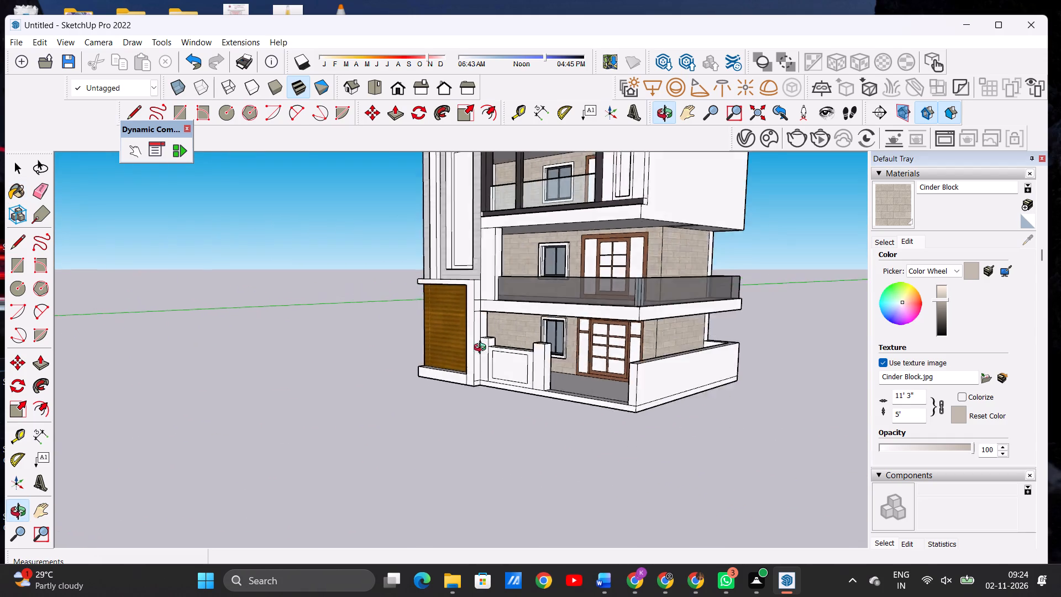
middle_click_drag(482, 349, 434, 355)
scroll(514, 344, "up", 8)
left_click(453, 316)
scroll(478, 333, "down", 4)
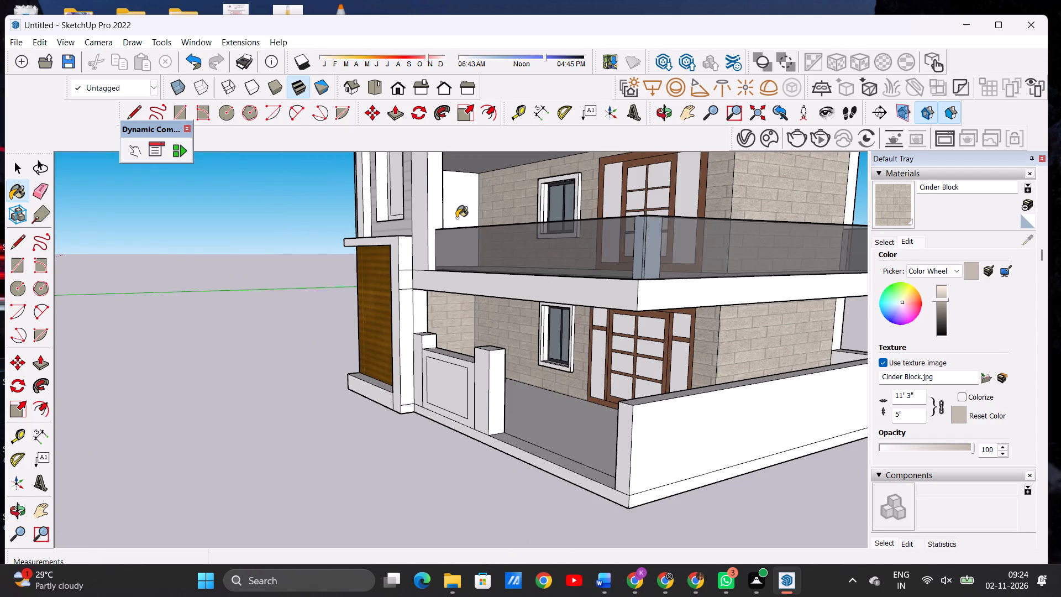
left_click(461, 196)
Paint the top-floor return wall between the balcony window and the tower with Cinder Block.
scroll(471, 277, "down", 12)
scroll(478, 214, "down", 1)
scroll(478, 214, "up", 3)
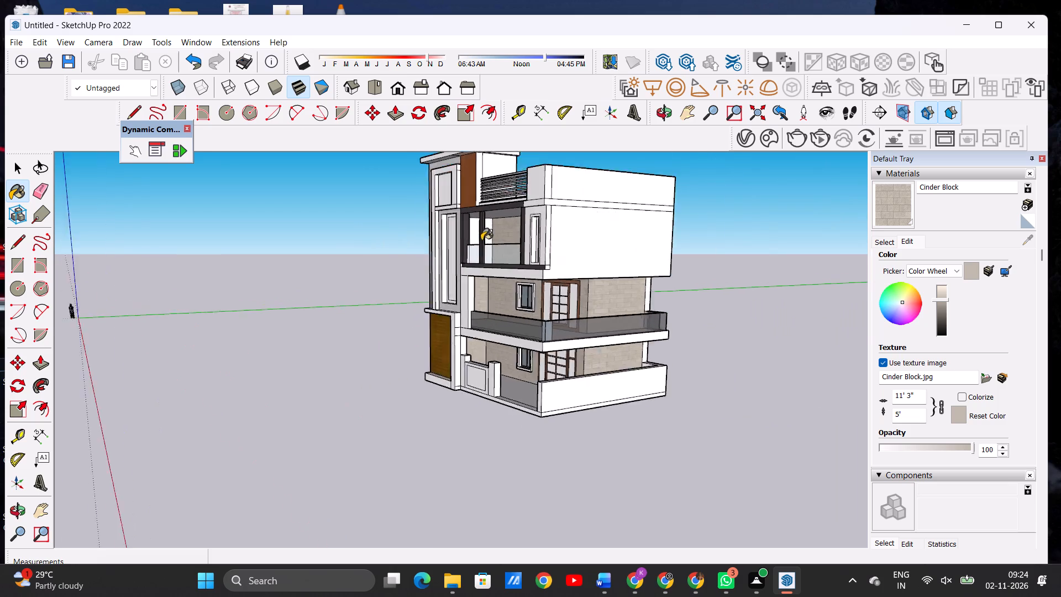
scroll(481, 240, "up", 7)
scroll(488, 231, "down", 1)
scroll(488, 231, "up", 6)
scroll(486, 231, "down", 1)
scroll(486, 231, "up", 2)
left_click(492, 229)
Switch the material library to the Glass and Mirrors collection for glazing the ground-floor door.
scroll(490, 249, "down", 9)
scroll(490, 256, "up", 1)
scroll(490, 256, "down", 8)
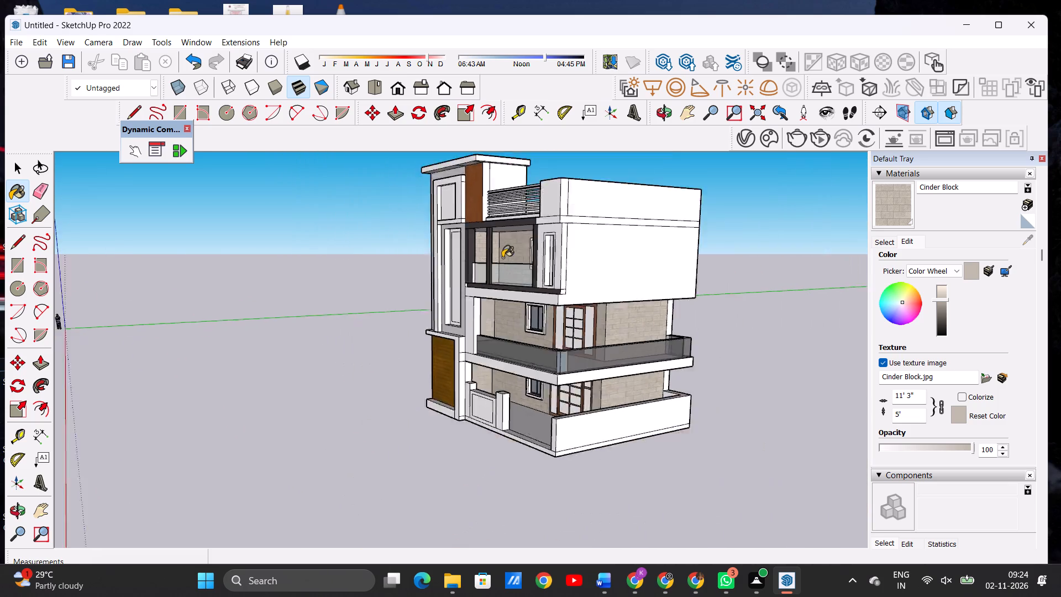
scroll(502, 258, "down", 1)
middle_click_drag(502, 309, 645, 307)
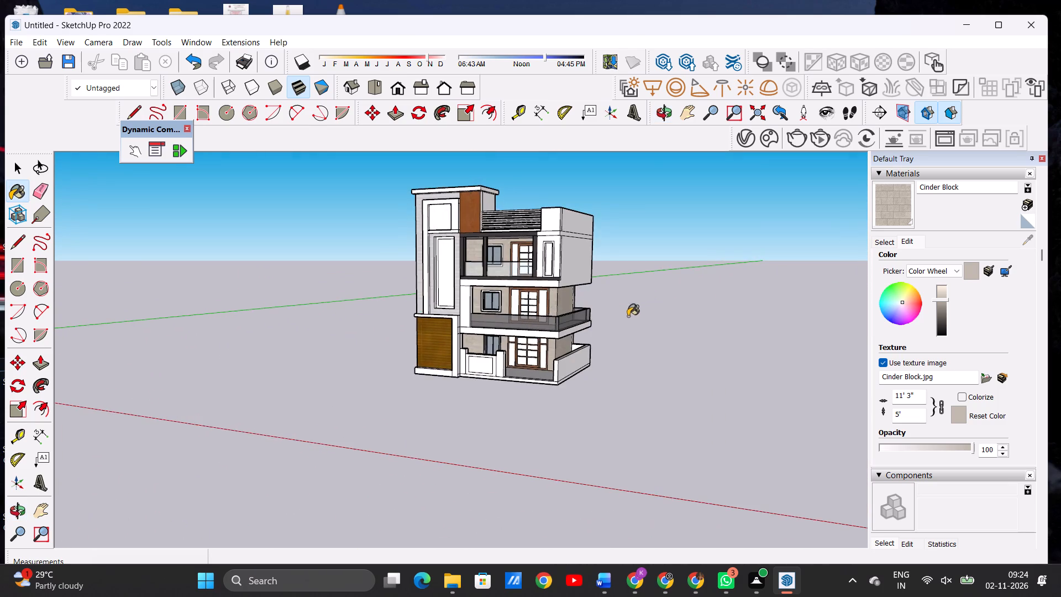
scroll(616, 333, "down", 6)
middle_click_drag(547, 353, 633, 353)
middle_click_drag(609, 354, 600, 348)
scroll(524, 353, "up", 4)
scroll(524, 352, "down", 1)
scroll(524, 352, "up", 4)
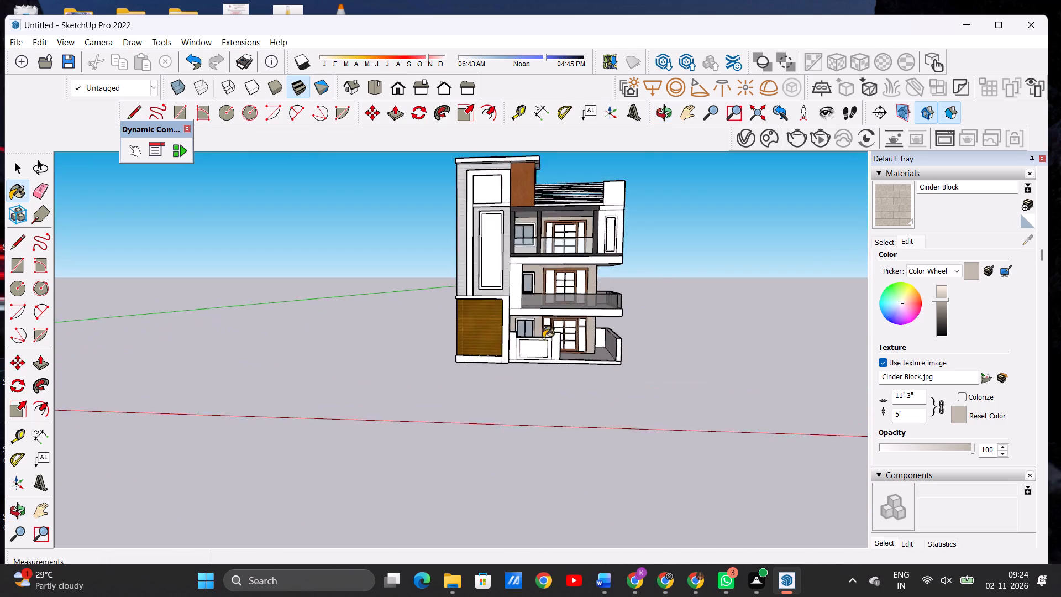
scroll(543, 338, "up", 5)
key("space")
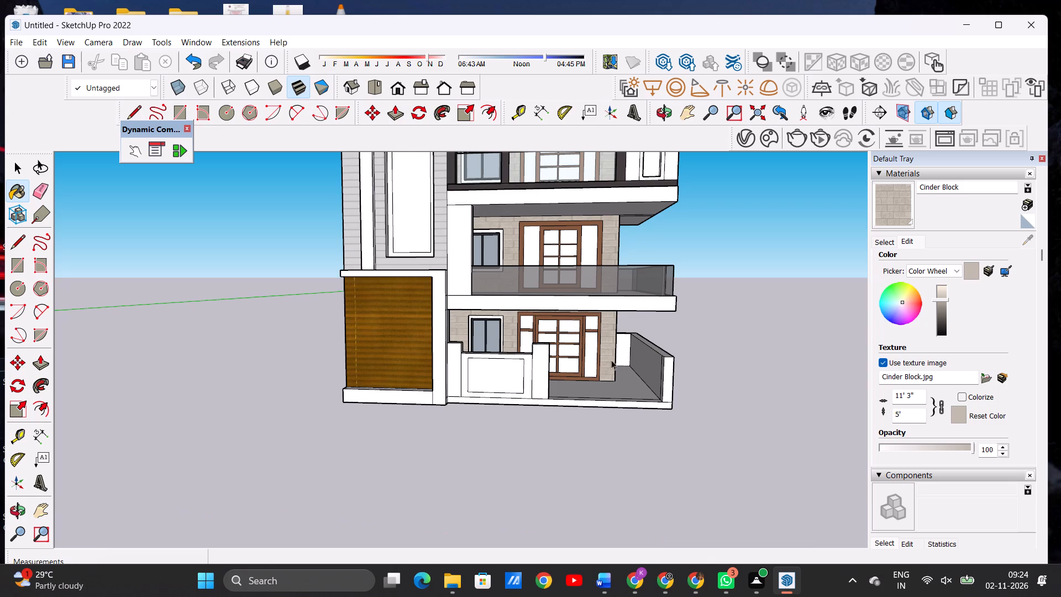
scroll(569, 366, "up", 1)
scroll(568, 366, "down", 1)
scroll(568, 366, "up", 3)
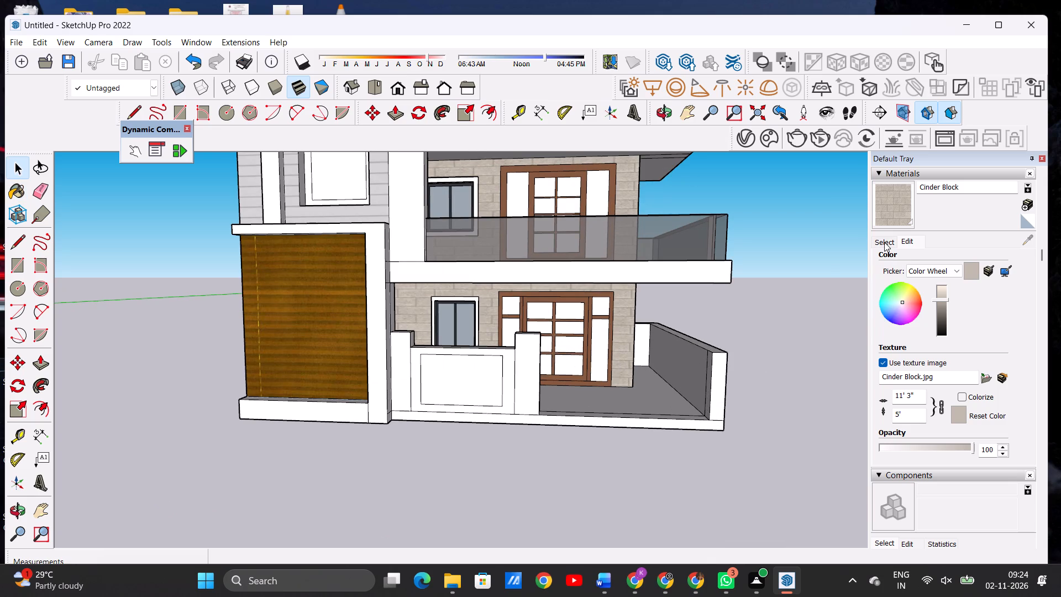
left_click(884, 242)
left_click(939, 258)
left_click(958, 324)
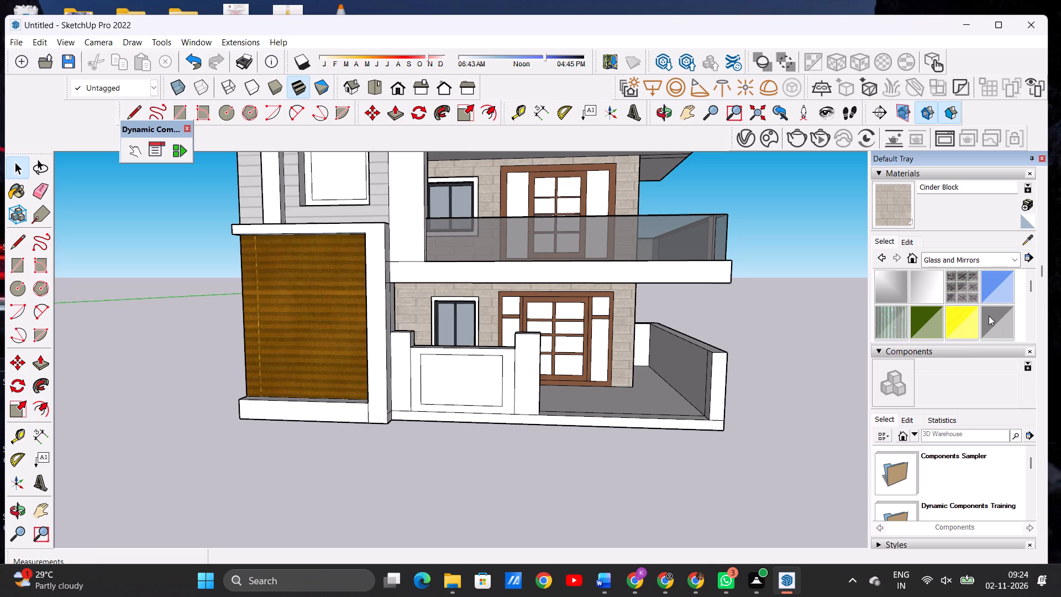
scroll(989, 316, "down", 1)
scroll(989, 316, "up", 1)
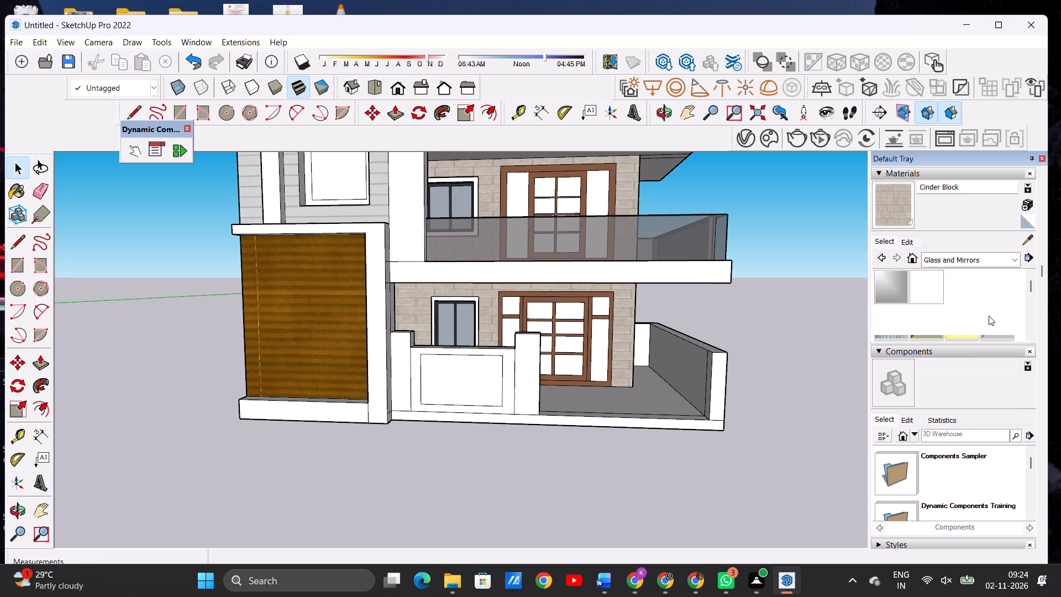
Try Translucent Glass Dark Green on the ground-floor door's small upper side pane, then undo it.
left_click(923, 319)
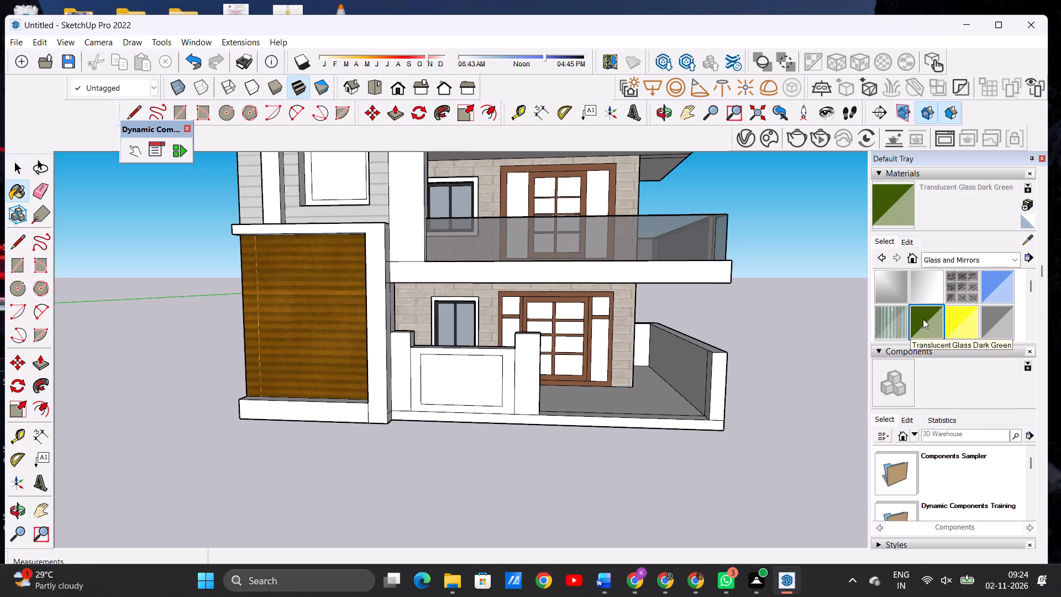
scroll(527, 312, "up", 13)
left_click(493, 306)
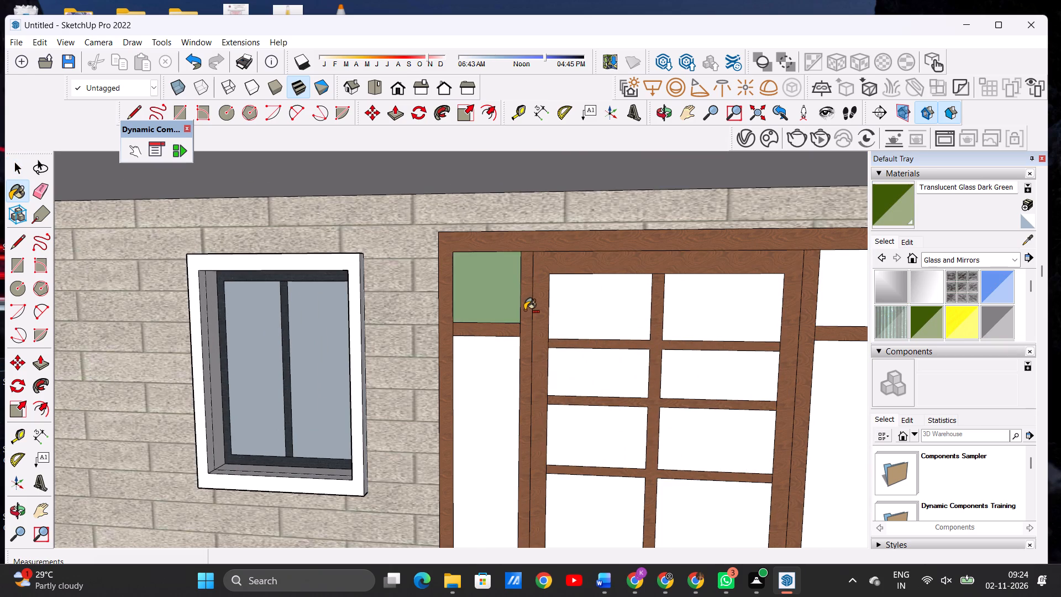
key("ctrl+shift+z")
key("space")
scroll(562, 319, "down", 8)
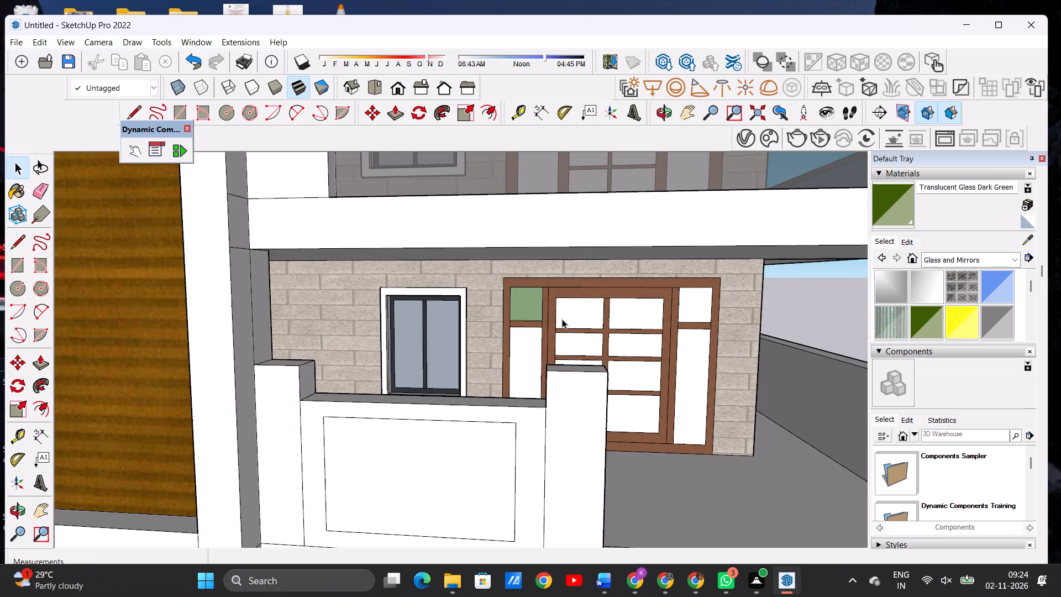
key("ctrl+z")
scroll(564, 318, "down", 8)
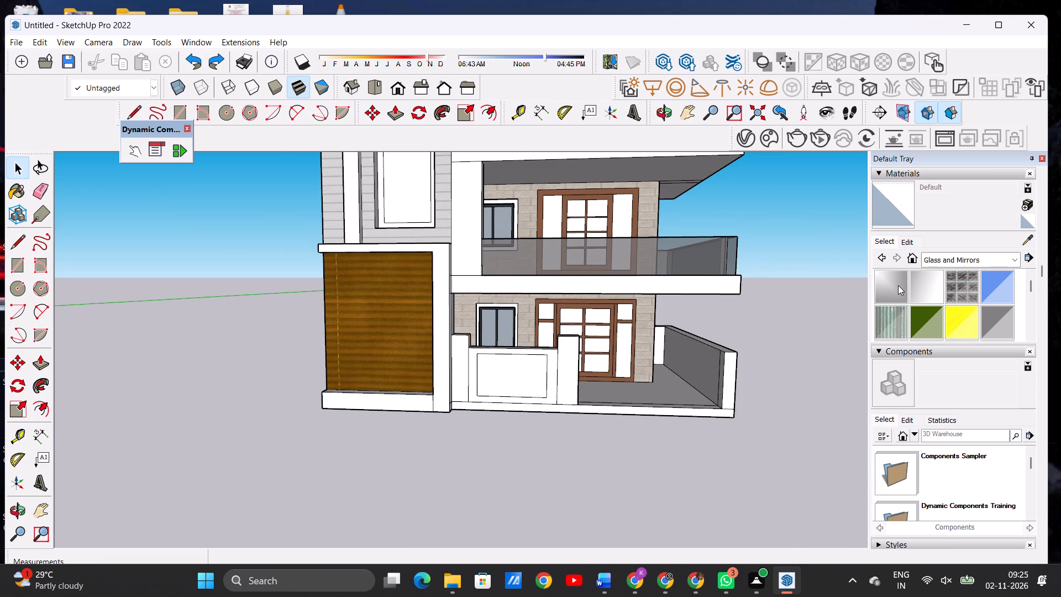
Paint the ground-floor door's two side panes nearest the window with Mirror 01 and darken the material slightly.
left_click(898, 285)
scroll(563, 317, "up", 14)
left_click(535, 281)
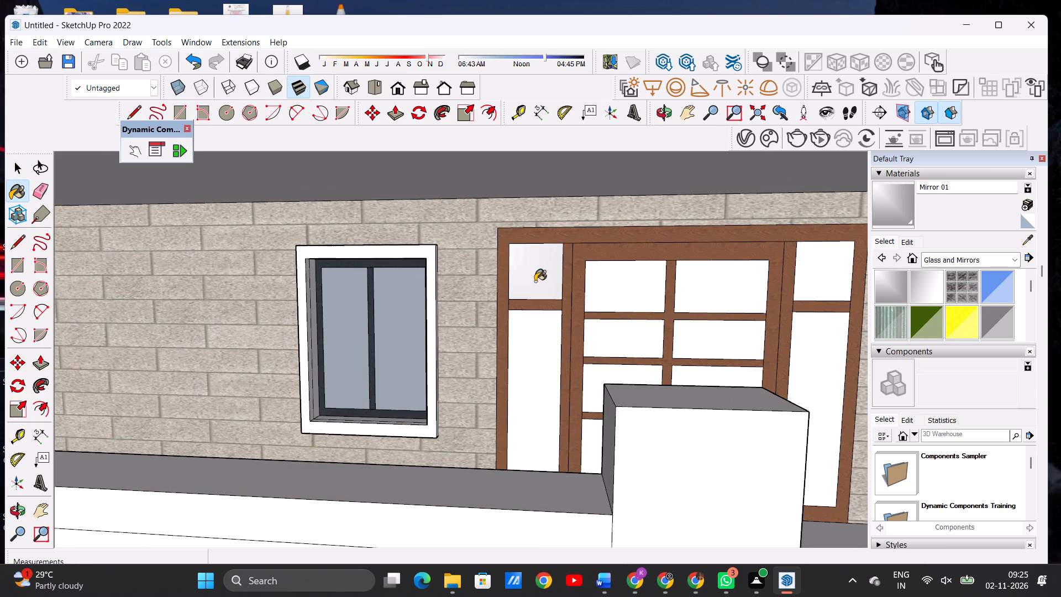
left_click(529, 343)
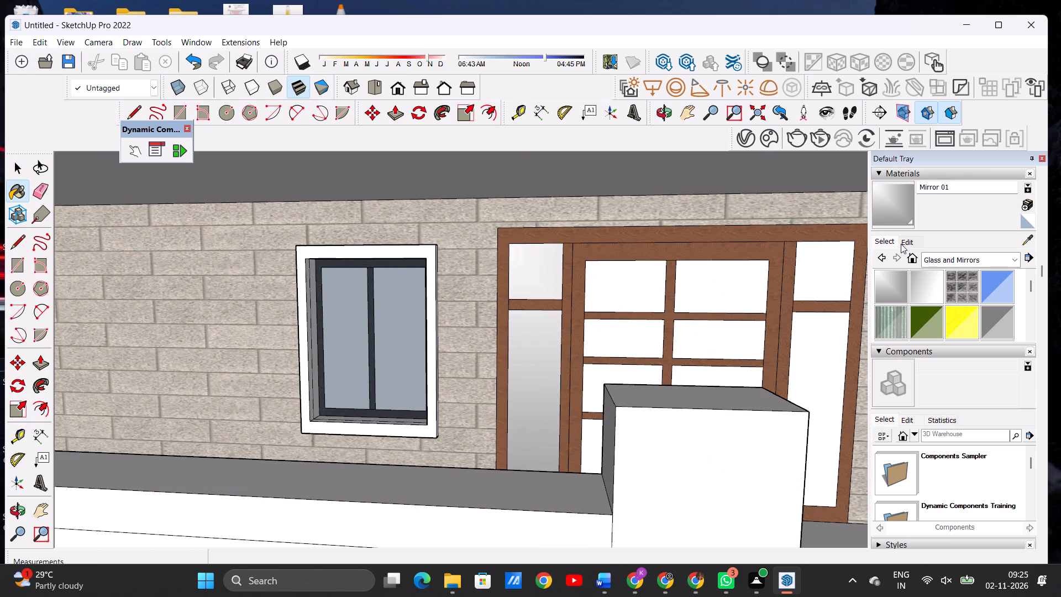
left_click(903, 240)
left_click(941, 306)
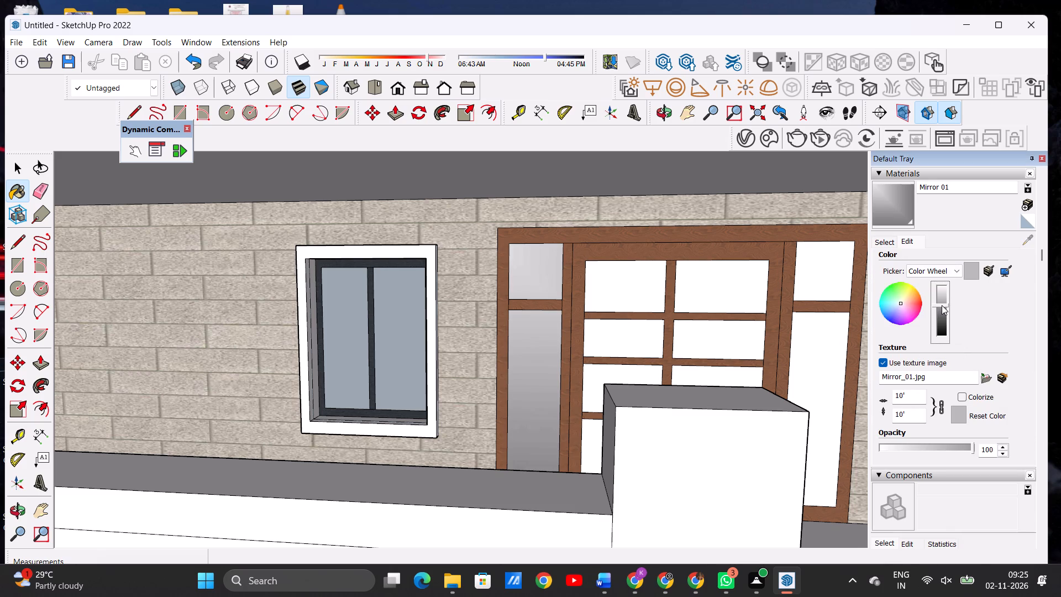
Paint the ground-floor door's central grid panes and the two side panes farthest from the window with Mirror 01.
left_click(635, 292)
left_click(719, 287)
left_click(640, 329)
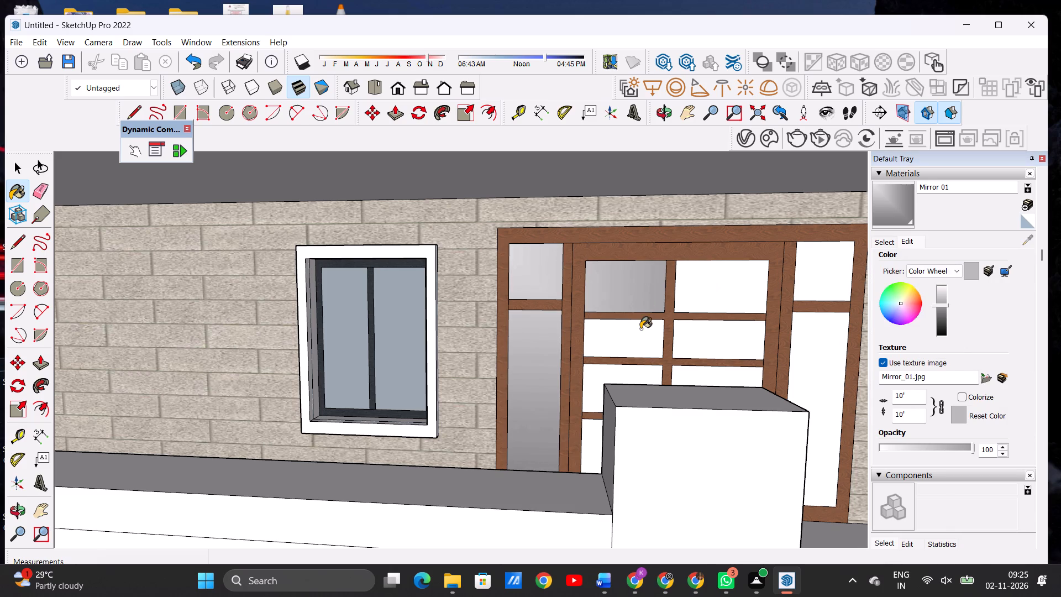
left_click(717, 332)
scroll(656, 300, "down", 8)
left_click_drag(644, 345, 696, 364)
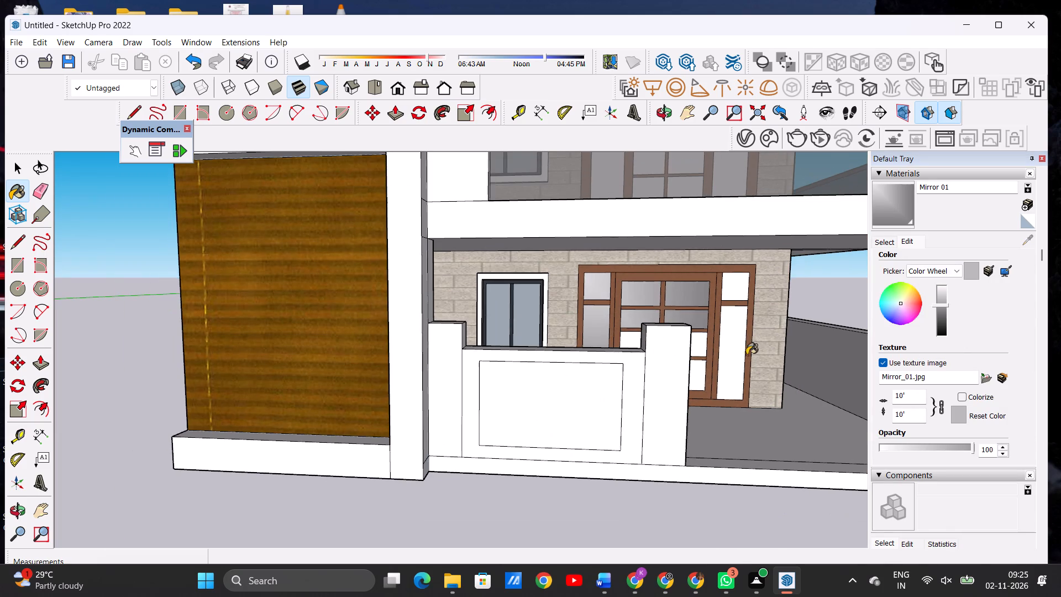
middle_click_drag(752, 355, 646, 371)
left_click(641, 393)
left_click(650, 365)
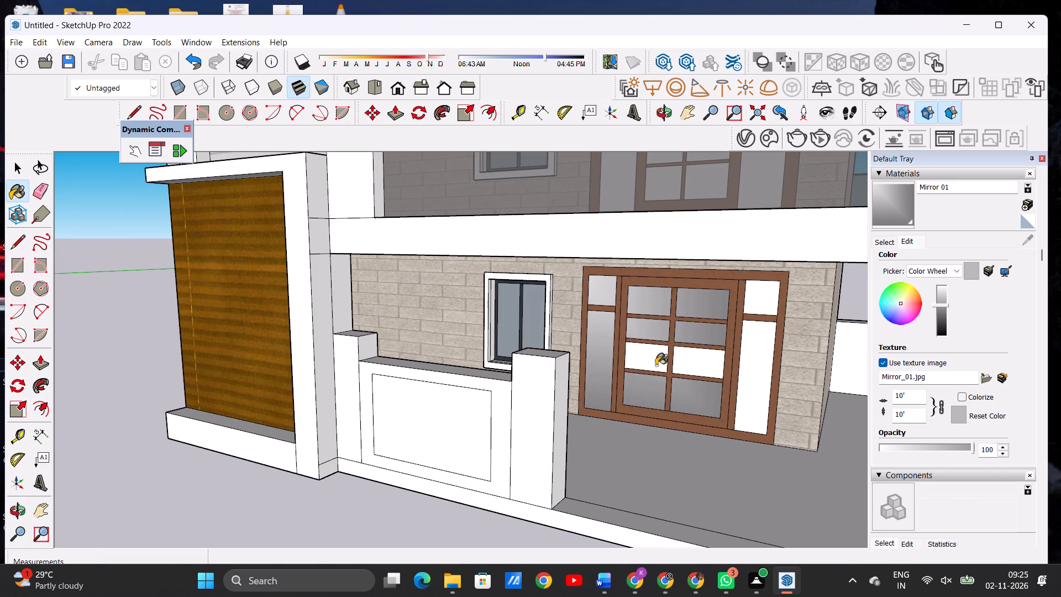
left_click(694, 364)
left_click(767, 363)
left_click(761, 308)
Paint the middle-floor door's eight grid panes and both tall side panes with Translucent Glass Gray.
scroll(691, 374, "down", 3)
scroll(681, 397, "up", 2)
scroll(679, 402, "down", 3)
middle_click_drag(650, 416, 724, 413)
scroll(658, 425, "down", 8)
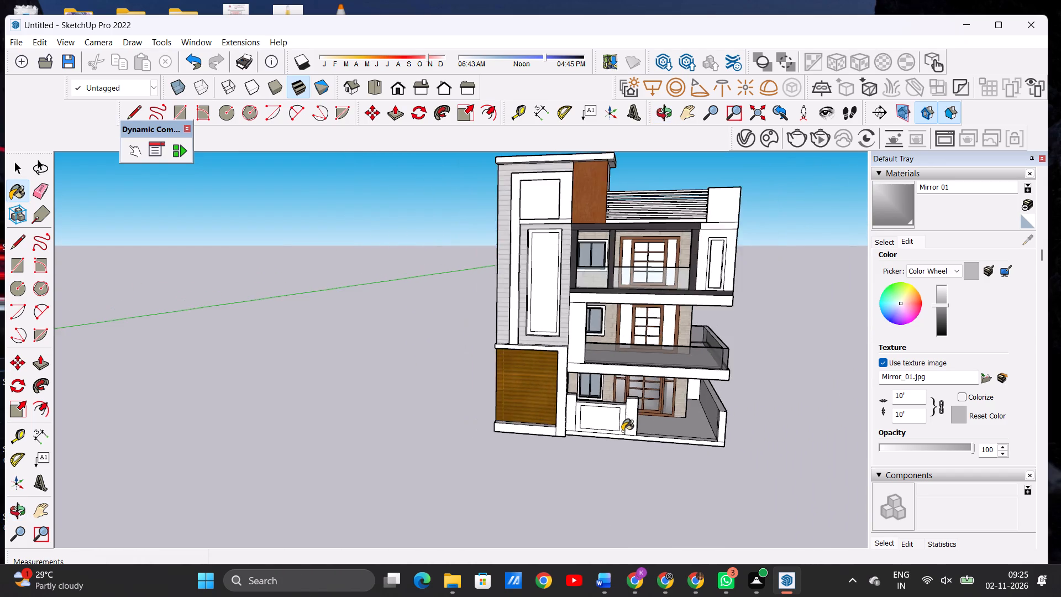
scroll(622, 431, "down", 6)
scroll(653, 368, "up", 3)
scroll(652, 368, "down", 1)
scroll(650, 368, "up", 5)
scroll(638, 374, "down", 1)
scroll(636, 374, "up", 5)
scroll(633, 380, "down", 1)
scroll(633, 380, "up", 5)
scroll(677, 351, "up", 3)
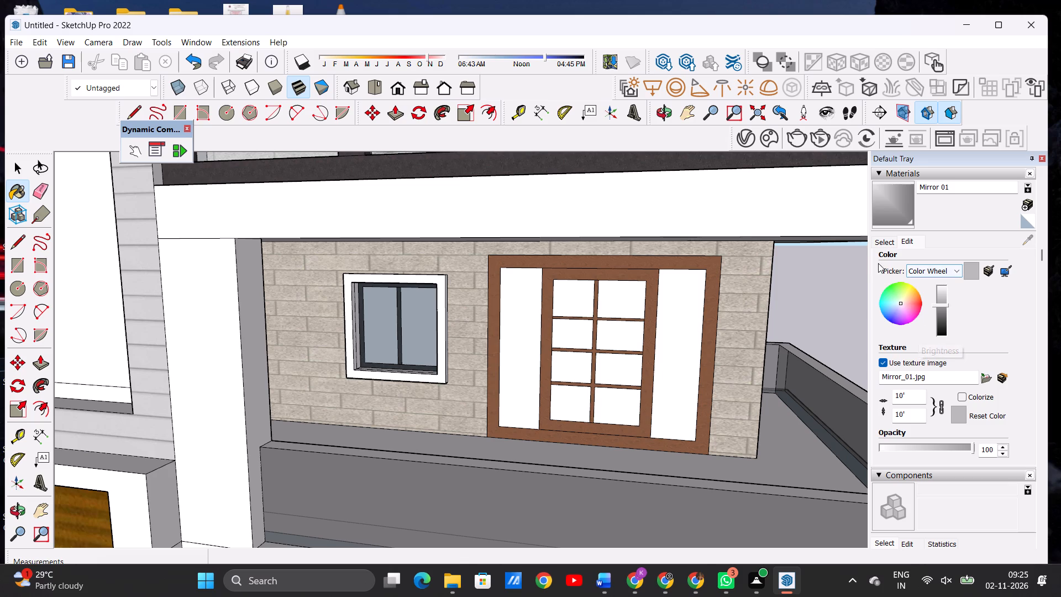
left_click(886, 245)
left_click(993, 313)
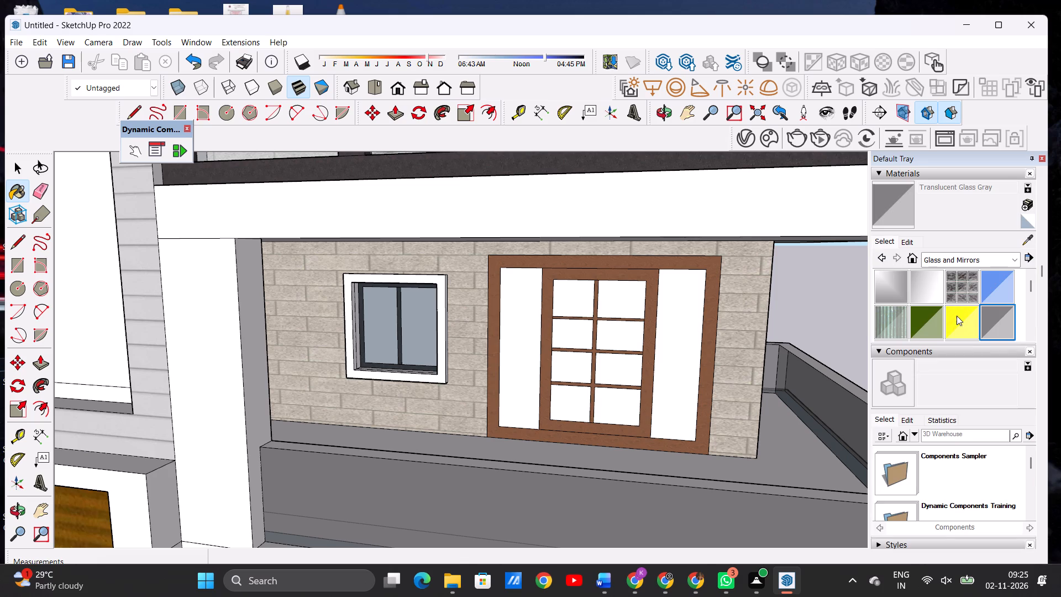
left_click(524, 329)
left_click(574, 301)
left_click(625, 302)
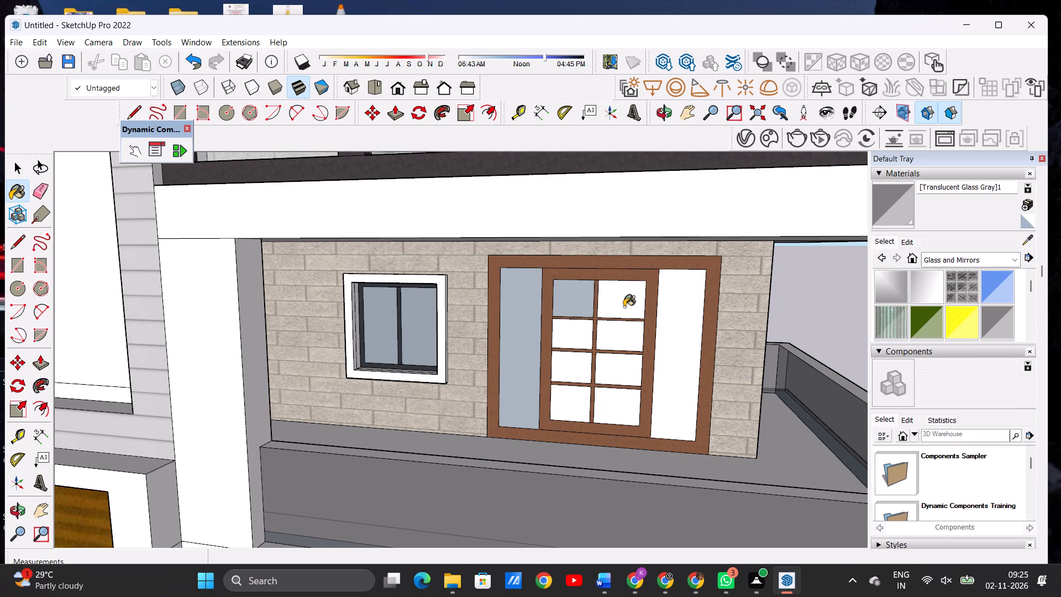
left_click(623, 336)
left_click(589, 337)
left_click(572, 371)
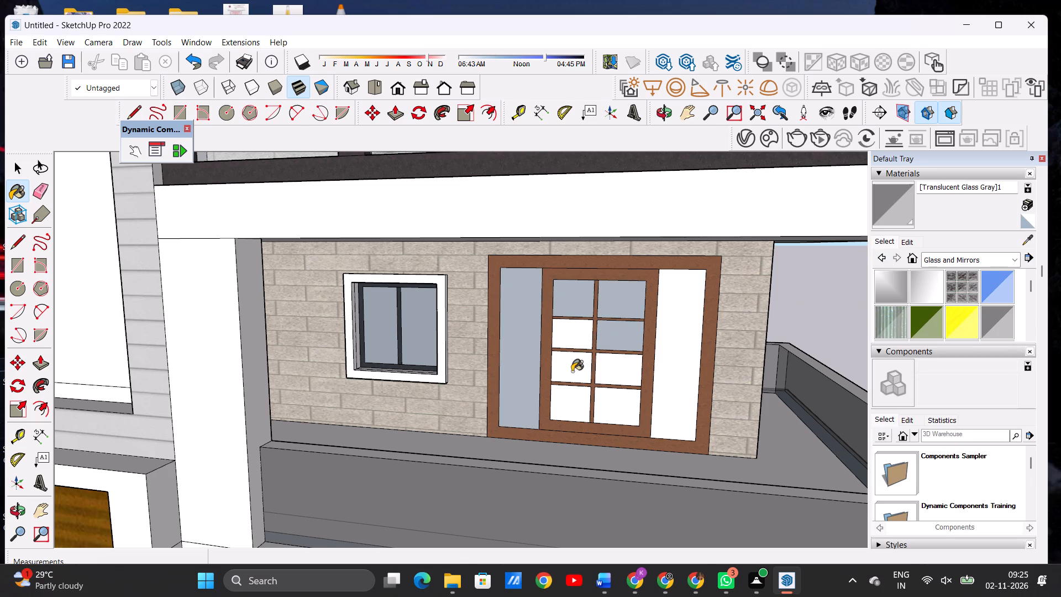
left_click(601, 371)
left_click(572, 402)
left_click(608, 407)
left_click(685, 381)
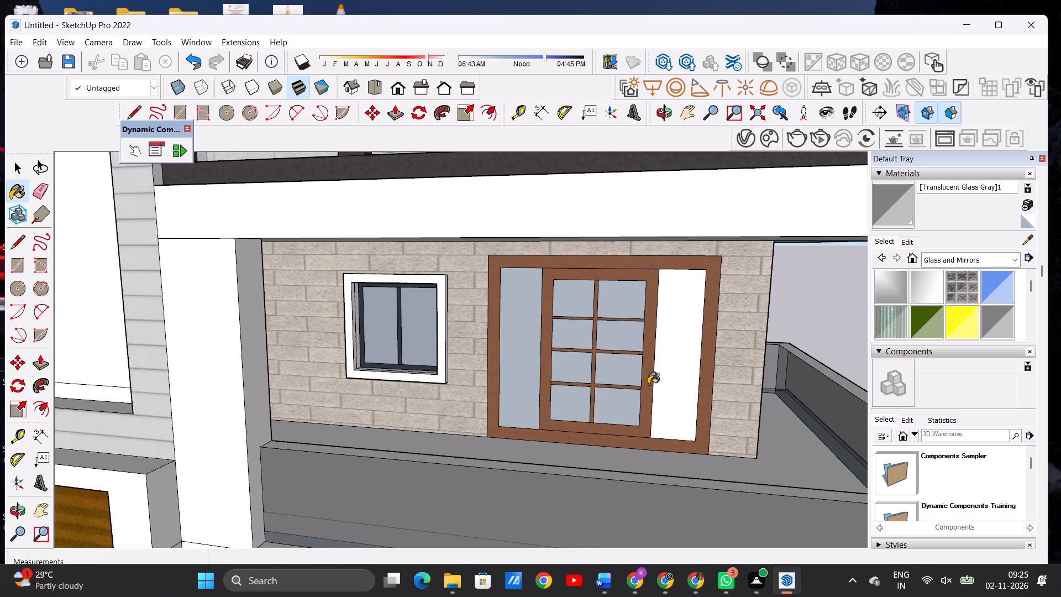
Examine the door glazing across the three floors of the front facade.
scroll(634, 385, "down", 17)
scroll(626, 383, "down", 8)
scroll(585, 361, "down", 4)
scroll(607, 375, "up", 15)
scroll(606, 370, "down", 1)
scroll(606, 370, "up", 6)
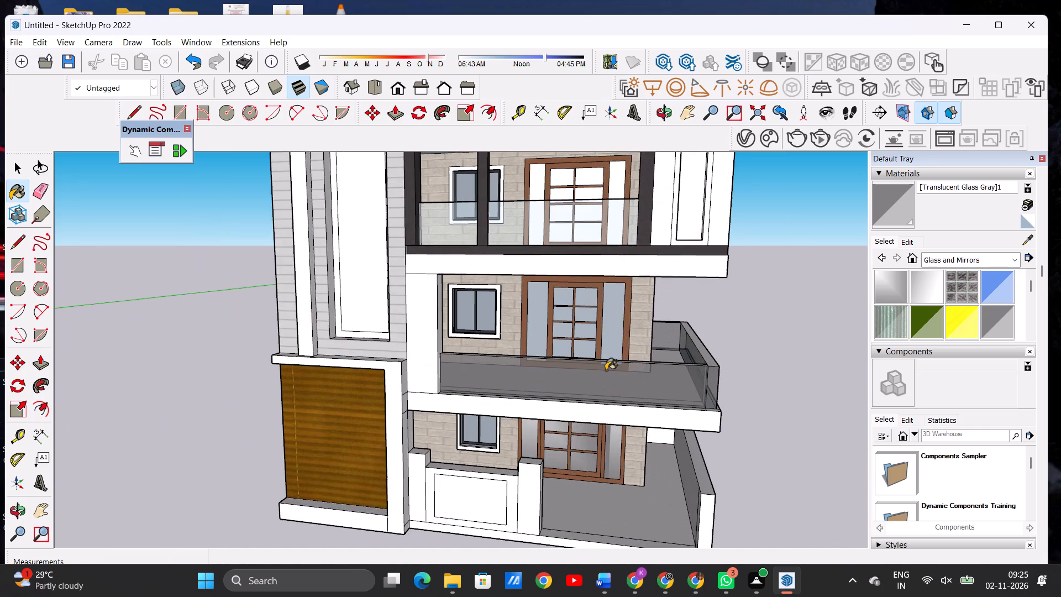
scroll(605, 371, "down", 8)
scroll(610, 360, "up", 4)
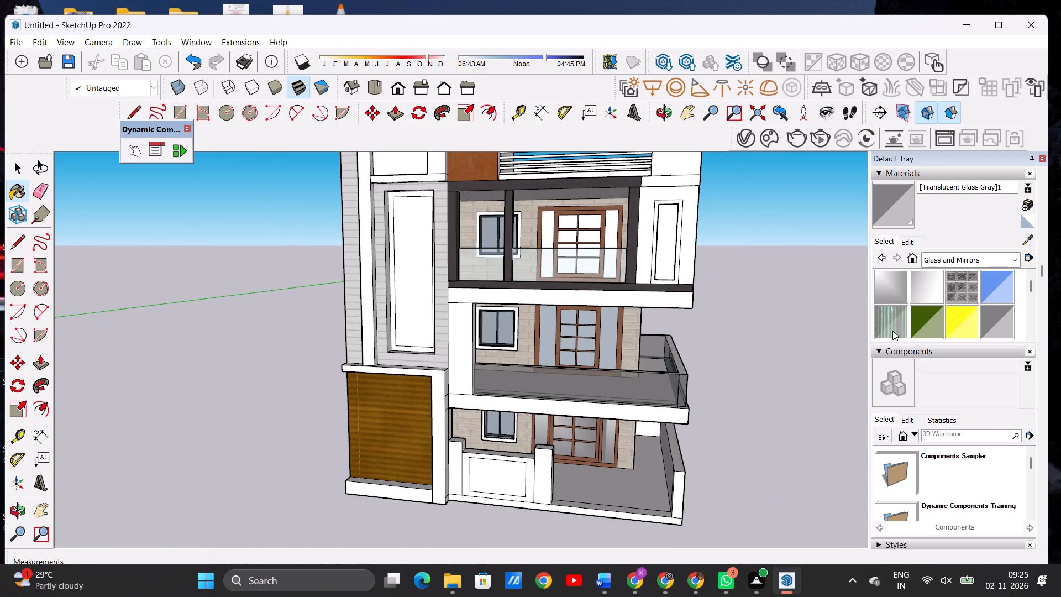
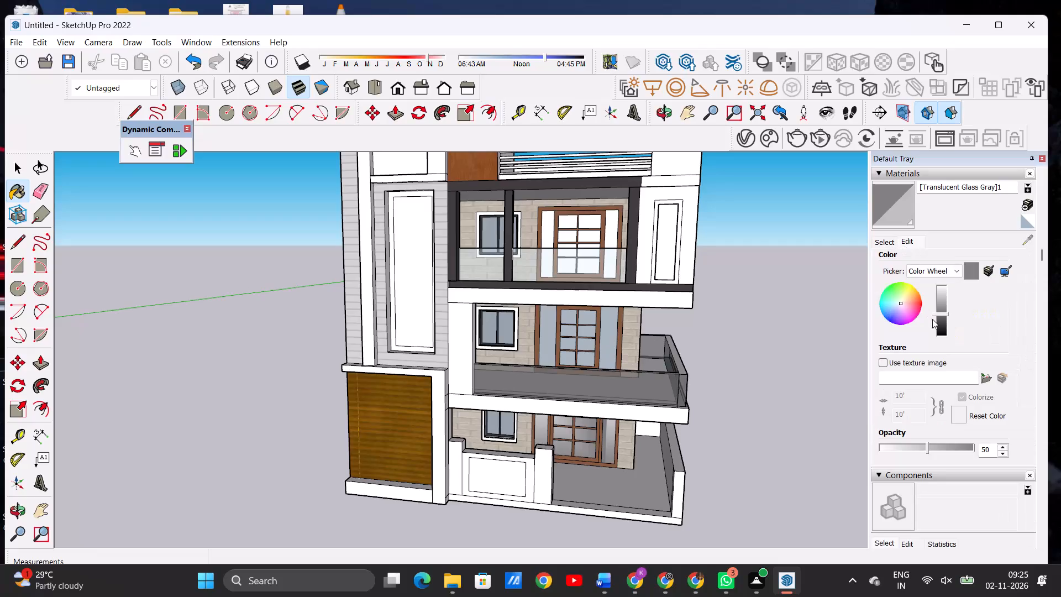
Darken the colour of the translucent gray glass material used for the balcony railing.
left_click(939, 318)
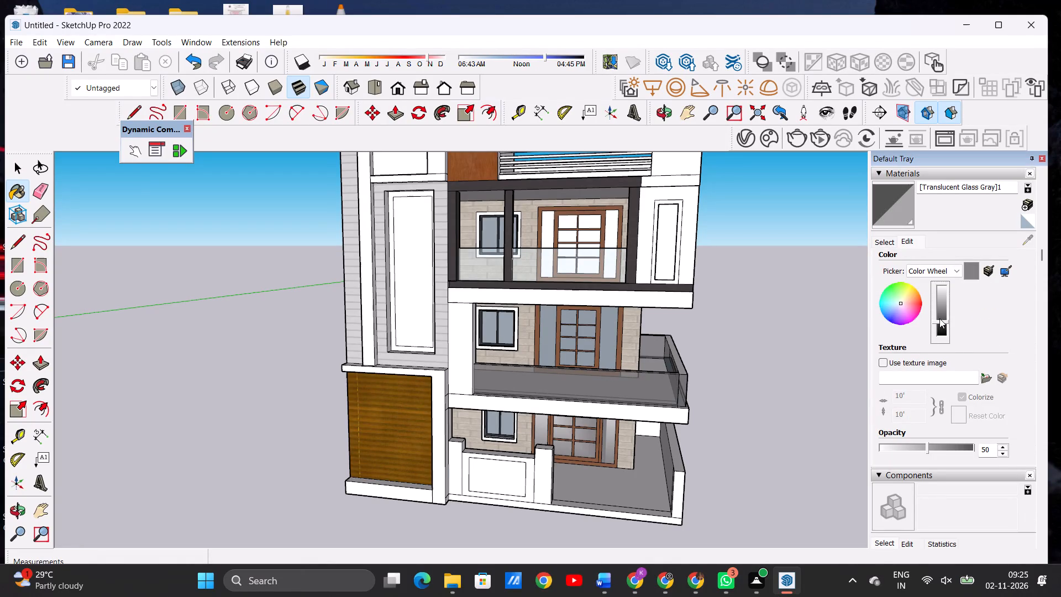
left_click(942, 323)
Paint all the glass panes and both side panels of the upper-floor balcony door with the Mirror 02 material.
scroll(616, 396, "down", 5)
scroll(616, 367, "up", 11)
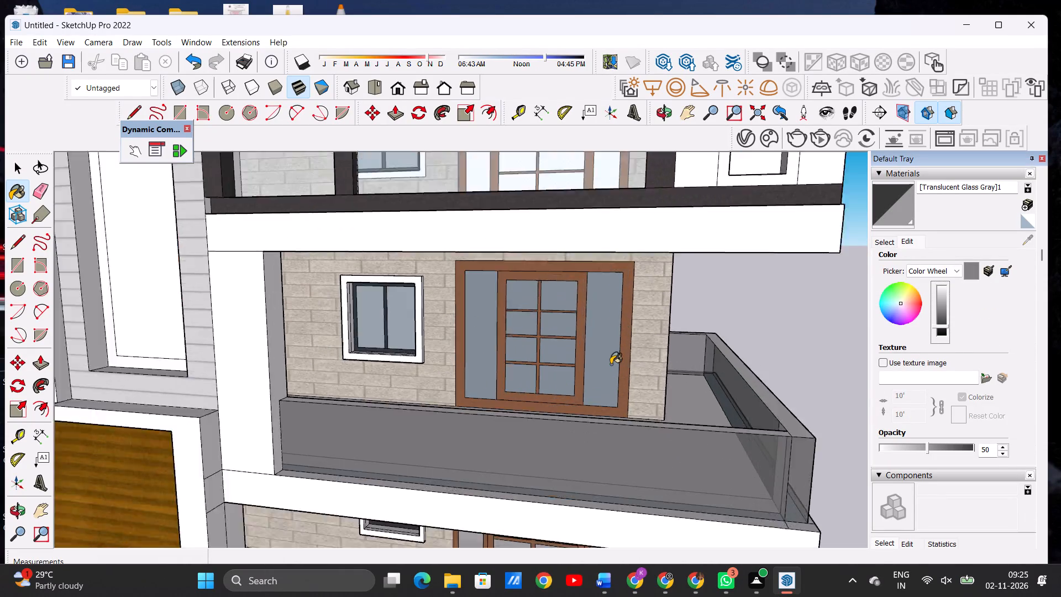
scroll(611, 364, "up", 3)
scroll(610, 368, "down", 13)
scroll(587, 266, "up", 4)
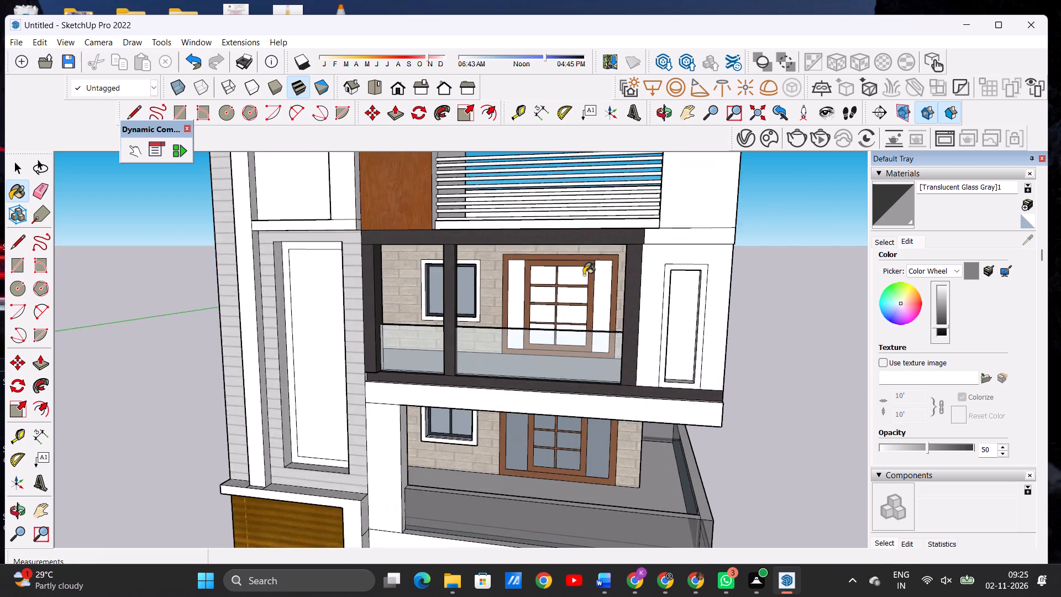
scroll(584, 275, "up", 4)
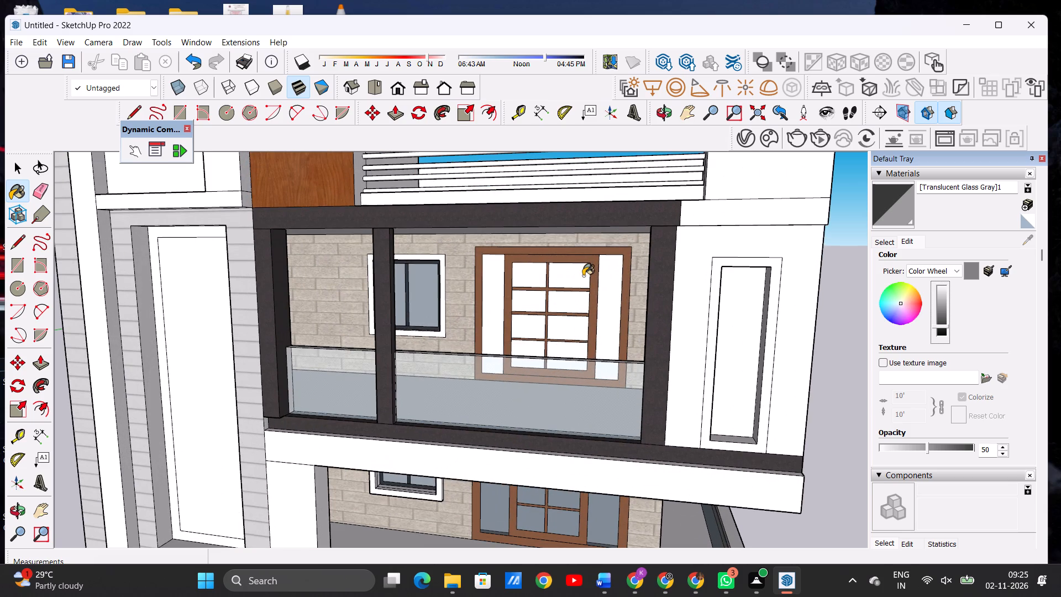
left_click(884, 240)
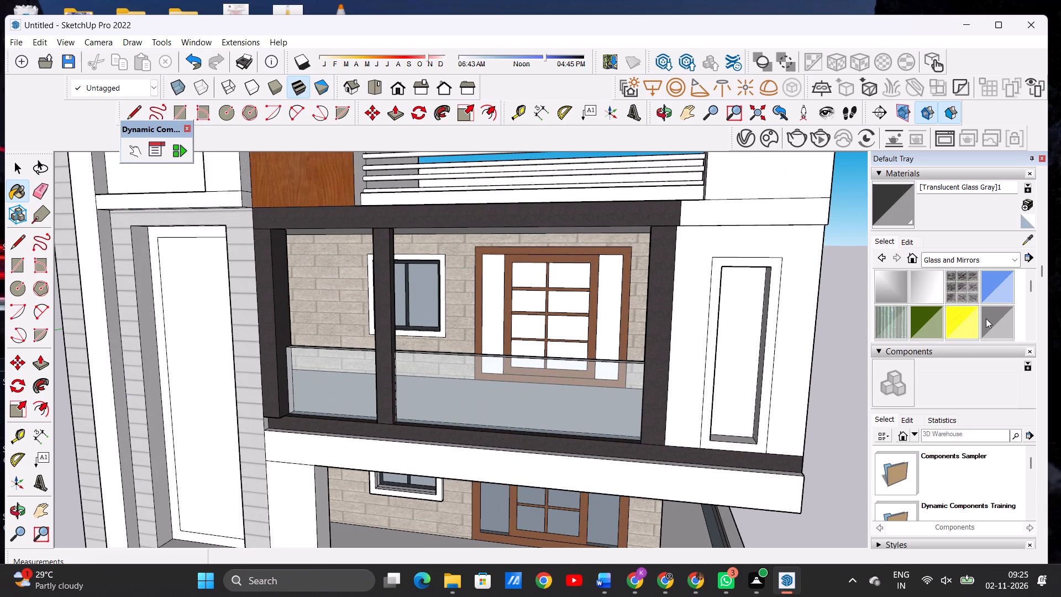
scroll(958, 304, "down", 1)
scroll(936, 292, "up", 1)
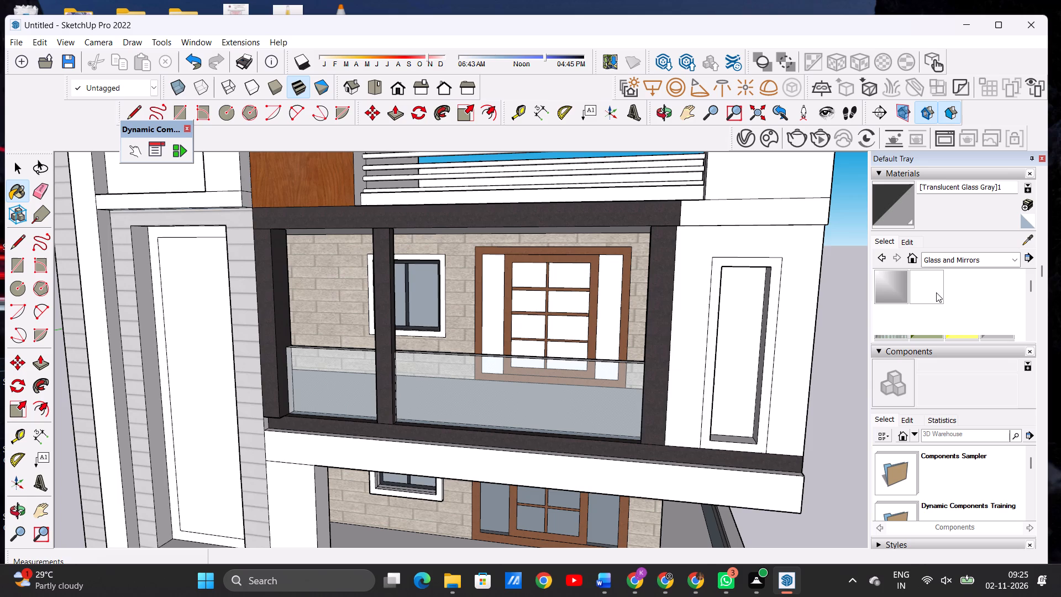
left_click(931, 290)
scroll(486, 281, "up", 8)
left_click(499, 276)
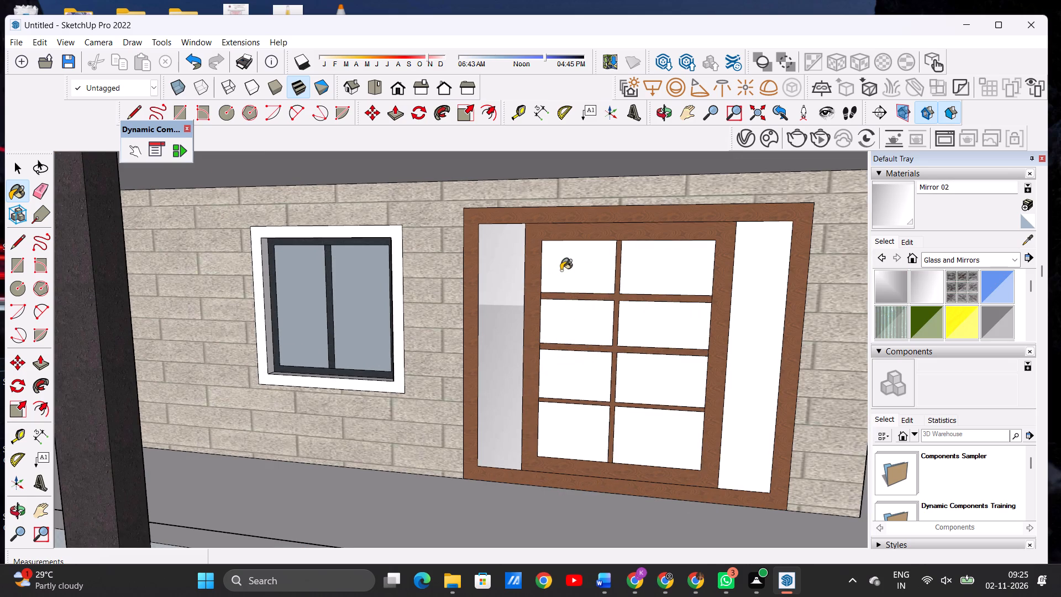
left_click(565, 268)
left_click(666, 268)
left_click(668, 305)
left_click(596, 318)
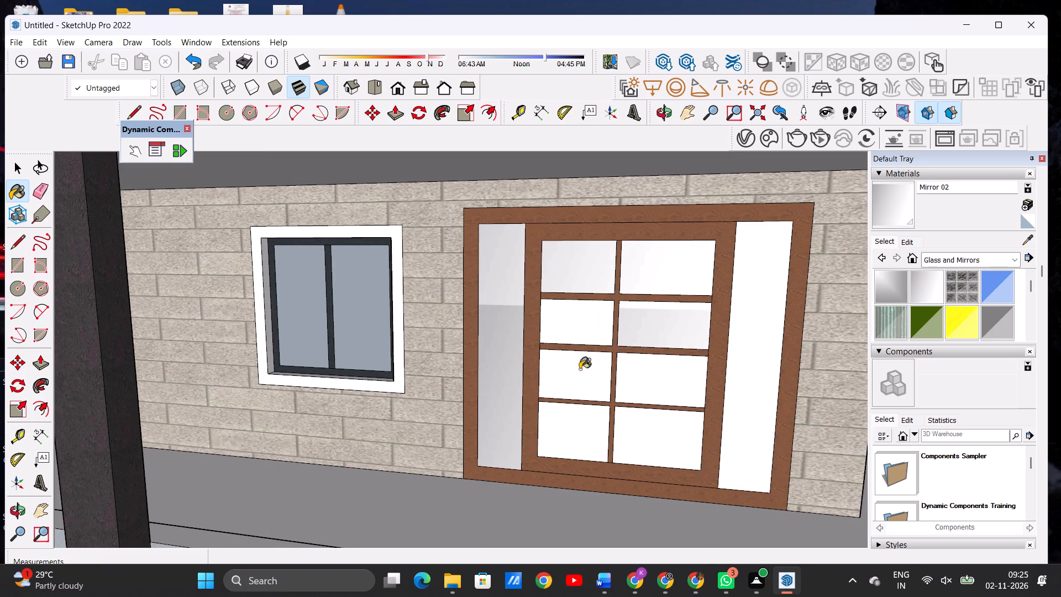
left_click(580, 369)
left_click(637, 374)
left_click(649, 432)
left_click(571, 434)
left_click(744, 332)
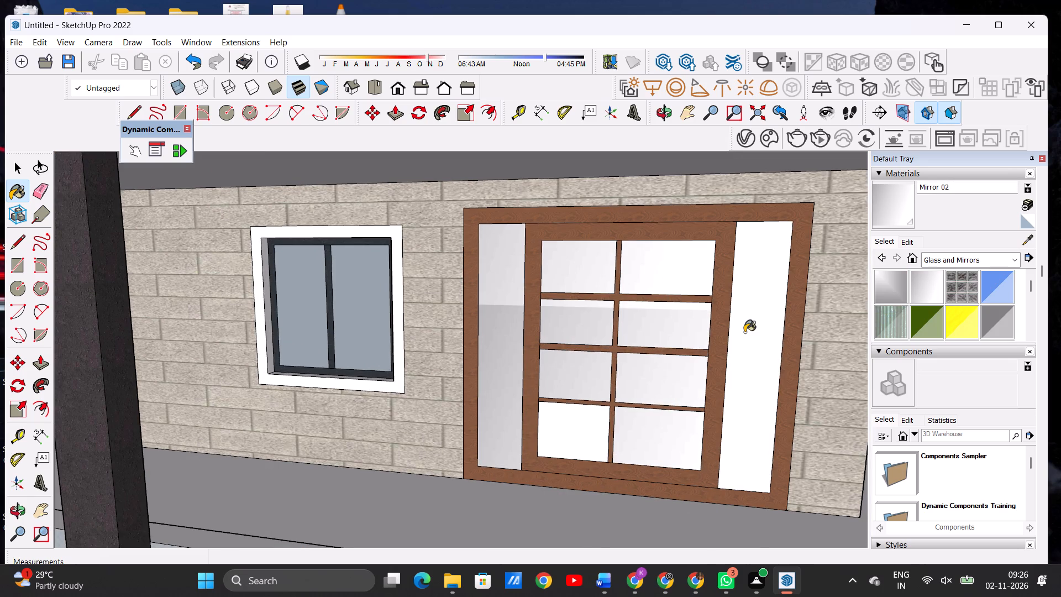
Review the front elevation around the upper-floor balcony door from several distances.
scroll(670, 331, "down", 20)
middle_click_drag(565, 419, 608, 370)
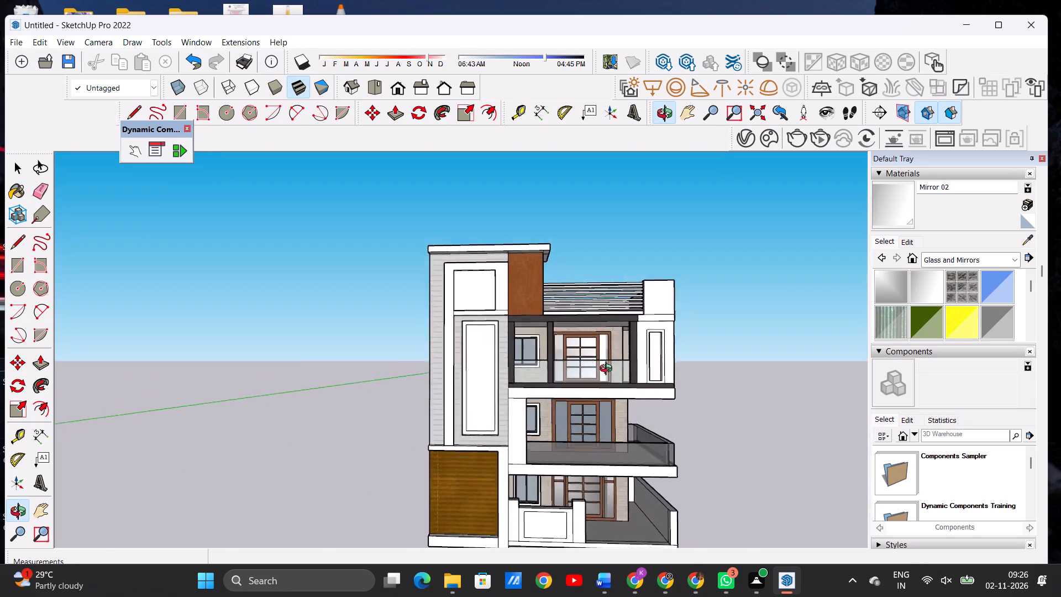
middle_click_drag(608, 370, 606, 385)
scroll(511, 398, "down", 6)
scroll(548, 394, "up", 2)
scroll(548, 395, "down", 1)
scroll(548, 397, "up", 1)
scroll(548, 397, "down", 1)
scroll(548, 397, "up", 1)
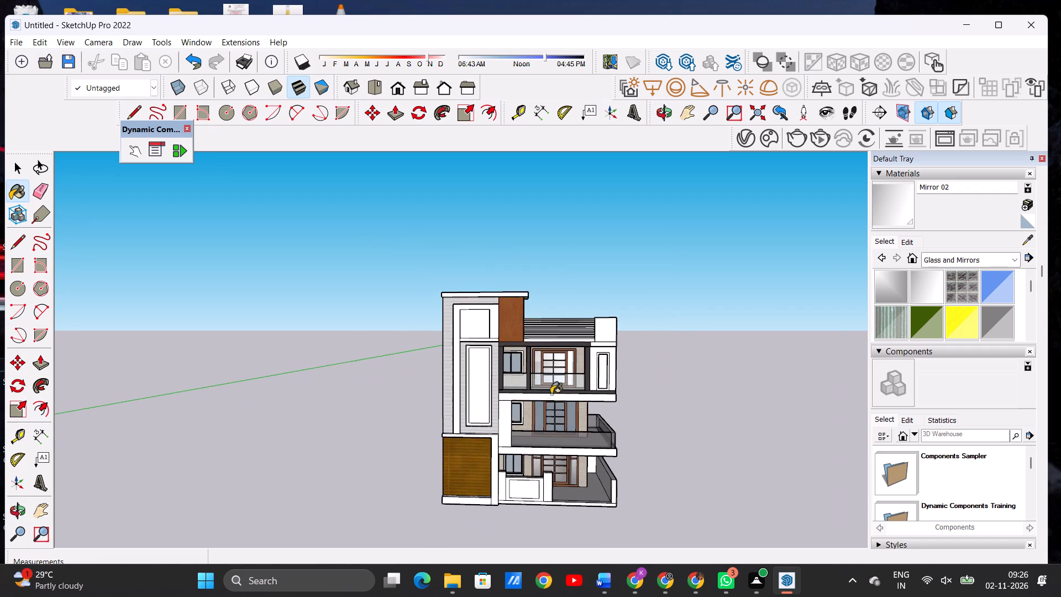
scroll(551, 392, "up", 2)
scroll(551, 392, "down", 1)
scroll(551, 392, "up", 14)
scroll(554, 390, "down", 5)
key("space")
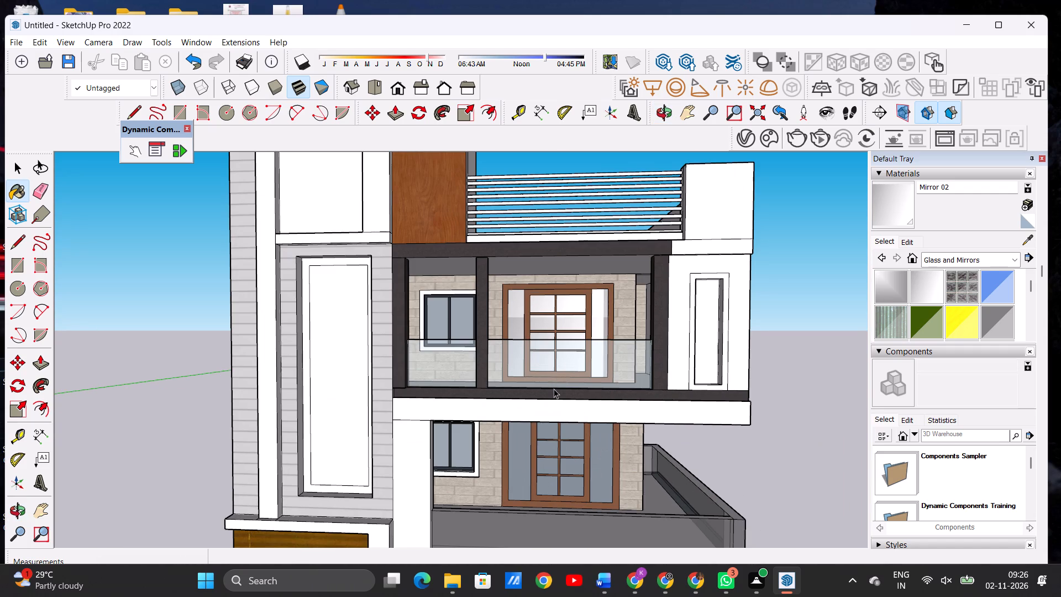
scroll(542, 392, "down", 11)
scroll(580, 334, "up", 7)
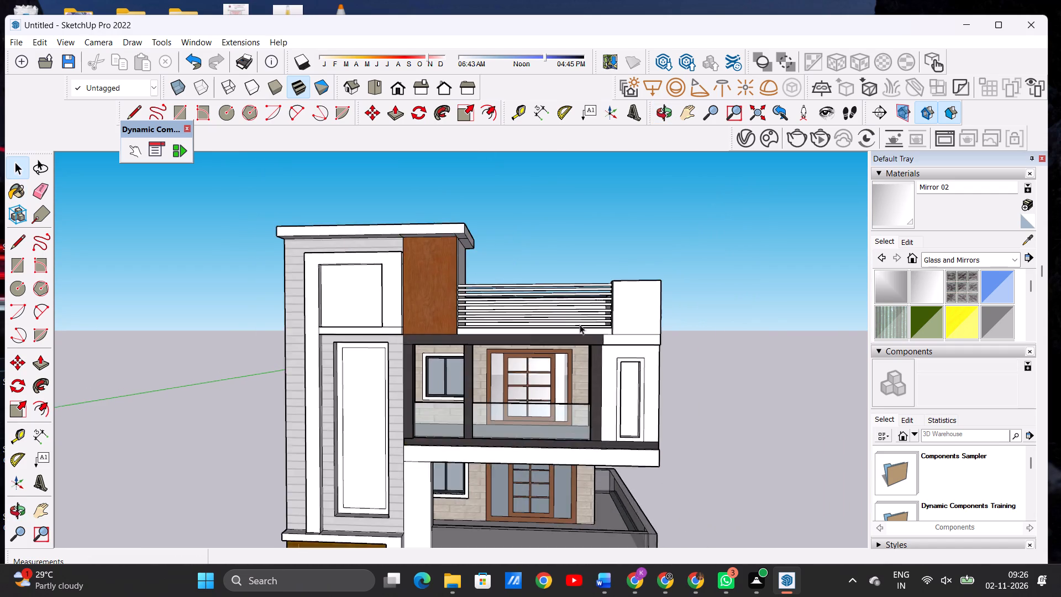
Paint all the horizontal bars of the roof terrace railing with Color M07.
scroll(580, 324, "up", 7)
middle_click_drag(518, 330, 566, 340)
middle_click(593, 346)
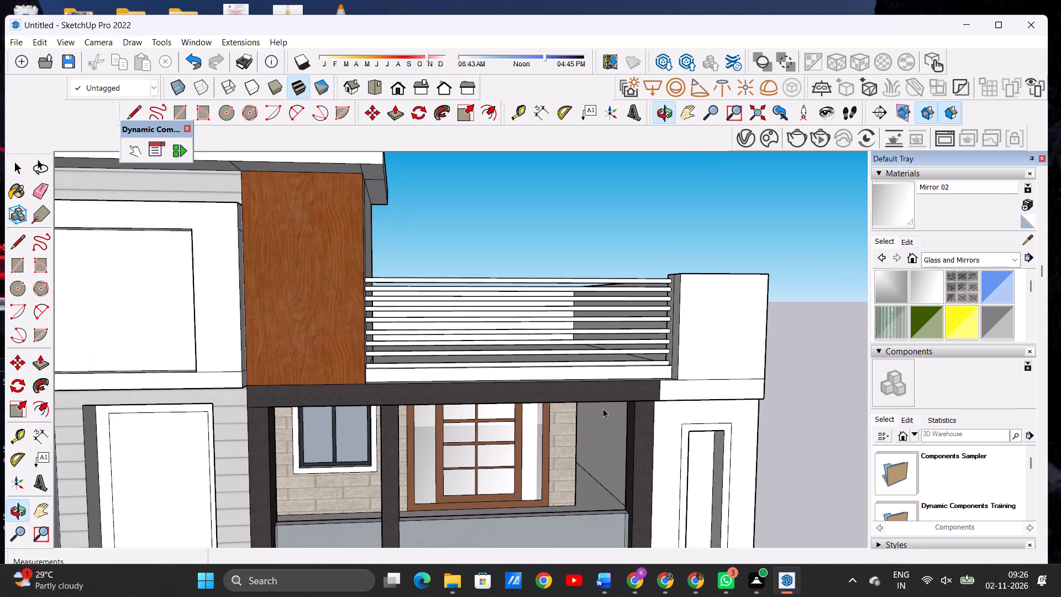
middle_click_drag(574, 318, 572, 363)
scroll(637, 323, "up", 7)
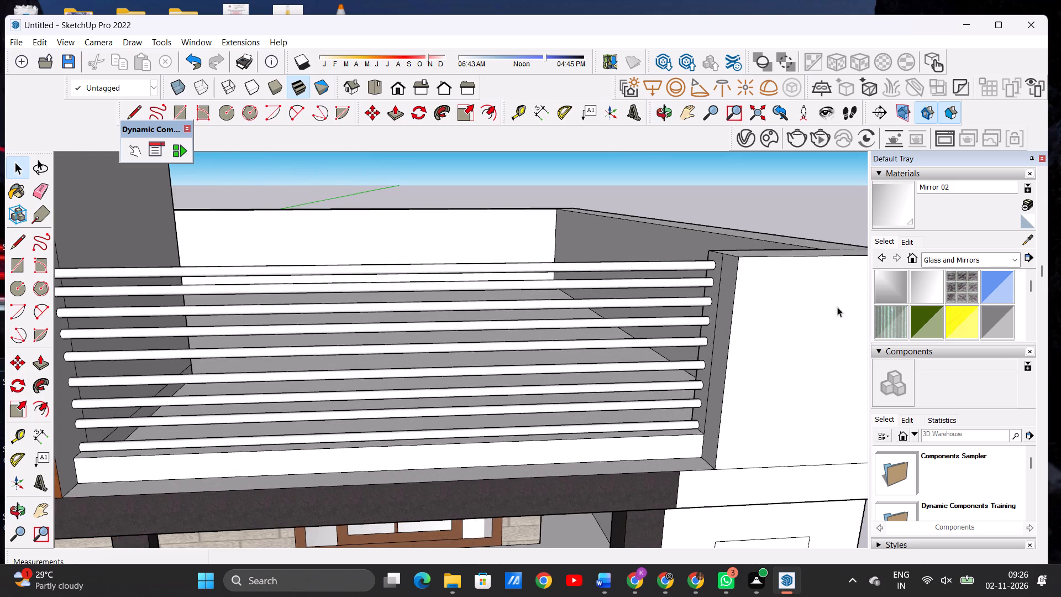
left_click(963, 264)
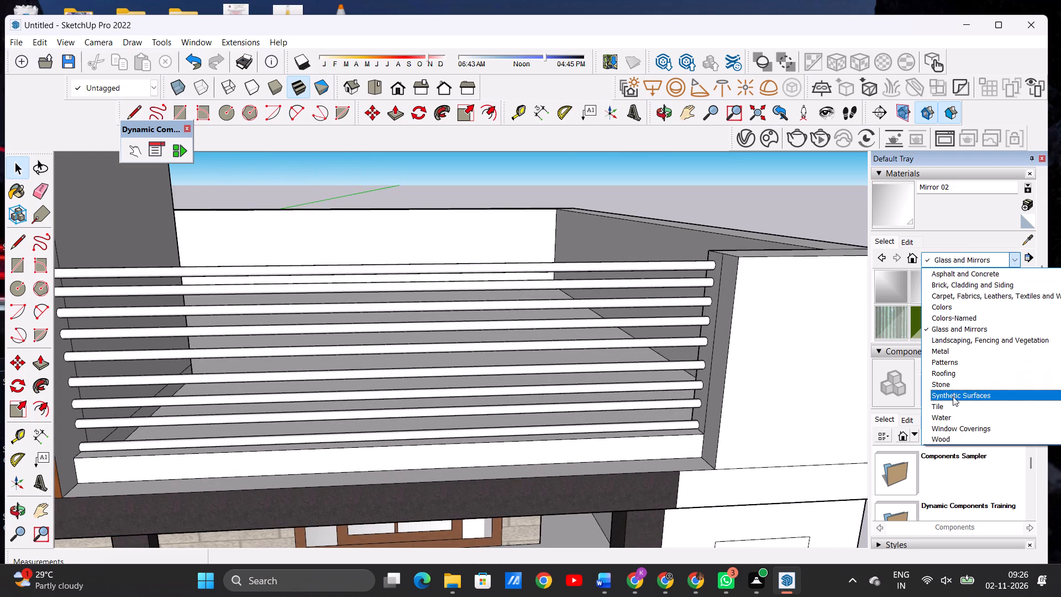
left_click(942, 311)
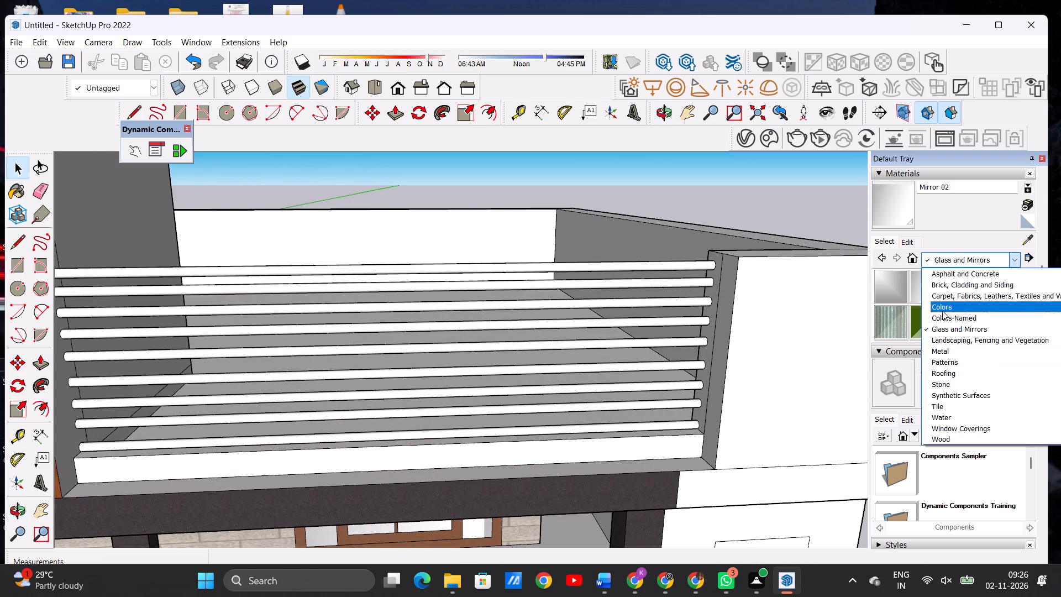
scroll(964, 309, "down", 4)
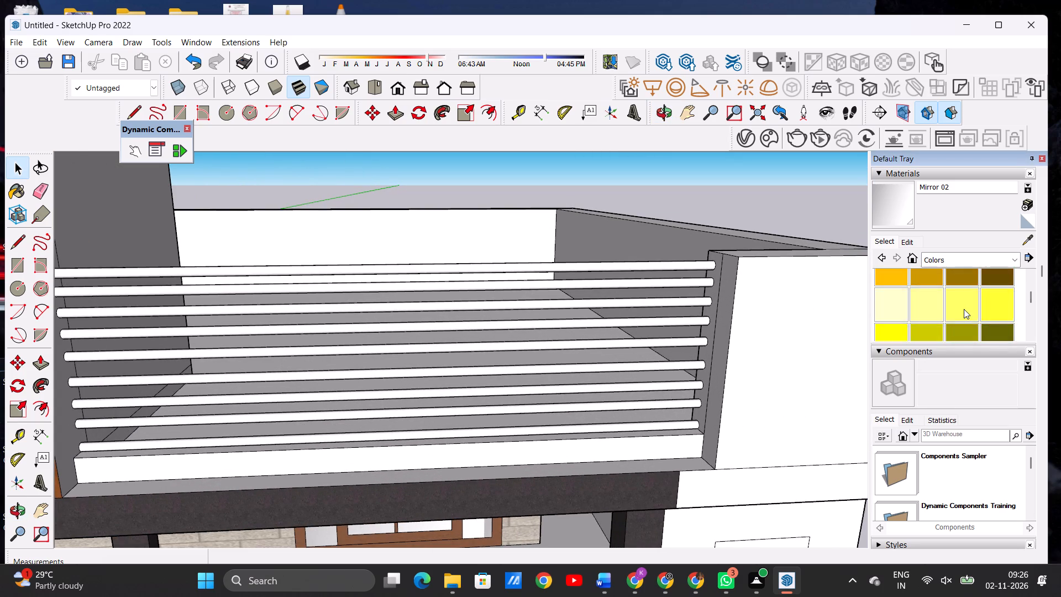
scroll(964, 309, "down", 9)
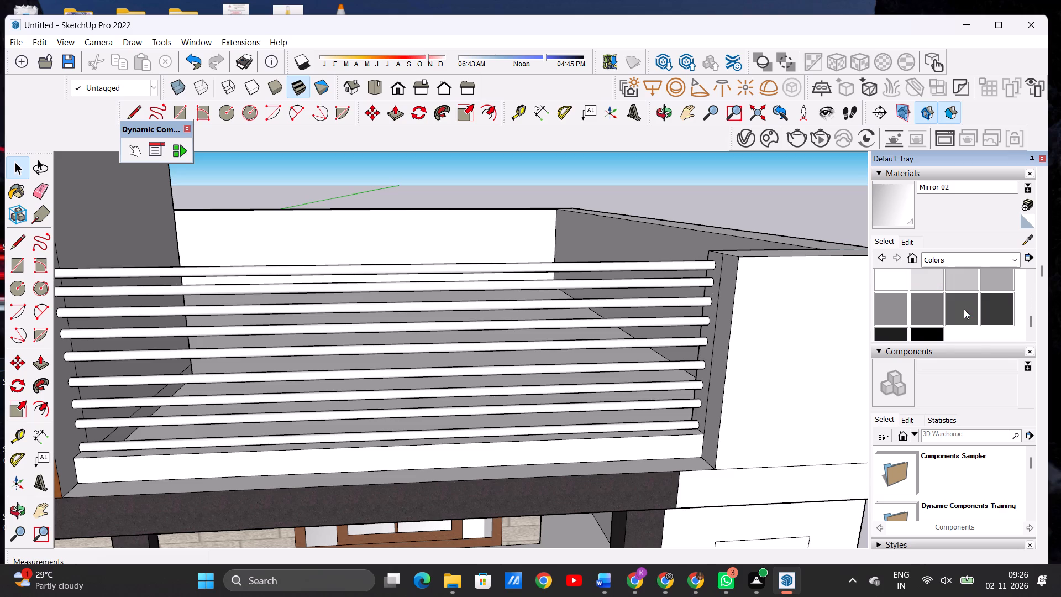
left_click(997, 307)
scroll(707, 282, "up", 6)
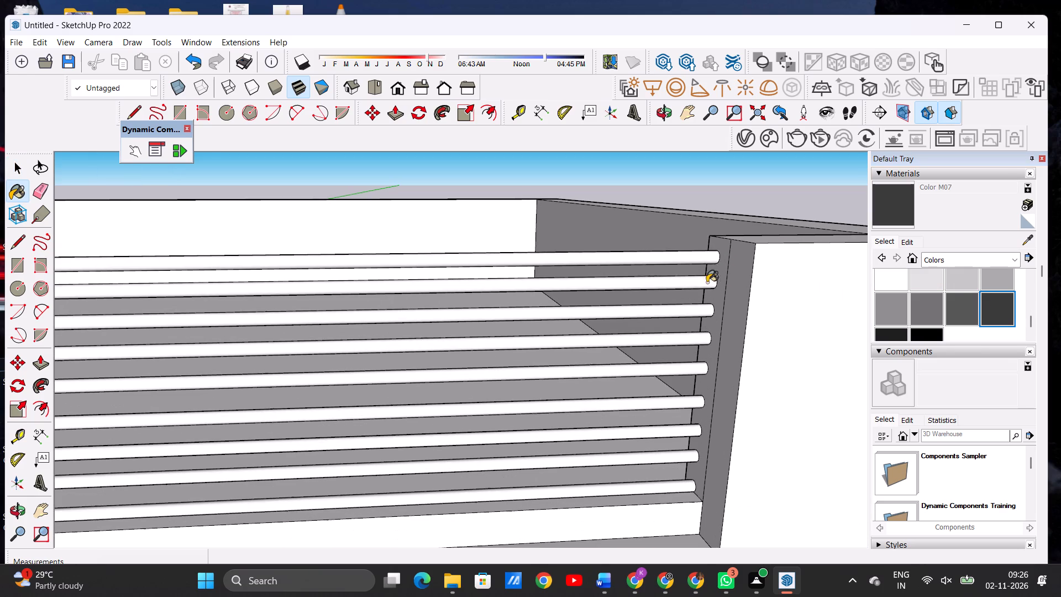
left_click(712, 255)
left_click(705, 286)
scroll(710, 324, "up", 2)
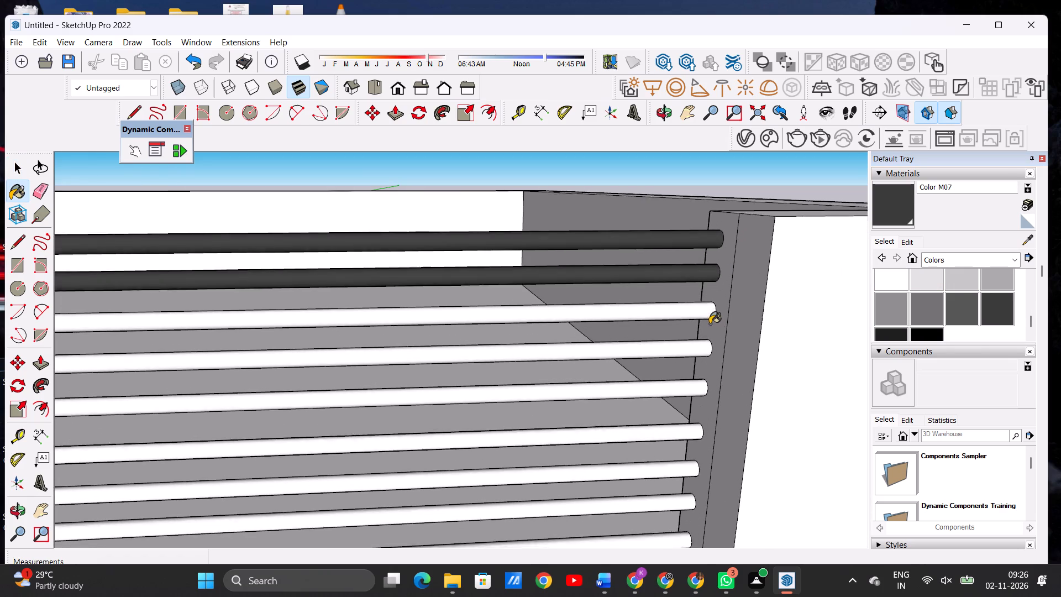
scroll(710, 324, "up", 1)
left_click(689, 307)
left_click(688, 351)
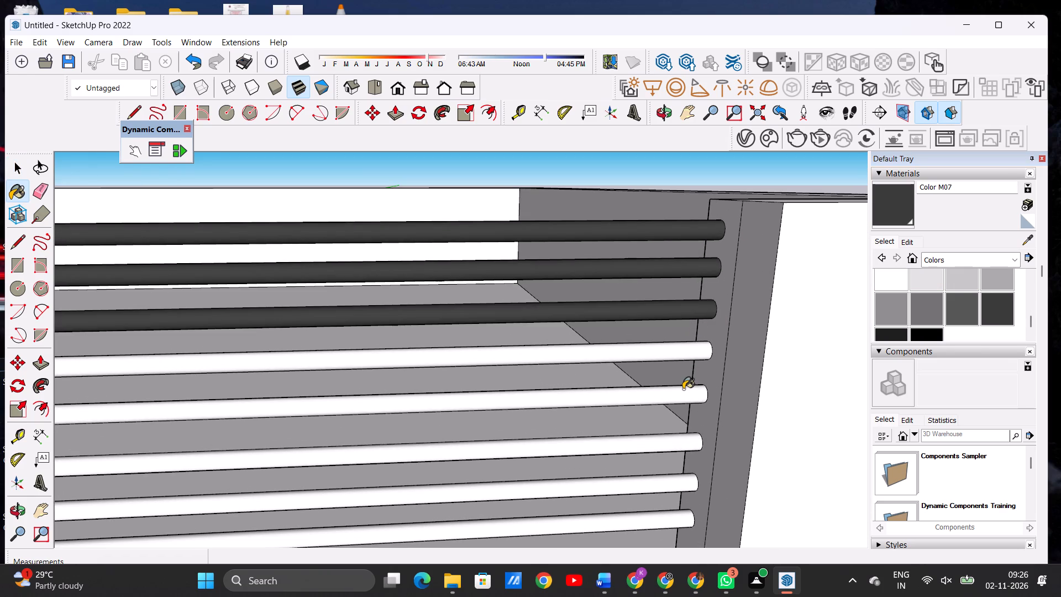
left_click(683, 389)
left_click(673, 444)
left_click(669, 481)
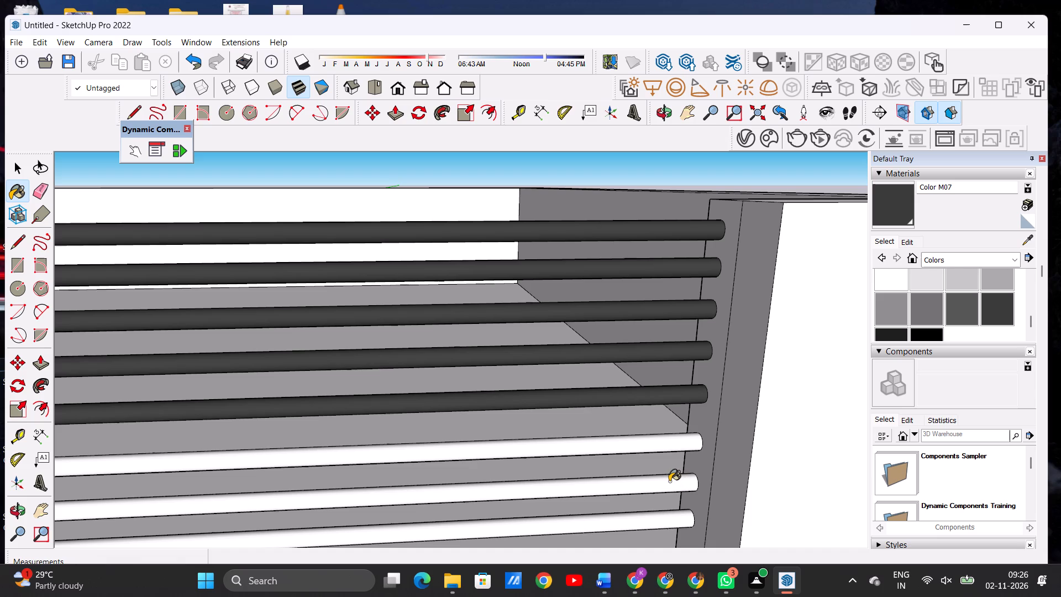
scroll(659, 352, "down", 6)
scroll(663, 445, "up", 8)
left_click(666, 514)
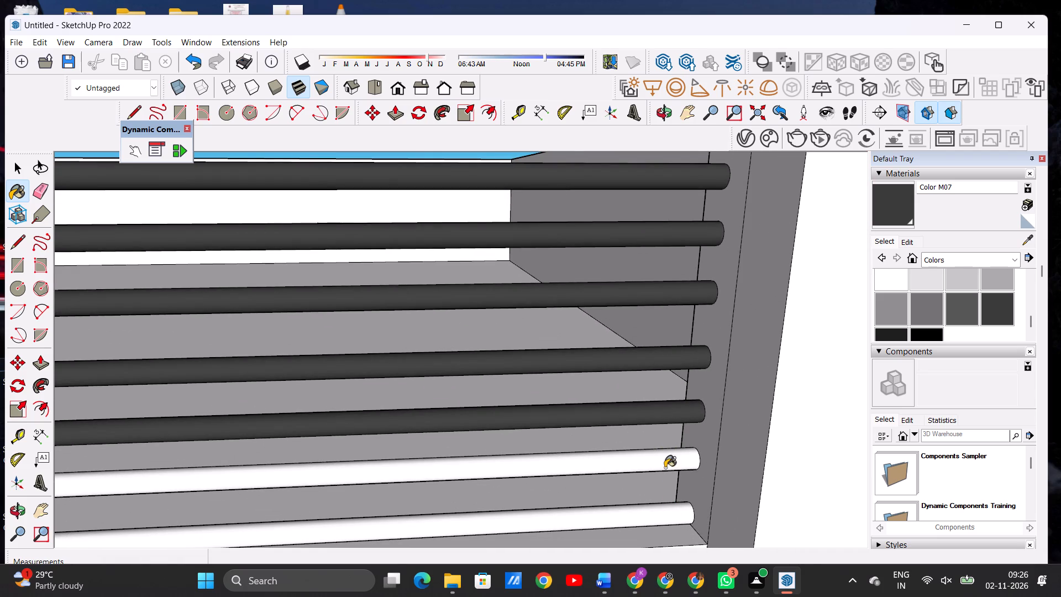
left_click(665, 462)
scroll(672, 459, "down", 20)
scroll(672, 459, "down", 3)
middle_click_drag(678, 454, 611, 429)
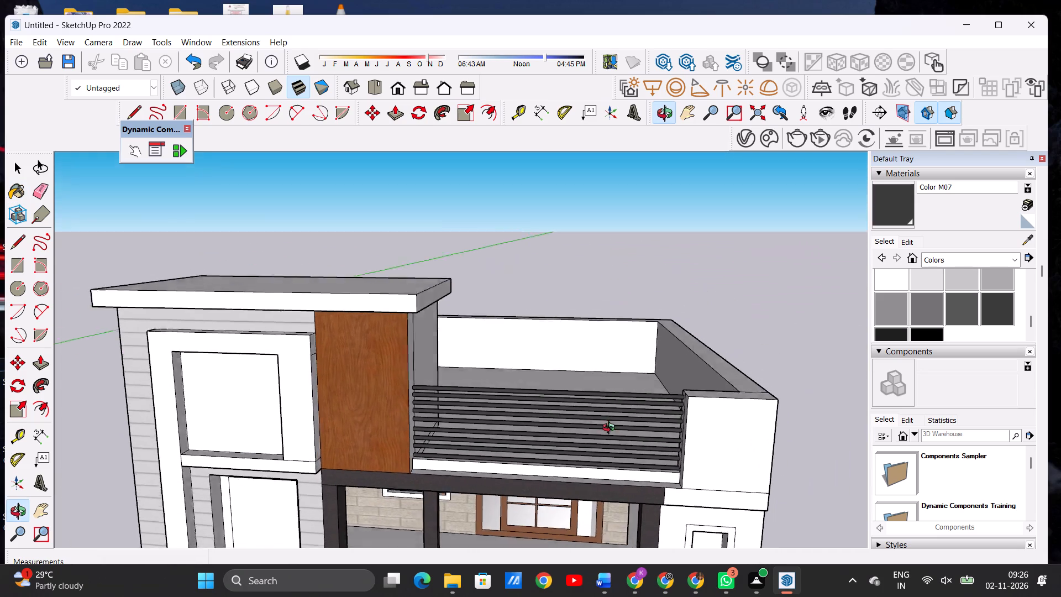
middle_click_drag(611, 429, 644, 427)
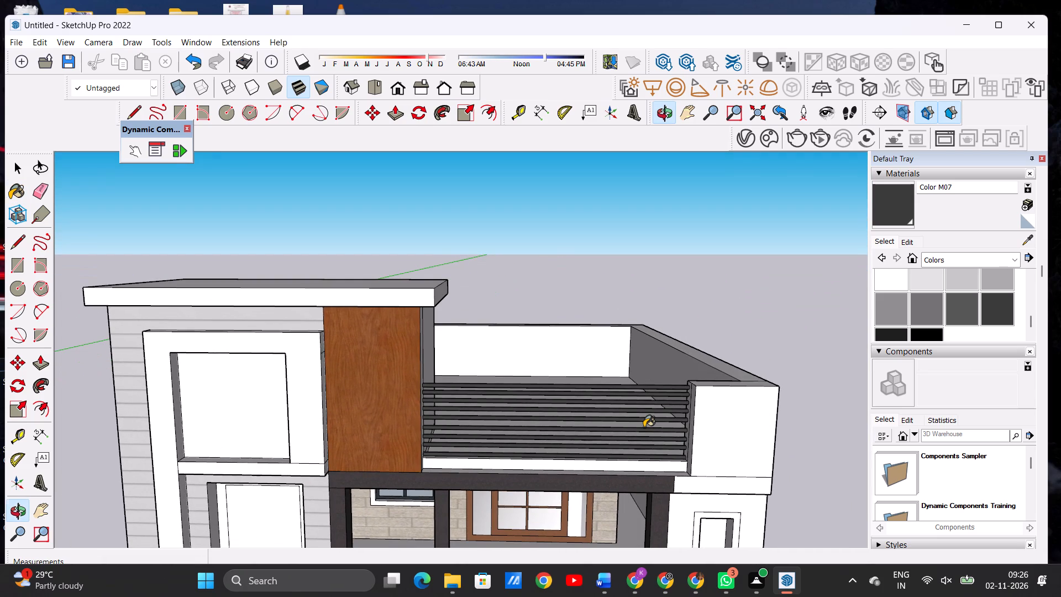
key("space")
Paint the front and top faces of the low curb beneath the terrace railing with Wood Veneer 01.
scroll(544, 413, "down", 6)
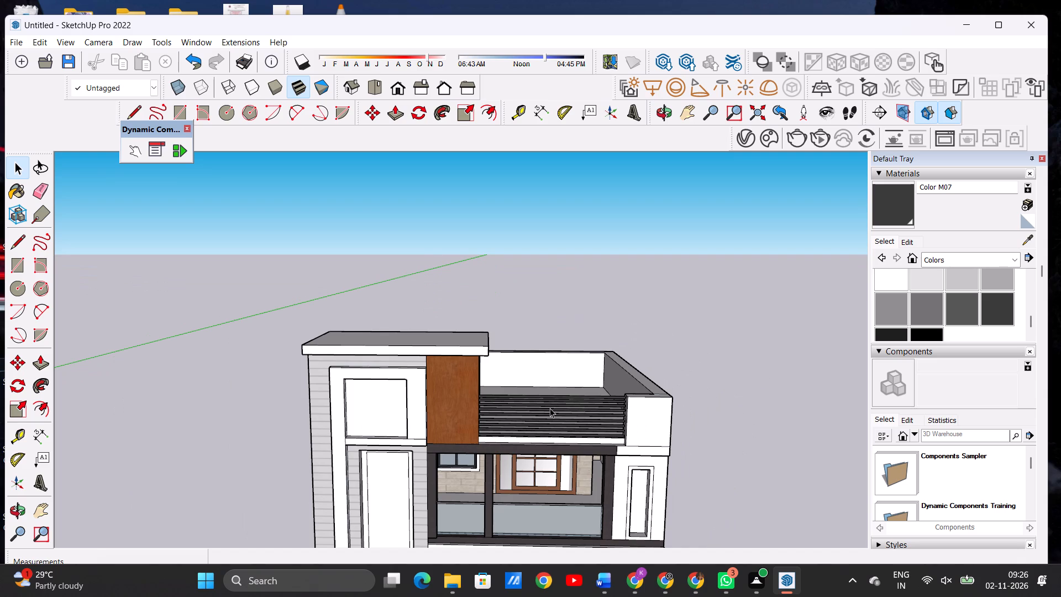
scroll(557, 435, "up", 5)
scroll(561, 446, "down", 1)
scroll(561, 448, "up", 5)
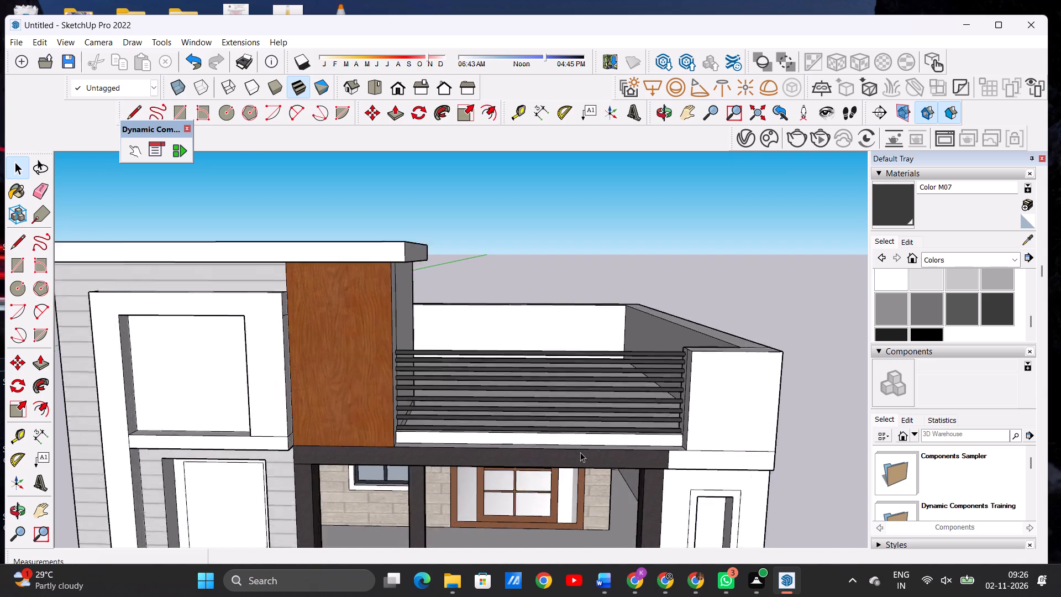
scroll(580, 452, "up", 1)
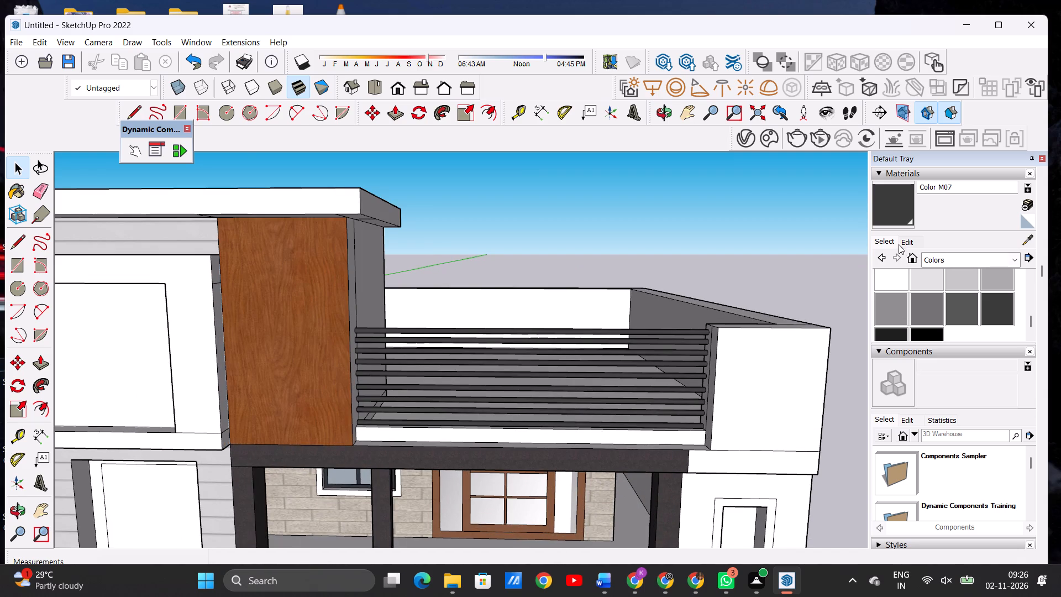
left_click(884, 241)
left_click(940, 257)
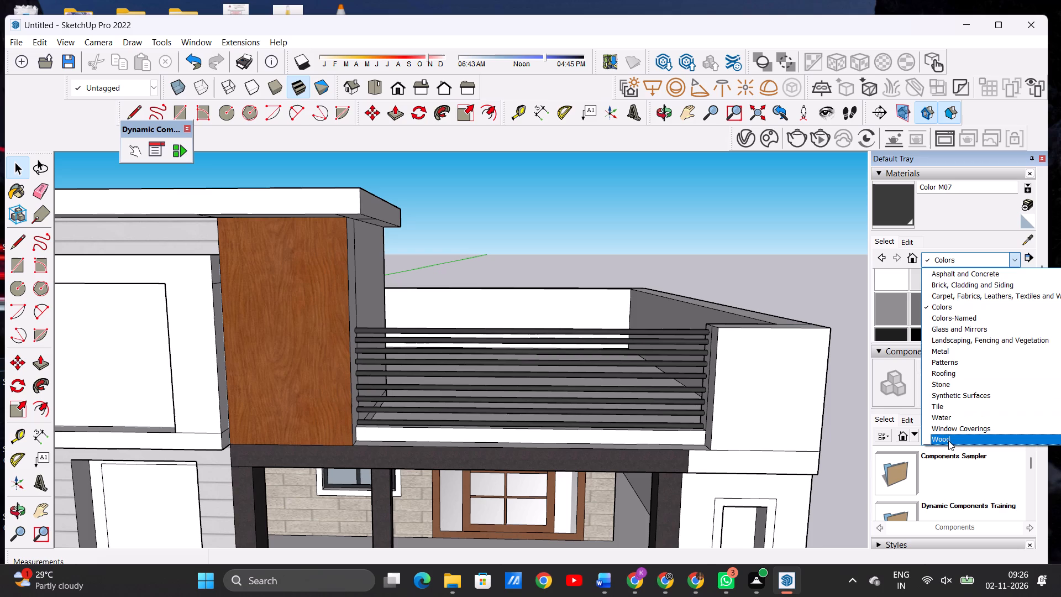
left_click(948, 441)
scroll(962, 328, "down", 1)
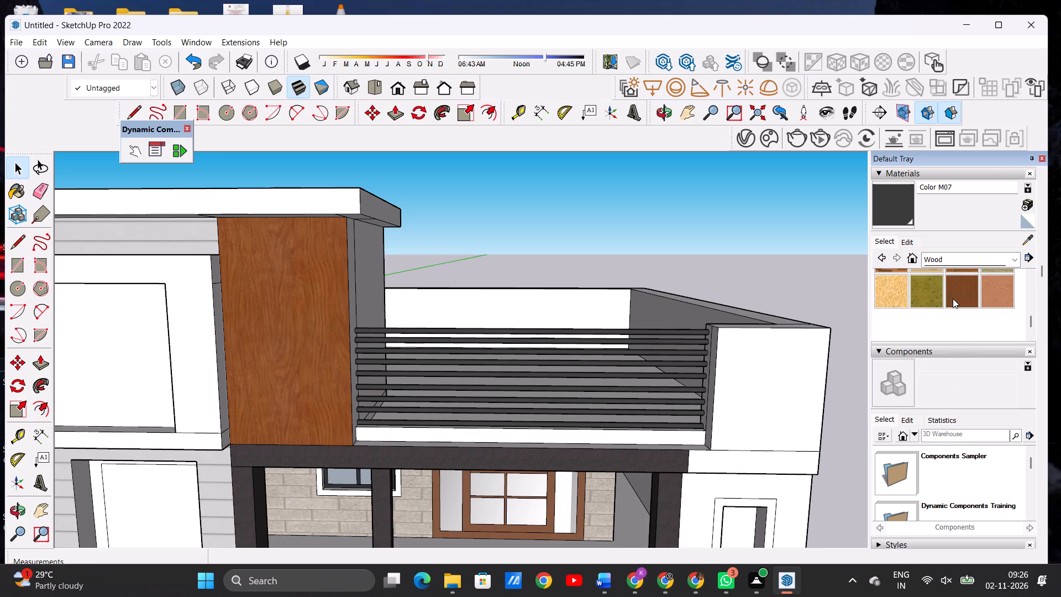
left_click(953, 298)
scroll(528, 402, "down", 1)
scroll(522, 405, "up", 3)
scroll(497, 418, "down", 1)
scroll(488, 423, "up", 9)
left_click(469, 441)
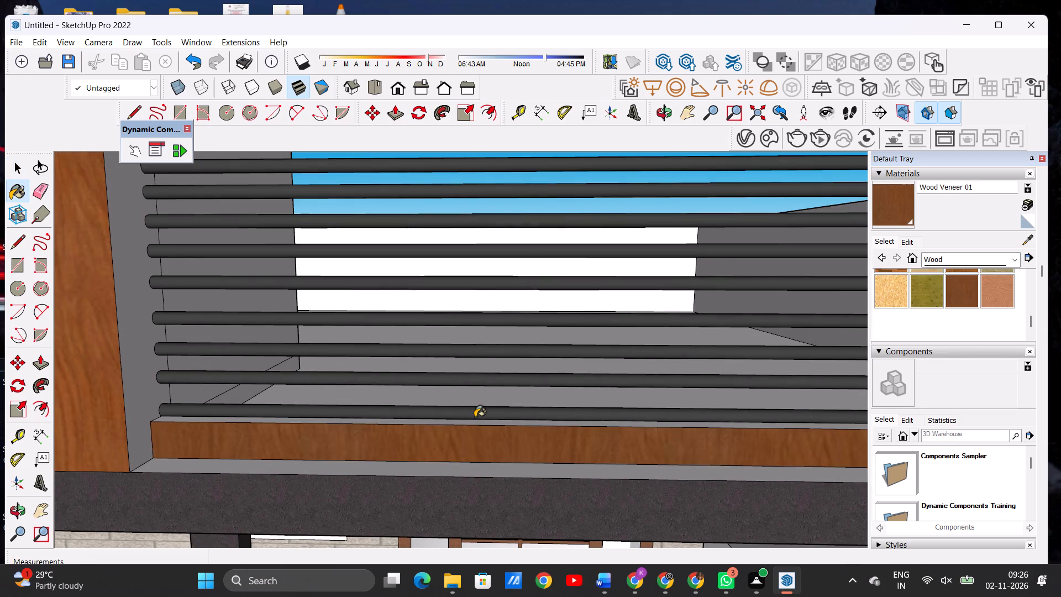
scroll(475, 416, "down", 3)
middle_click_drag(452, 460, 436, 514)
middle_click(436, 514)
scroll(426, 443, "up", 4)
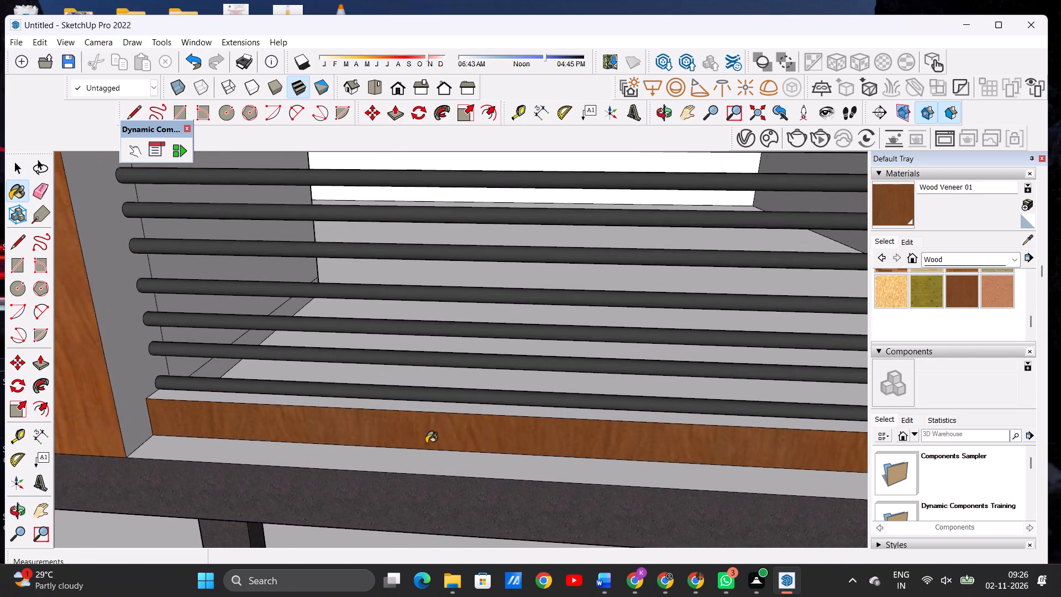
scroll(426, 443, "up", 8)
left_click(431, 396)
scroll(435, 430, "down", 11)
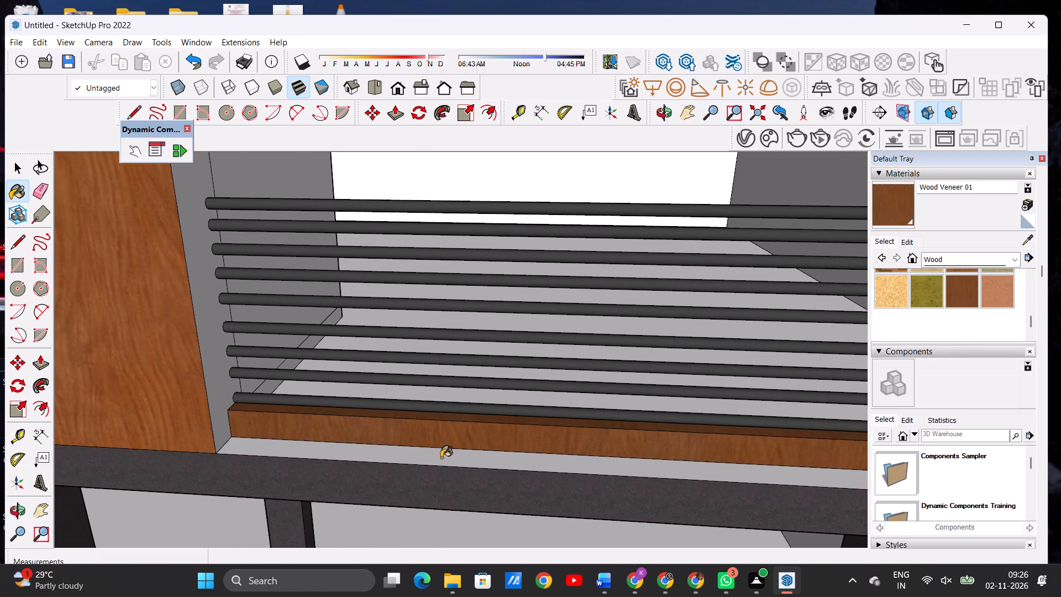
Paint the ledge in front of the terrace curb and the narrow side face of the wood-clad column with Wood Veneer 01.
left_click(440, 458)
scroll(444, 445, "down", 7)
left_click(325, 397)
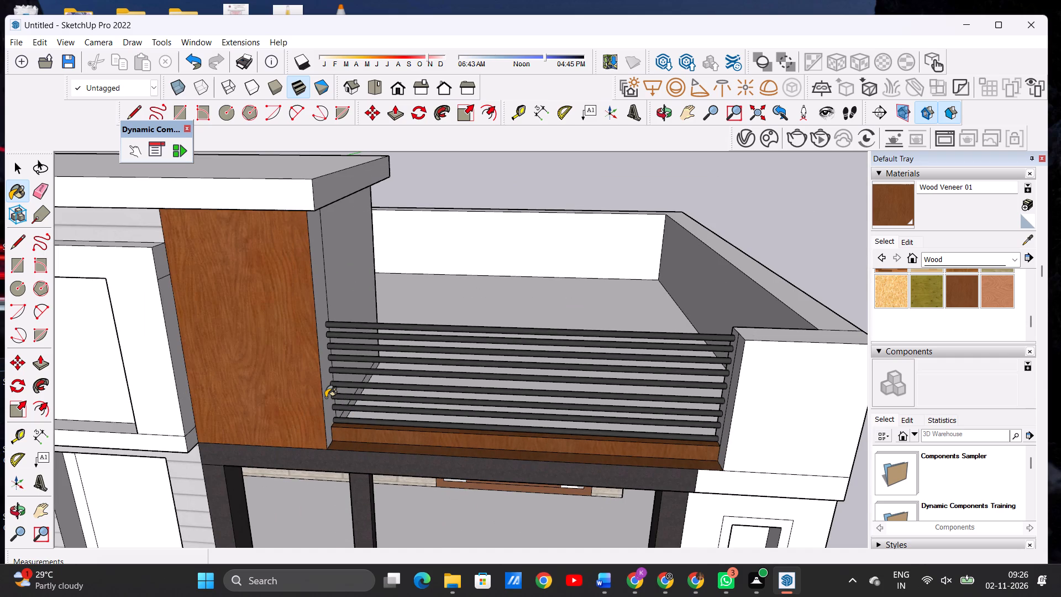
scroll(386, 416, "down", 6)
middle_click_drag(407, 426, 627, 398)
scroll(626, 385, "up", 7)
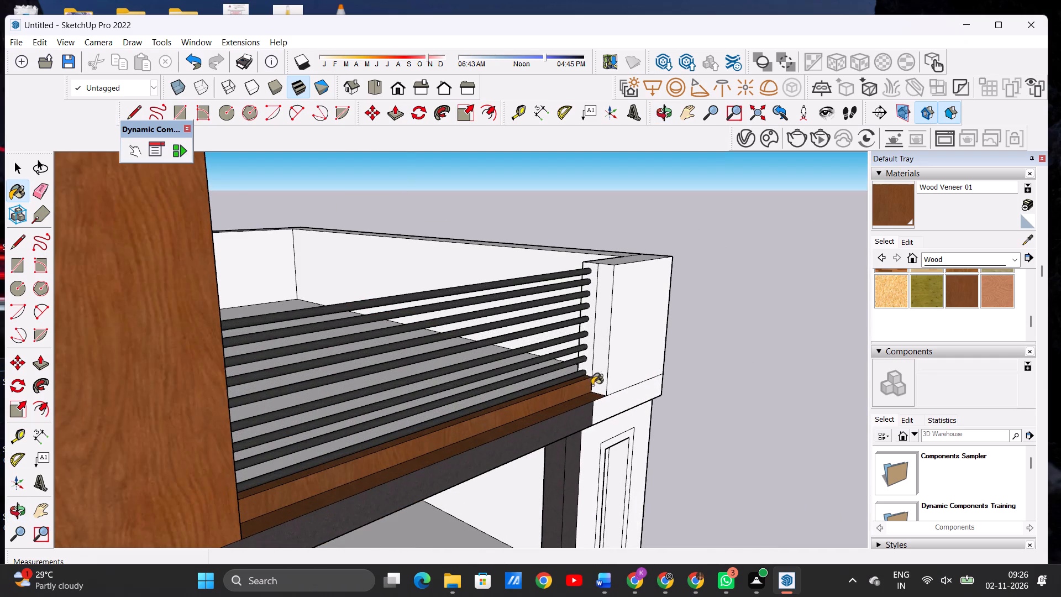
left_click(590, 318)
left_click(591, 307)
scroll(582, 352, "down", 6)
middle_click_drag(592, 382, 412, 352)
scroll(412, 359, "down", 1)
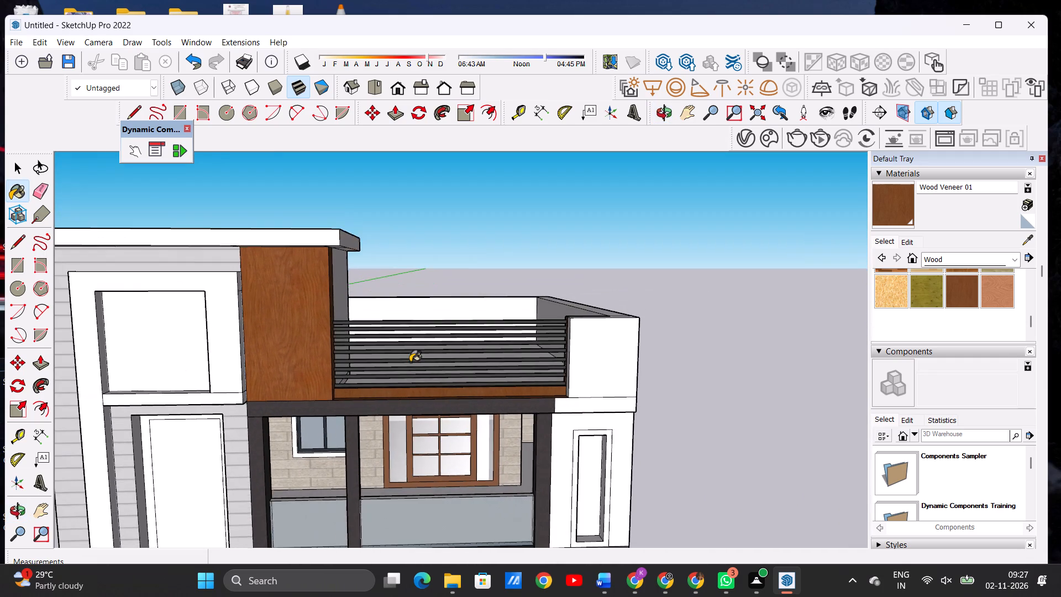
scroll(455, 374, "down", 5)
scroll(534, 354, "down", 7)
scroll(469, 354, "down", 2)
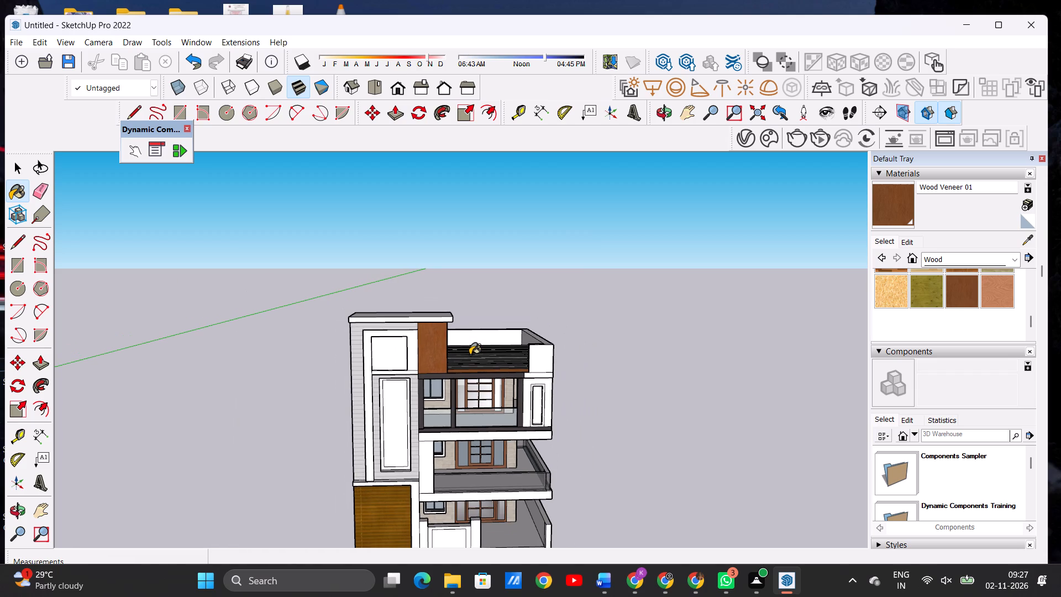
key("space")
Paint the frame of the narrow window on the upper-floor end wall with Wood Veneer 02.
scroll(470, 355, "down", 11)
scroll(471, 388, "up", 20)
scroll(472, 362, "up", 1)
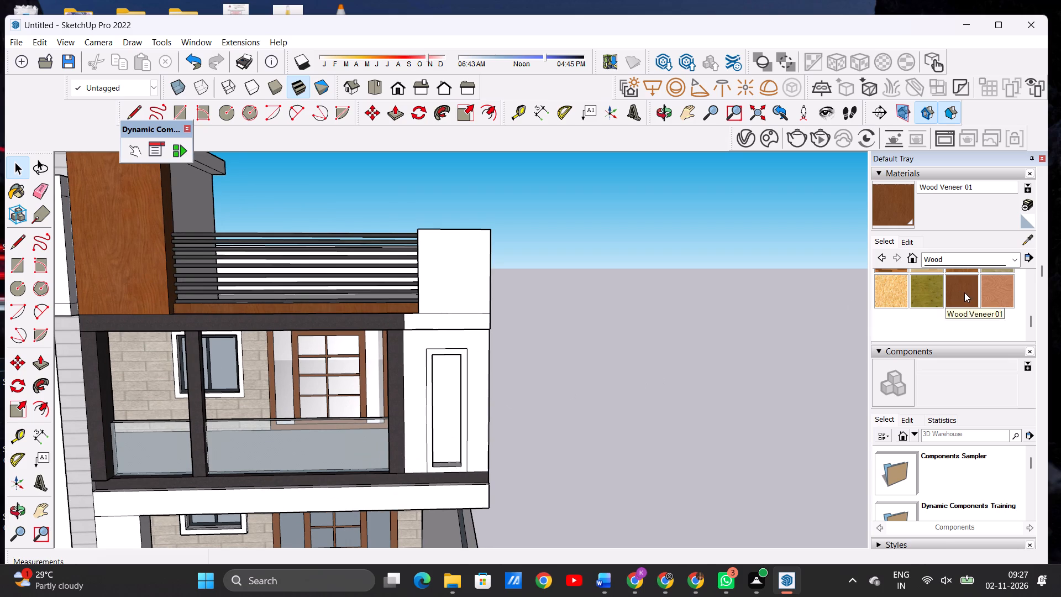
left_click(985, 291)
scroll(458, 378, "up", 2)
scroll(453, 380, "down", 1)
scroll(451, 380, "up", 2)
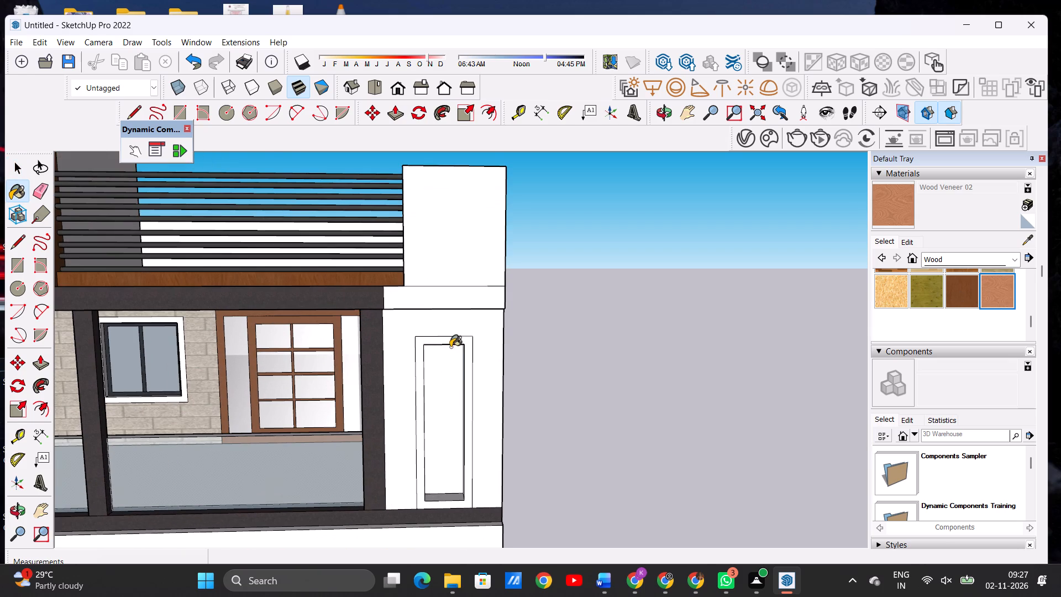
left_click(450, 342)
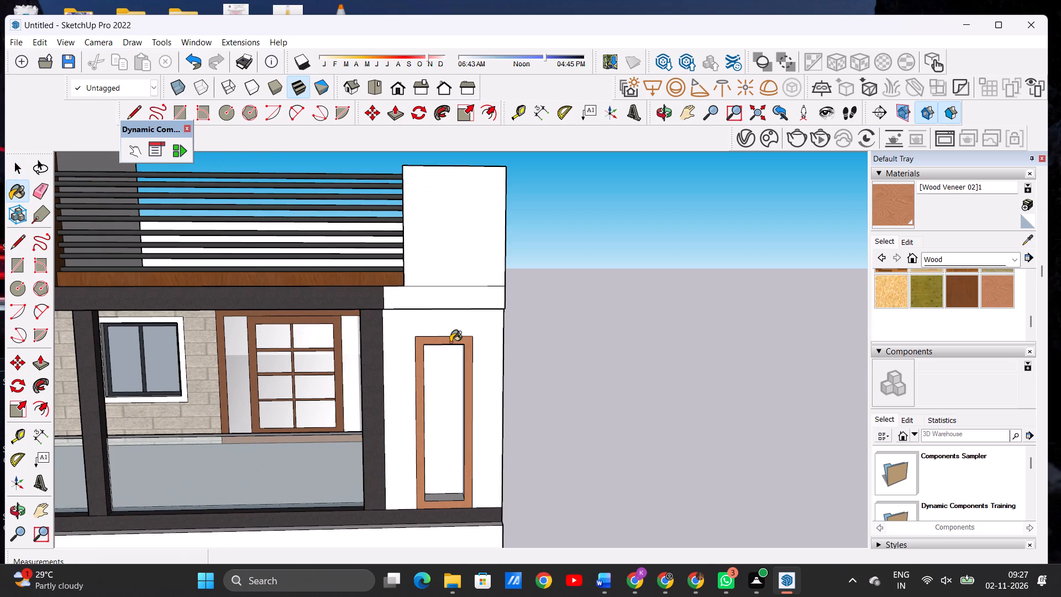
Paint the narrow window's frame on the upper-floor end wall with Wood Veneer 01.
left_click(960, 298)
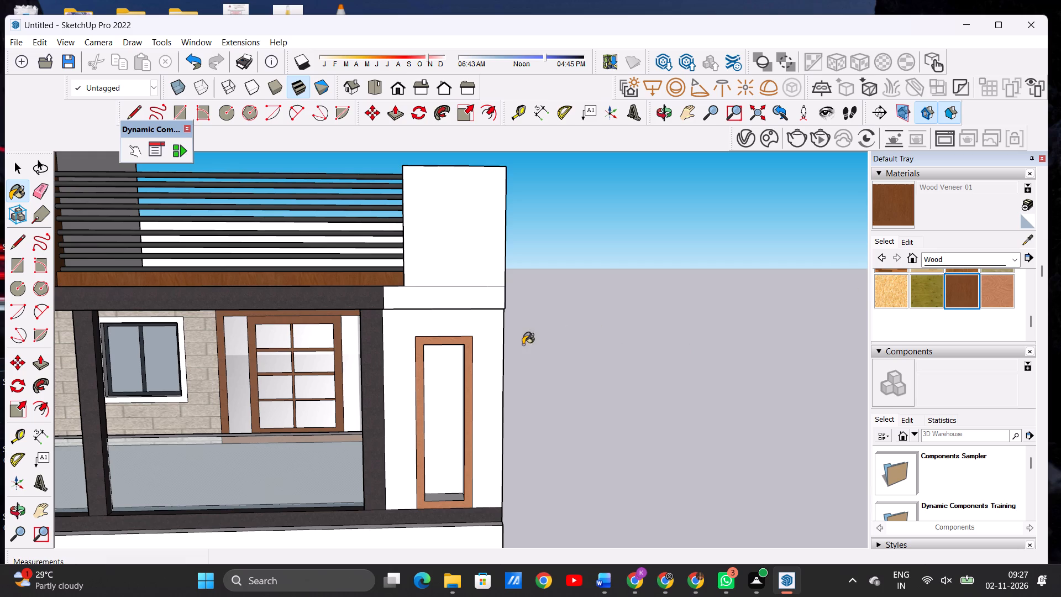
scroll(496, 343, "up", 4)
left_click(459, 338)
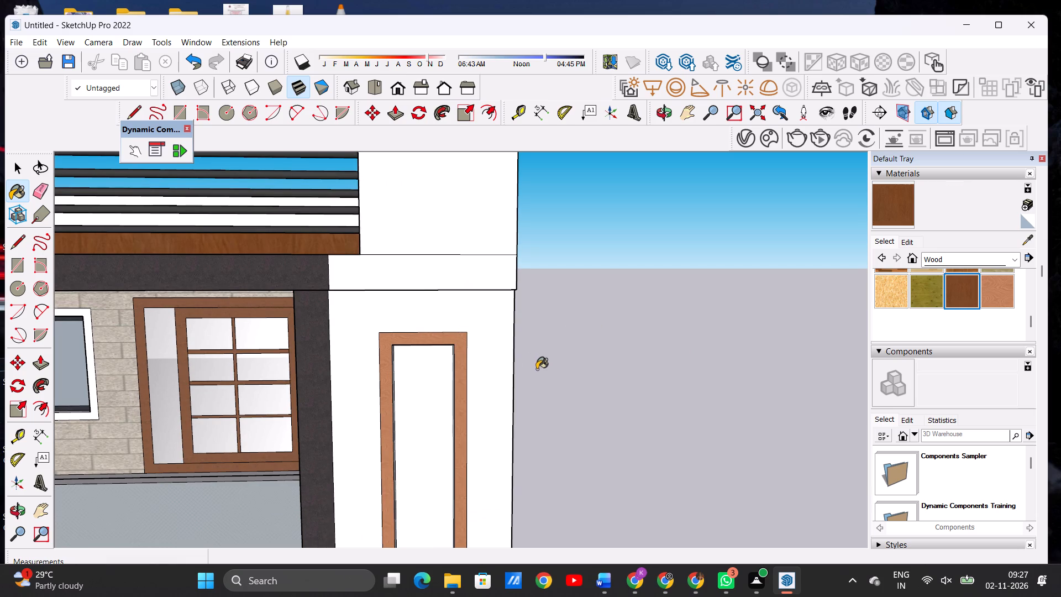
Paint the pane inside the narrow window frame with Translucent Glass Block Dark.
left_click(937, 256)
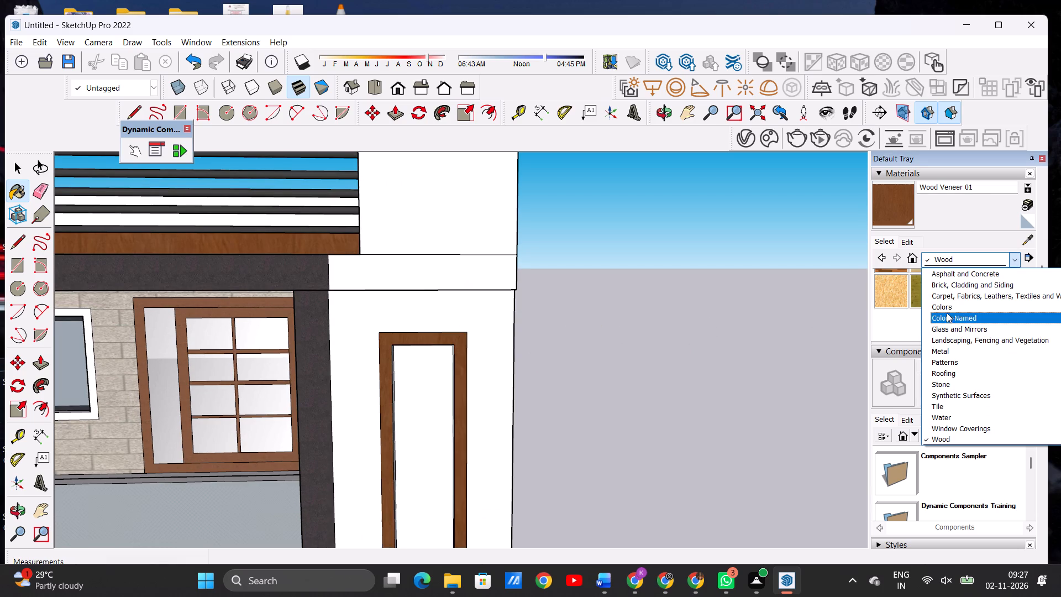
left_click(950, 324)
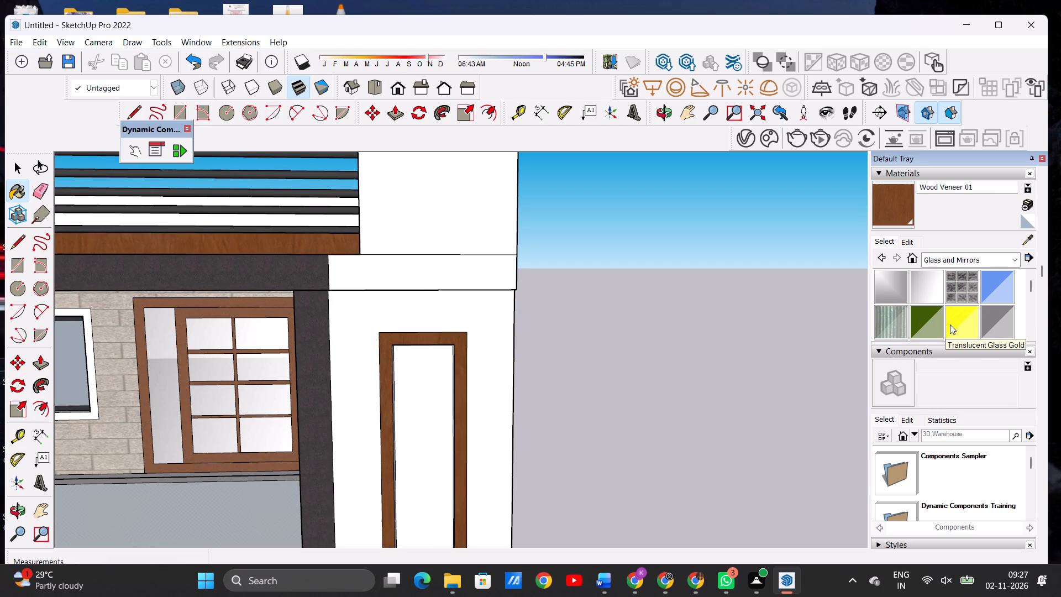
left_click(963, 285)
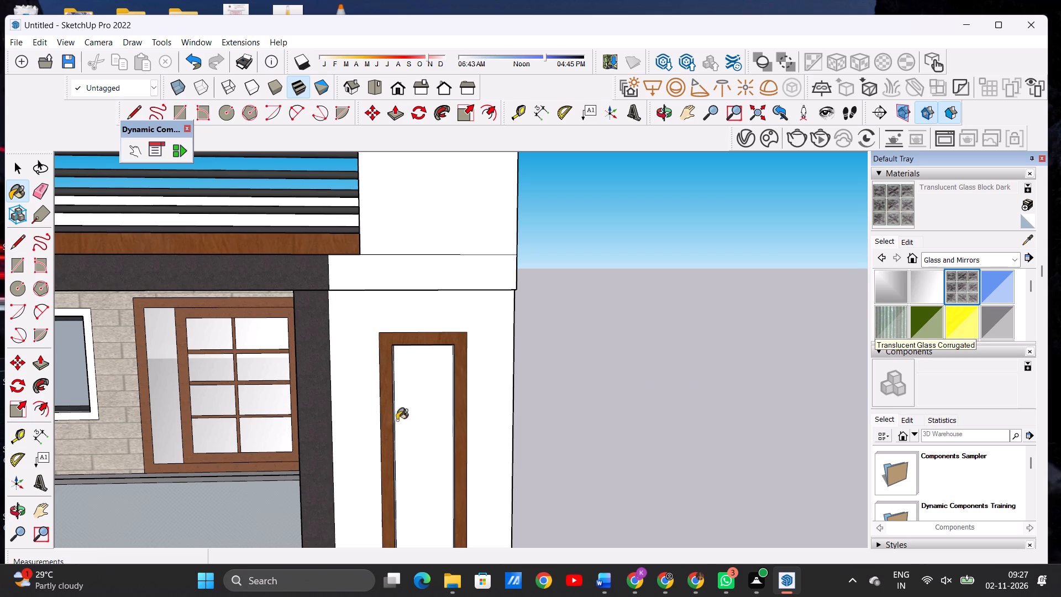
left_click(432, 407)
Examine the narrow window's glass-block pane up close and review the whole front elevation.
scroll(426, 435, "up", 19)
scroll(428, 437, "down", 1)
scroll(428, 437, "up", 7)
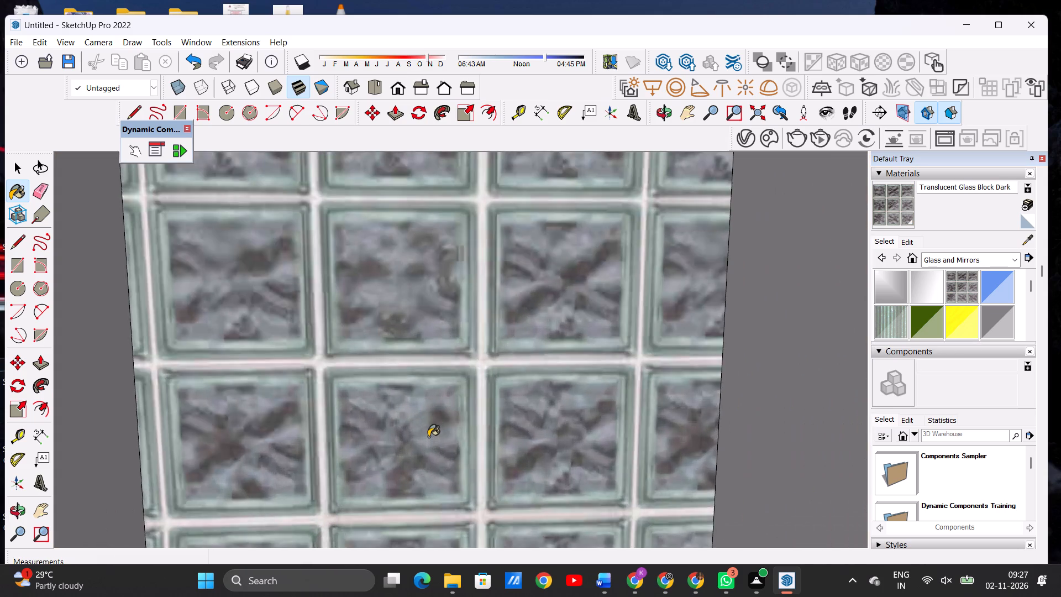
scroll(428, 437, "up", 9)
scroll(429, 436, "down", 15)
scroll(445, 420, "up", 1)
scroll(445, 420, "down", 14)
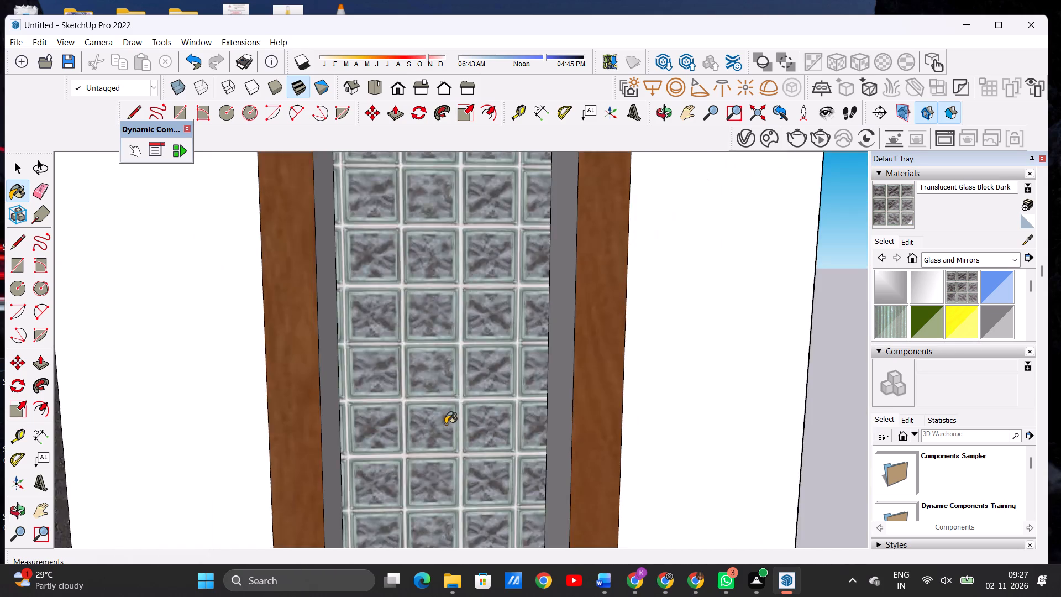
scroll(445, 424, "down", 19)
scroll(464, 406, "down", 4)
scroll(518, 392, "down", 11)
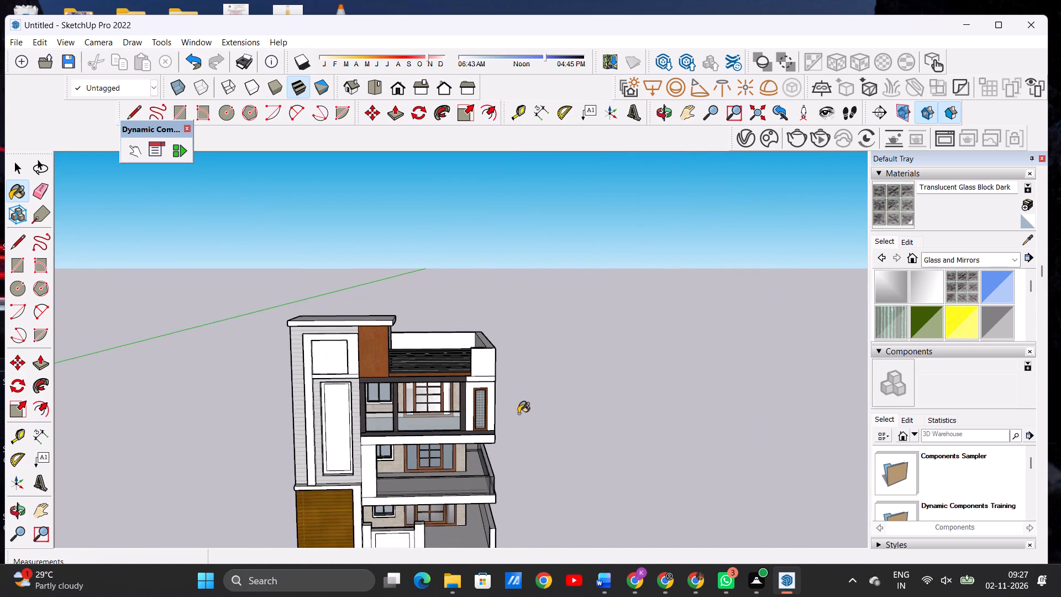
middle_click_drag(487, 447, 471, 421)
scroll(472, 422, "up", 1)
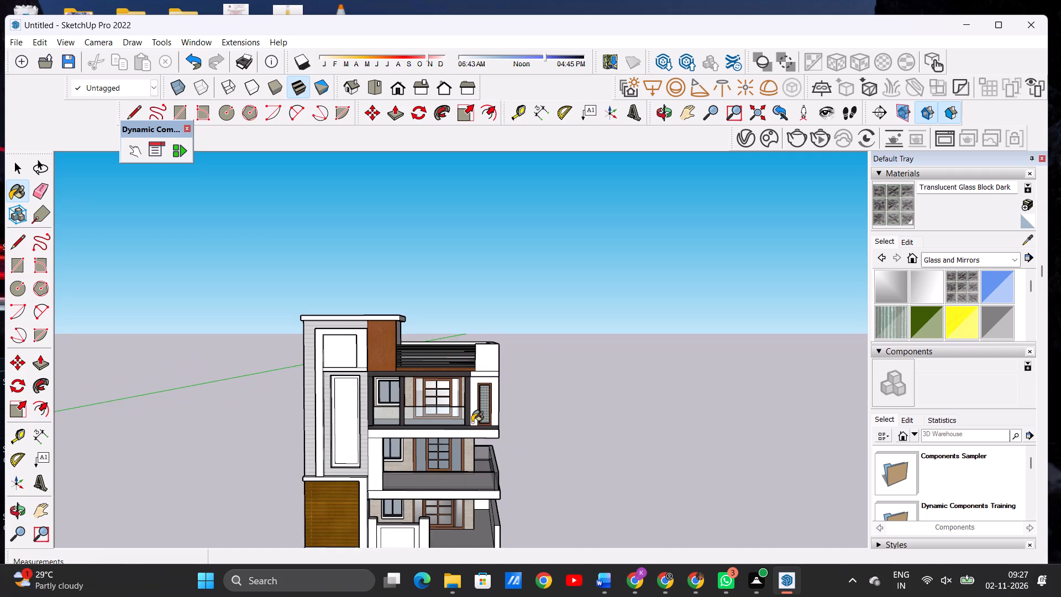
scroll(474, 422, "down", 6)
scroll(455, 516, "up", 7)
scroll(433, 471, "up", 1)
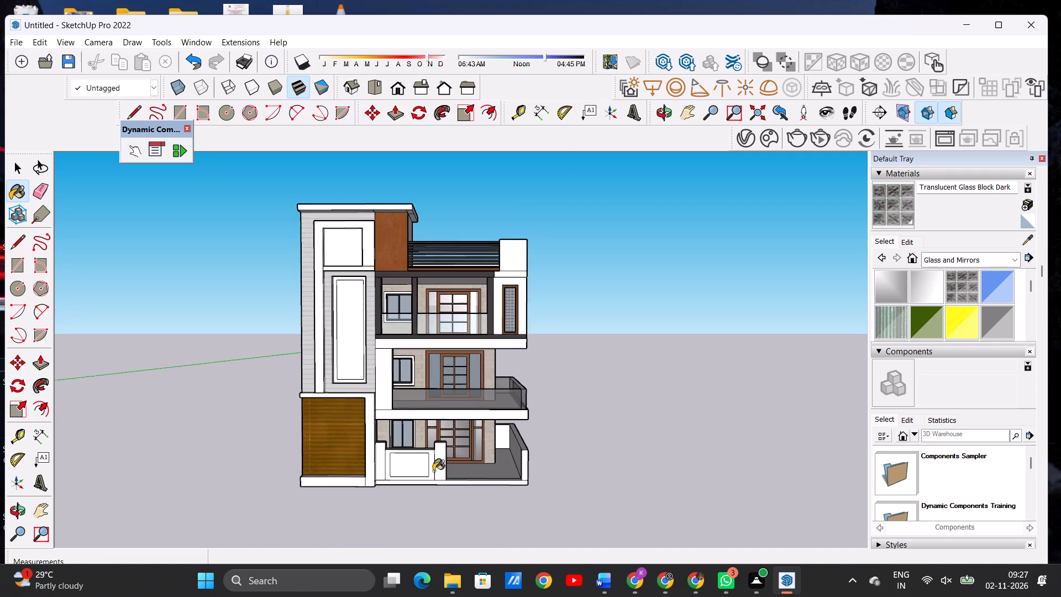
scroll(433, 471, "up", 1)
scroll(433, 471, "down", 1)
scroll(430, 474, "up", 3)
key("space")
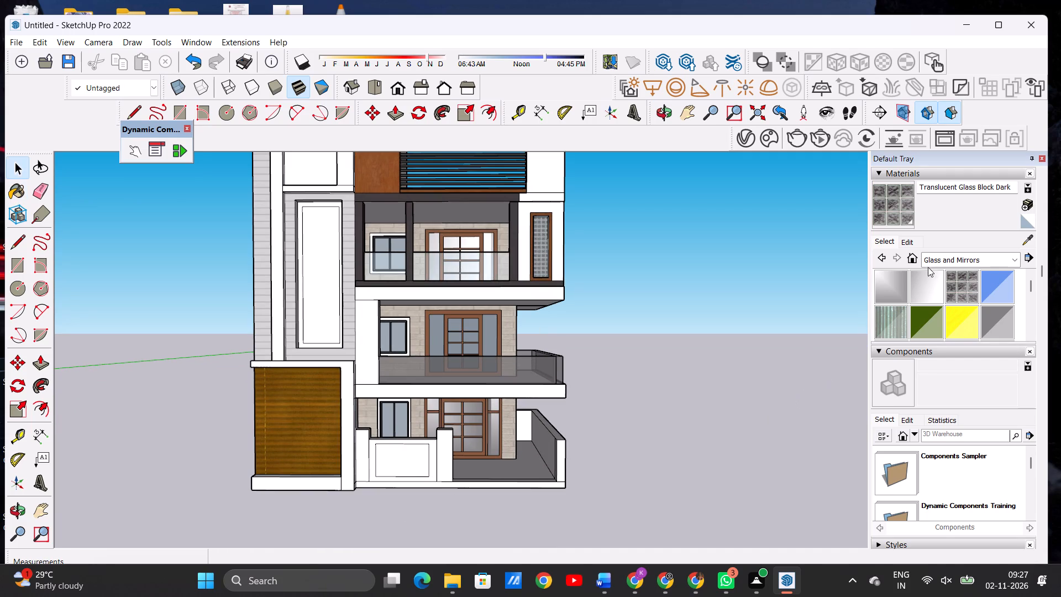
Paint the front of the terrace end pillar, the band below it and the wall around the narrow window with Carrera Marble.
left_click(937, 256)
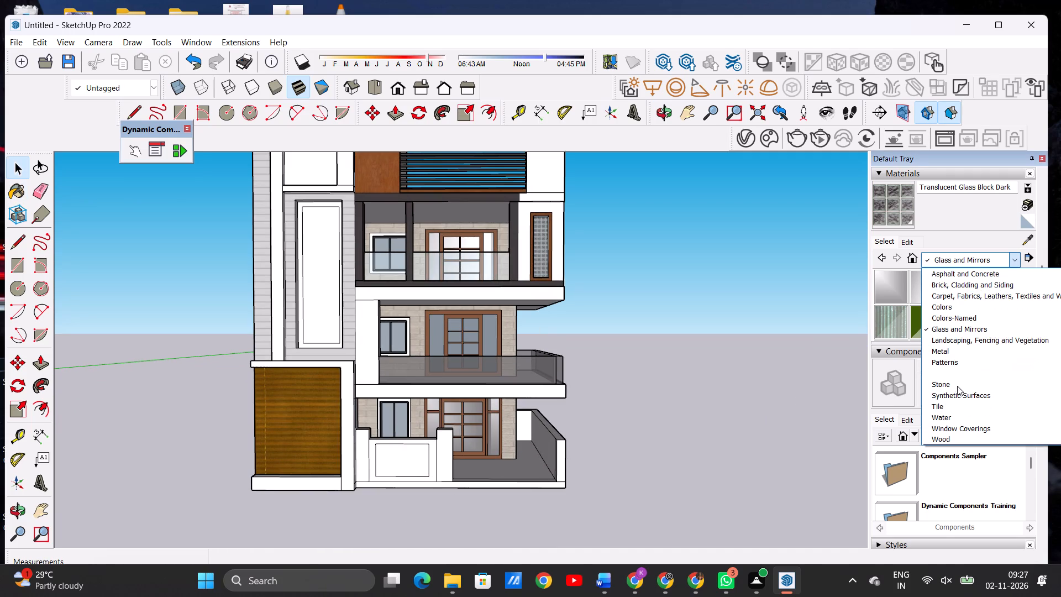
left_click(946, 384)
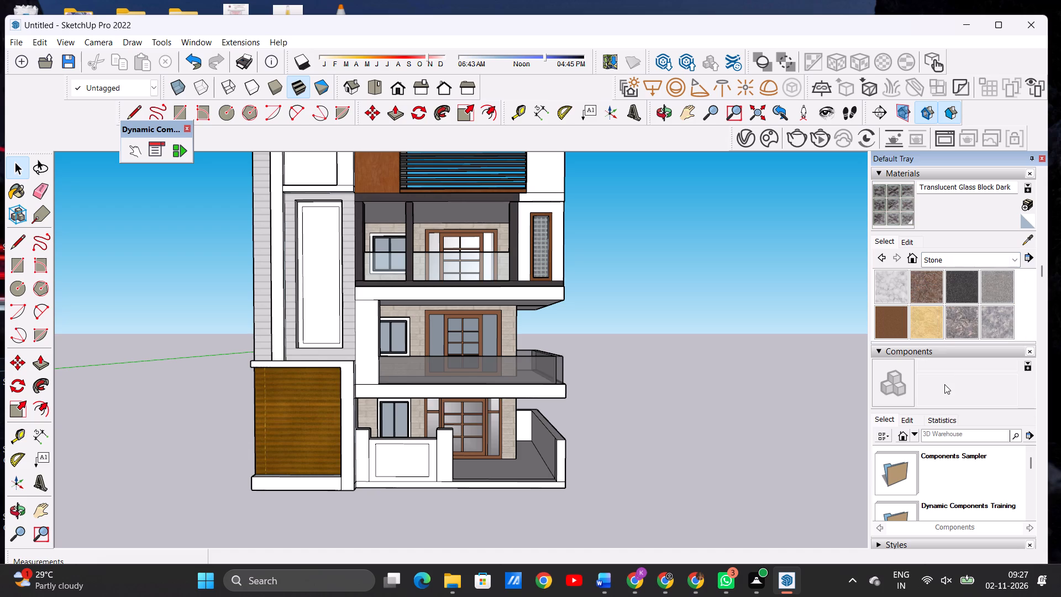
left_click(896, 288)
scroll(522, 413, "down", 4)
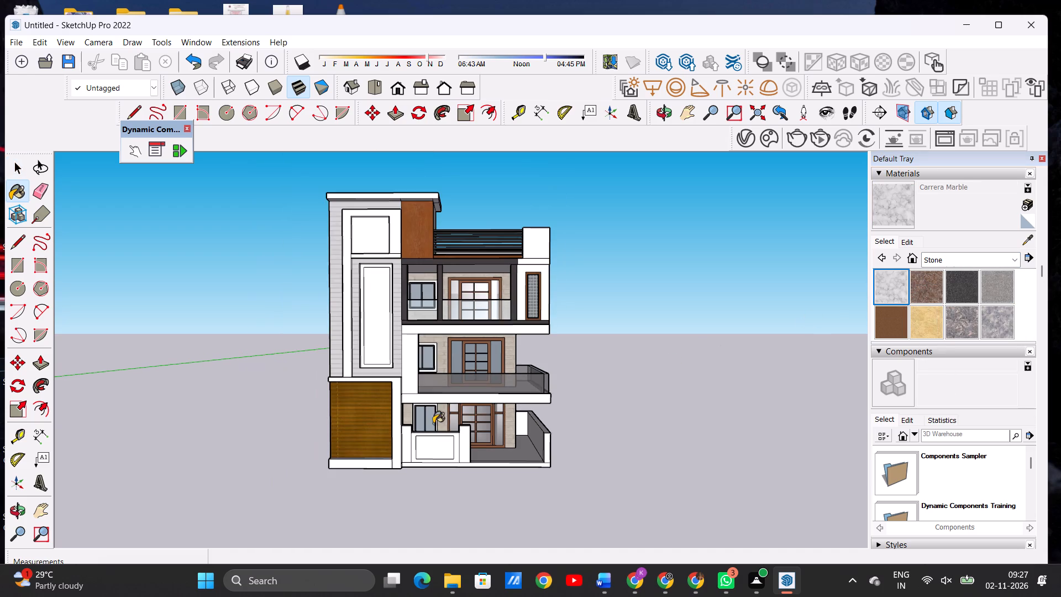
scroll(487, 245, "up", 2)
scroll(487, 245, "down", 1)
scroll(487, 245, "up", 1)
scroll(550, 253, "up", 8)
scroll(545, 262, "down", 1)
scroll(544, 263, "up", 4)
left_click(519, 277)
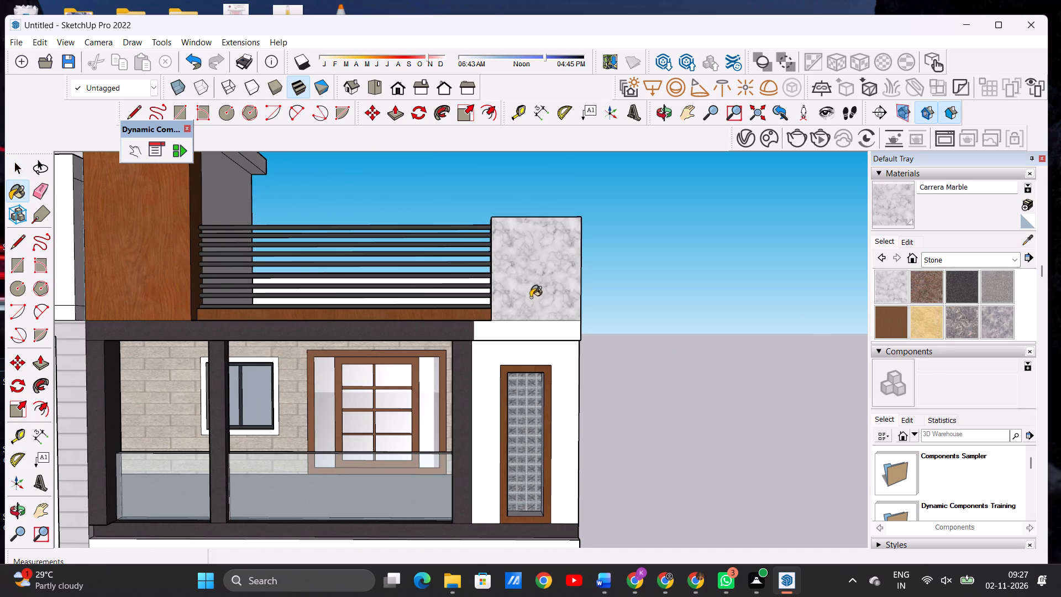
left_click(523, 327)
left_click(492, 364)
scroll(524, 311, "down", 6)
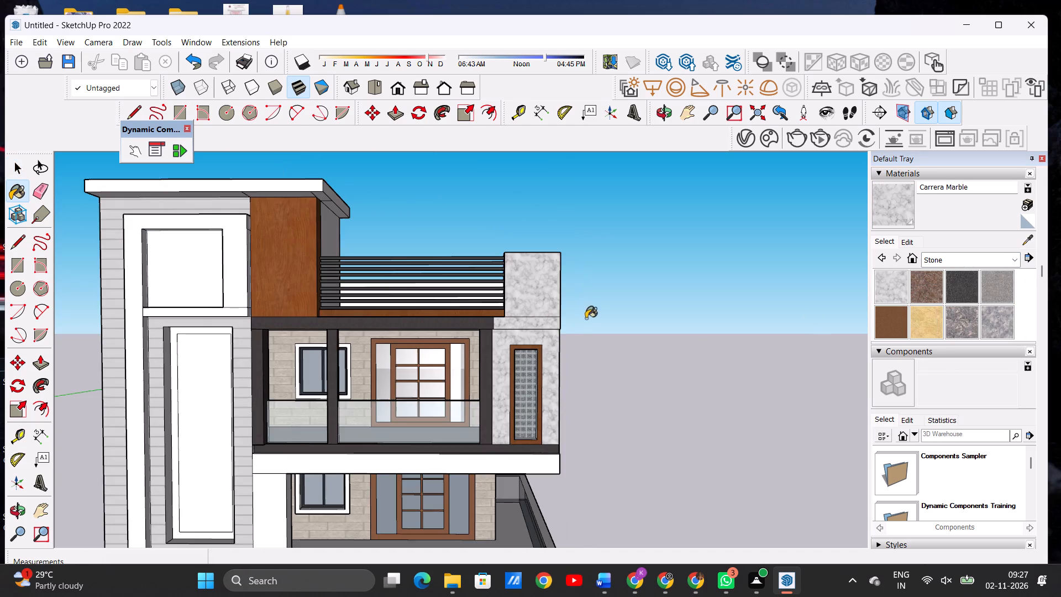
Paint the end pillar's side face, the adjoining side parapet wall and the side band below with Carrera Marble.
middle_click_drag(576, 333, 411, 401)
scroll(493, 343, "up", 7)
left_click(497, 331)
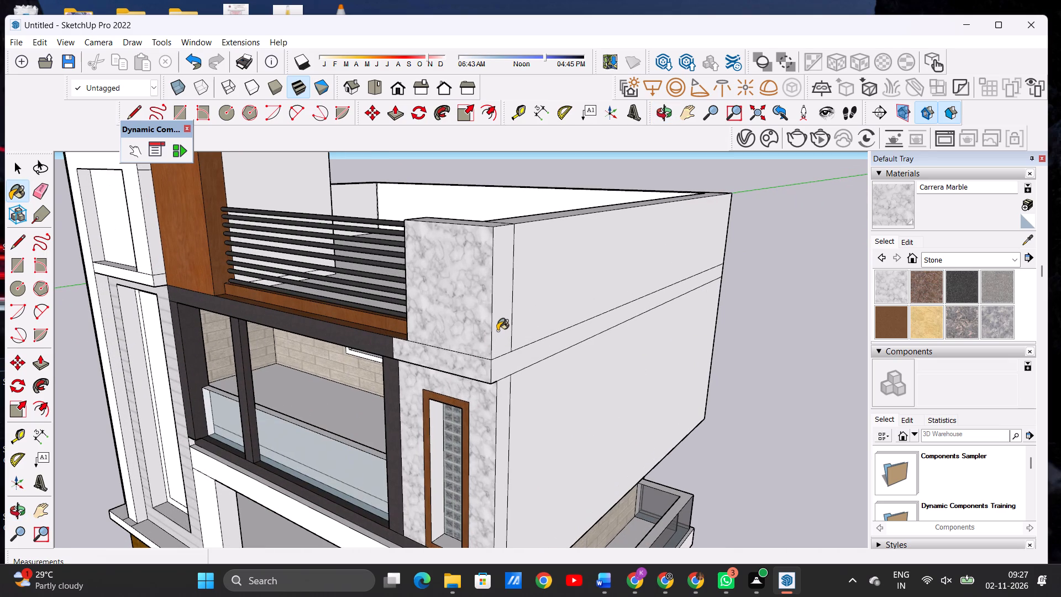
left_click(517, 317)
left_click(498, 363)
scroll(524, 338, "down", 4)
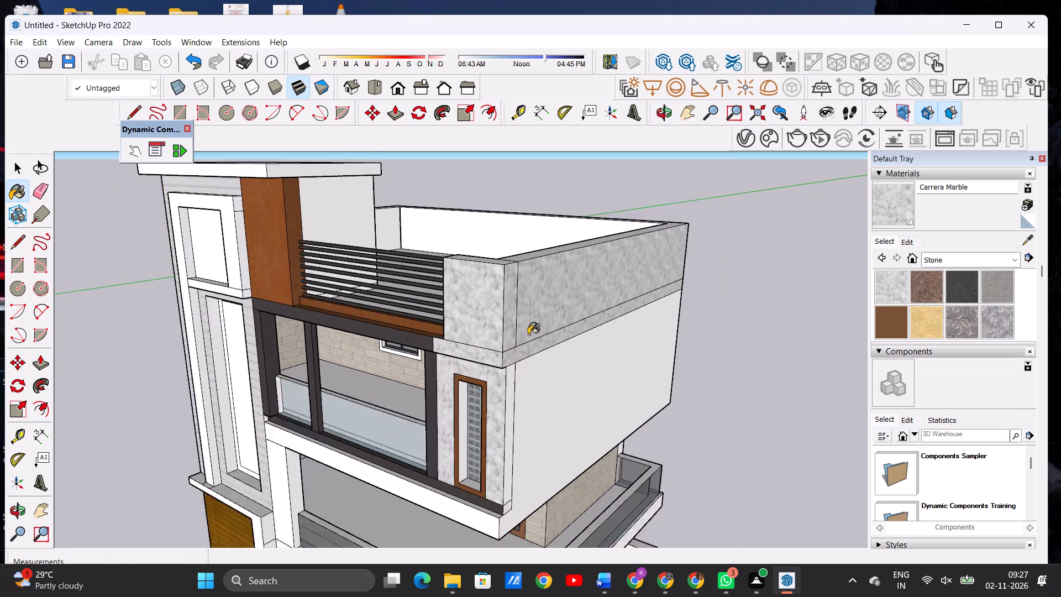
Paint the narrow side strip of the upper-floor end wall and the small face at its base with Carrera Marble.
scroll(528, 334, "down", 3)
scroll(517, 385, "up", 7)
left_click(514, 363)
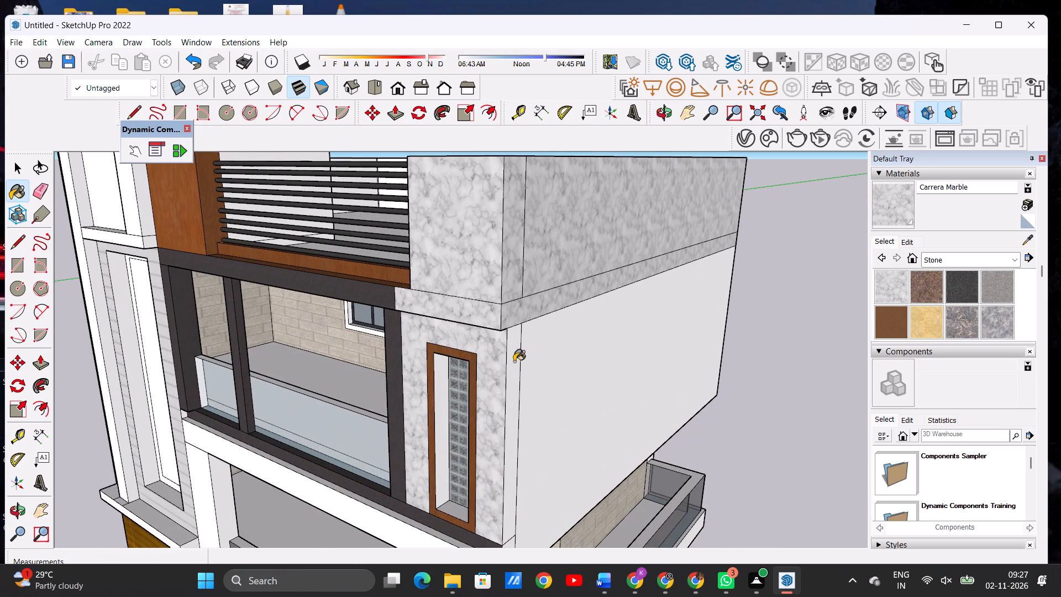
scroll(521, 337, "down", 8)
scroll(507, 440, "up", 10)
scroll(517, 438, "down", 1)
scroll(517, 440, "up", 5)
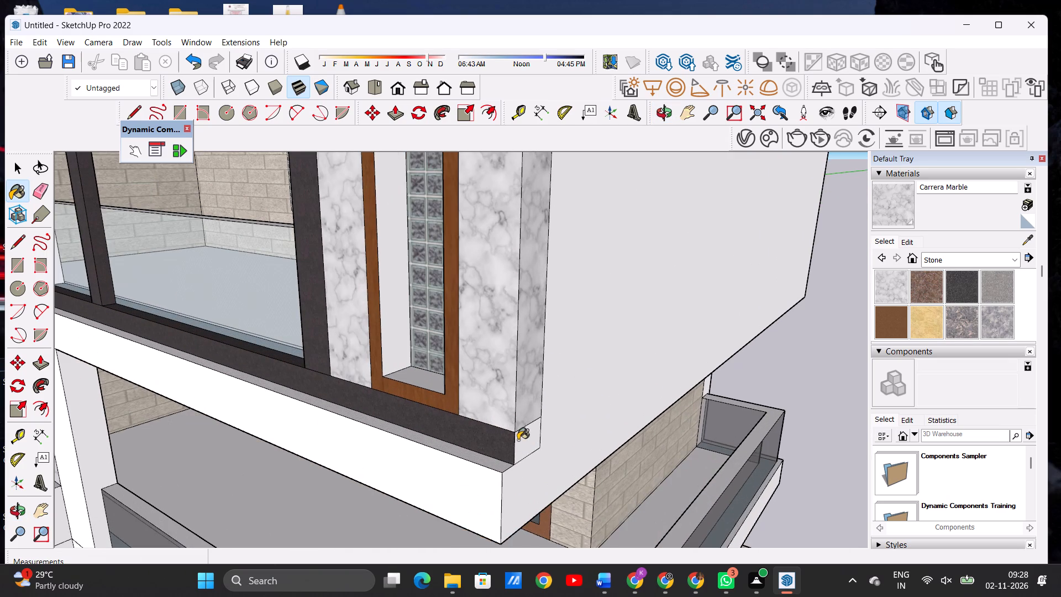
left_click(518, 440)
scroll(530, 423, "down", 17)
scroll(547, 410, "down", 4)
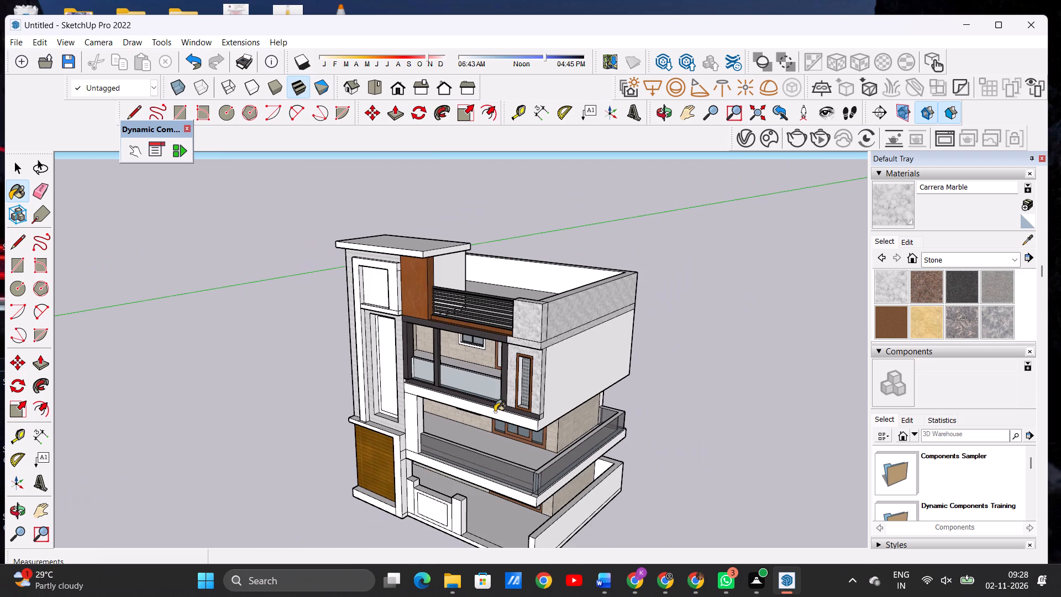
left_click(334, 426)
Paint the front of the middle-floor balcony column and the edge of the slab above it with Carrera Marble.
middle_click_drag(351, 425, 501, 392)
scroll(433, 412, "up", 7)
scroll(433, 412, "down", 1)
scroll(433, 412, "up", 1)
scroll(432, 414, "down", 1)
scroll(432, 414, "up", 4)
scroll(430, 416, "down", 1)
scroll(429, 417, "up", 1)
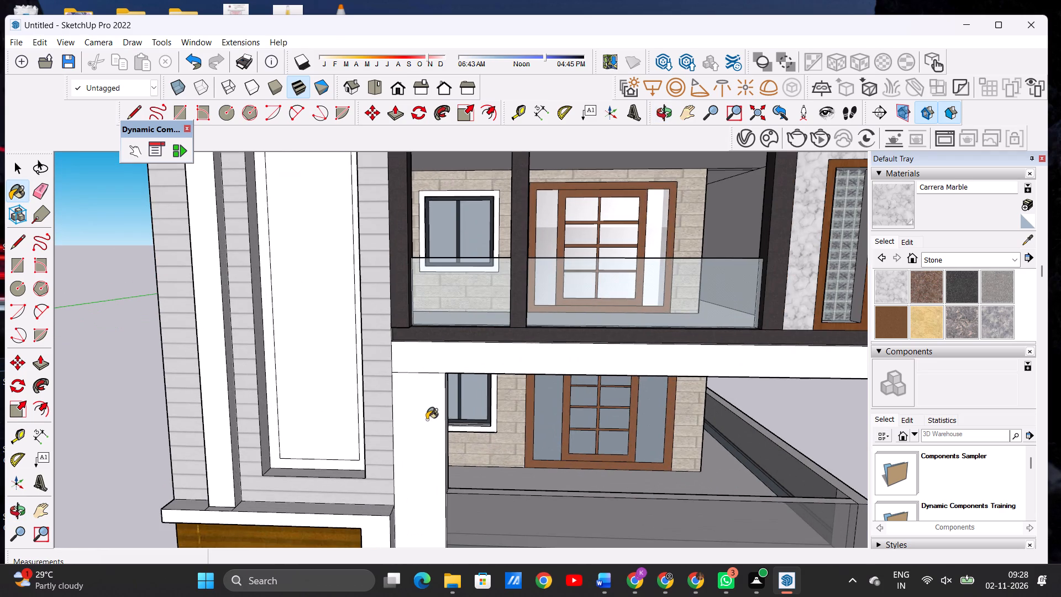
left_click(427, 420)
left_click(432, 367)
Paint the front edge of the middle-floor balcony slab beneath the glass railing with Carrera Marble.
scroll(435, 365, "down", 10)
scroll(437, 453, "up", 2)
scroll(437, 454, "down", 1)
scroll(437, 454, "up", 2)
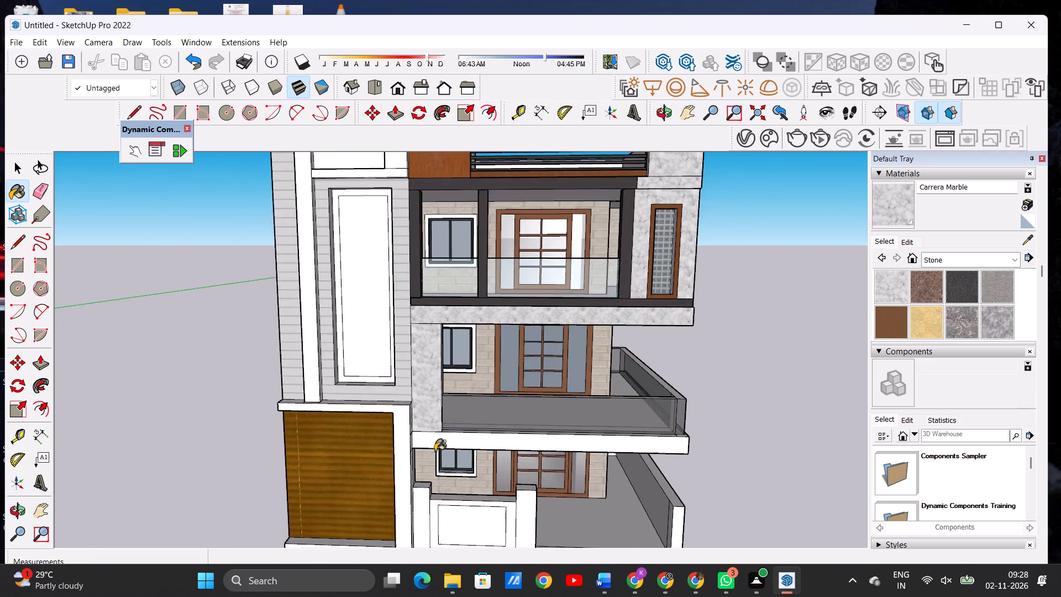
scroll(435, 451, "up", 1)
scroll(433, 439, "down", 1)
scroll(433, 439, "up", 5)
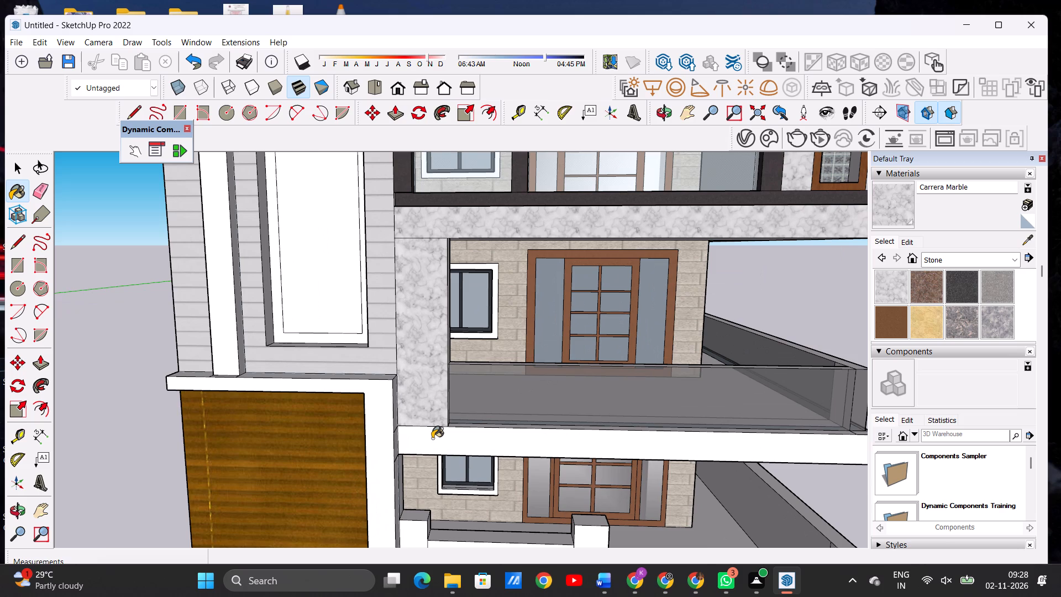
left_click(432, 438)
scroll(437, 434, "down", 12)
scroll(430, 421, "up", 1)
scroll(430, 421, "down", 2)
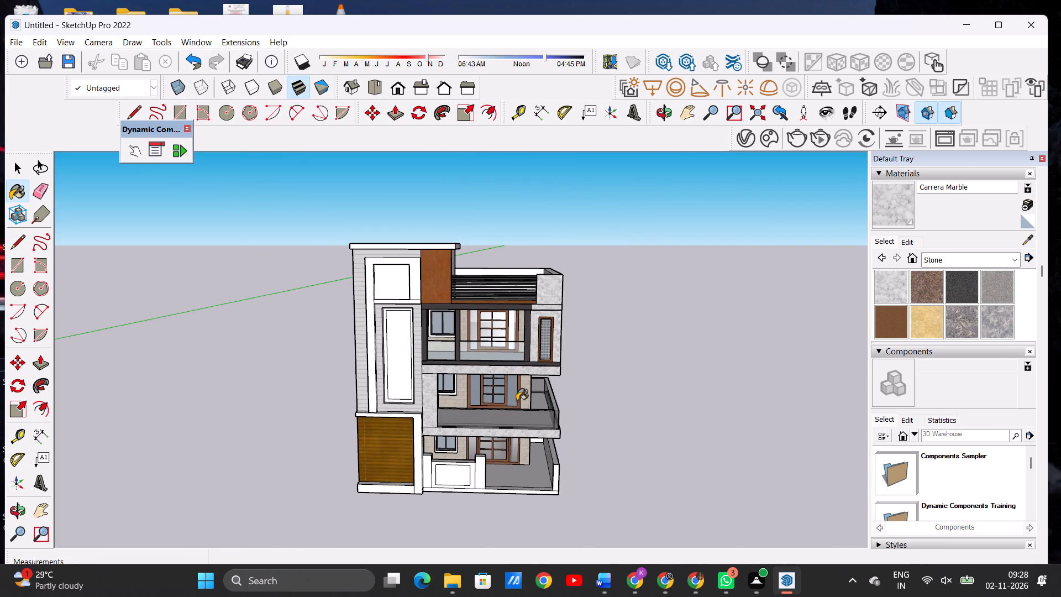
Undo the last three marble paints on the balcony slab edges and the middle-floor balcony column.
scroll(480, 411, "up", 6)
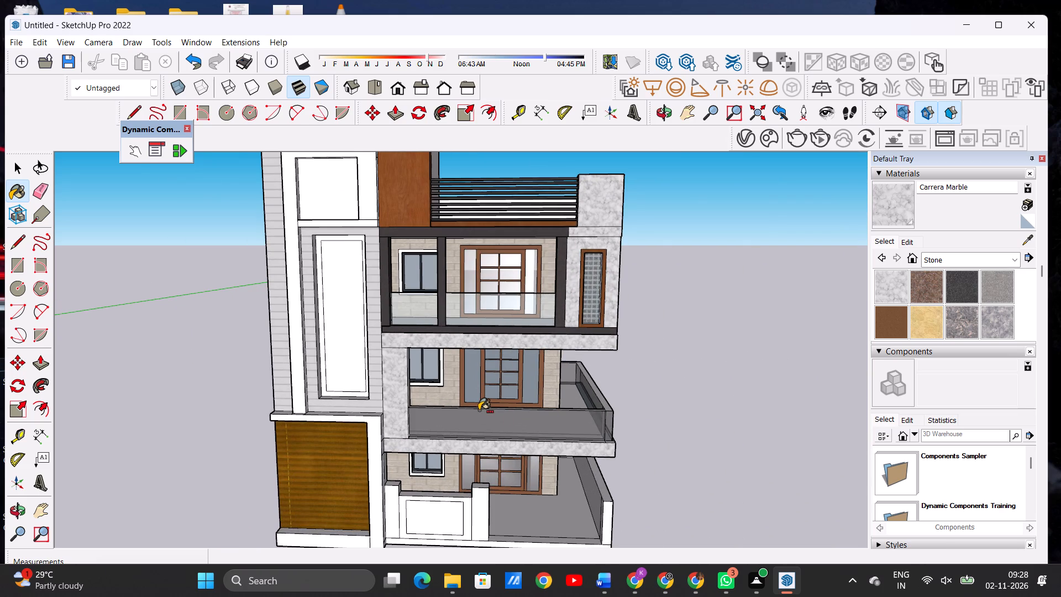
key("ctrl+z")
key("ctrl+z")
key("ctrl+z")
scroll(466, 381, "down", 7)
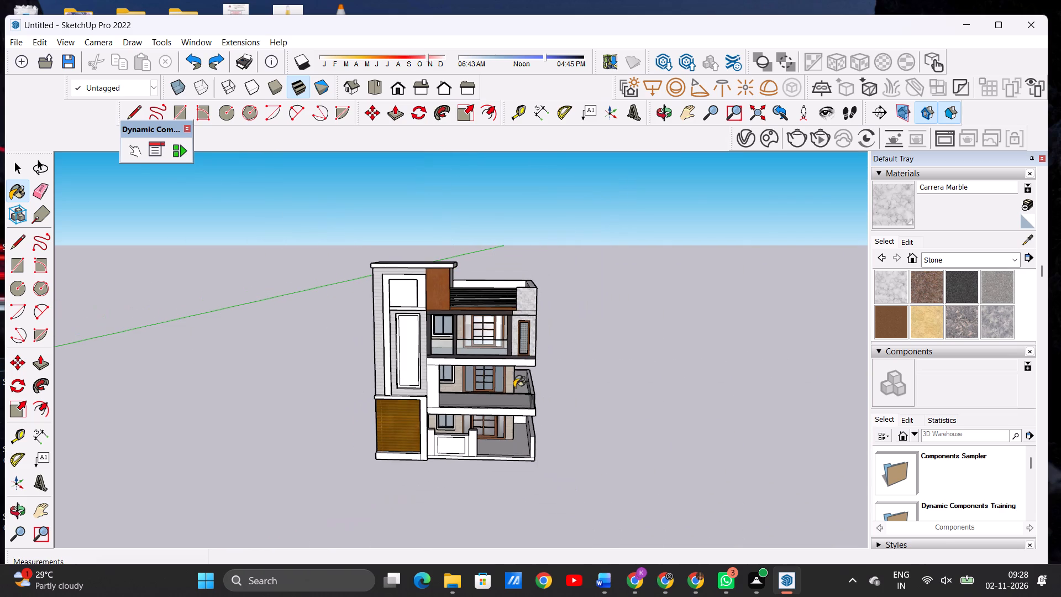
Paint the roof parapet and the band below it on the tower-side wall of the house with Carrera Marble.
middle_click_drag(505, 368, 366, 368)
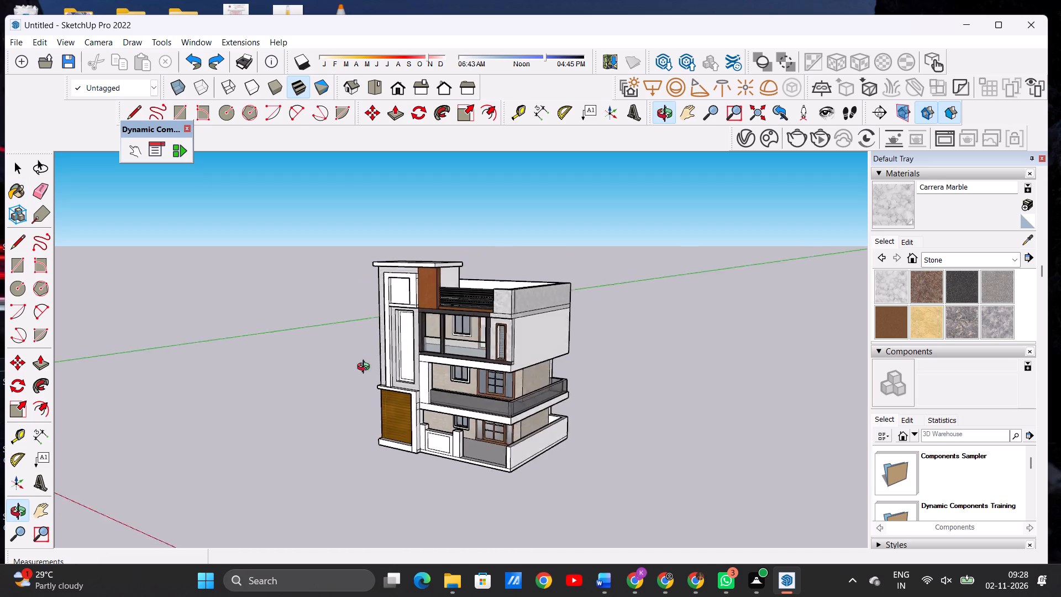
middle_click_drag(366, 368, 598, 358)
middle_click_drag(341, 370, 551, 438)
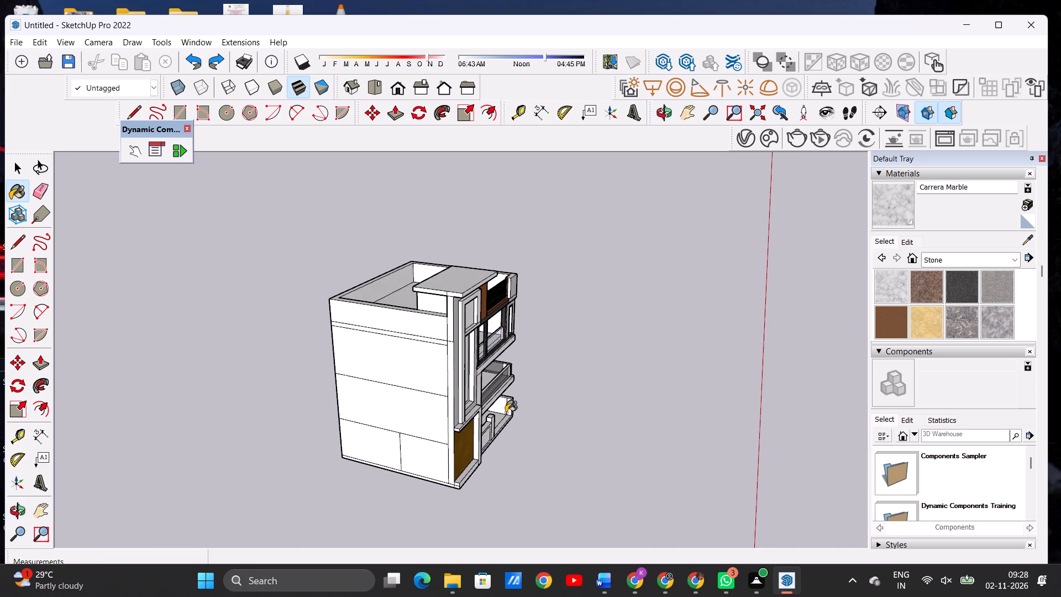
scroll(422, 354, "up", 4)
scroll(465, 306, "up", 1)
scroll(465, 306, "down", 1)
scroll(464, 306, "up", 4)
left_click(438, 311)
scroll(454, 344, "up", 6)
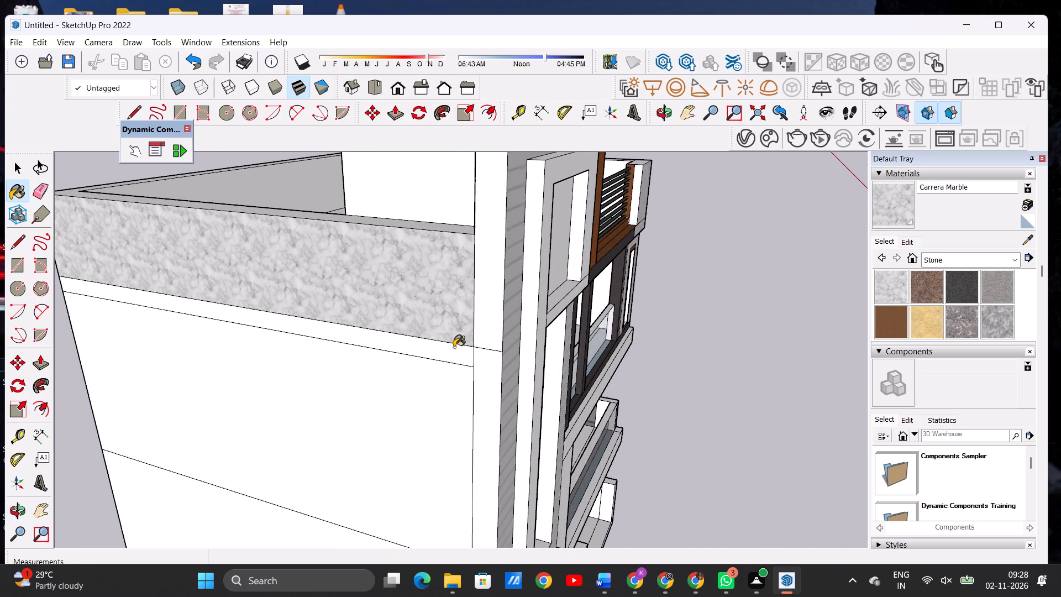
left_click(451, 350)
scroll(466, 362, "down", 12)
middle_click_drag(331, 362, 454, 358)
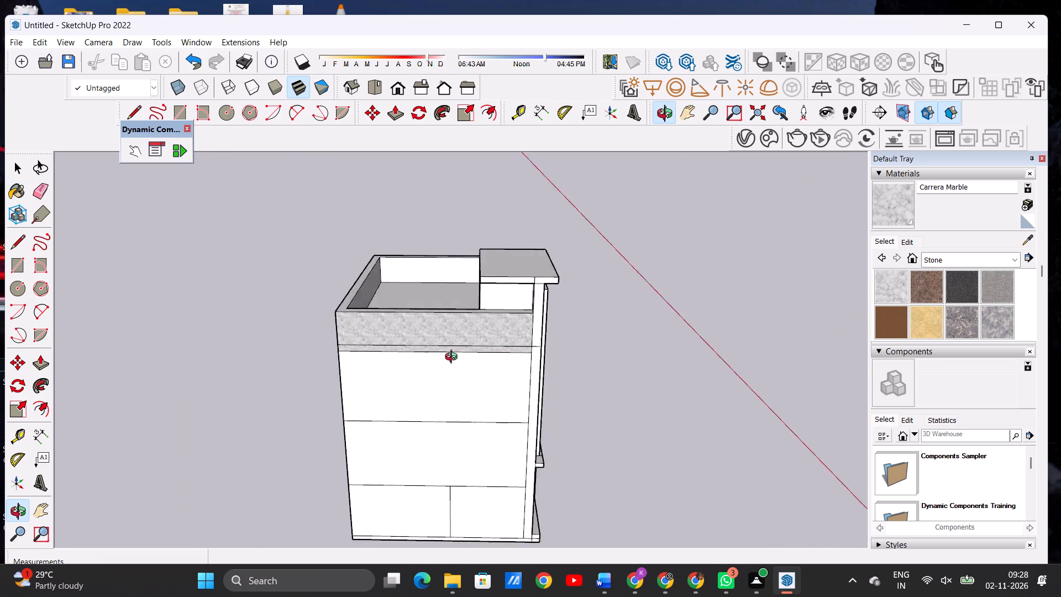
Paint the rear roof parapet and the narrow band below it with Carrera Marble.
middle_click_drag(454, 358, 574, 347)
scroll(333, 357, "down", 1)
scroll(333, 357, "up", 8)
scroll(461, 351, "down", 1)
scroll(461, 351, "up", 3)
left_click(495, 340)
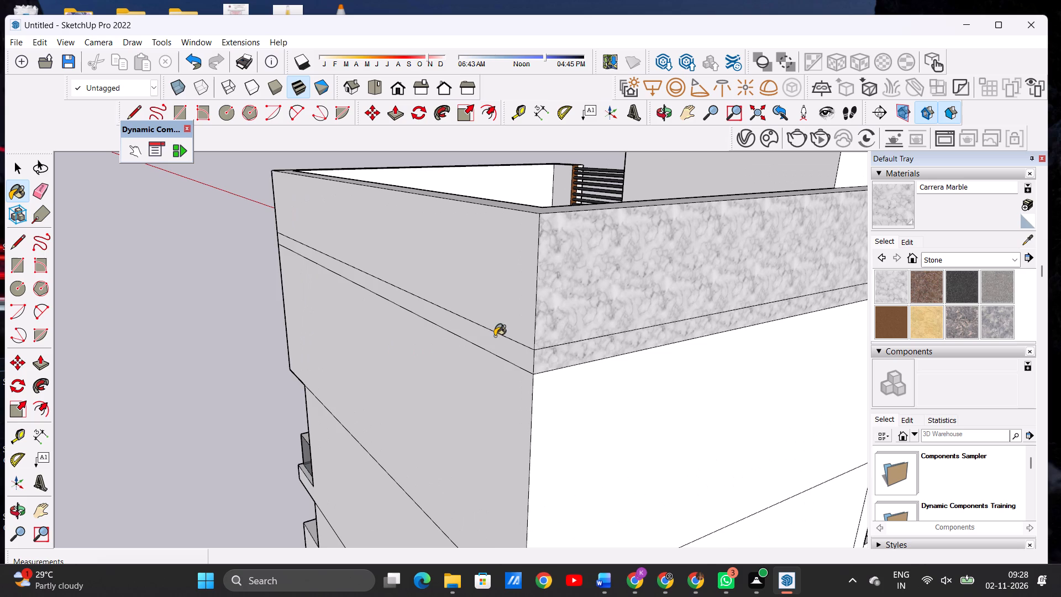
left_click(499, 303)
scroll(494, 347, "down", 5)
middle_click_drag(575, 374, 186, 377)
scroll(370, 359, "down", 6)
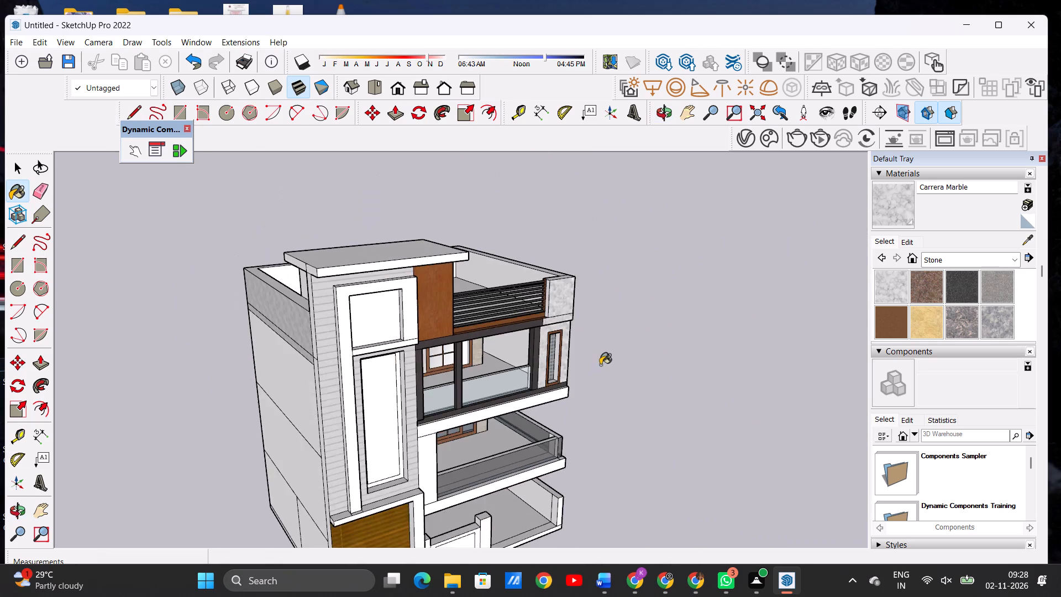
middle_click_drag(590, 367, 411, 353)
scroll(491, 369, "down", 4)
middle_click_drag(381, 391, 422, 374)
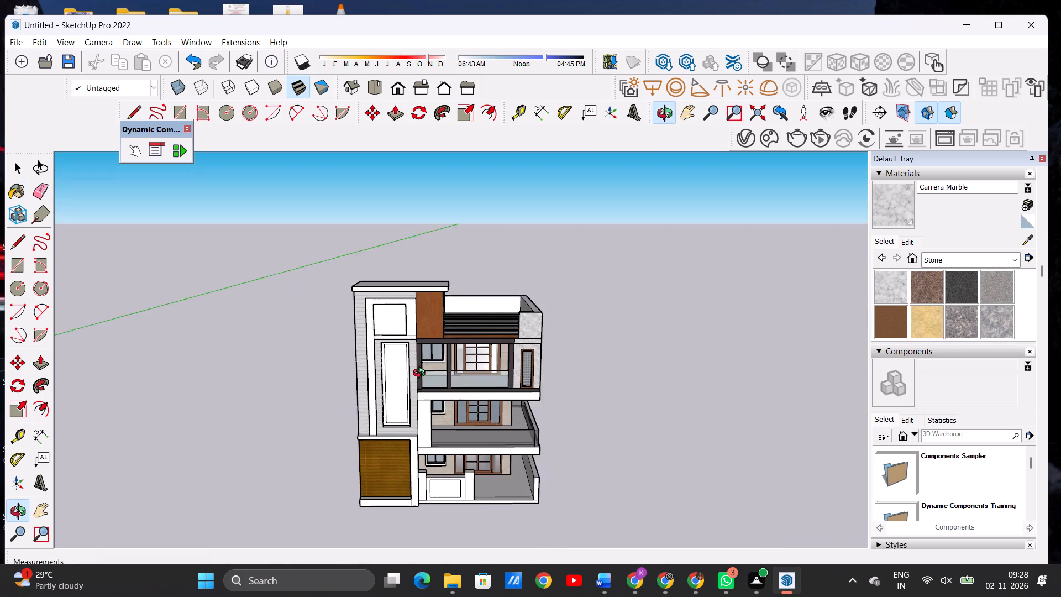
middle_click_drag(422, 374, 441, 363)
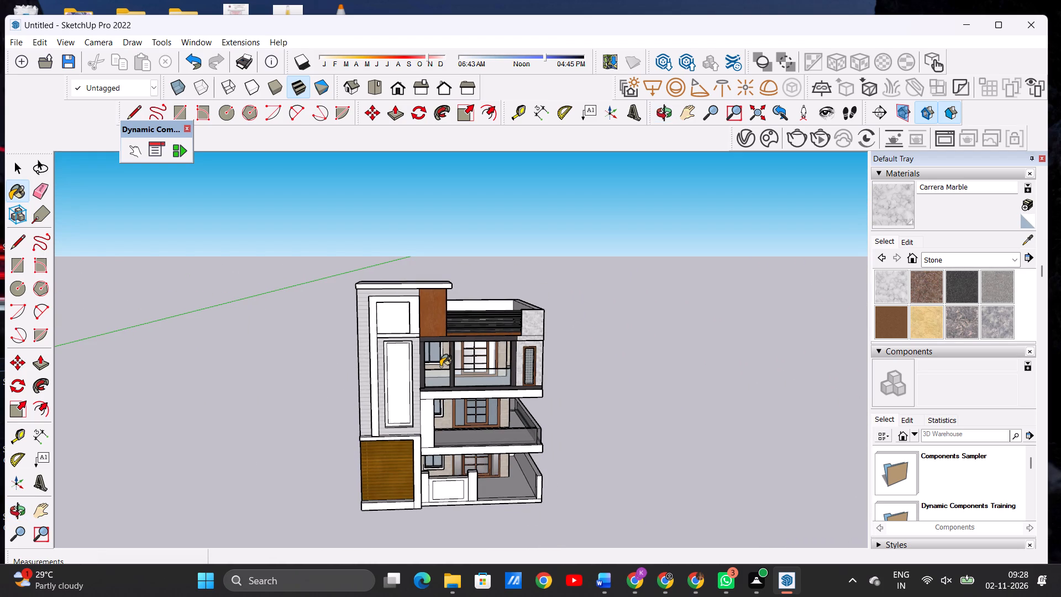
Paint the recessed square panel near the top of the front tower with Granite Dark Gray.
scroll(409, 329, "up", 11)
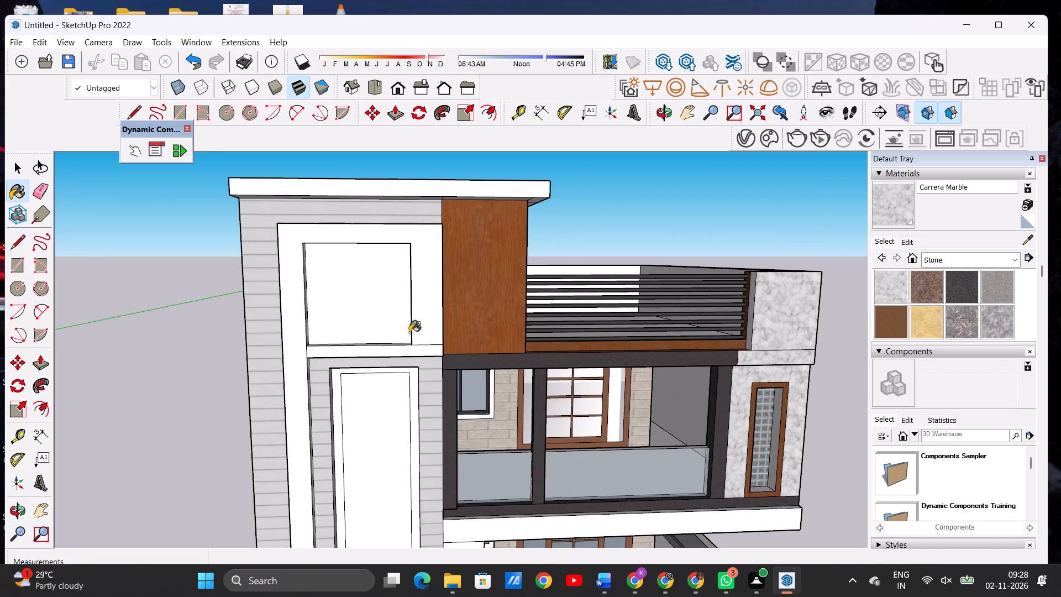
left_click(960, 290)
scroll(403, 283, "up", 5)
left_click(363, 294)
scroll(367, 307, "up", 1)
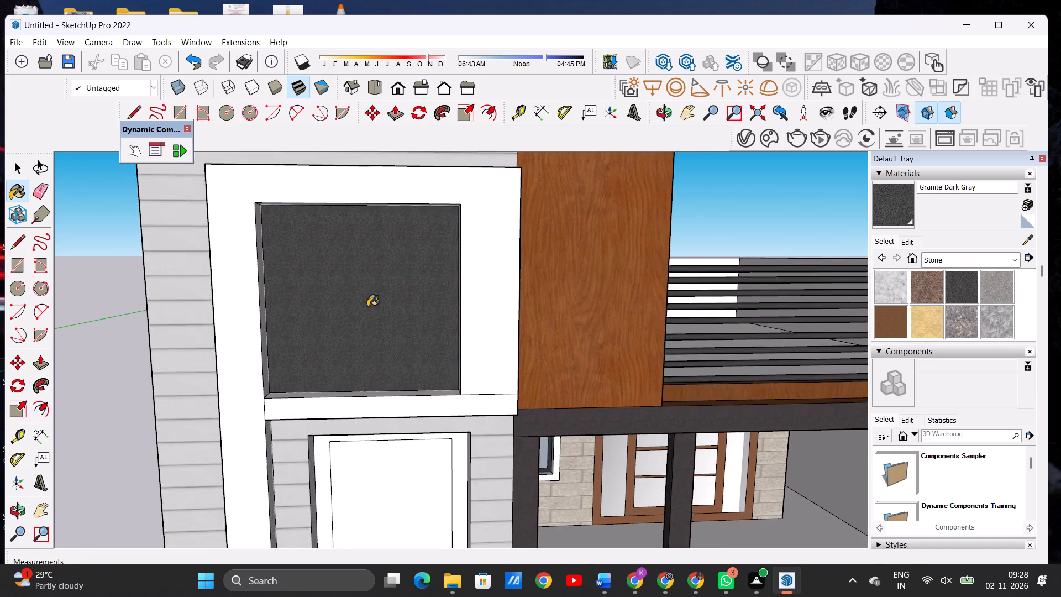
Paint the border around the tall vertical panel on the front tower with Granite Dark Gray.
scroll(367, 307, "up", 1)
scroll(367, 307, "down", 1)
scroll(367, 307, "up", 4)
scroll(372, 307, "down", 20)
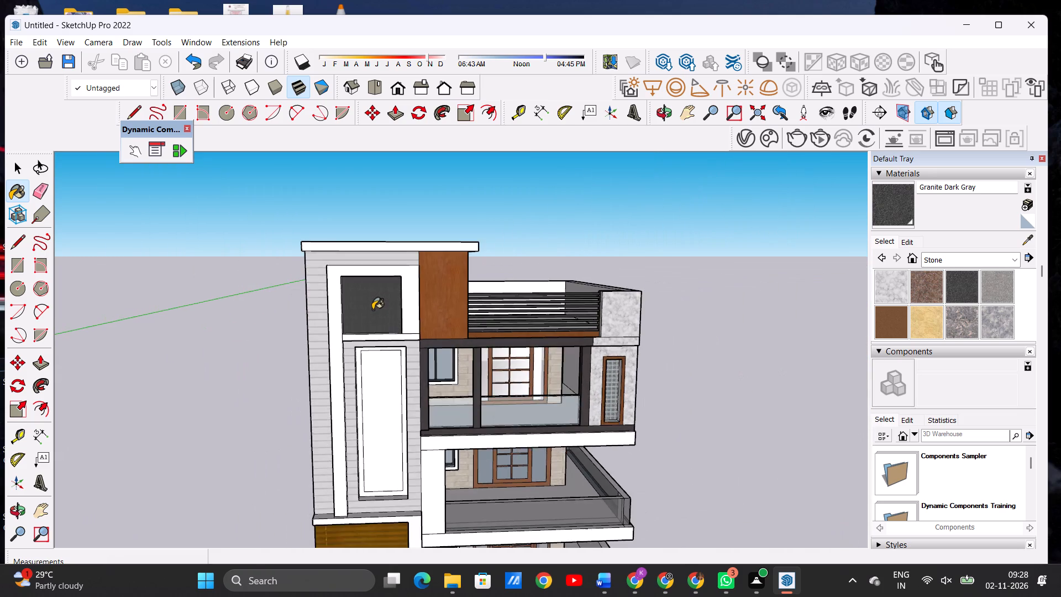
scroll(372, 310, "down", 10)
scroll(365, 349, "up", 7)
scroll(366, 325, "down", 1)
scroll(366, 325, "up", 9)
scroll(367, 291, "down", 1)
scroll(367, 291, "up", 2)
scroll(366, 289, "down", 1)
scroll(366, 289, "up", 2)
scroll(366, 292, "down", 1)
scroll(366, 295, "up", 3)
left_click(359, 290)
scroll(371, 309, "down", 6)
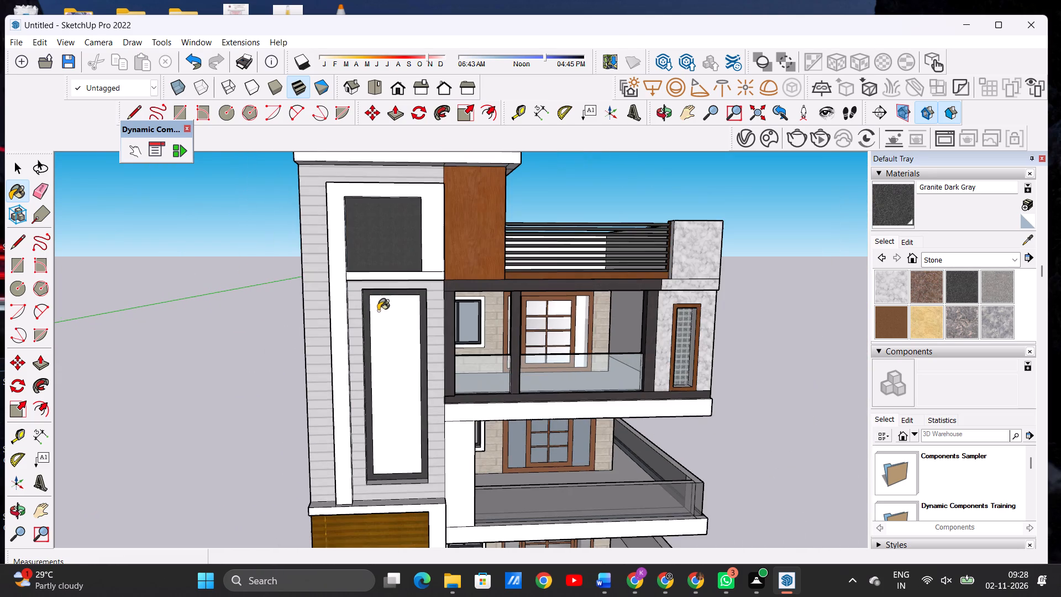
Paint the tower's tall vertical panel with Translucent Glass Sky Reflection from the Glass and Mirrors materials.
left_click(928, 256)
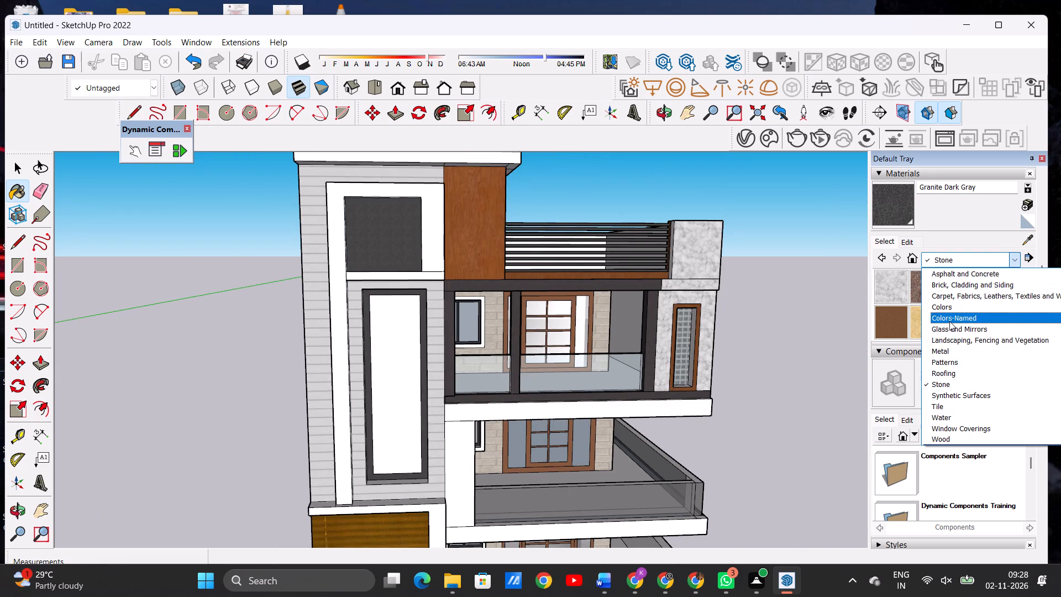
left_click(949, 329)
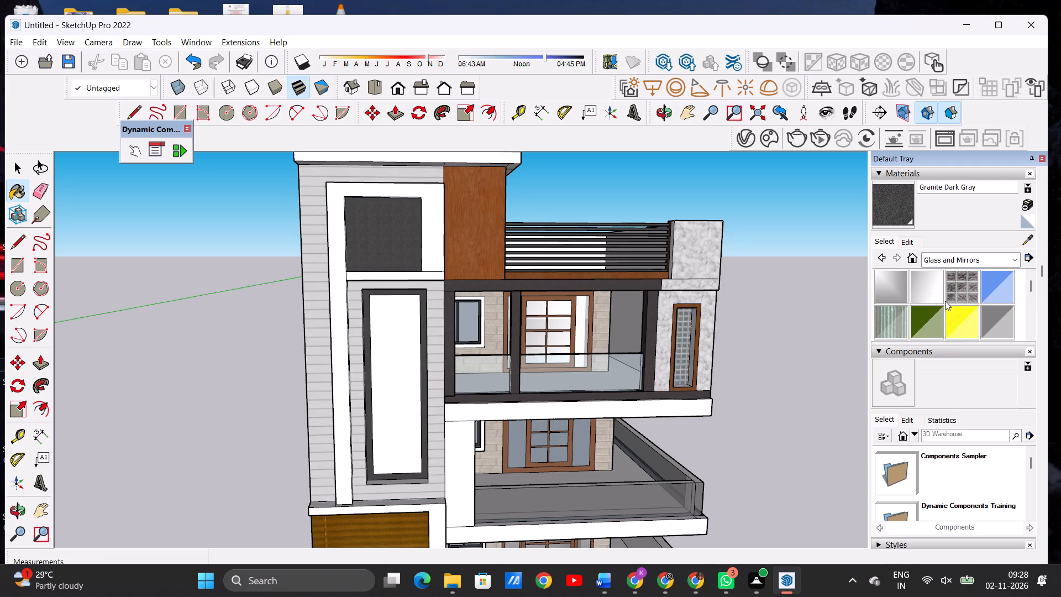
scroll(945, 301, "down", 1)
left_click(930, 295)
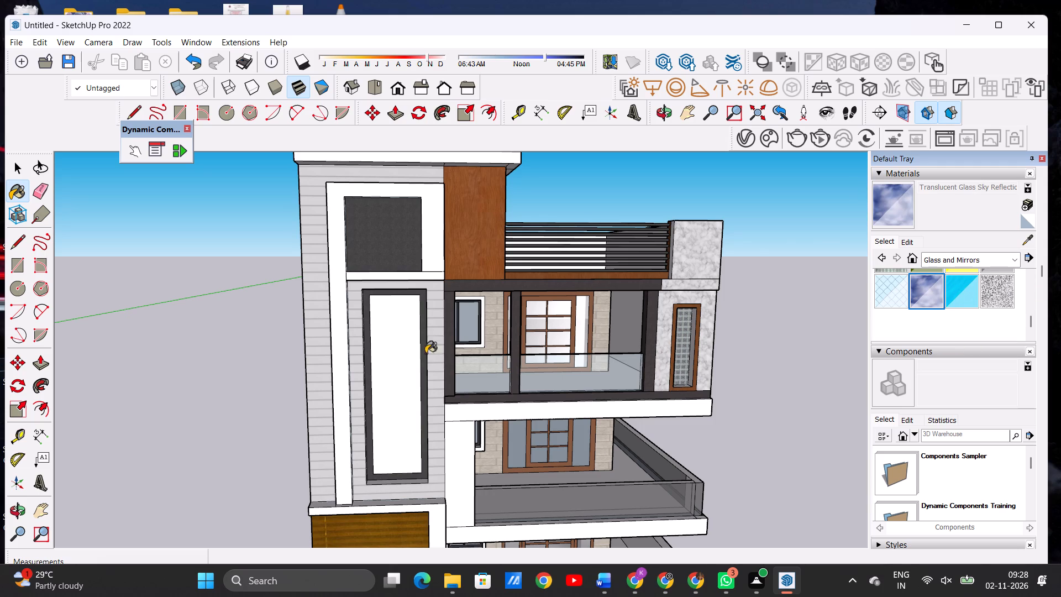
scroll(395, 358, "up", 3)
left_click(392, 360)
scroll(404, 364, "up", 6)
scroll(405, 364, "down", 14)
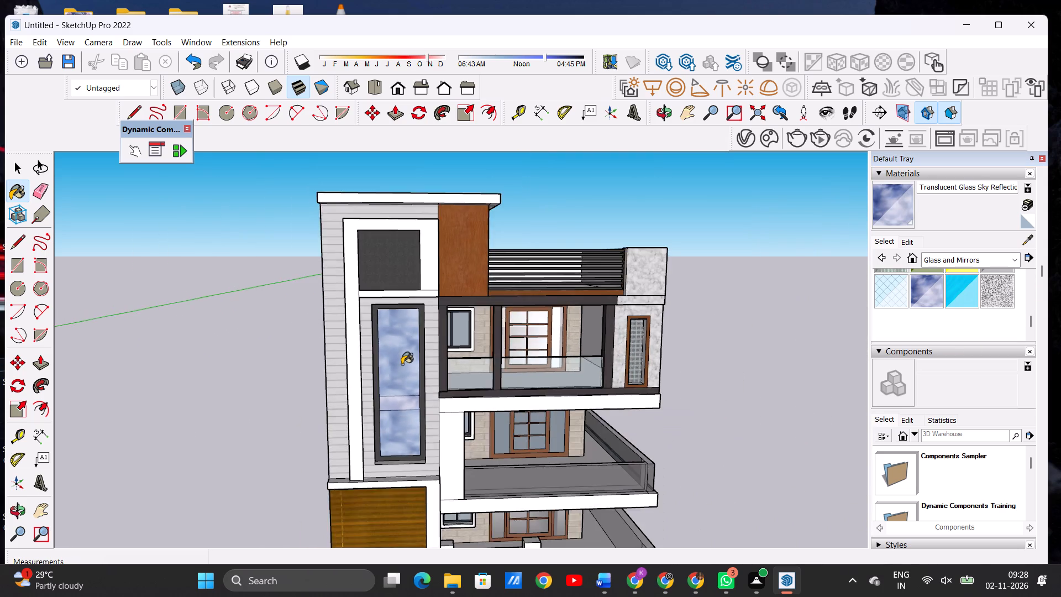
scroll(402, 363, "down", 8)
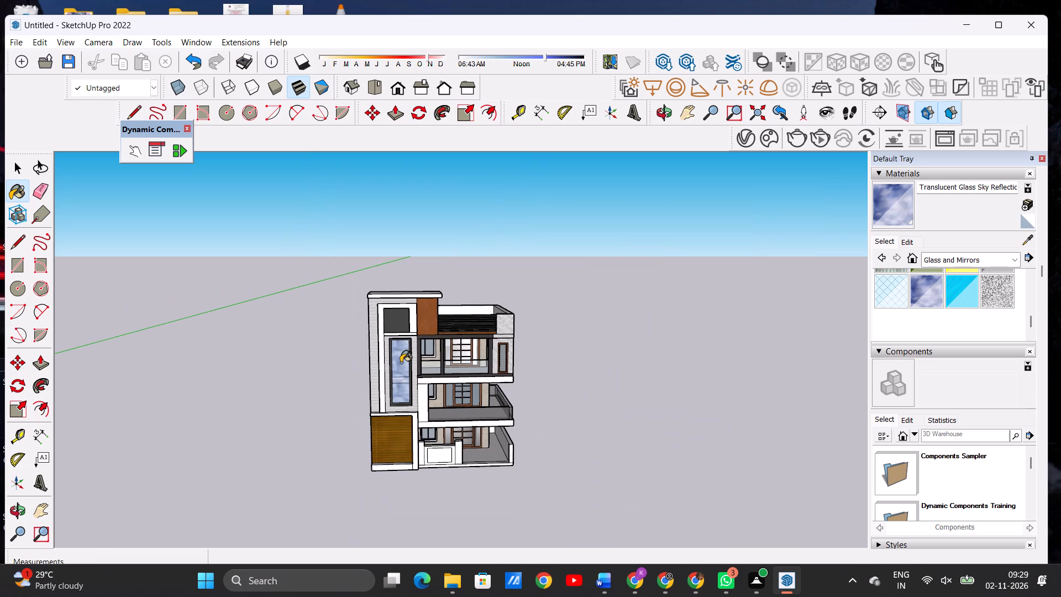
Paint the border of the ground-floor front boundary wall and the fronts of its two pillars with Color M04.
scroll(424, 426, "up", 5)
scroll(424, 426, "down", 1)
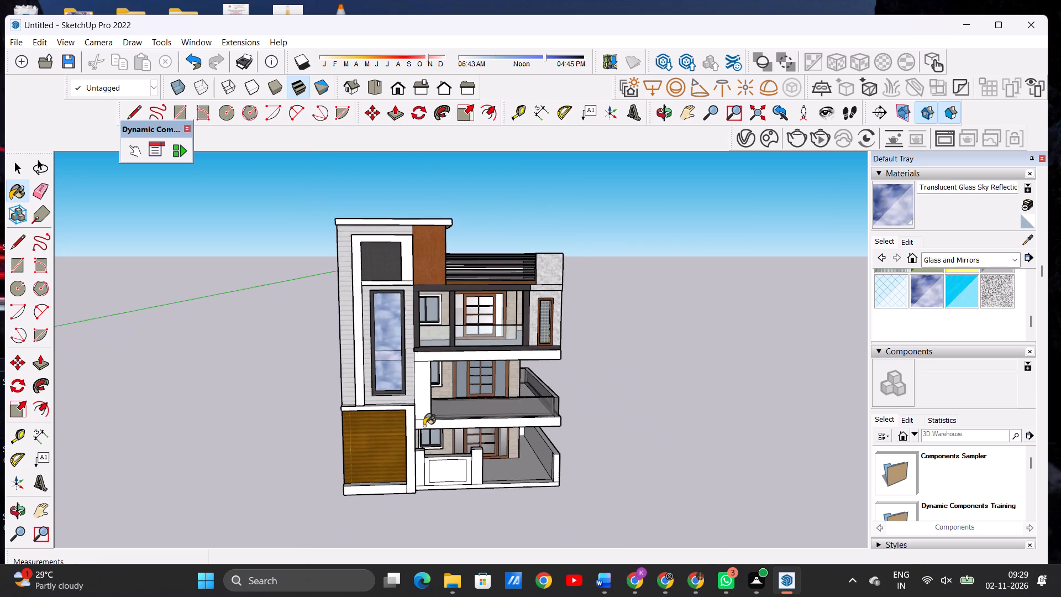
scroll(424, 426, "up", 1)
scroll(492, 492, "up", 12)
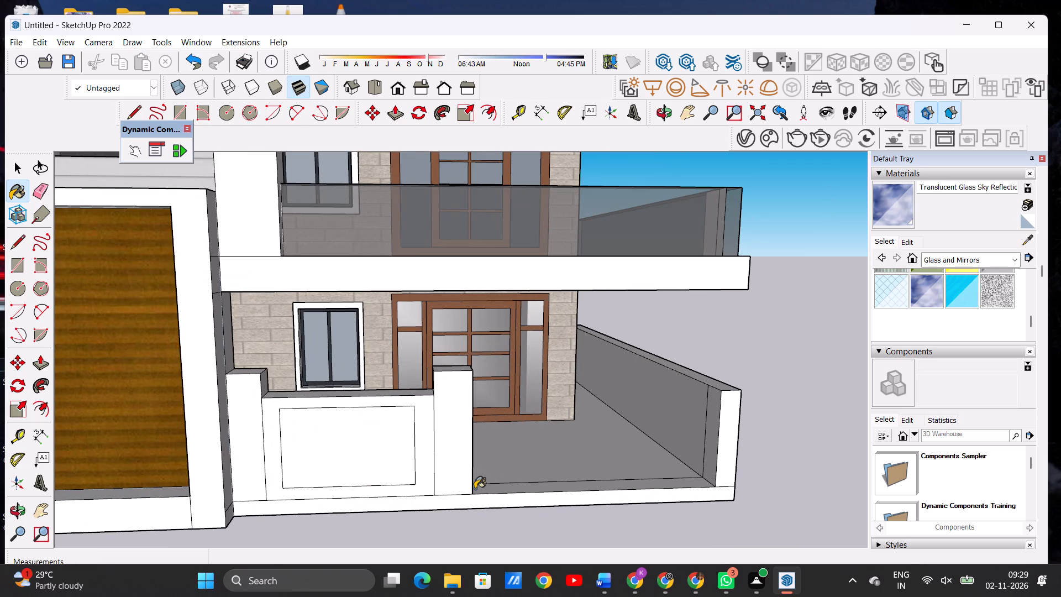
key("space")
left_click(931, 258)
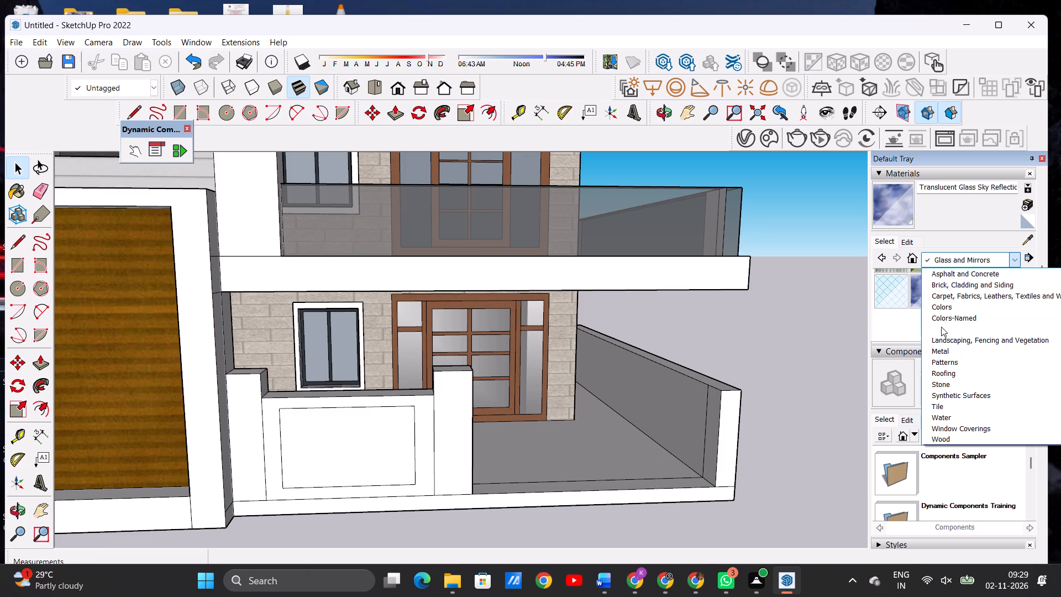
left_click(944, 308)
scroll(944, 308, "down", 7)
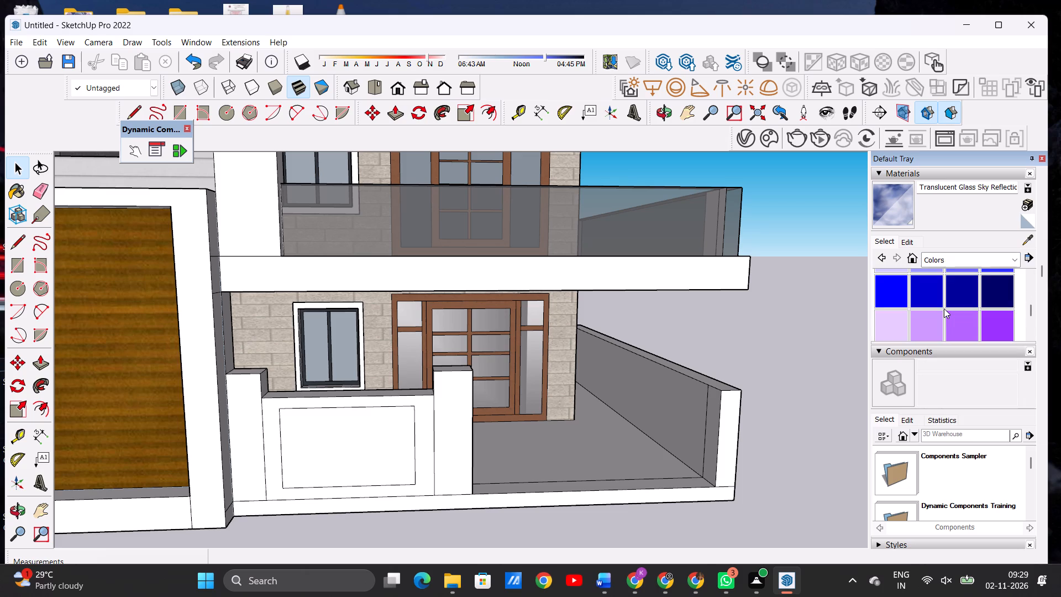
scroll(944, 308, "down", 6)
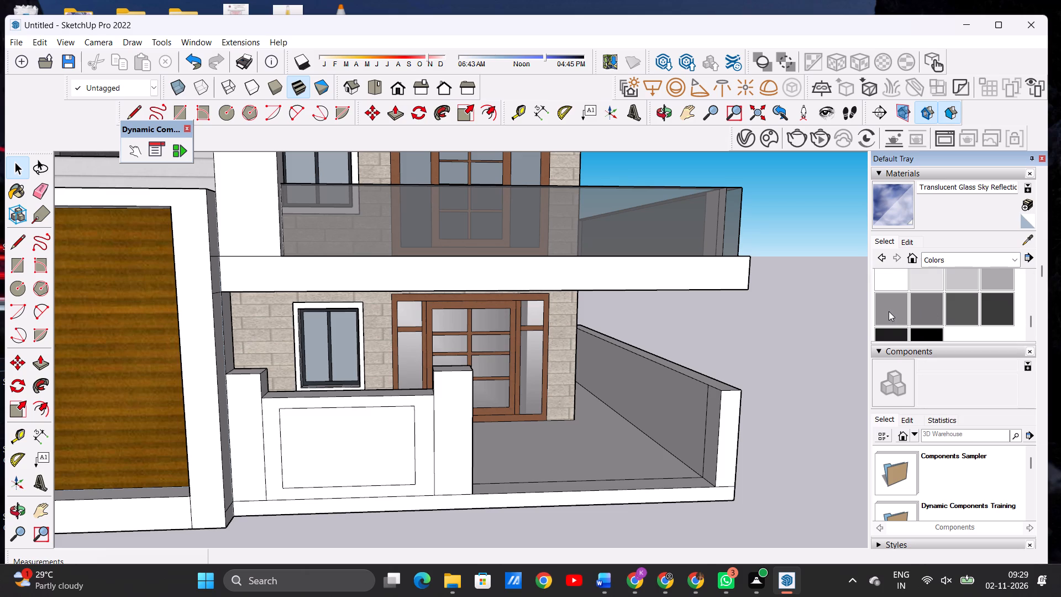
left_click(884, 311)
scroll(273, 451, "up", 3)
scroll(273, 451, "down", 1)
scroll(273, 451, "up", 2)
left_click(274, 451)
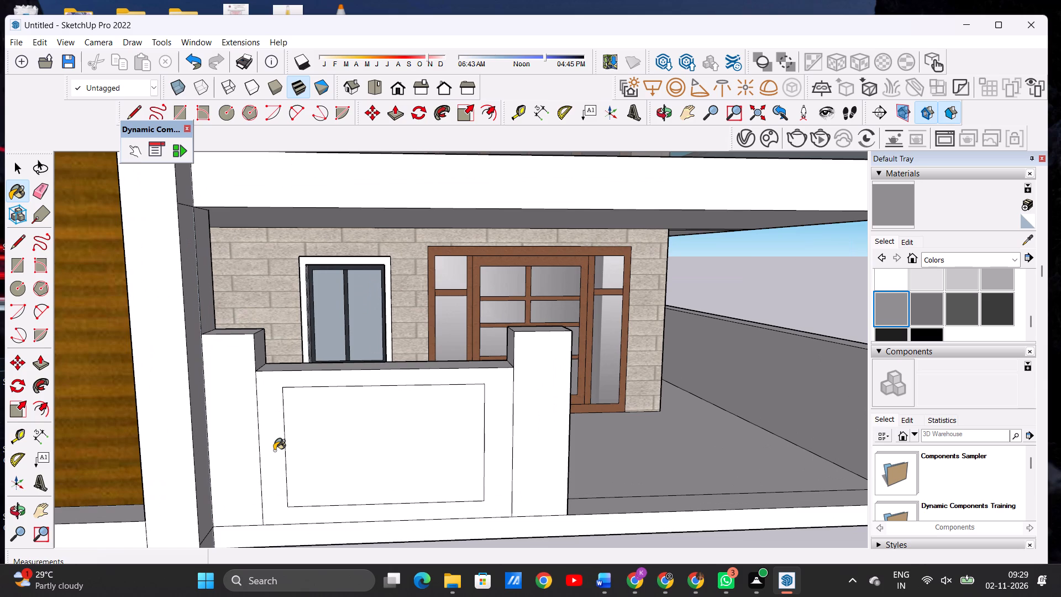
left_click(239, 457)
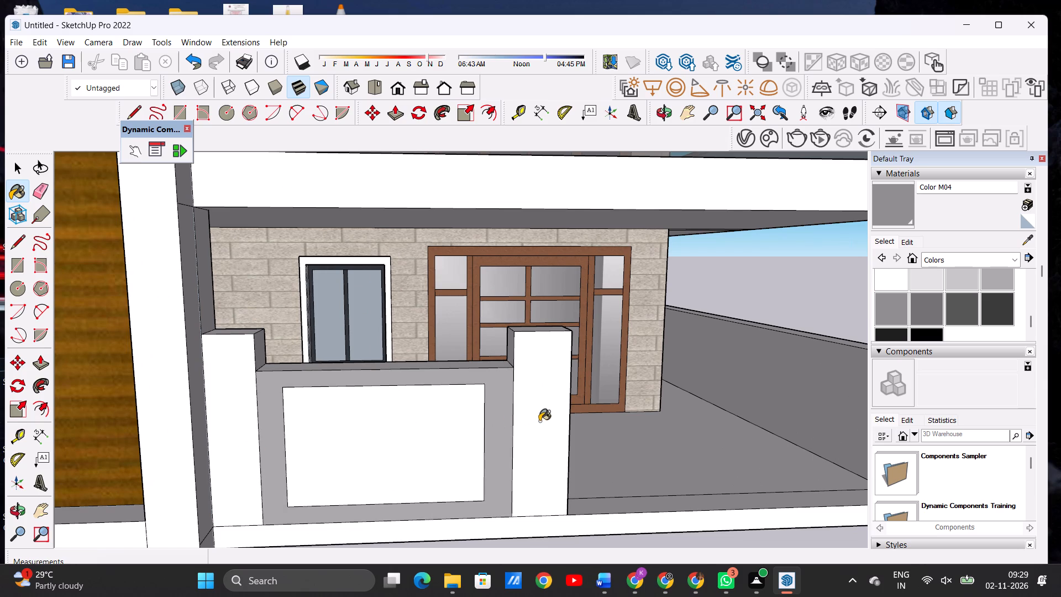
left_click(550, 417)
scroll(390, 426, "down", 2)
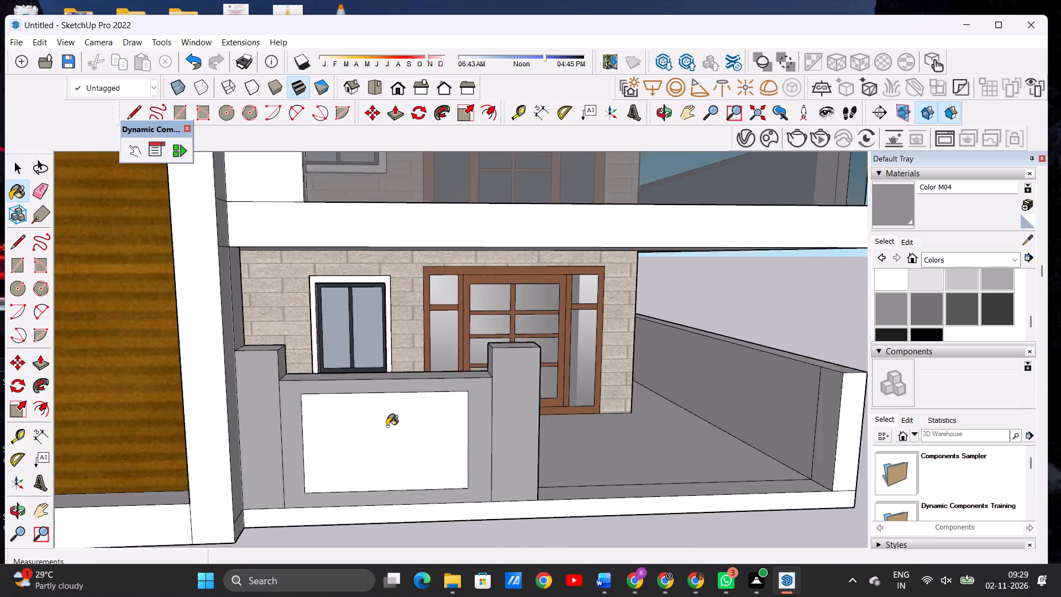
scroll(387, 426, "down", 1)
Paint the top faces of the two boundary wall pillars and of the low wall between them with Color M04.
middle_click_drag(363, 443, 267, 483)
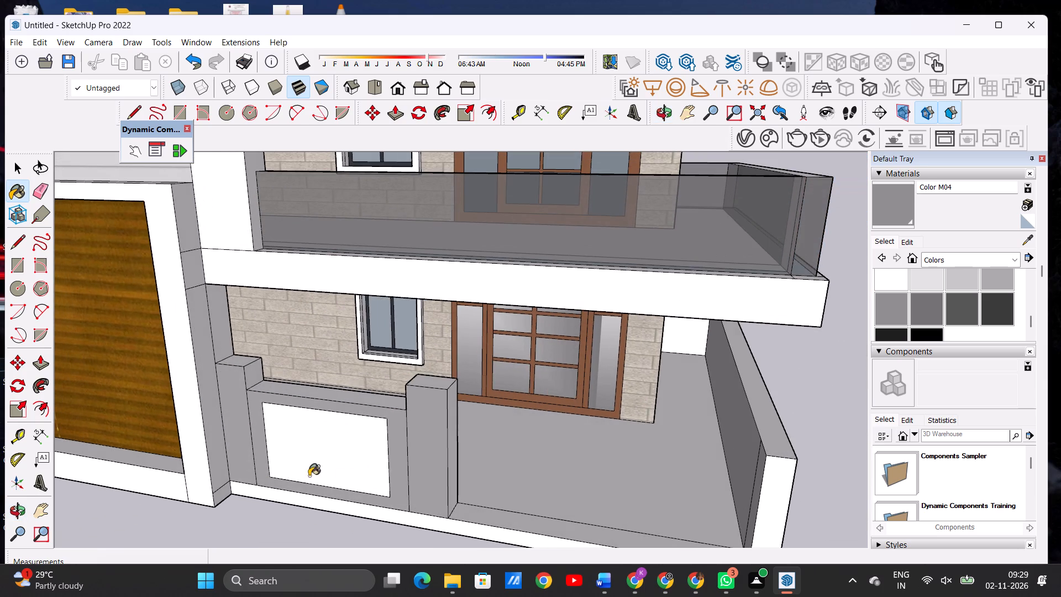
scroll(363, 501, "up", 3)
scroll(363, 501, "down", 1)
scroll(364, 503, "up", 1)
scroll(196, 298, "up", 3)
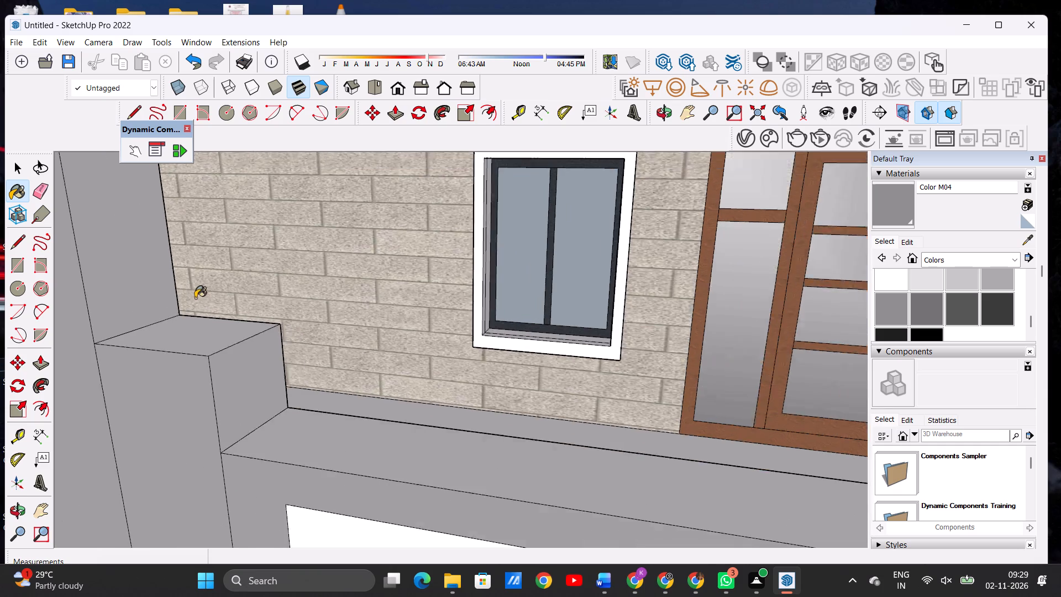
scroll(195, 298, "up", 3)
left_click(198, 353)
scroll(225, 359, "down", 9)
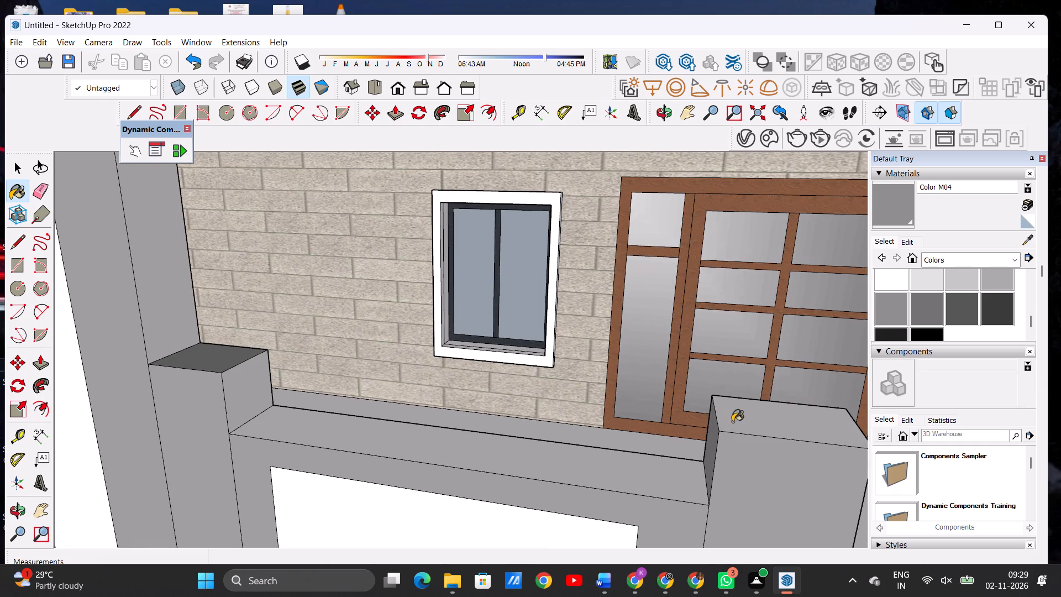
left_click(732, 422)
left_click(601, 474)
scroll(476, 419, "down", 7)
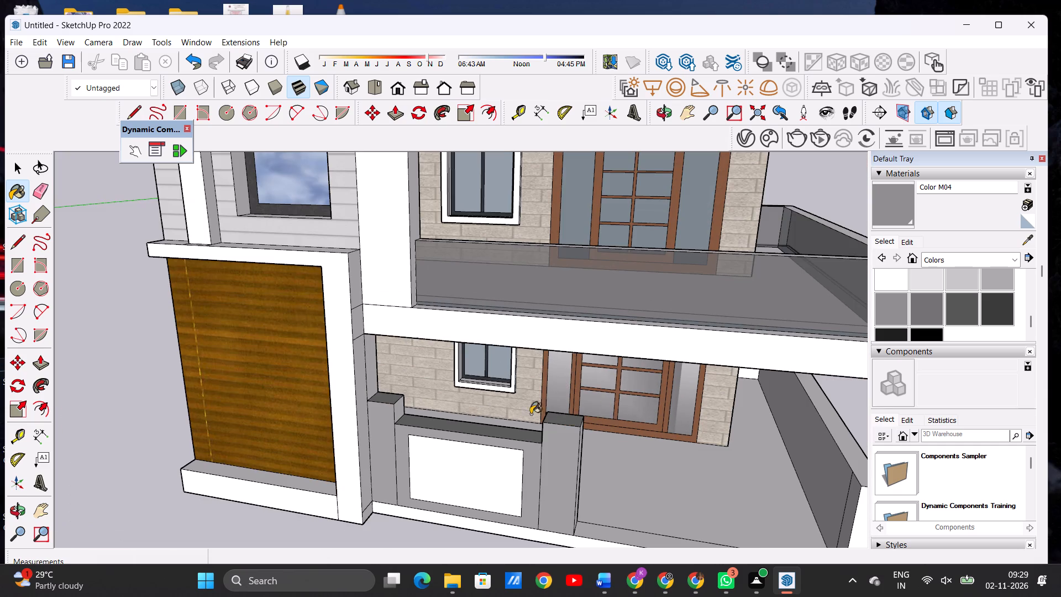
Paint the side faces of the boundary wall pillars and the wall's inner face with Color M04.
scroll(582, 458, "up", 5)
left_click(541, 460)
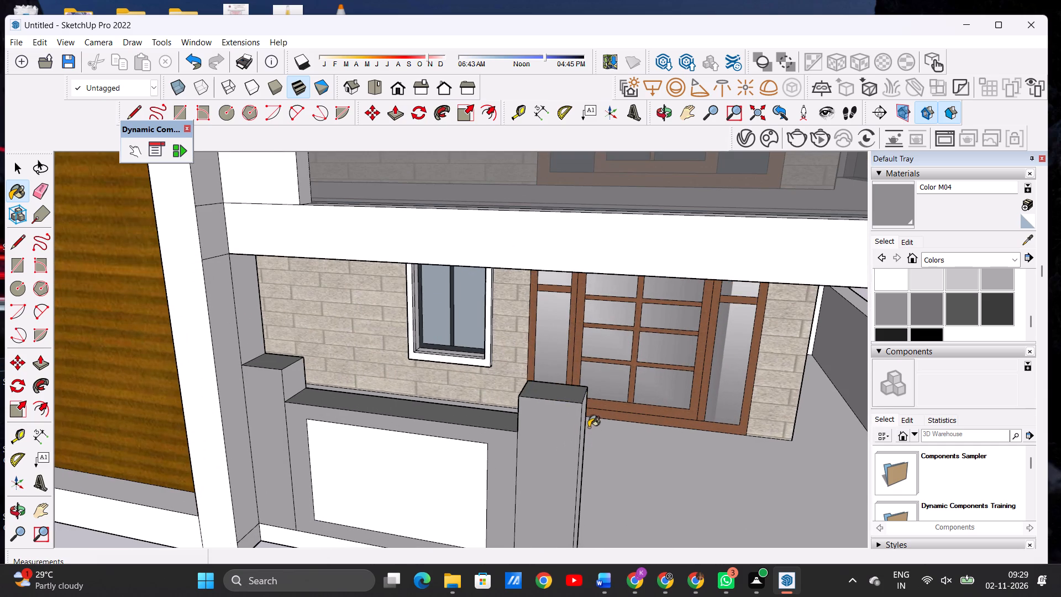
middle_click_drag(501, 427, 336, 427)
left_click(350, 420)
scroll(214, 329, "up", 6)
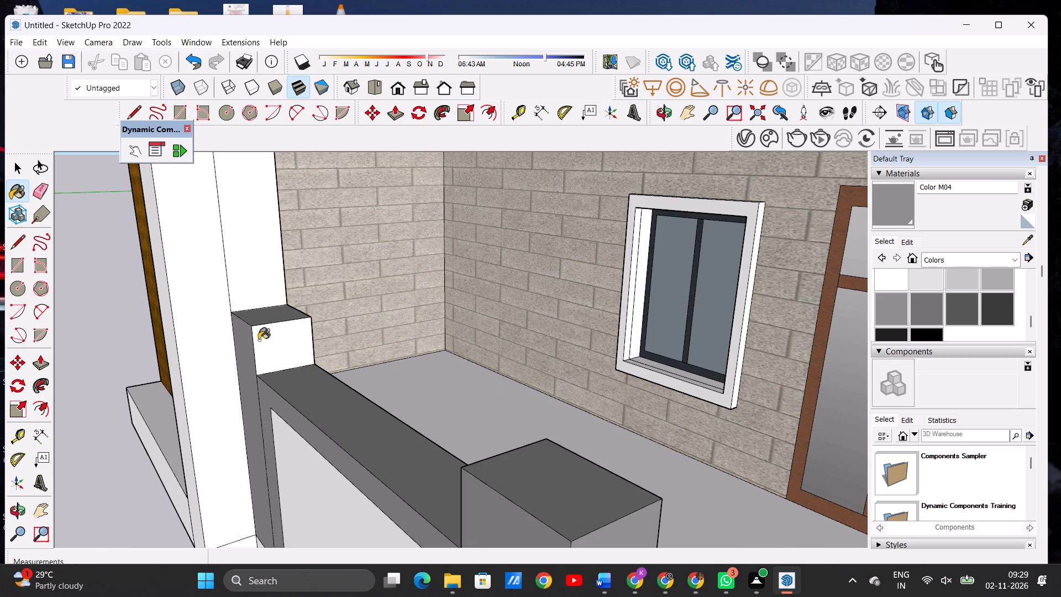
left_click(277, 342)
middle_click_drag(472, 379, 313, 370)
left_click(159, 395)
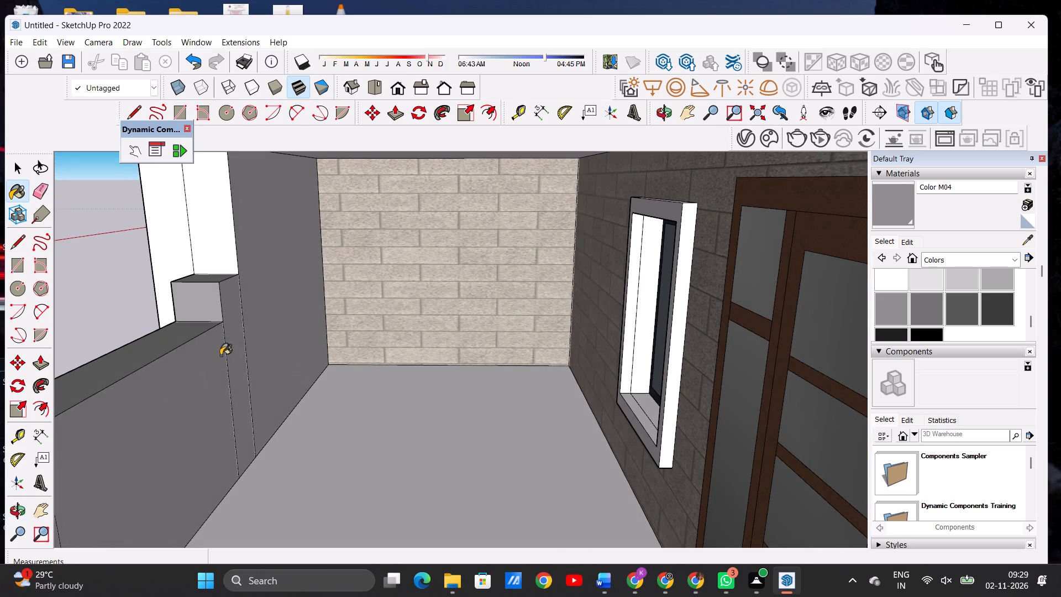
Paint the remaining narrow face beside the boundary wall pillar with Color M04.
left_click(232, 316)
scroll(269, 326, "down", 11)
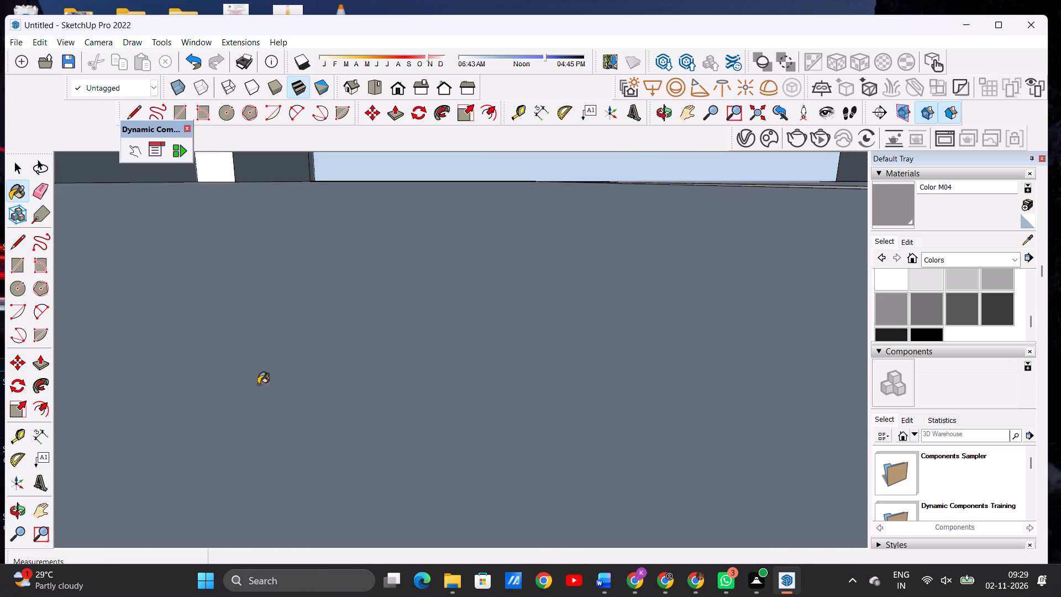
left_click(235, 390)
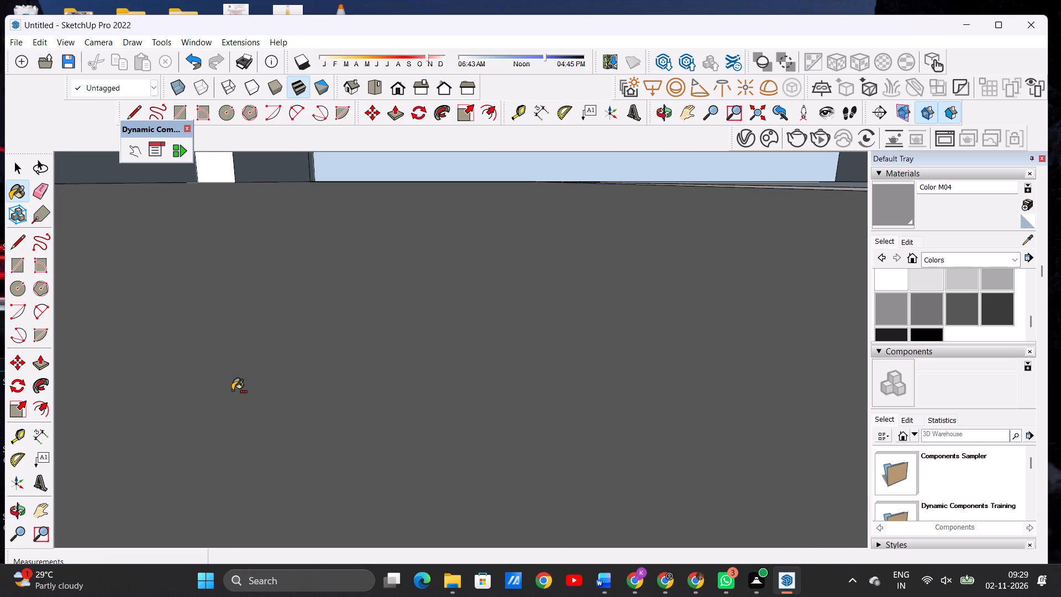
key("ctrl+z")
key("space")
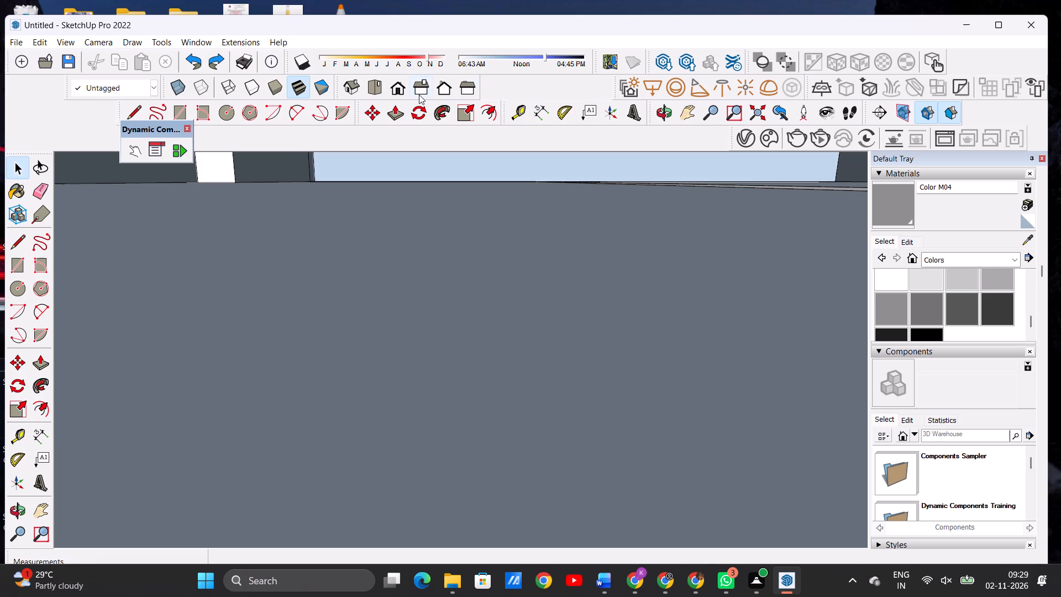
Examine the ground-floor facade and the side boundary wall from the front and the side.
left_click(399, 90)
scroll(429, 278, "down", 15)
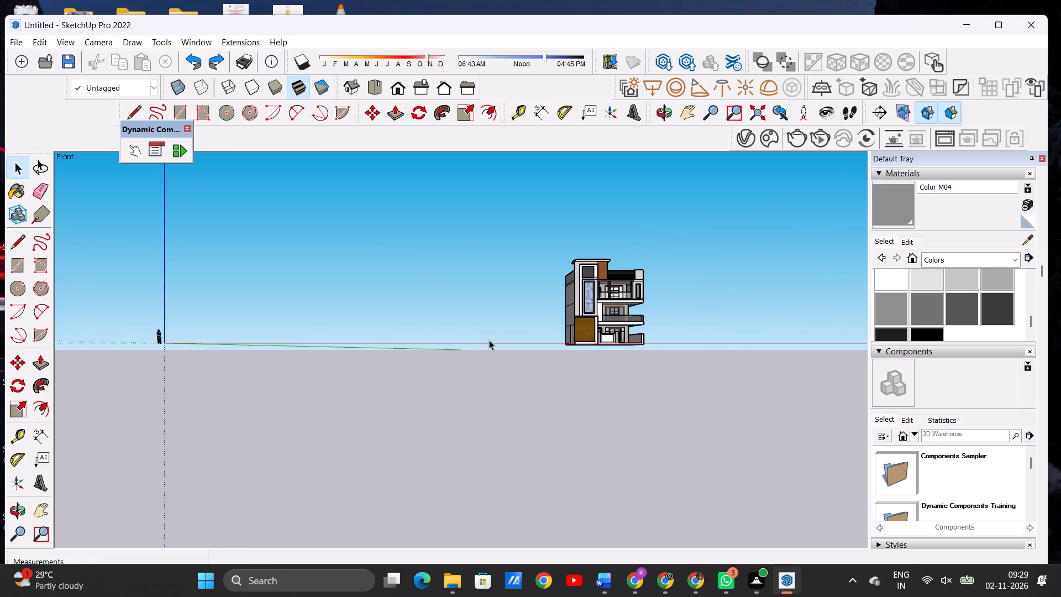
scroll(587, 309, "up", 13)
middle_click_drag(540, 346, 532, 443)
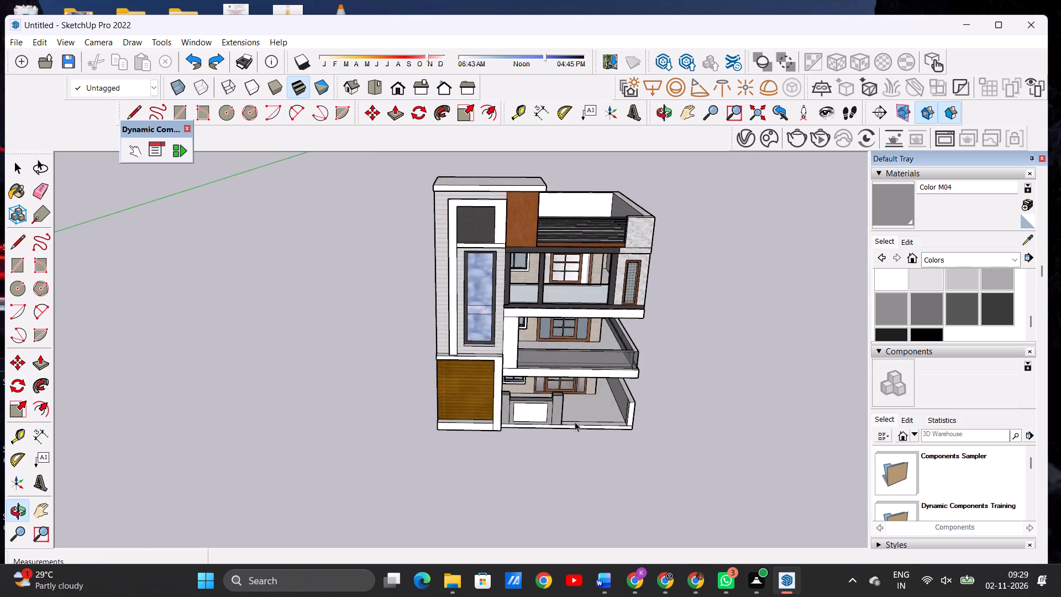
scroll(576, 421, "up", 16)
middle_click_drag(507, 418, 521, 375)
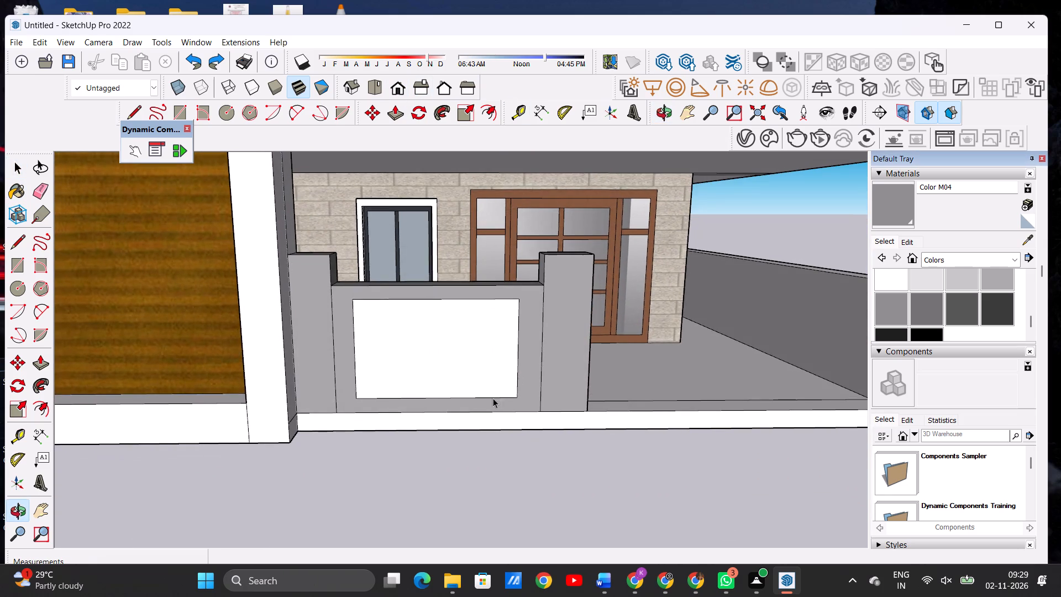
scroll(421, 420, "down", 16)
scroll(360, 405, "up", 2)
scroll(360, 405, "down", 1)
scroll(360, 405, "up", 1)
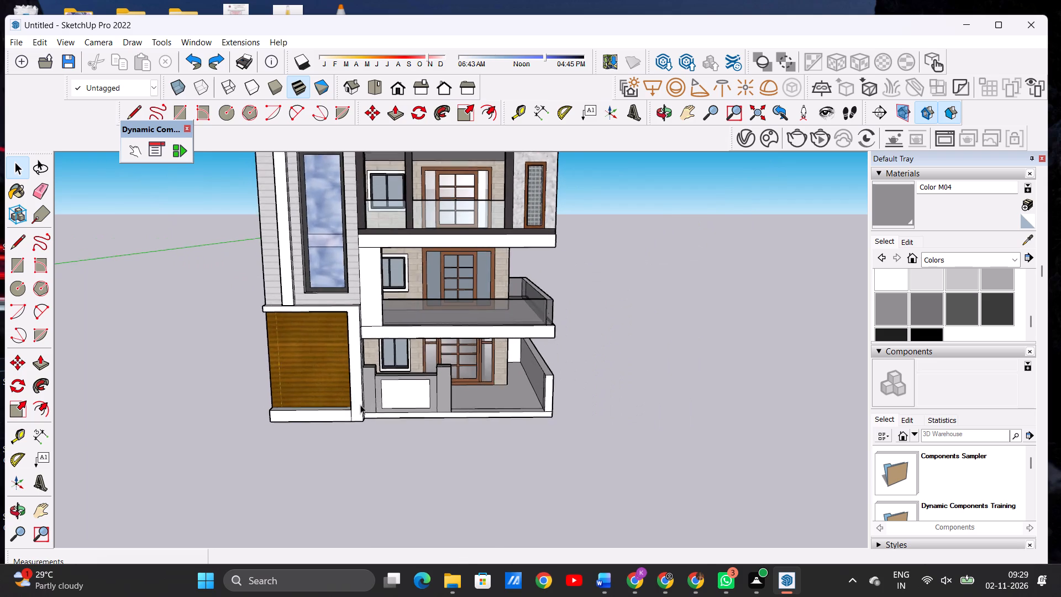
scroll(360, 405, "up", 1)
middle_click_drag(441, 399, 143, 397)
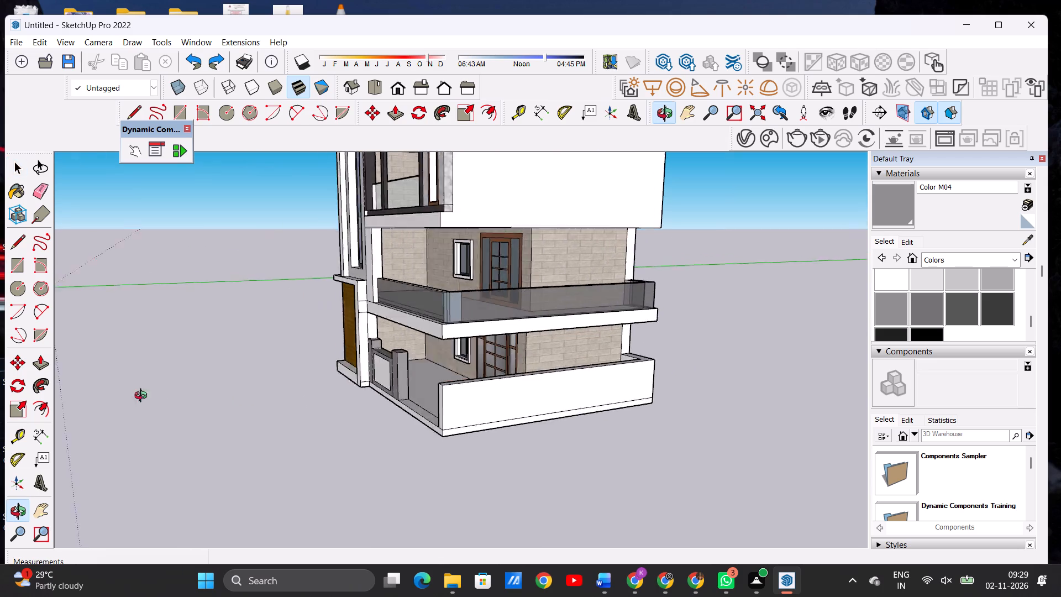
middle_click_drag(143, 397, 118, 402)
middle_click_drag(118, 406, 120, 416)
scroll(459, 419, "down", 5)
scroll(446, 424, "up", 5)
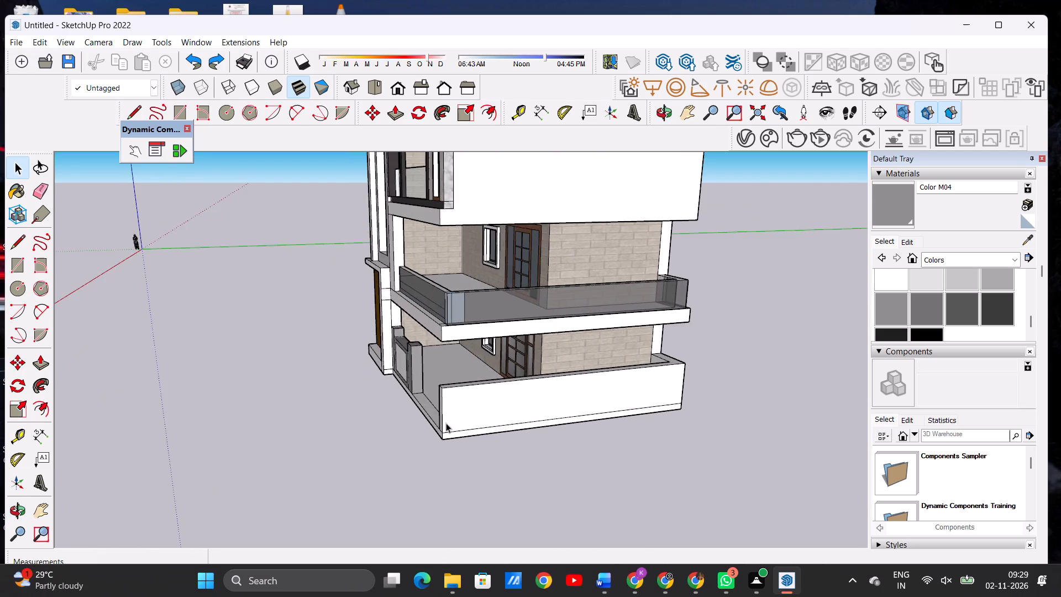
middle_click_drag(445, 423, 533, 435)
Paint the front end and outer face of the balcony-side boundary wall with Terrazzo Tile Light from the Synthetic Surfaces materials.
left_click(926, 256)
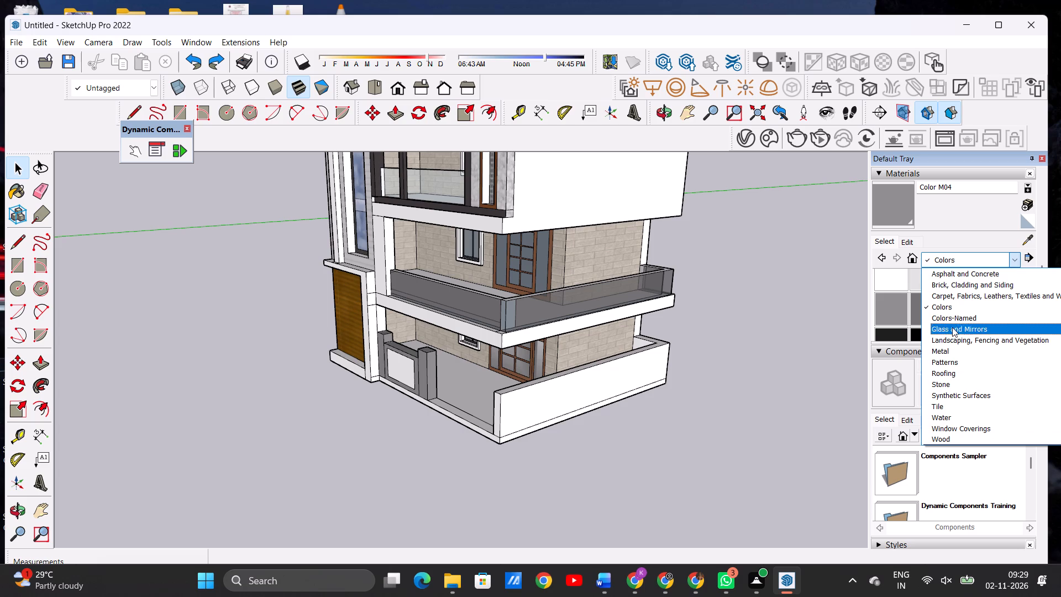
left_click(953, 317)
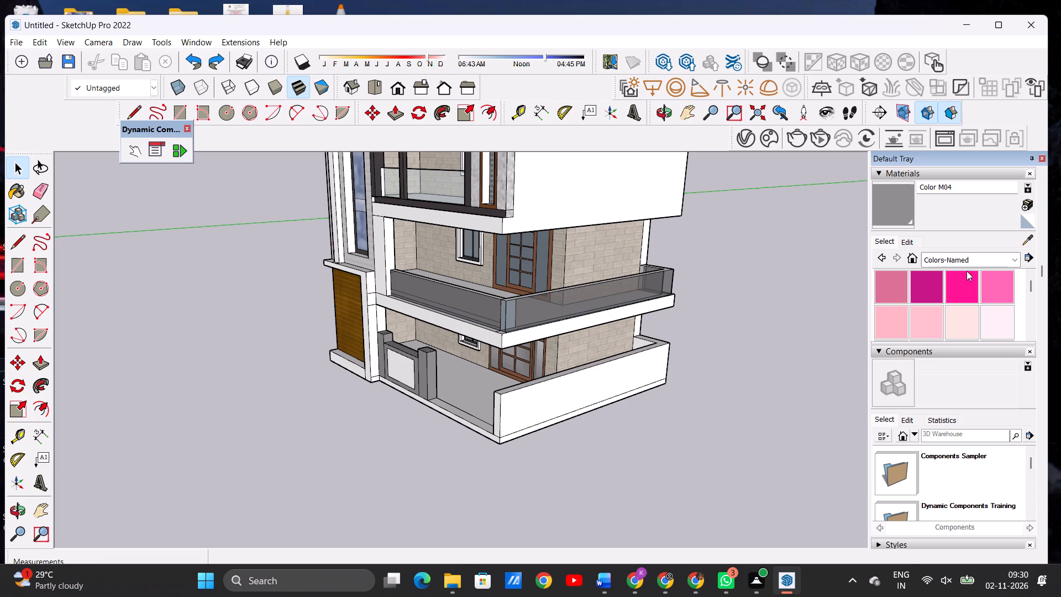
left_click(937, 258)
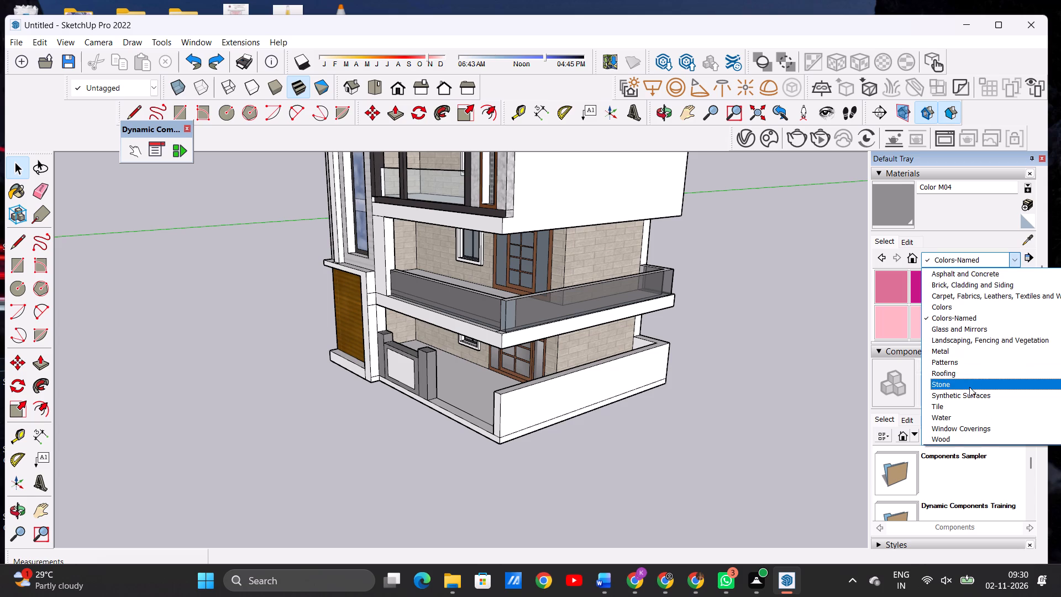
left_click(969, 390)
scroll(948, 317, "down", 1)
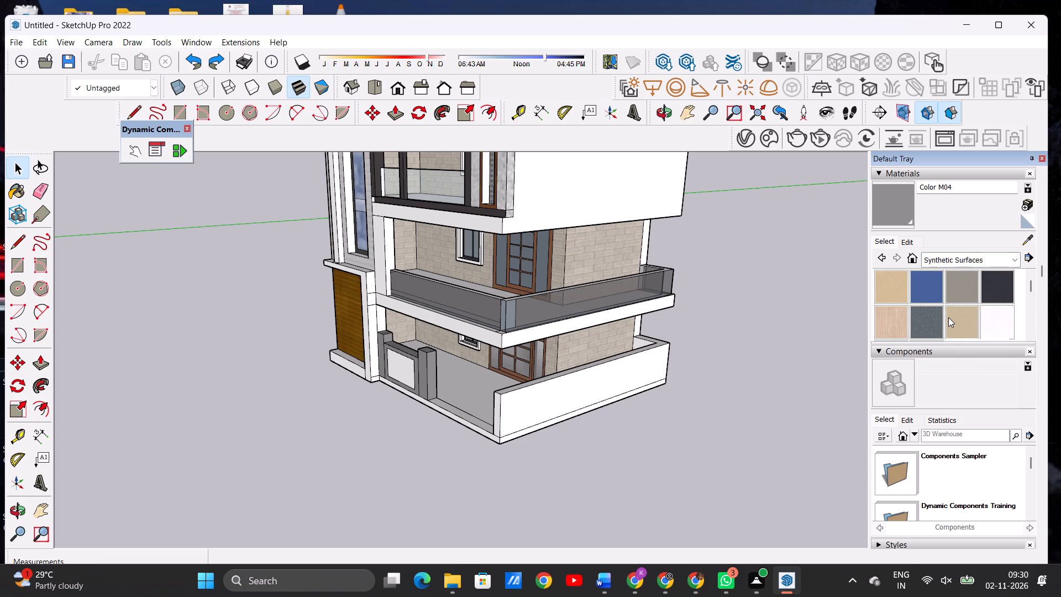
left_click(928, 299)
scroll(529, 386, "up", 12)
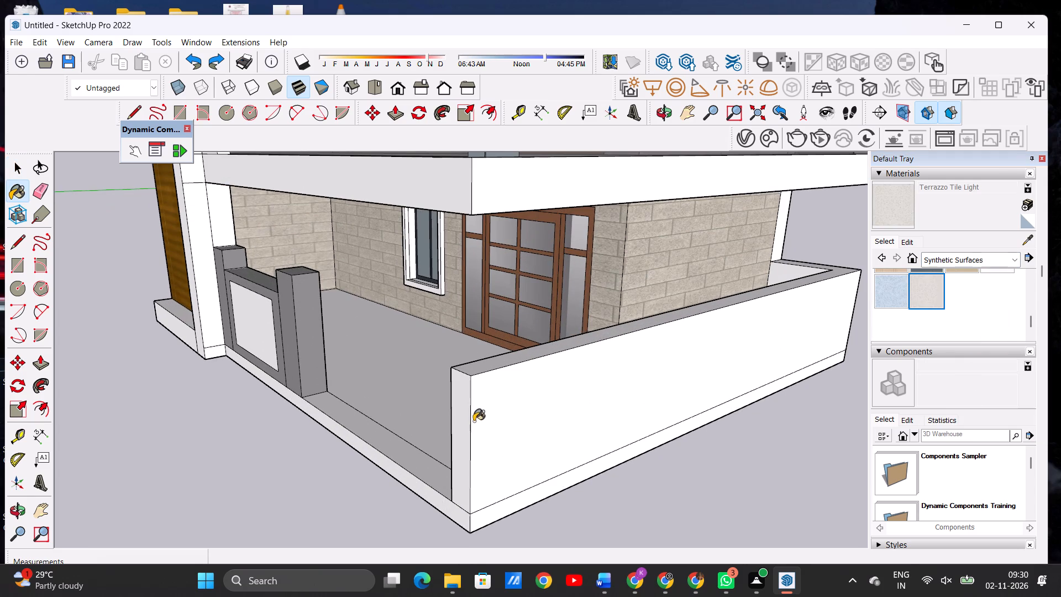
left_click(460, 411)
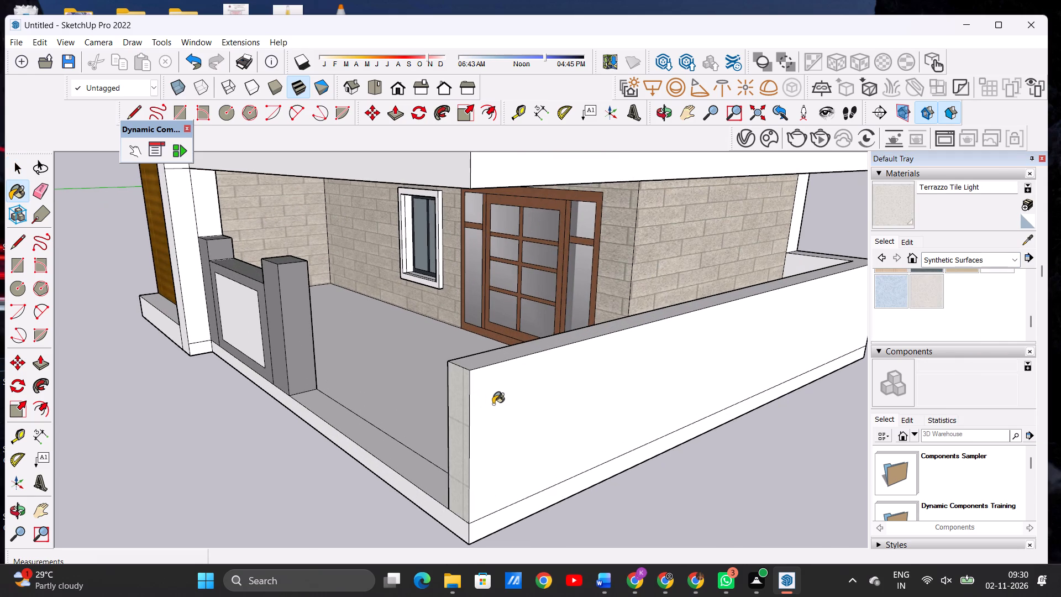
left_click(507, 400)
left_click(481, 360)
scroll(497, 399, "down", 6)
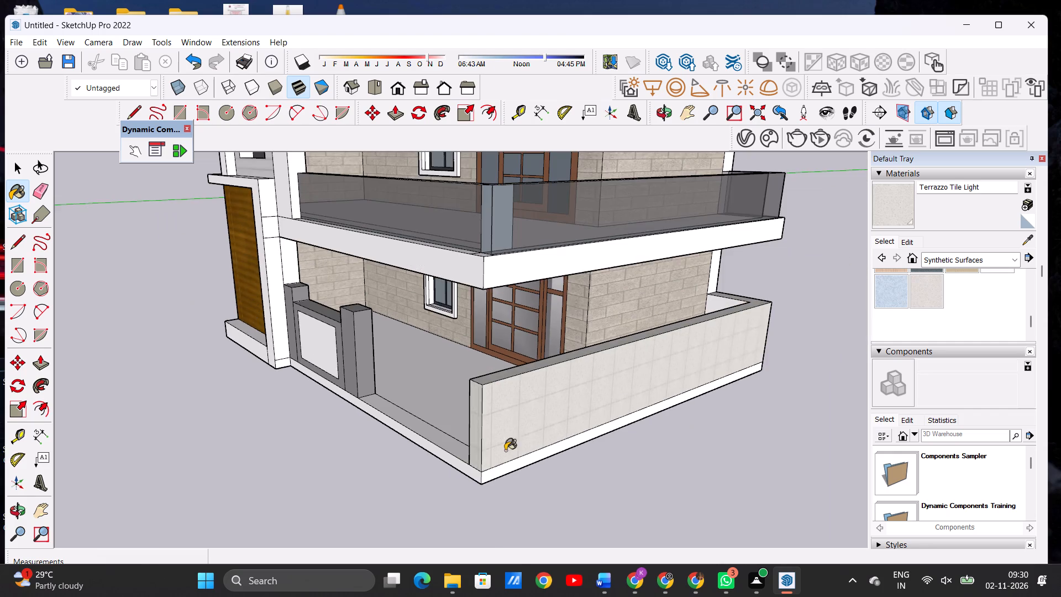
Paint the base strips along the ground floor's front and below the side boundary wall with Terrazzo Tile Light.
scroll(475, 476, "up", 13)
left_click(481, 474)
left_click(509, 472)
scroll(458, 475, "down", 6)
scroll(457, 476, "up", 1)
scroll(457, 476, "down", 2)
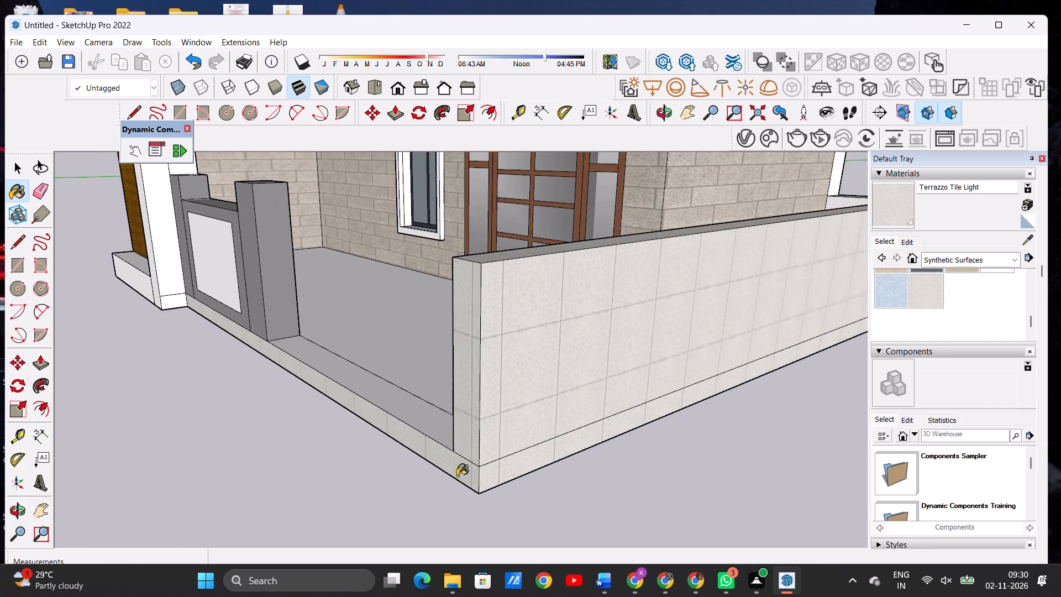
Paint the top face of the side boundary wall and the narrow wall end above its rear corner with Terrazzo Tile Light.
scroll(457, 476, "down", 13)
middle_click_drag(706, 404, 544, 450)
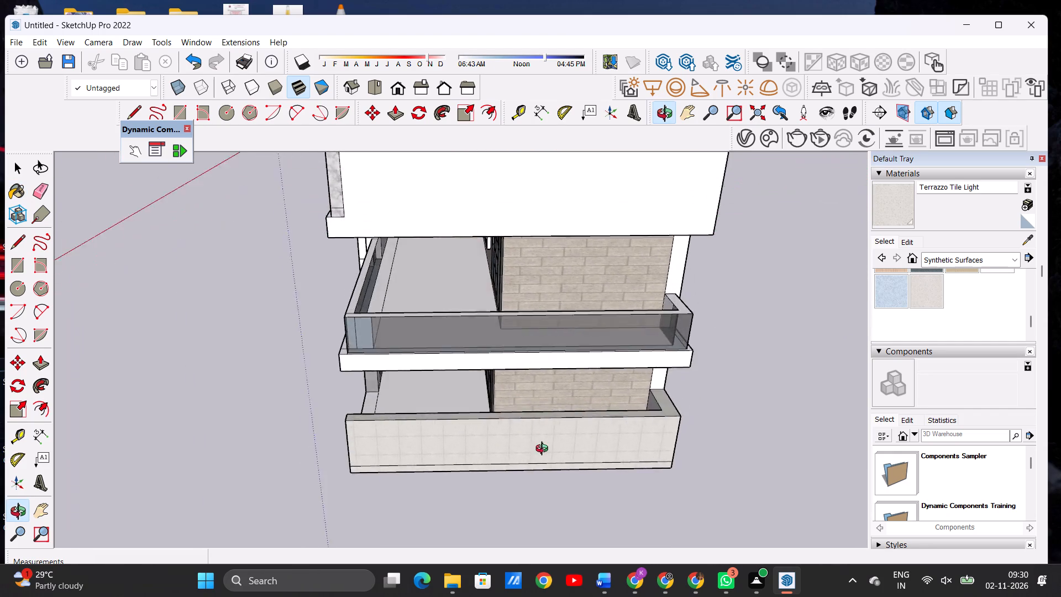
middle_click_drag(544, 450, 581, 467)
scroll(650, 387, "up", 13)
left_click(668, 402)
left_click(669, 315)
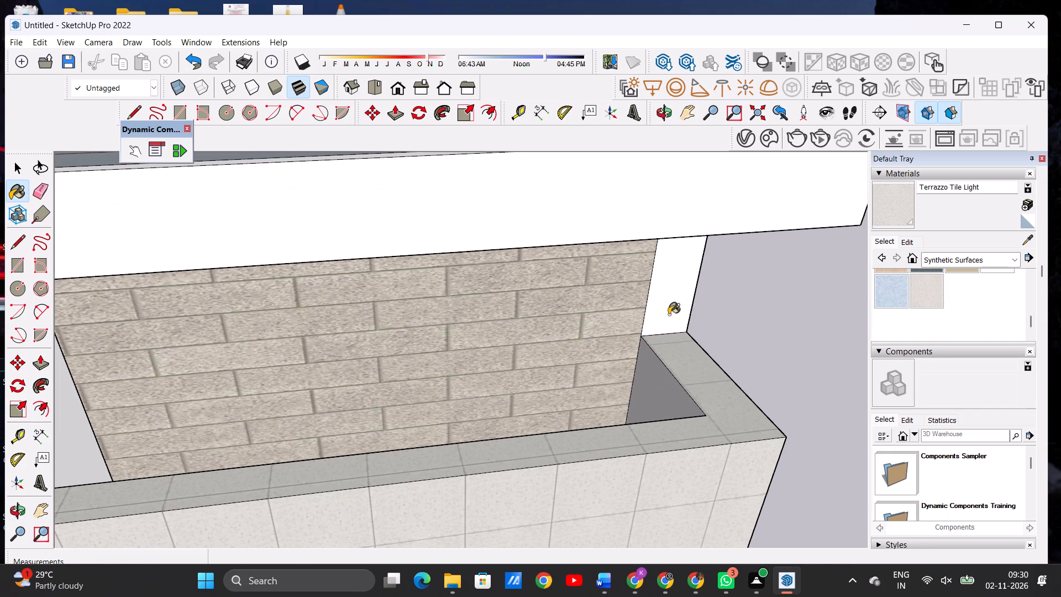
Paint the ground-floor rear wall and the base strip beneath it with Terrazzo Tile Light.
scroll(635, 407, "down", 1)
middle_click_drag(590, 413, 372, 373)
scroll(372, 372, "up", 1)
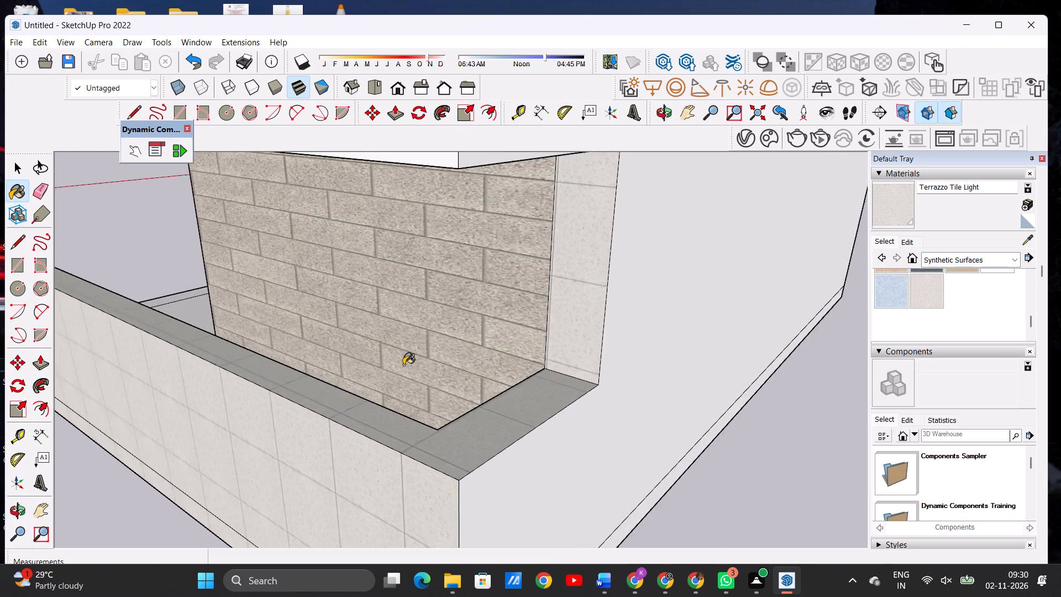
scroll(403, 365, "down", 17)
scroll(451, 390, "up", 5)
scroll(450, 391, "down", 1)
scroll(449, 391, "up", 3)
left_click(447, 395)
scroll(437, 469, "up", 4)
scroll(435, 471, "down", 1)
scroll(434, 473, "up", 5)
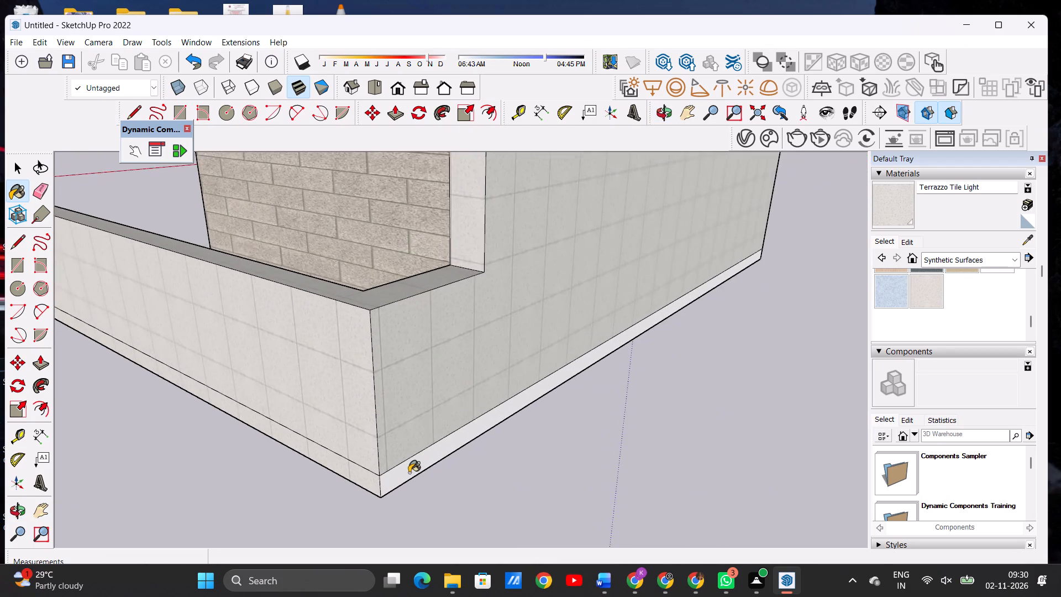
scroll(409, 473, "up", 3)
left_click(398, 469)
Paint both ground-floor wall sections on the tower side of the house and their base strip with Terrazzo Tile Light.
scroll(400, 460, "down", 20)
middle_click_drag(612, 379, 596, 379)
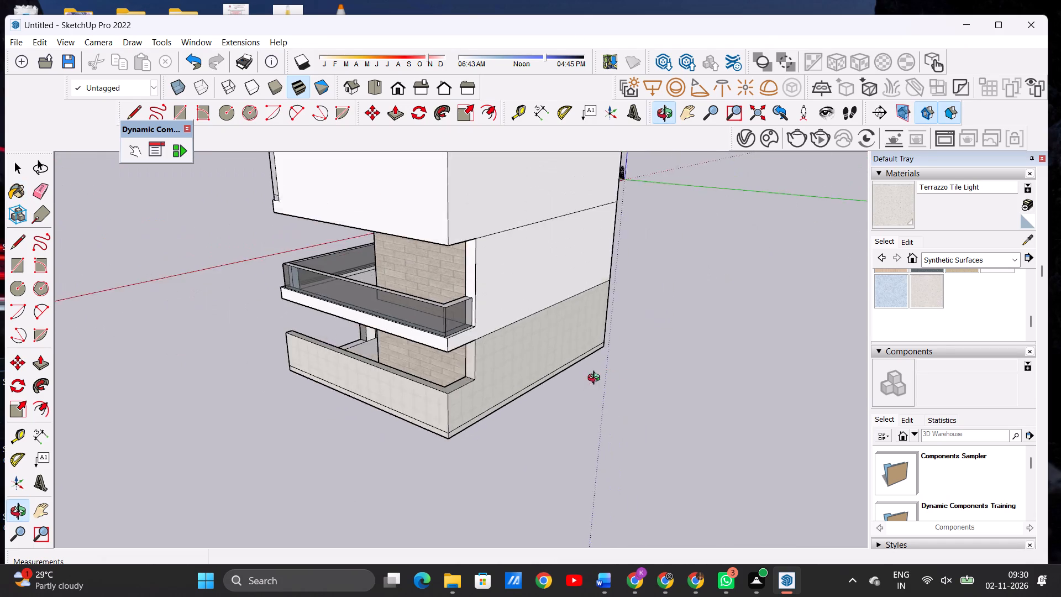
middle_click_drag(596, 379, 128, 404)
scroll(476, 435, "up", 3)
scroll(478, 441, "down", 1)
scroll(478, 442, "up", 6)
scroll(478, 450, "down", 1)
scroll(478, 451, "up", 3)
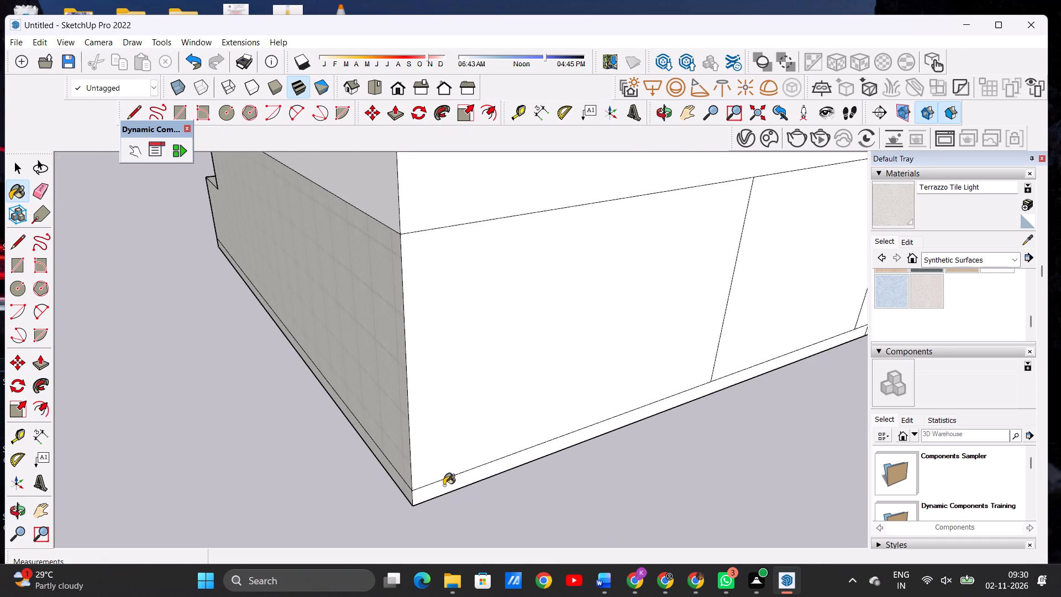
left_click(443, 485)
left_click(447, 449)
scroll(401, 436, "down", 6)
scroll(617, 368, "up", 4)
scroll(619, 367, "down", 1)
left_click(619, 367)
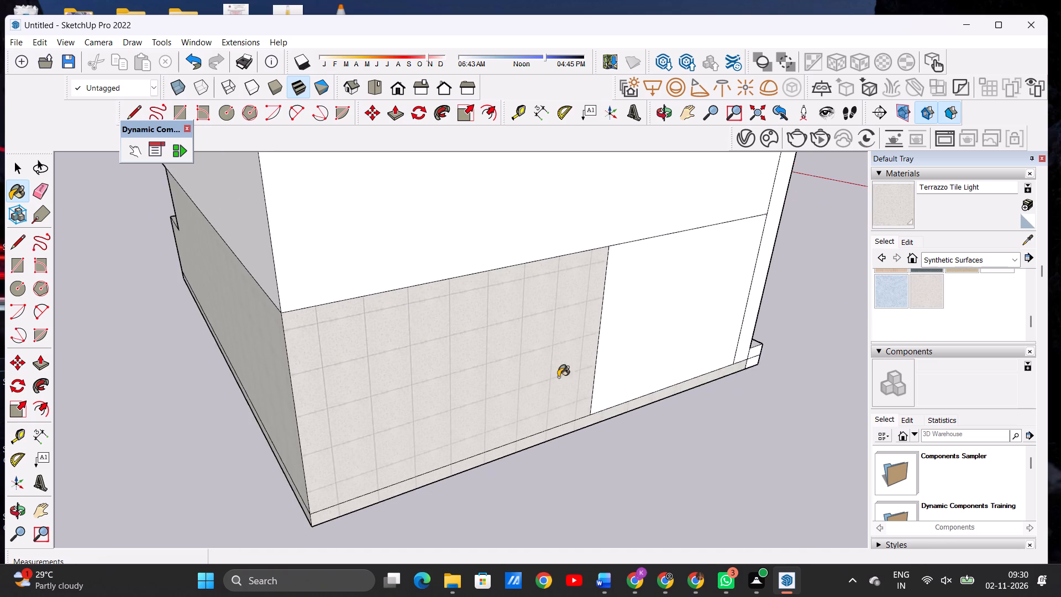
Paint the narrow vertical strip at the tower side wall's front corner and the side of the projecting plinth with Terrazzo Tile Light.
scroll(457, 404, "down", 9)
scroll(584, 381, "up", 4)
scroll(592, 389, "down", 1)
scroll(592, 389, "up", 16)
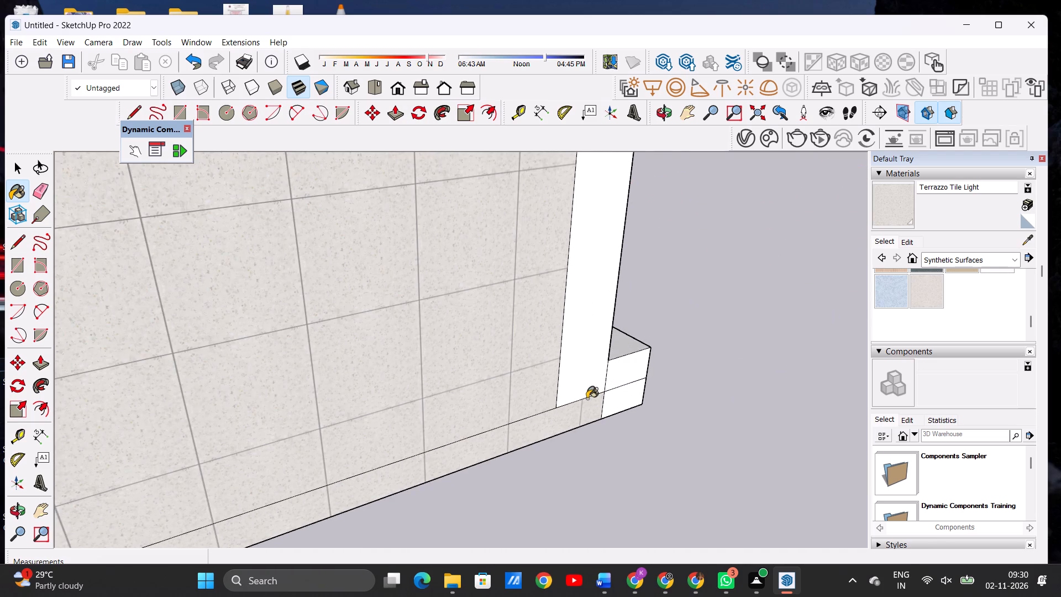
left_click(587, 399)
left_click(575, 393)
left_click(613, 397)
left_click(617, 381)
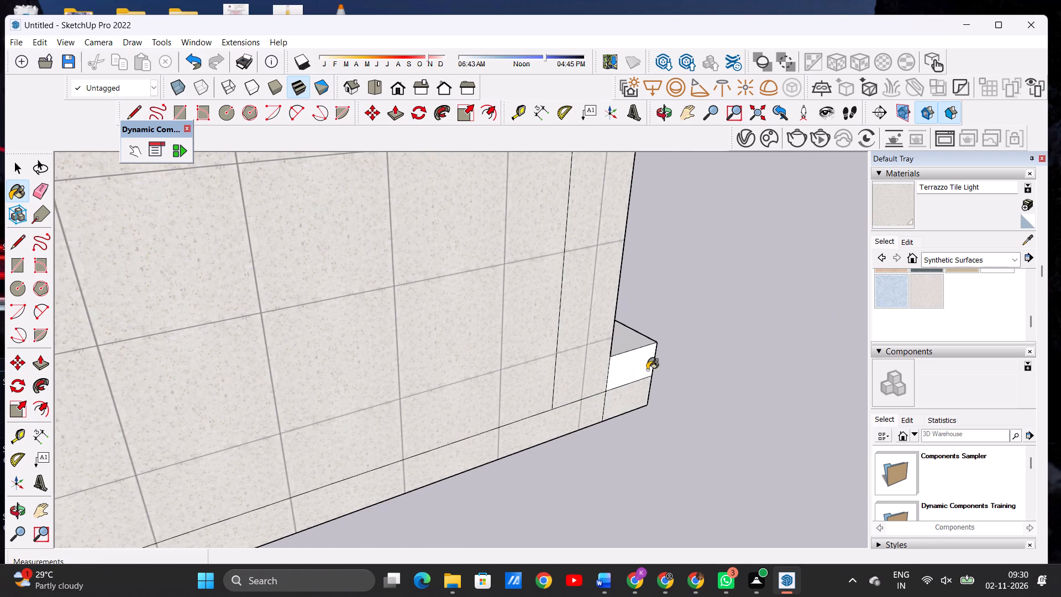
Examine the house from the tower side and the front to check the painted and unpainted surfaces.
middle_click_drag(642, 372, 350, 379)
scroll(468, 401, "down", 18)
scroll(429, 409, "up", 1)
scroll(429, 409, "down", 3)
scroll(452, 395, "up", 1)
scroll(455, 396, "down", 2)
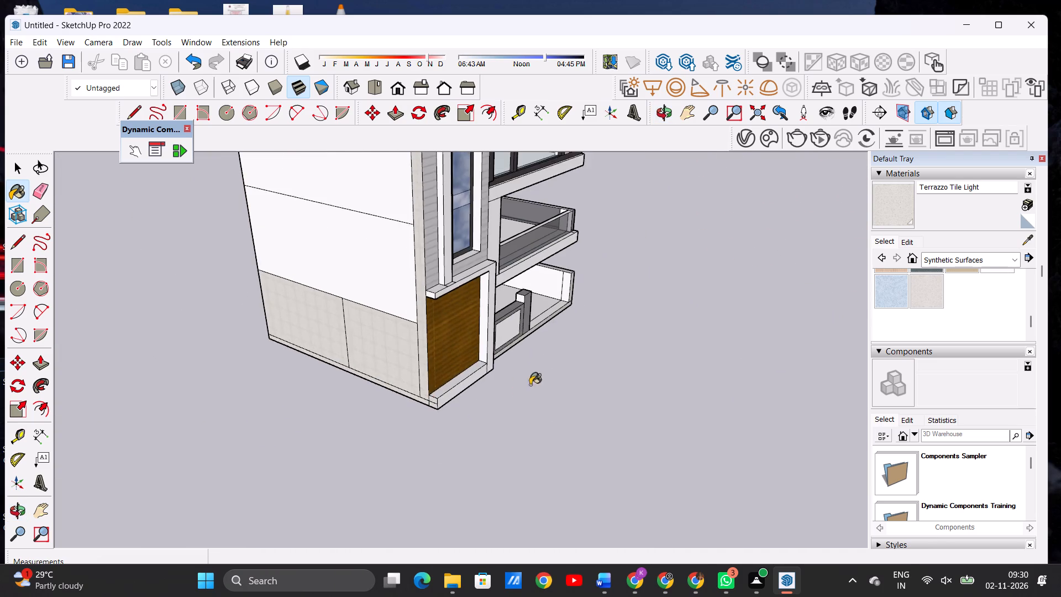
scroll(530, 385, "down", 1)
middle_click_drag(521, 368, 217, 374)
scroll(438, 413, "down", 4)
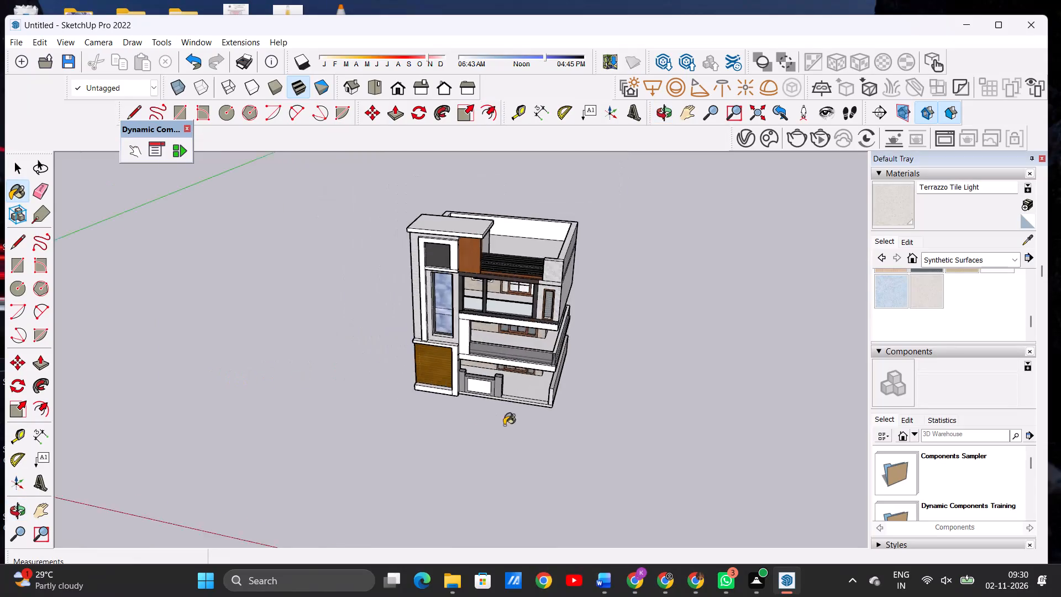
scroll(504, 425, "down", 3)
middle_click_drag(460, 423, 514, 326)
scroll(487, 348, "up", 11)
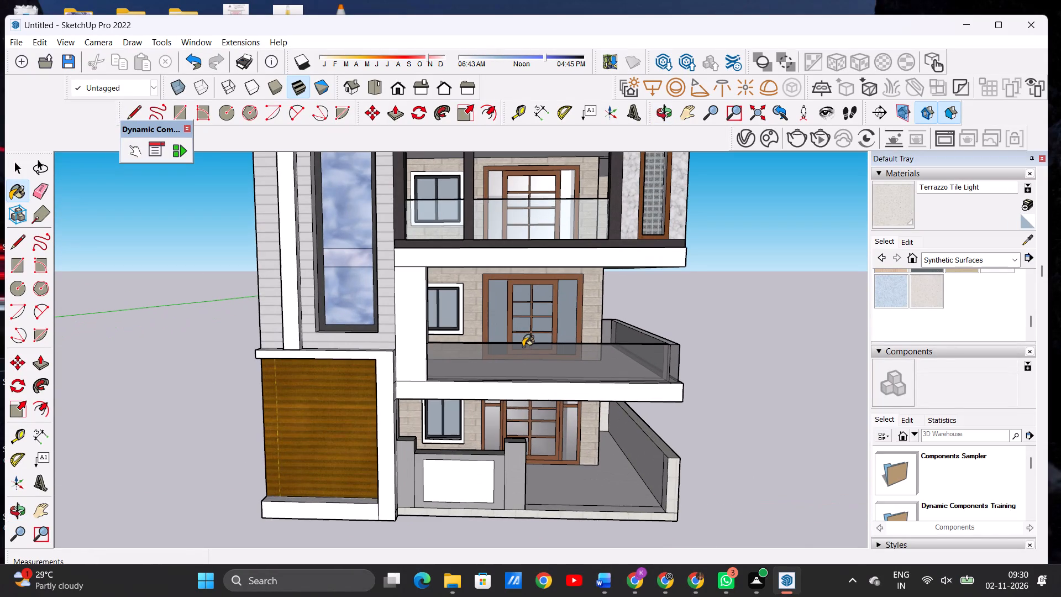
scroll(522, 358, "down", 6)
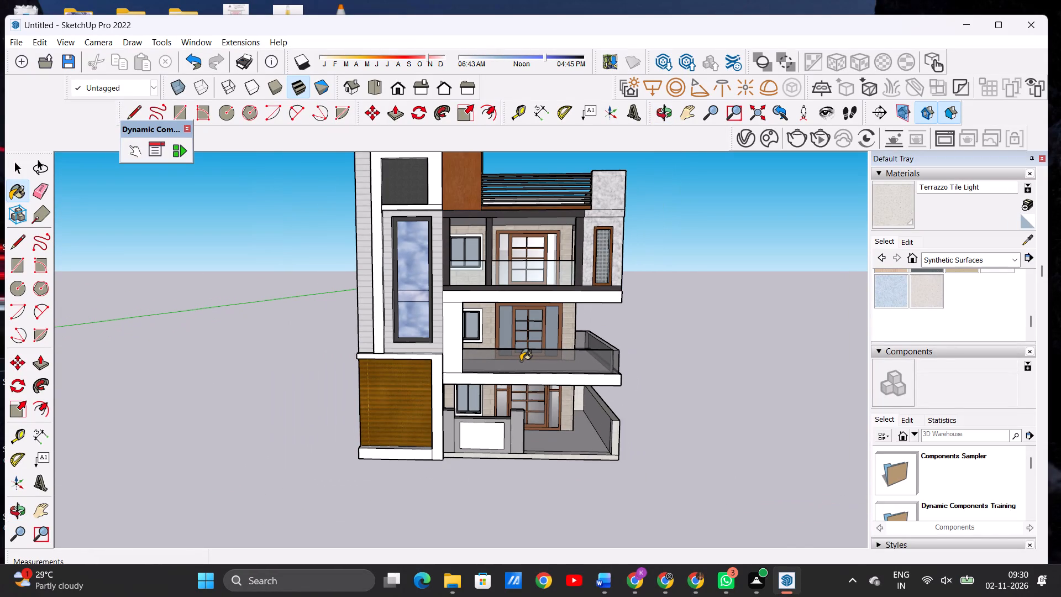
scroll(513, 384, "down", 5)
scroll(519, 428, "up", 9)
scroll(505, 431, "down", 1)
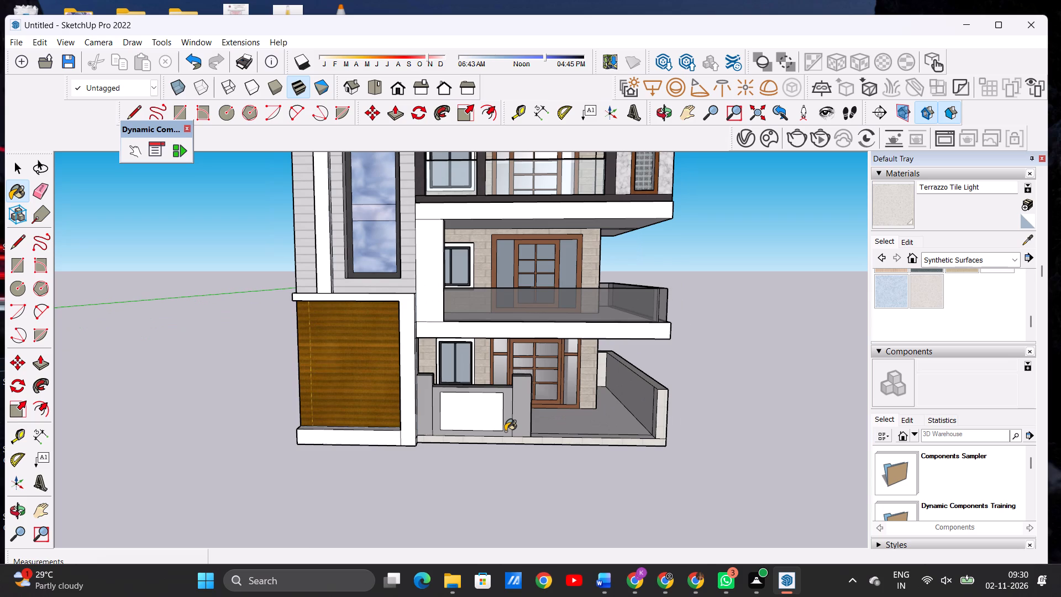
key("space")
scroll(531, 429, "down", 4)
scroll(533, 436, "up", 1)
scroll(537, 444, "down", 3)
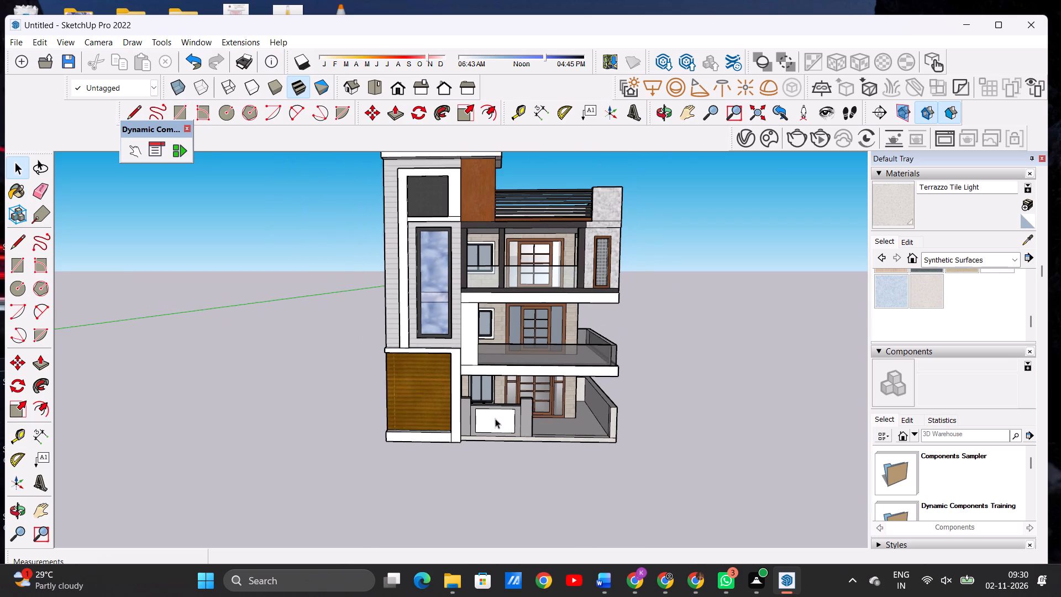
Paint the two upper-storey wall faces on the tower side of the house with Terrazzo Tile Light.
middle_click_drag(426, 406, 658, 401)
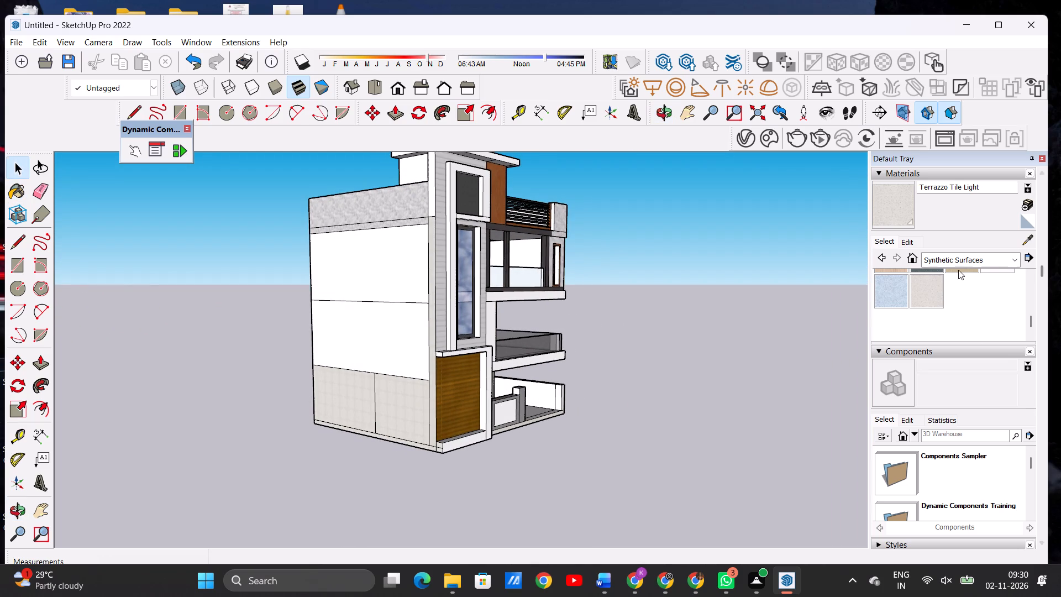
left_click(931, 290)
scroll(364, 331, "up", 4)
left_click(385, 345)
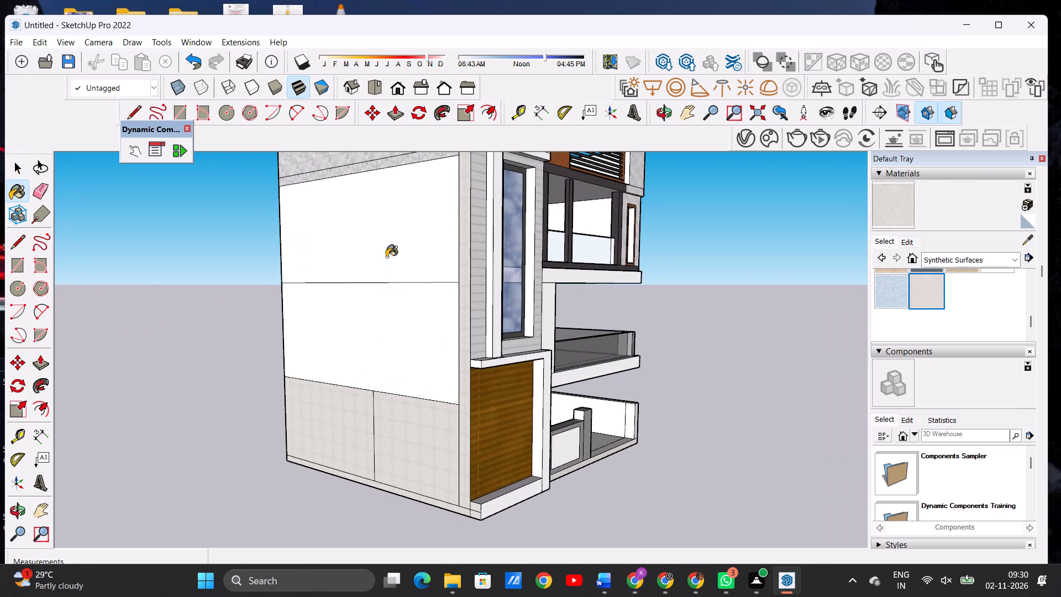
left_click(386, 257)
scroll(370, 317, "down", 4)
scroll(368, 326, "up", 1)
scroll(368, 327, "down", 1)
scroll(392, 212, "up", 1)
scroll(379, 322, "down", 3)
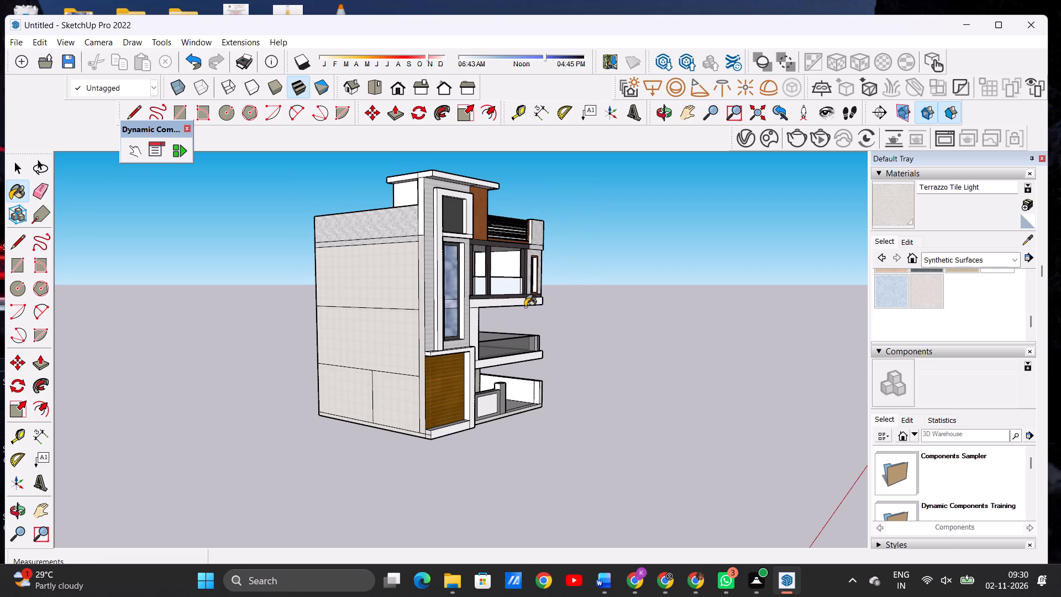
Paint the large upper-storey wall face above the balcony on the balcony side of the house with Terrazzo Tile Light.
middle_click_drag(593, 308, 129, 343)
scroll(593, 300, "up", 5)
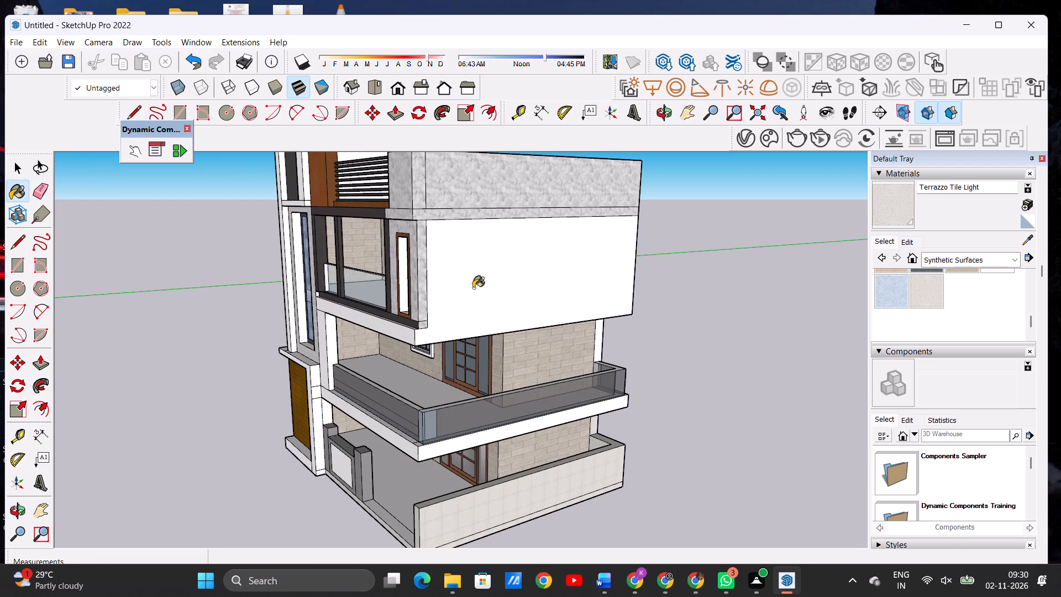
left_click(473, 288)
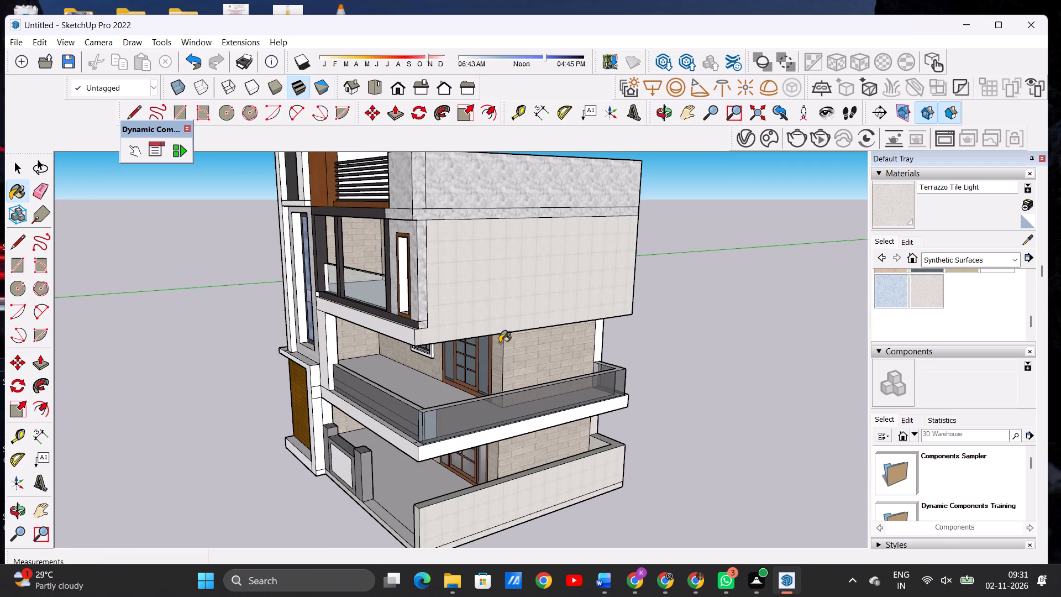
Paint the narrow wall end beside the first-floor balcony and the adjoining rear wall face with Terrazzo Tile Light.
scroll(325, 332, "up", 1)
scroll(490, 329, "down", 2)
scroll(503, 333, "up", 1)
scroll(518, 336, "down", 3)
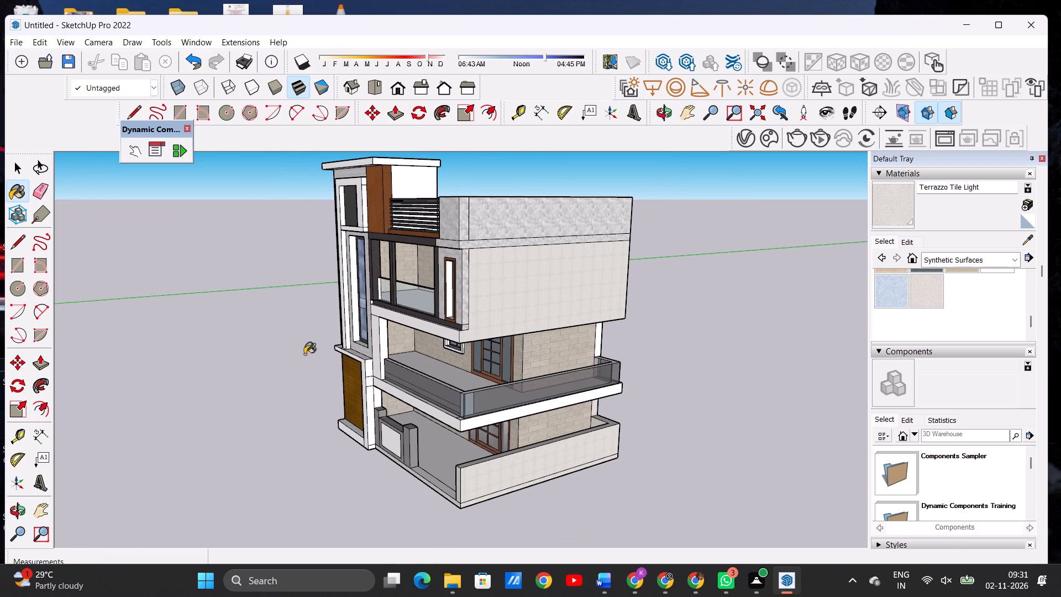
scroll(333, 338, "up", 1)
scroll(572, 348, "down", 5)
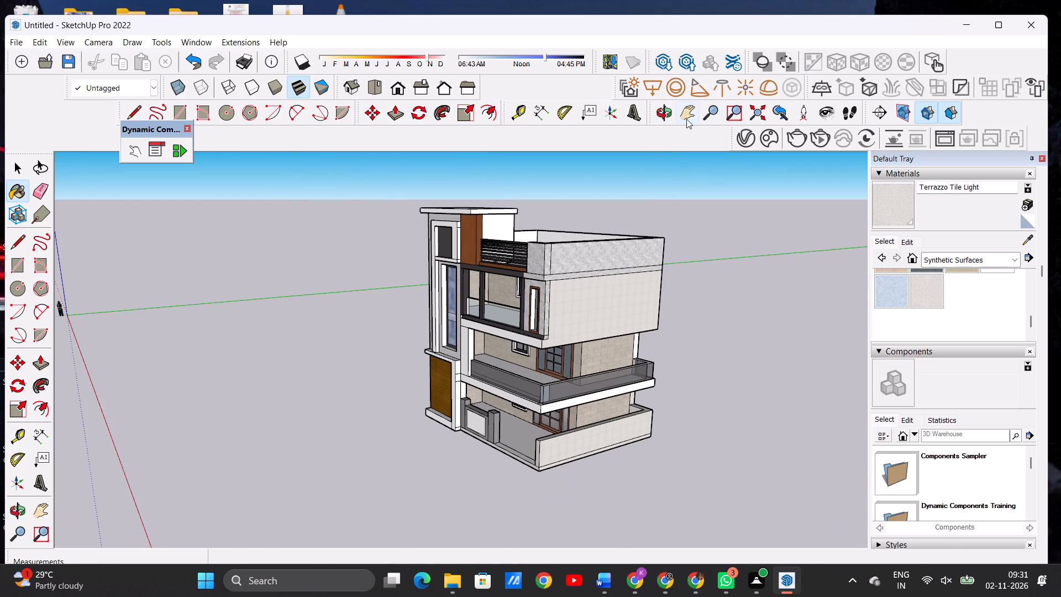
left_click(668, 113)
left_click_drag(732, 288, 538, 290)
scroll(769, 478, "up", 6)
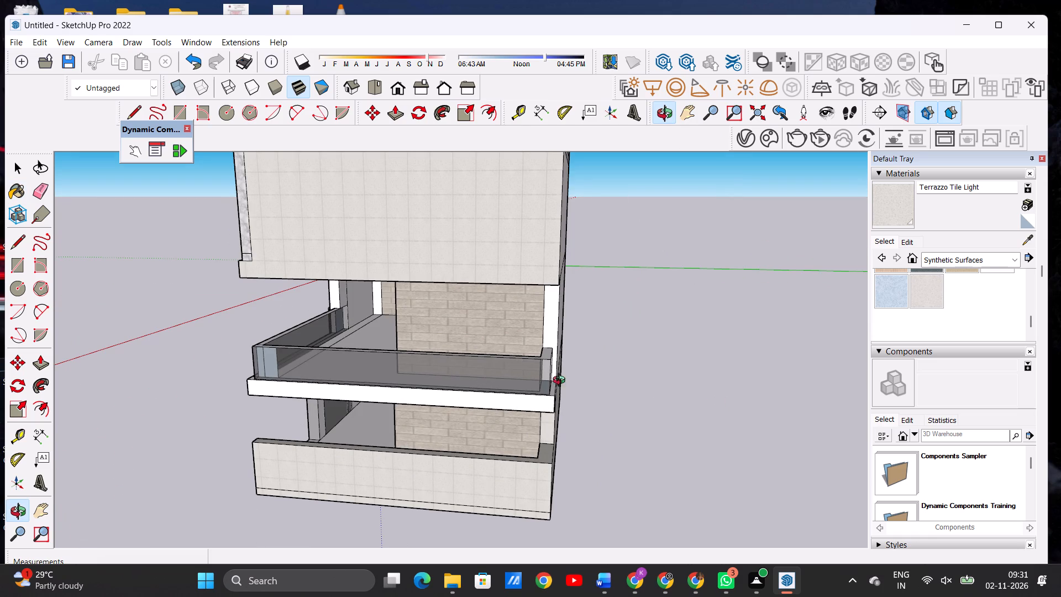
left_click_drag(596, 364, 530, 407)
left_click_drag(526, 394, 518, 379)
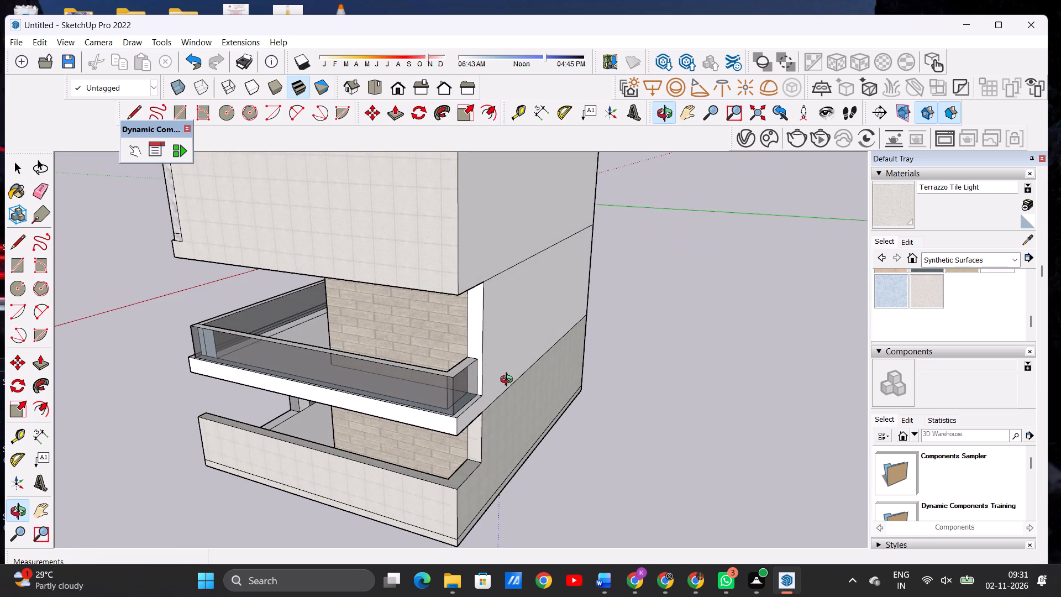
scroll(505, 385, "up", 6)
left_click(927, 295)
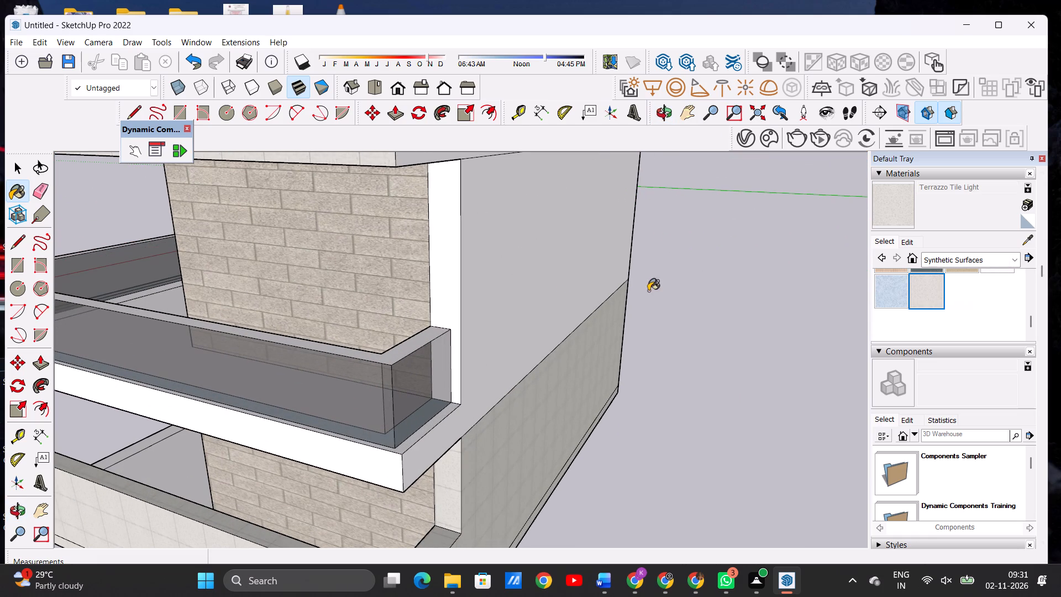
scroll(490, 303, "up", 6)
left_click(436, 292)
left_click(496, 287)
scroll(529, 280, "down", 5)
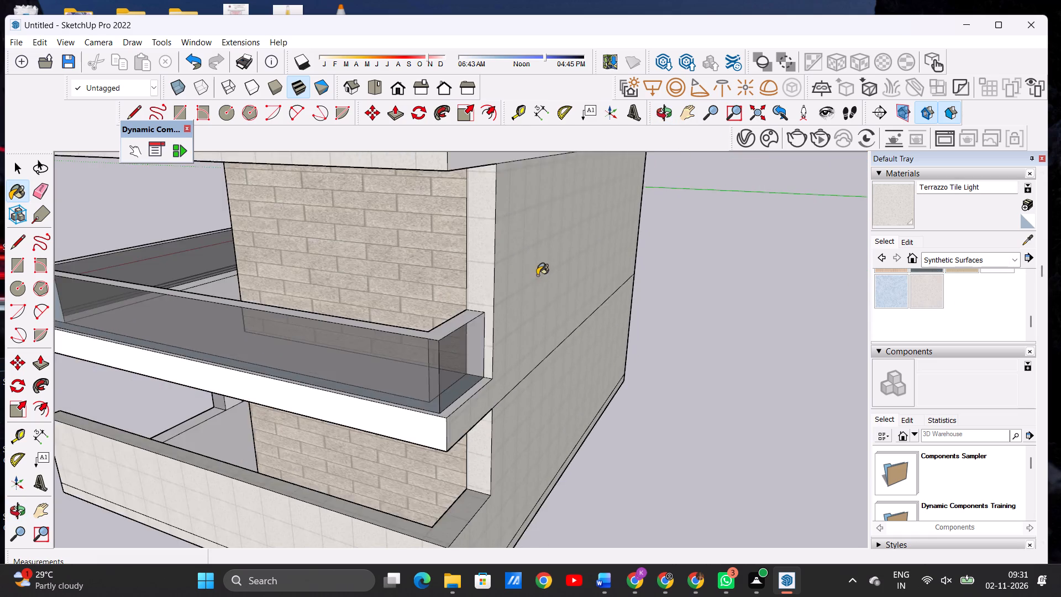
Examine the house from the balcony side round to the front, down to the ground-floor entrance opening.
scroll(537, 275, "down", 7)
scroll(590, 323, "down", 4)
scroll(414, 356, "up", 4)
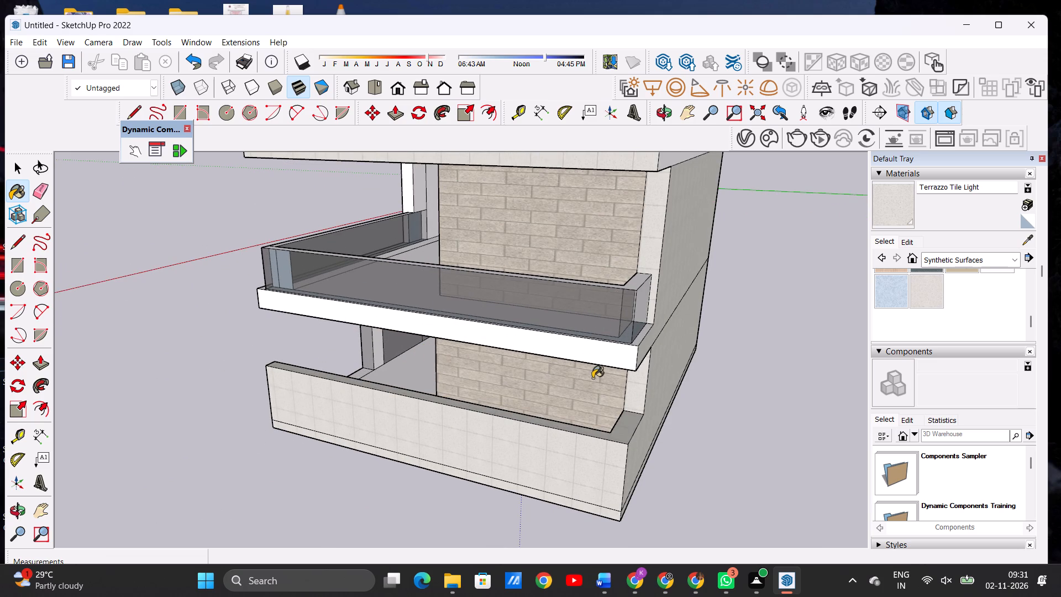
key("space")
key("o")
left_click_drag(468, 348, 638, 339)
scroll(517, 355, "down", 5)
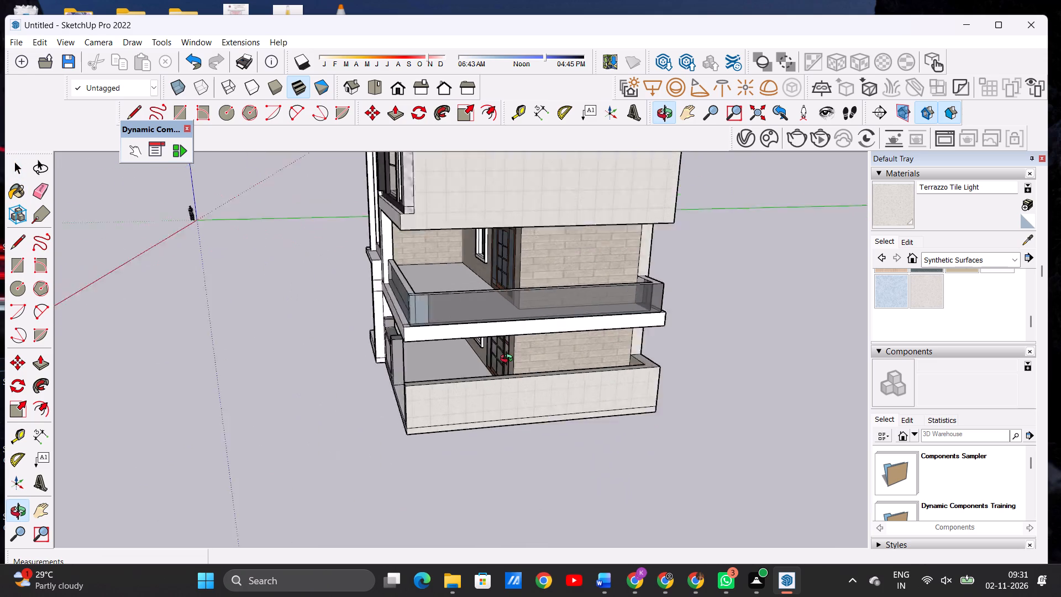
scroll(509, 360, "down", 2)
left_click_drag(451, 365, 680, 343)
scroll(630, 342, "down", 7)
left_click_drag(500, 361, 632, 353)
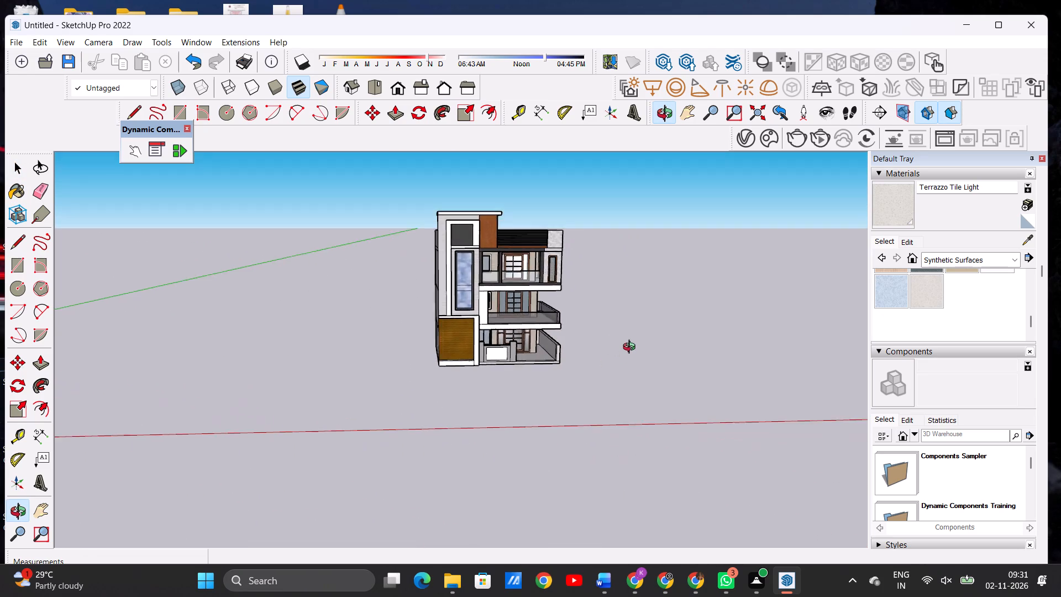
left_click_drag(623, 335, 593, 357)
scroll(545, 364, "up", 11)
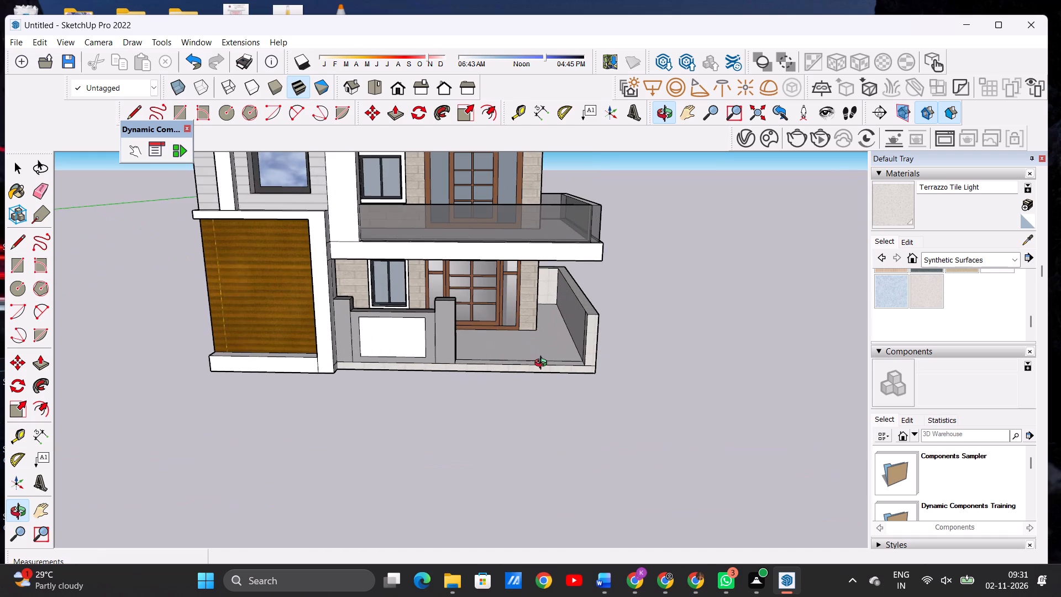
key("space")
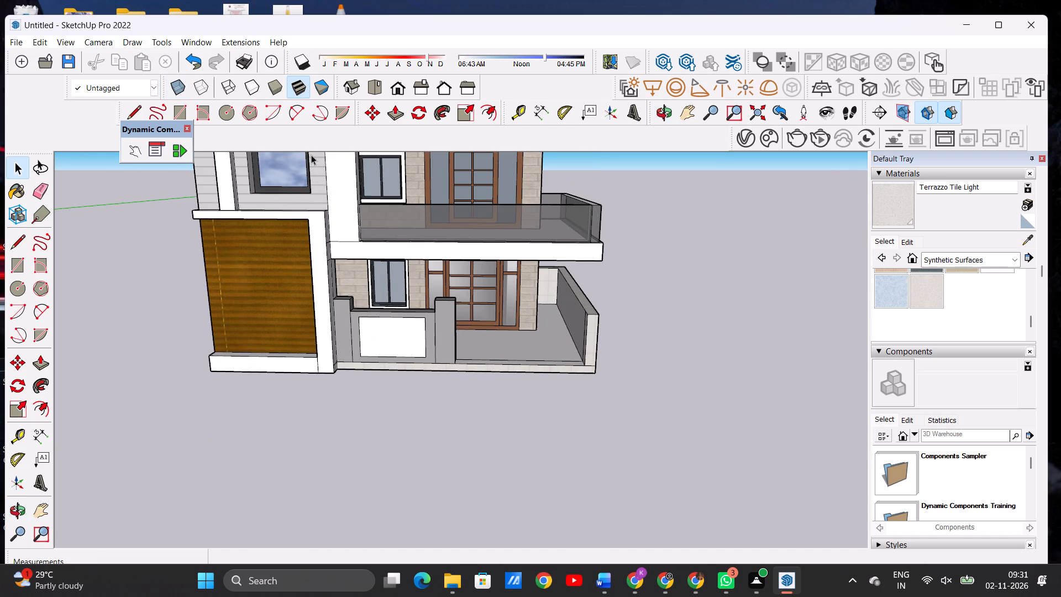
Import the Gate_Lasercut_10ftx6ft_Kalil model from the Downloads folder.
left_click(15, 40)
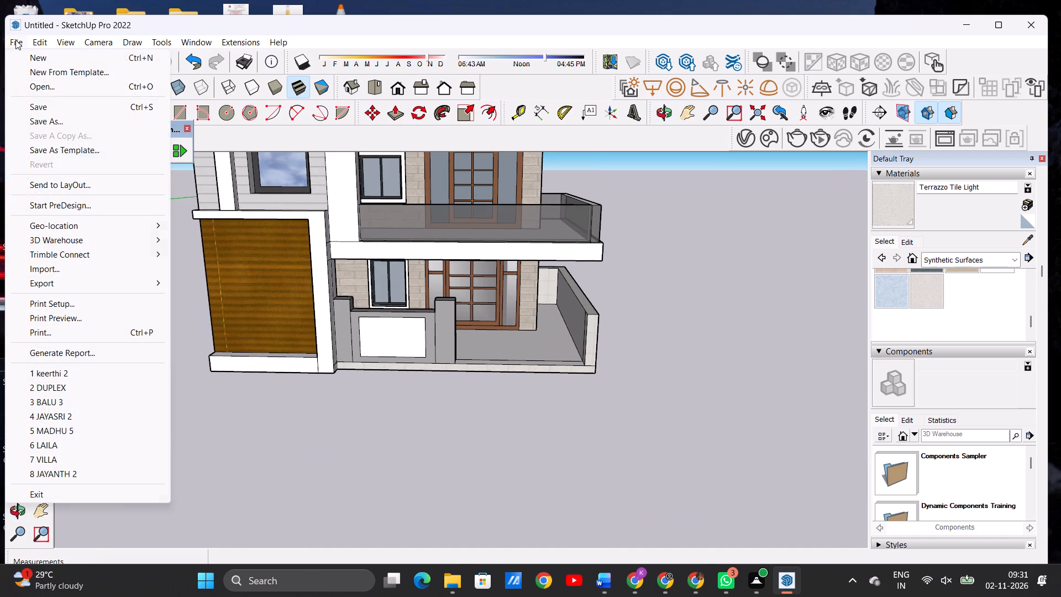
left_click(59, 271)
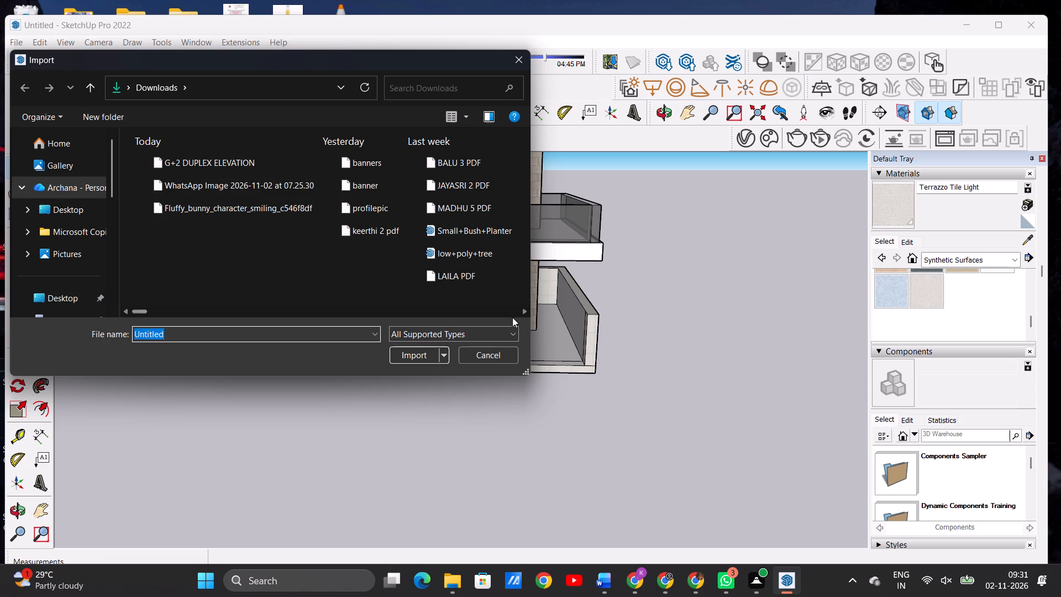
left_click(523, 316)
double_click(523, 316)
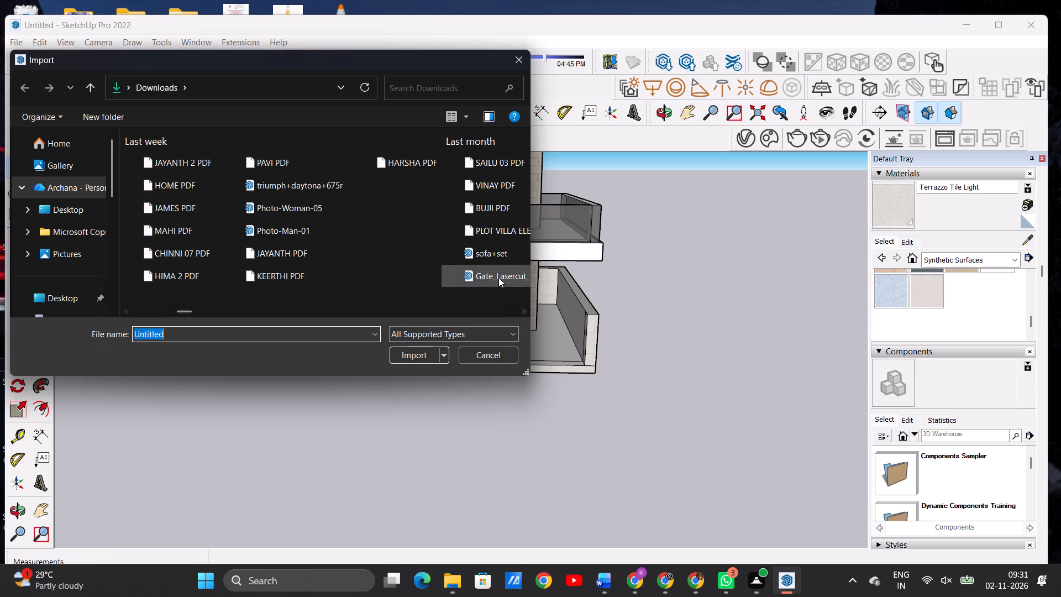
double_click(498, 277)
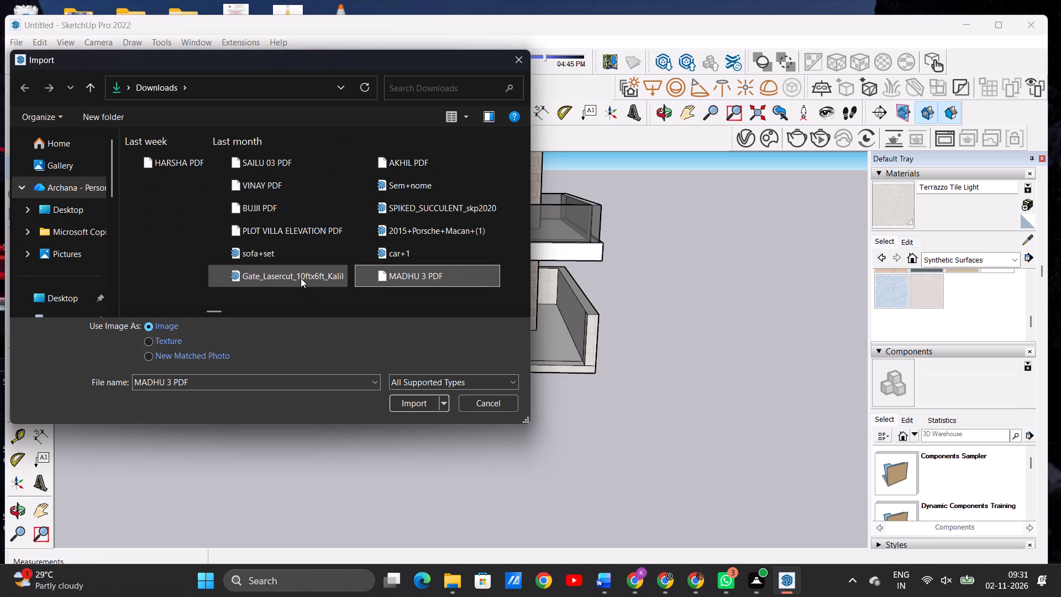
double_click(301, 273)
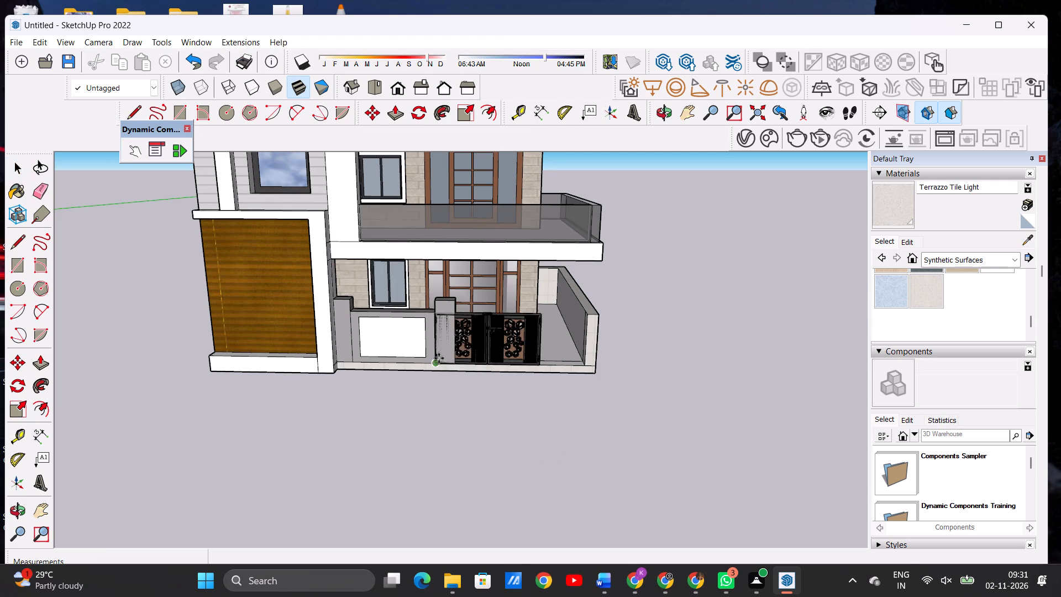
Place the imported gate on the front plinth in the entrance opening, with its lower corner beside the gate pillar.
scroll(463, 364, "up", 1)
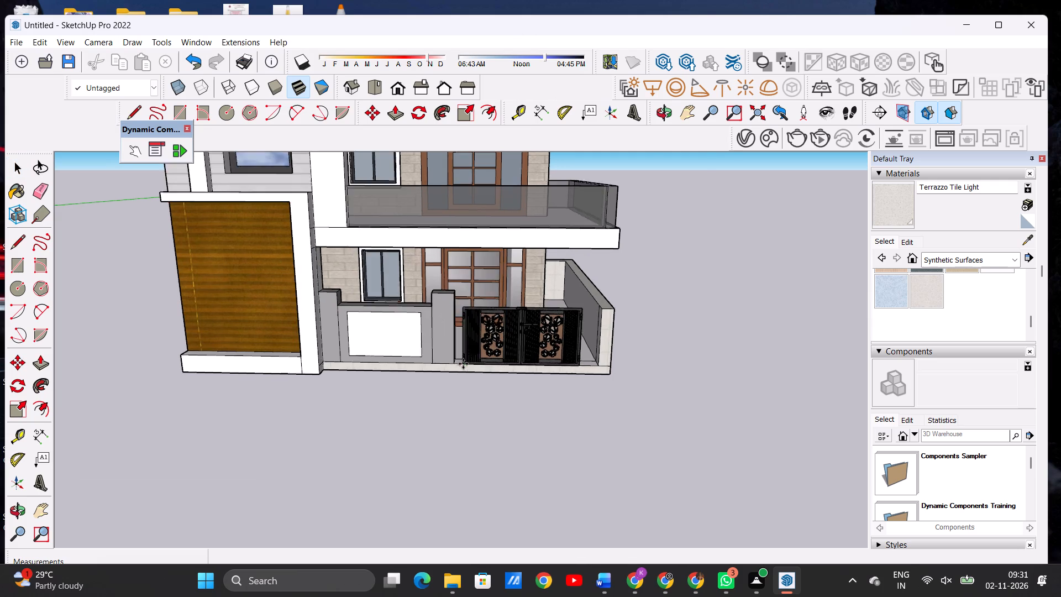
scroll(463, 364, "up", 5)
scroll(491, 358, "down", 1)
scroll(491, 358, "up", 9)
scroll(481, 371, "down", 1)
scroll(481, 371, "up", 4)
scroll(475, 373, "down", 1)
left_click(406, 363)
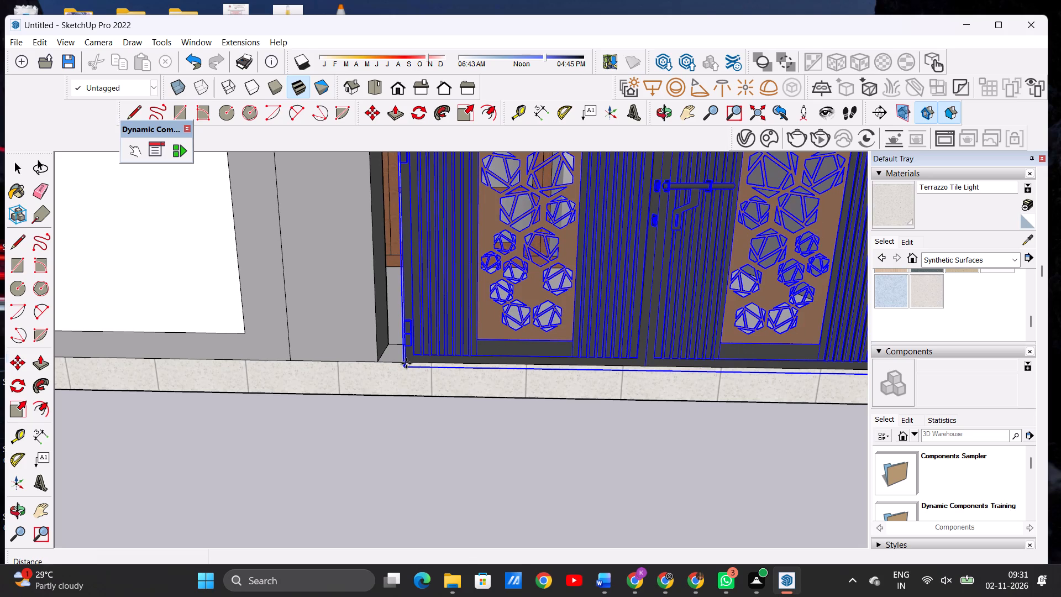
key("space")
Scale the gate's height down slightly from its top edge.
scroll(387, 357, "down", 17)
scroll(486, 327, "up", 4)
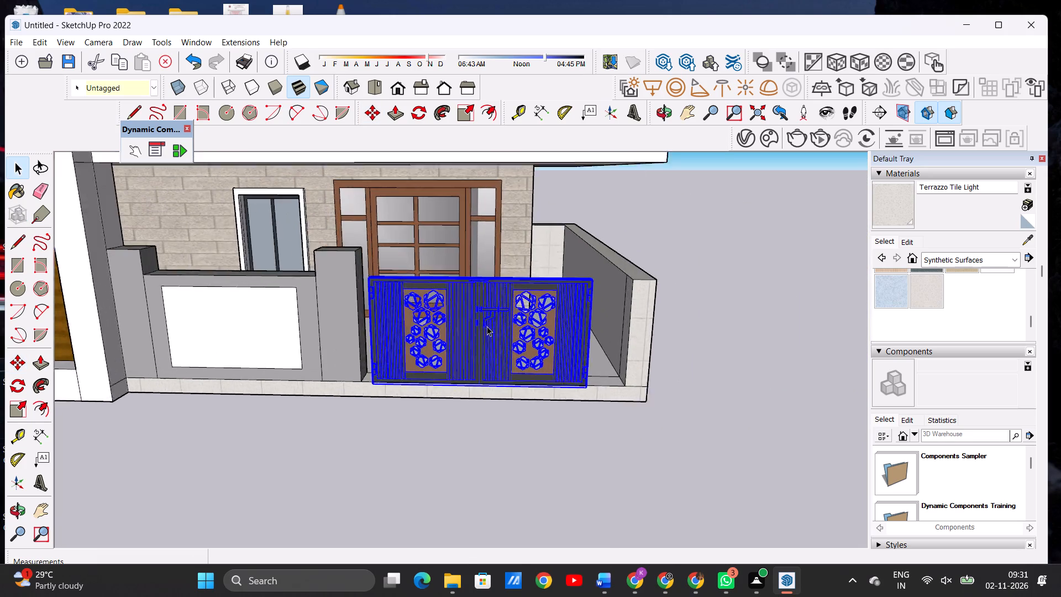
scroll(487, 326, "up", 4)
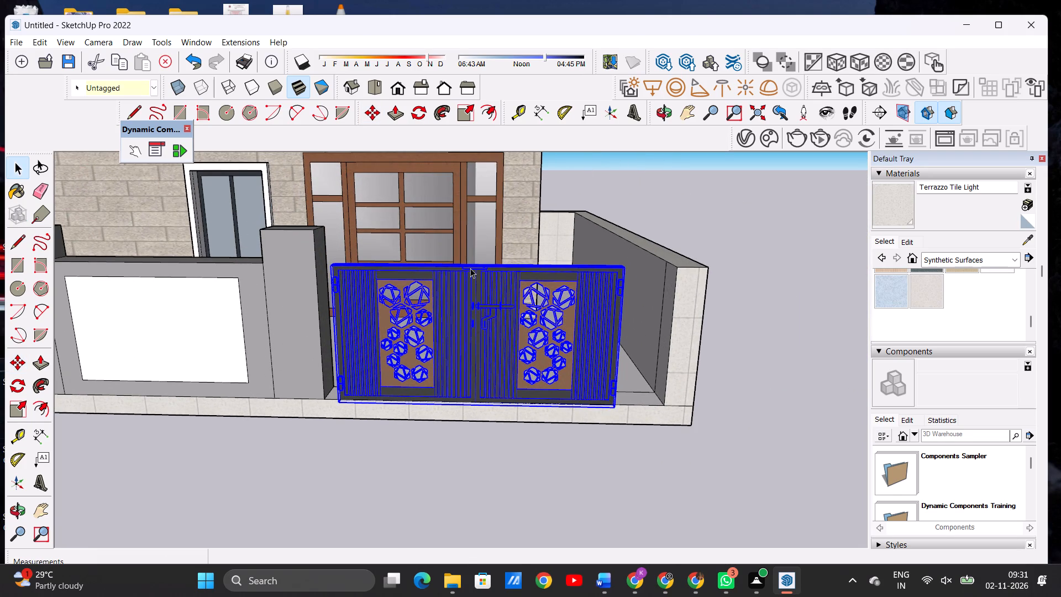
left_click(460, 114)
scroll(581, 300, "up", 4)
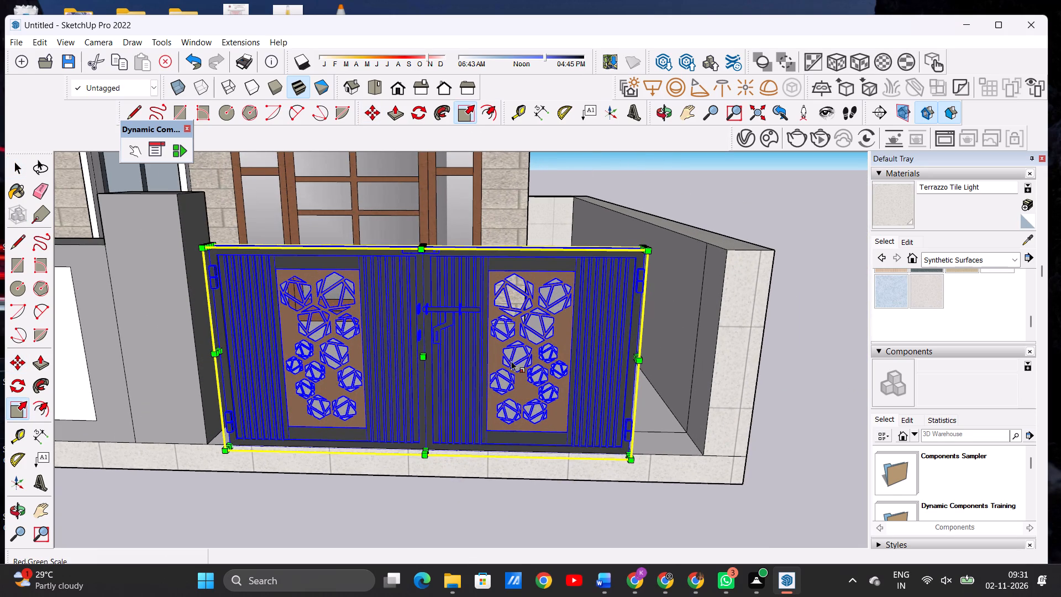
scroll(445, 247, "up", 1)
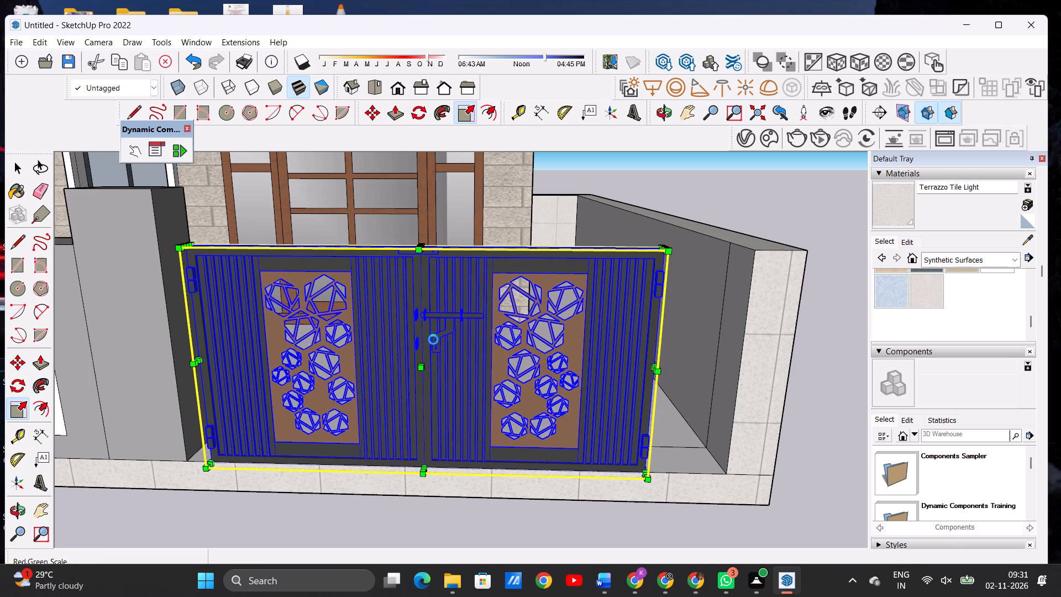
scroll(438, 397, "down", 2)
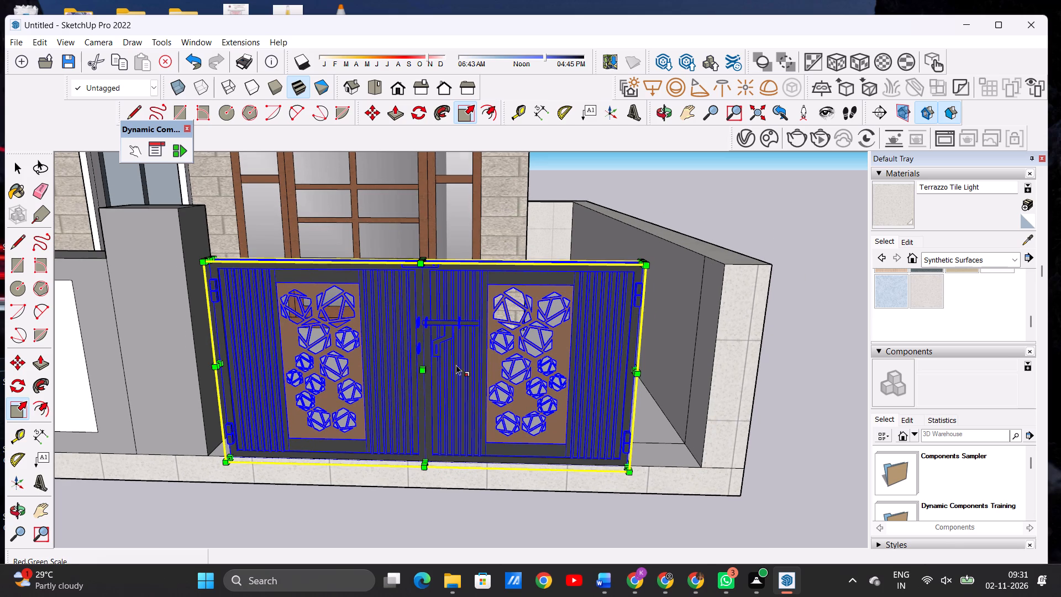
key("space")
left_click(664, 112)
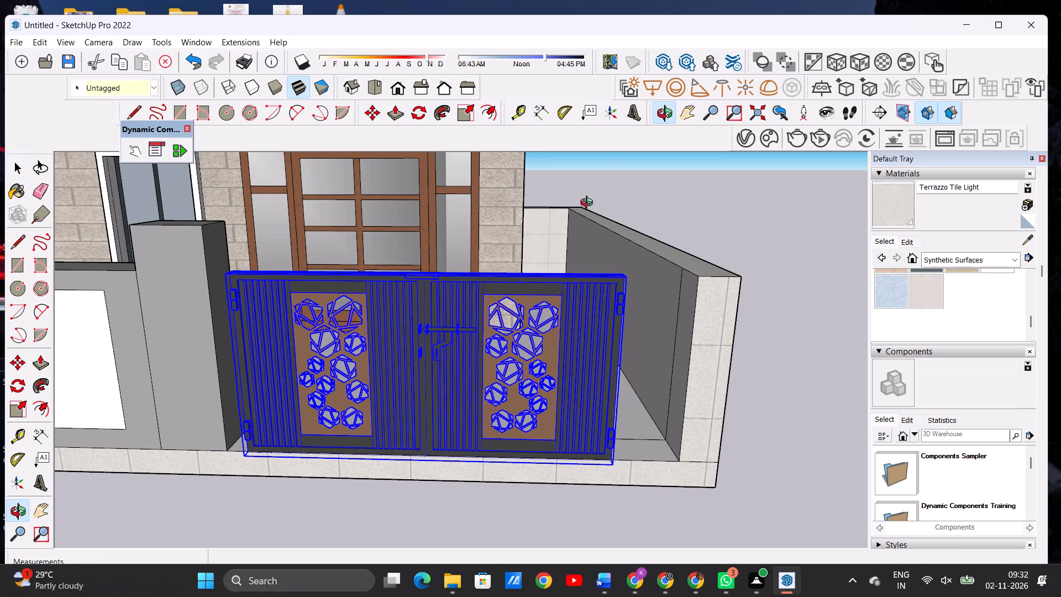
left_click_drag(544, 276, 532, 380)
scroll(543, 325, "down", 8)
scroll(543, 399, "up", 9)
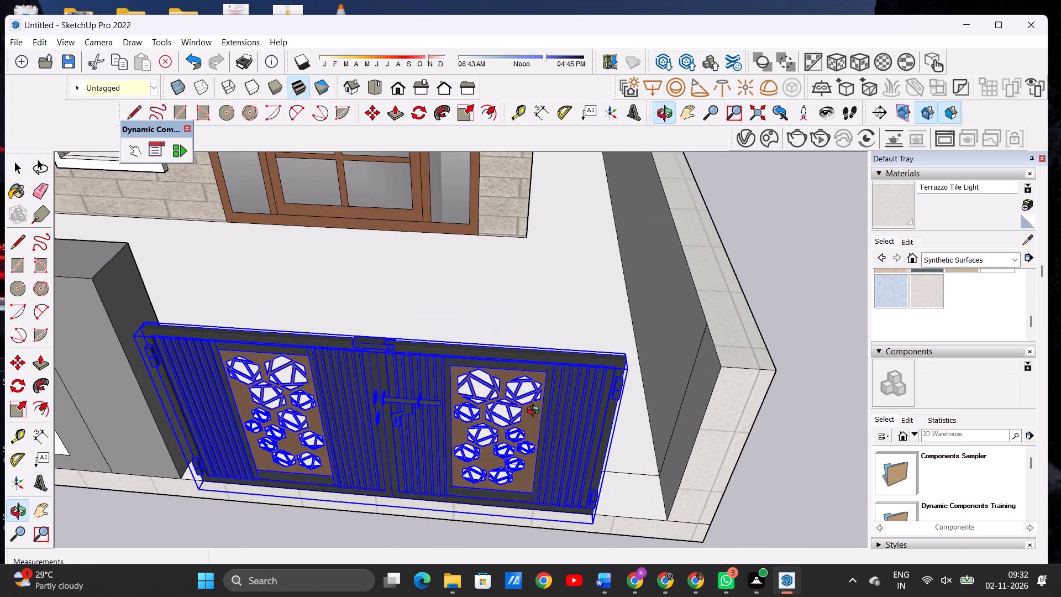
key("space")
left_click(470, 112)
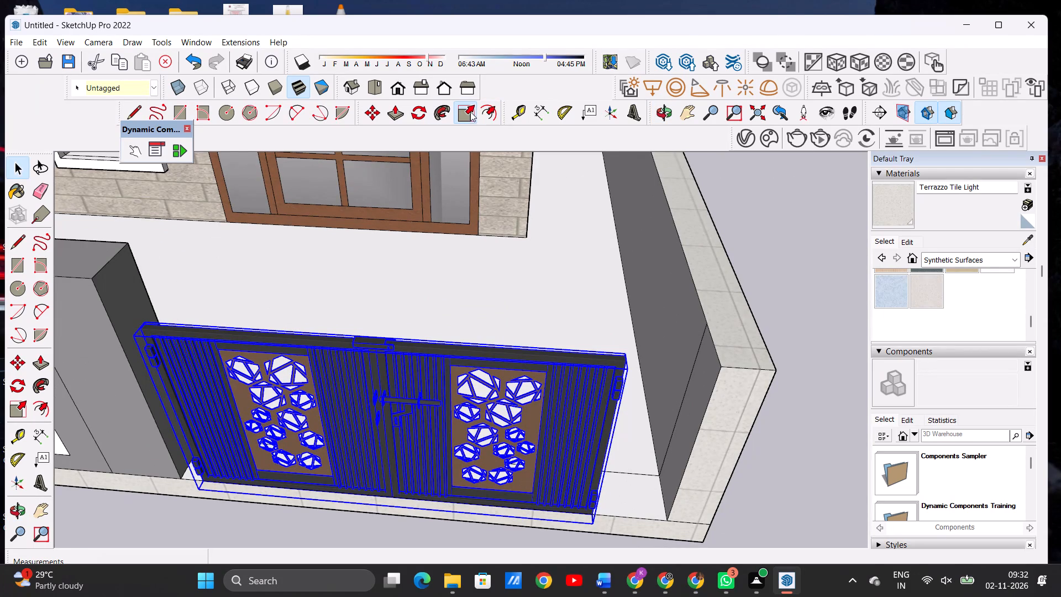
left_click(379, 346)
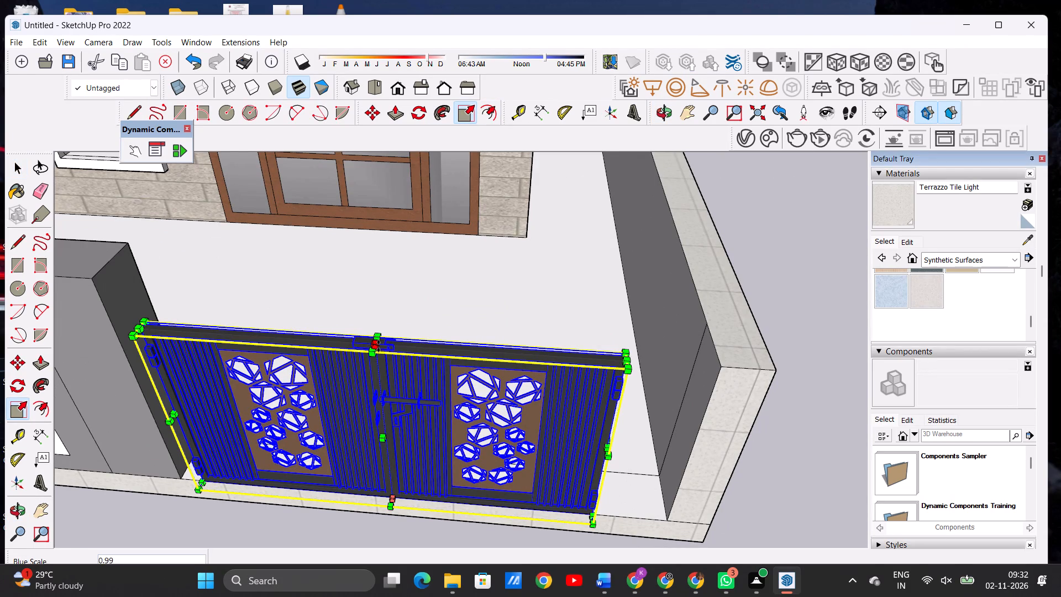
left_click(381, 353)
Scale the gate's width by about 1.17 so it reaches the side compound wall.
scroll(632, 448, "up", 2)
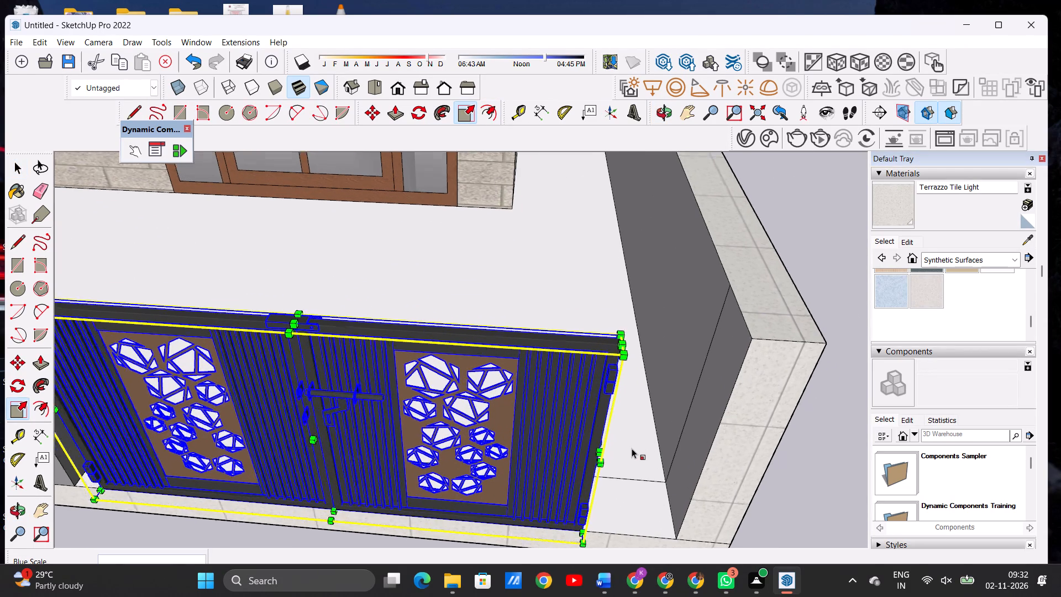
scroll(632, 448, "up", 2)
left_click(593, 451)
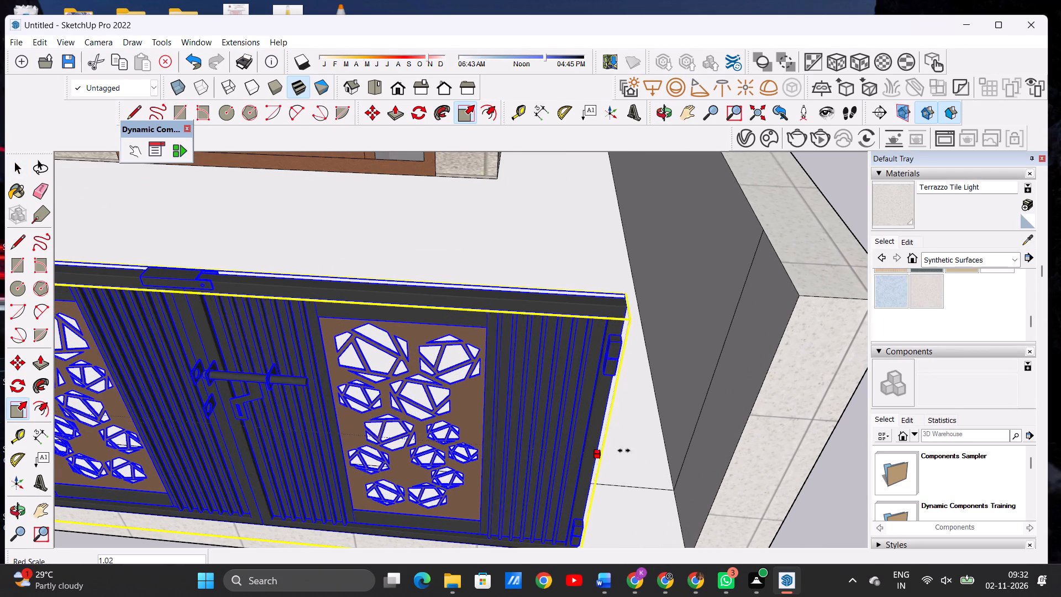
scroll(663, 436, "down", 11)
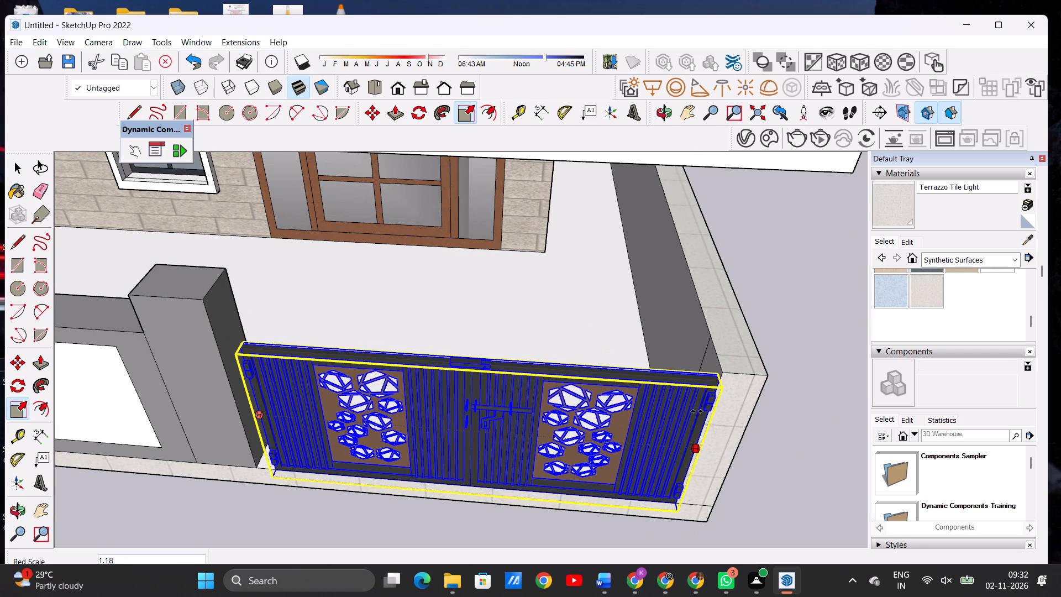
left_click(694, 374)
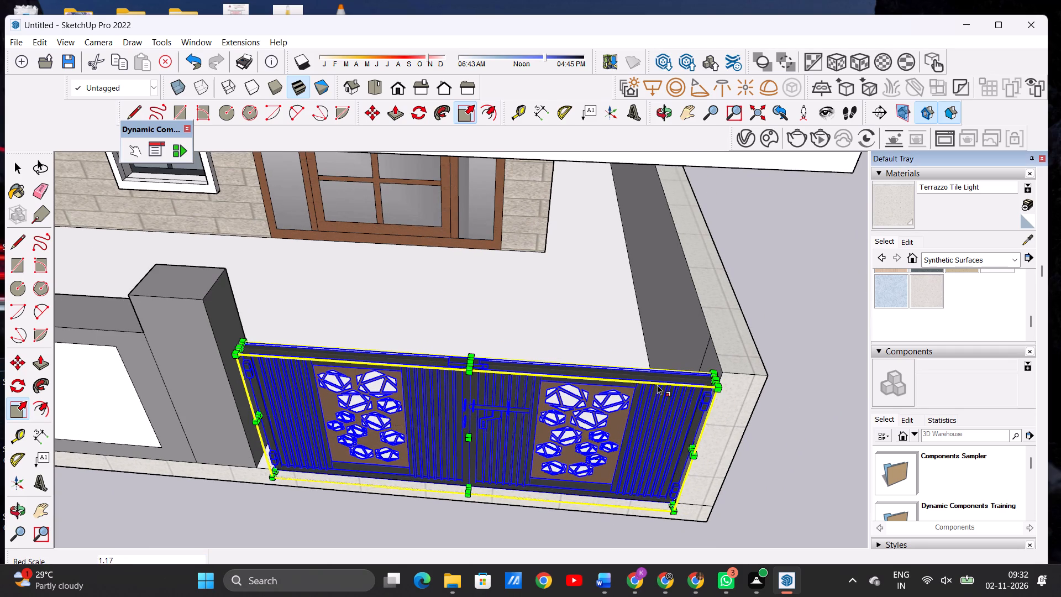
Scale the gate's width by about 1.05 from its pillar-side edge so it extends to the gate pillar.
scroll(509, 412, "down", 4)
scroll(300, 415, "up", 12)
scroll(316, 416, "down", 1)
scroll(317, 418, "up", 1)
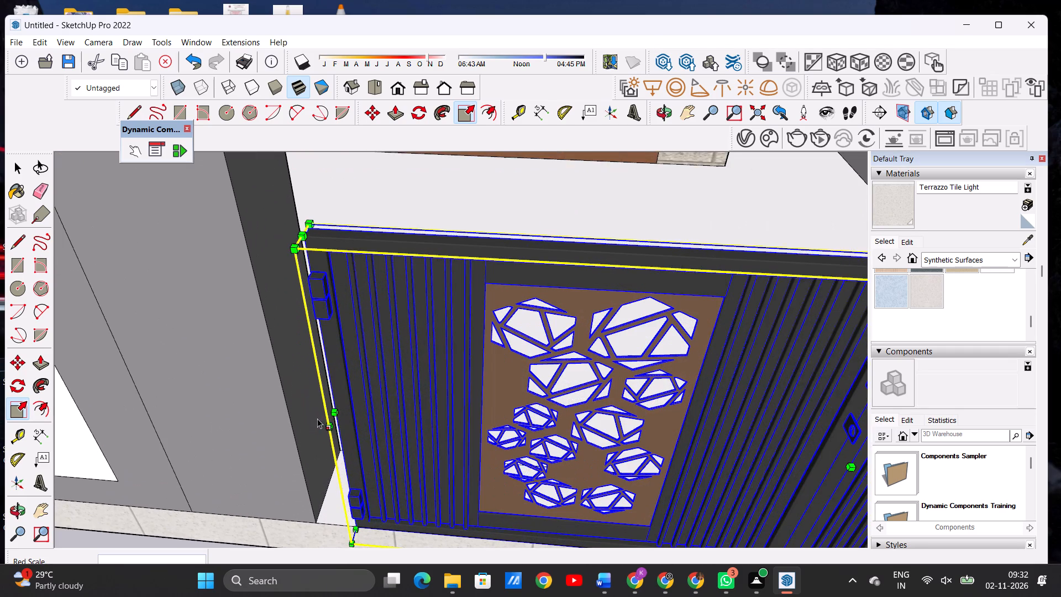
left_click(339, 414)
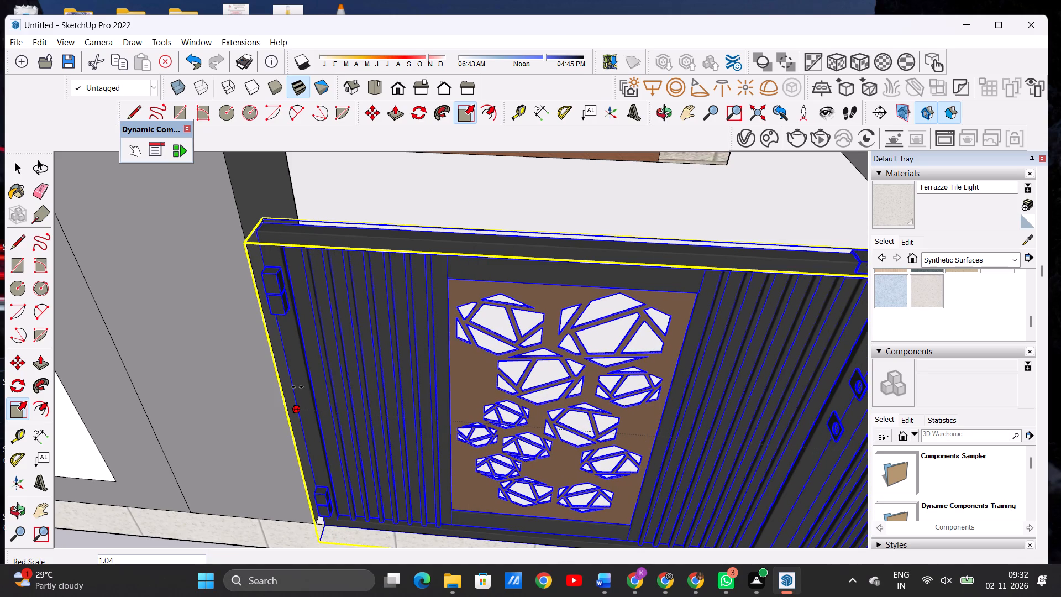
left_click(291, 383)
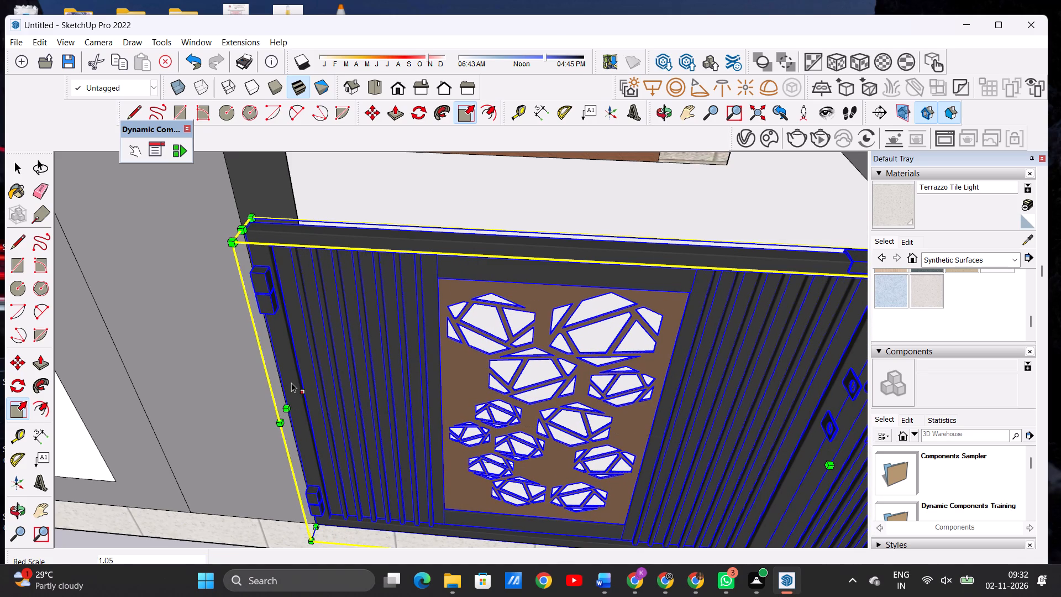
key("space")
scroll(340, 390, "down", 19)
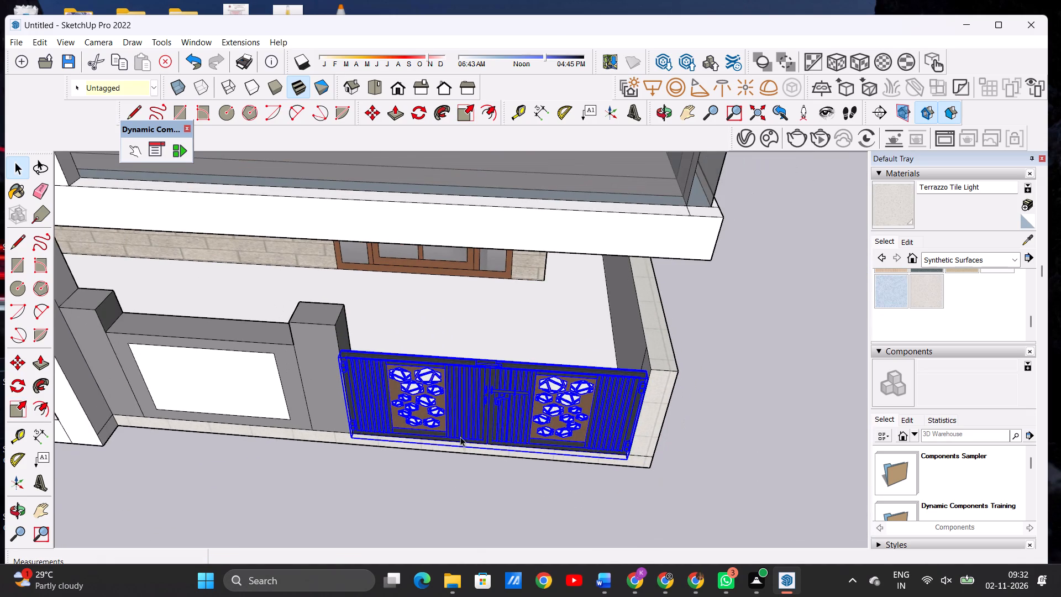
left_click(464, 442)
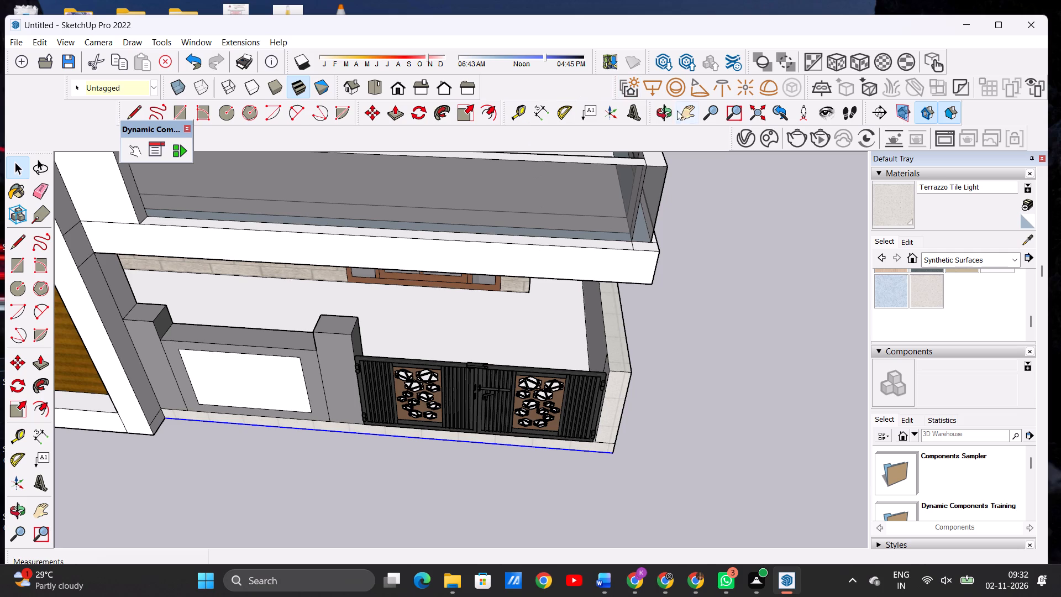
Examine from several angles how the gate fits between the gate pillar, the side compound wall and the plinth.
left_click(670, 112)
left_click_drag(547, 379, 587, 286)
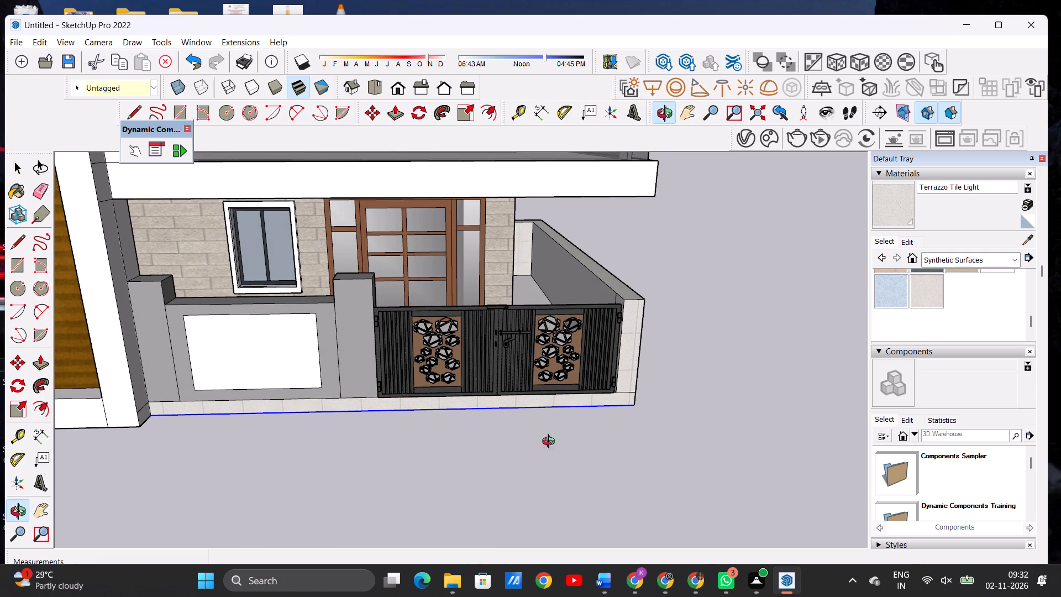
scroll(577, 350, "up", 12)
left_click_drag(632, 373, 407, 448)
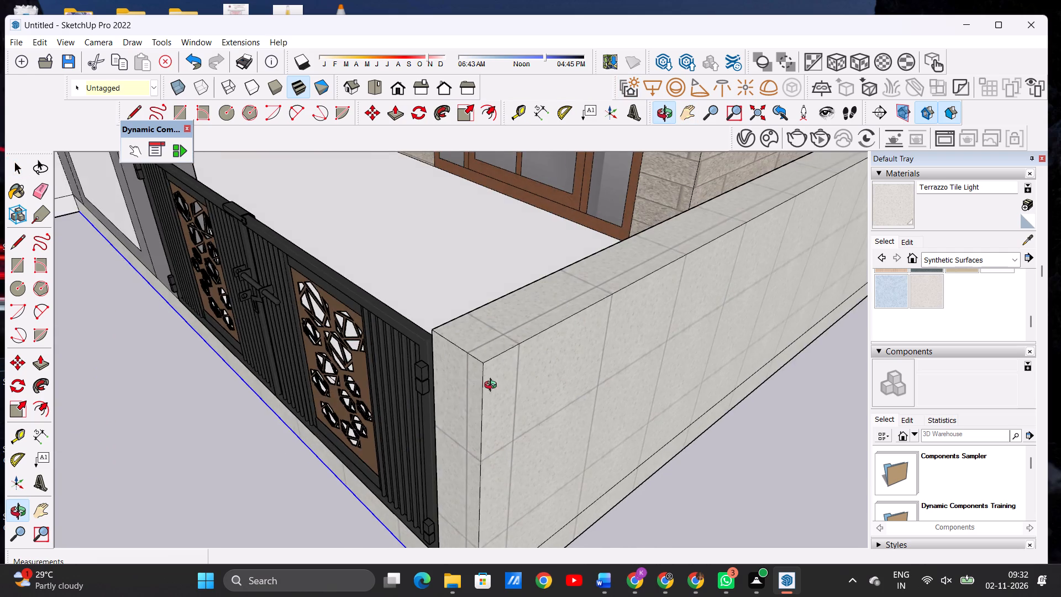
left_click_drag(512, 369, 544, 404)
left_click_drag(374, 442, 590, 341)
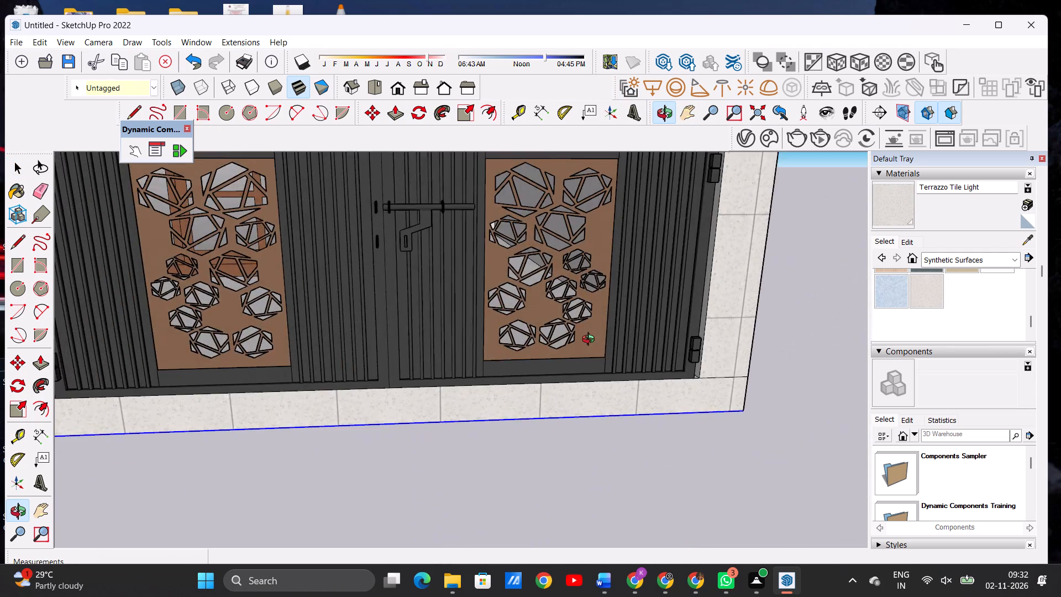
scroll(545, 366, "down", 5)
left_click_drag(275, 397, 232, 475)
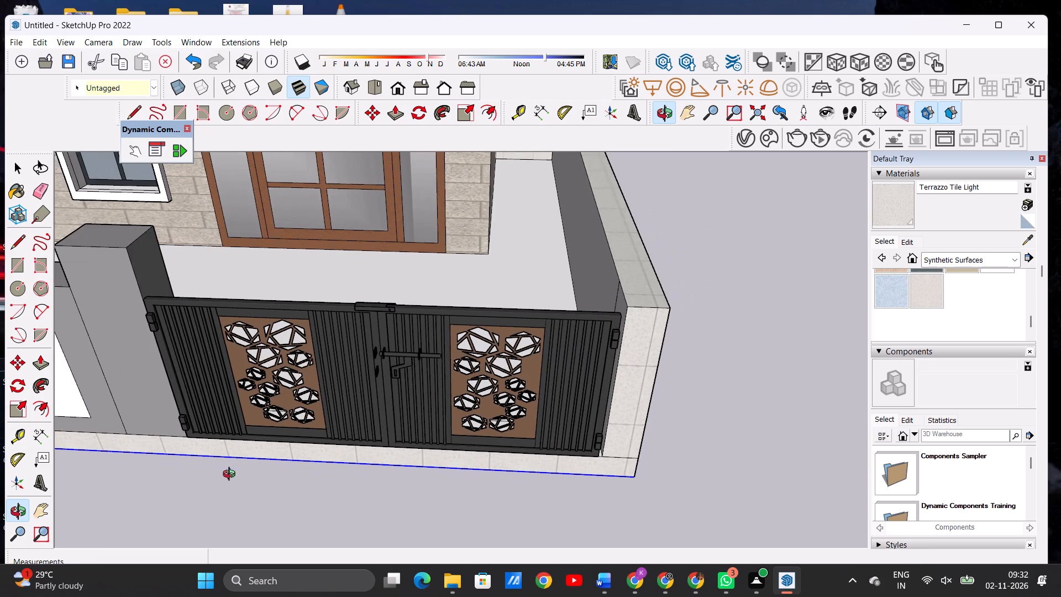
left_click_drag(232, 475, 233, 475)
Move the gate about 1 5/16" sideways along the plinth to close the gap at the side compound wall.
scroll(564, 464, "up", 6)
scroll(620, 457, "down", 1)
scroll(618, 454, "up", 6)
left_click_drag(611, 446, 613, 483)
scroll(618, 454, "up", 2)
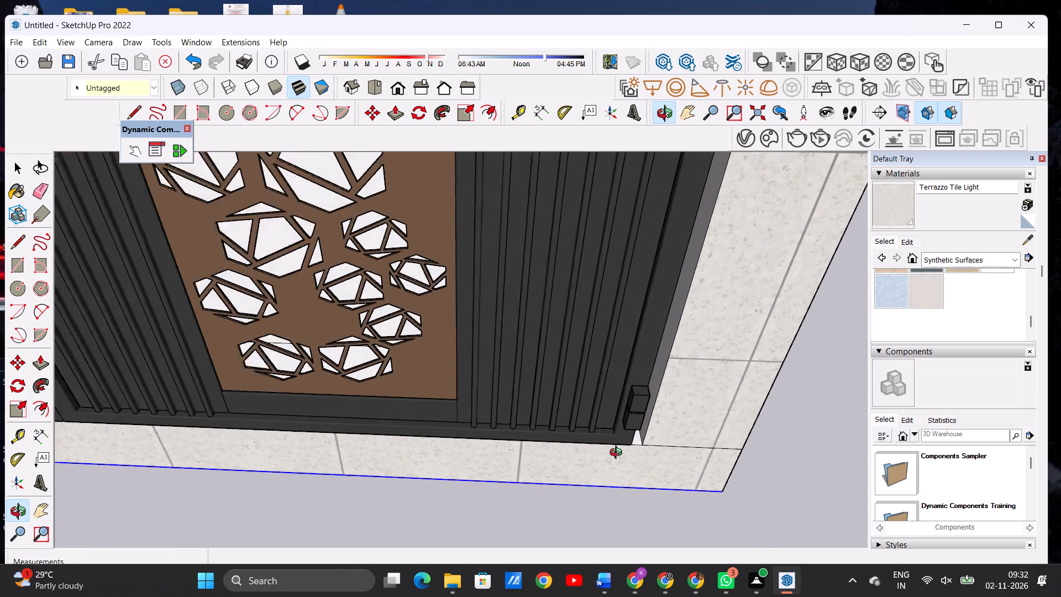
scroll(618, 454, "up", 10)
key("space")
scroll(612, 416, "down", 7)
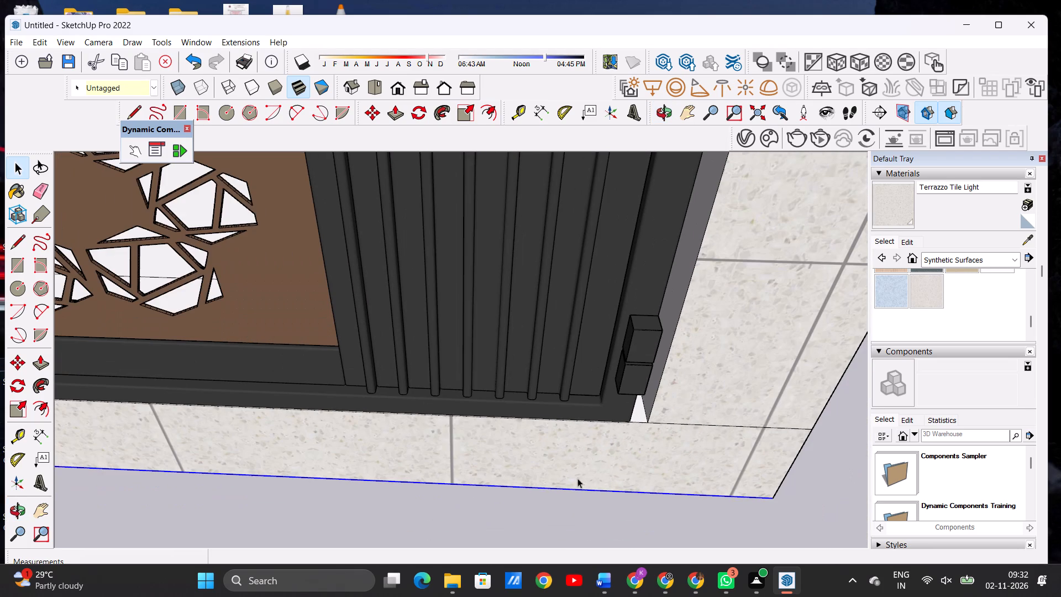
left_click(566, 517)
left_click(600, 402)
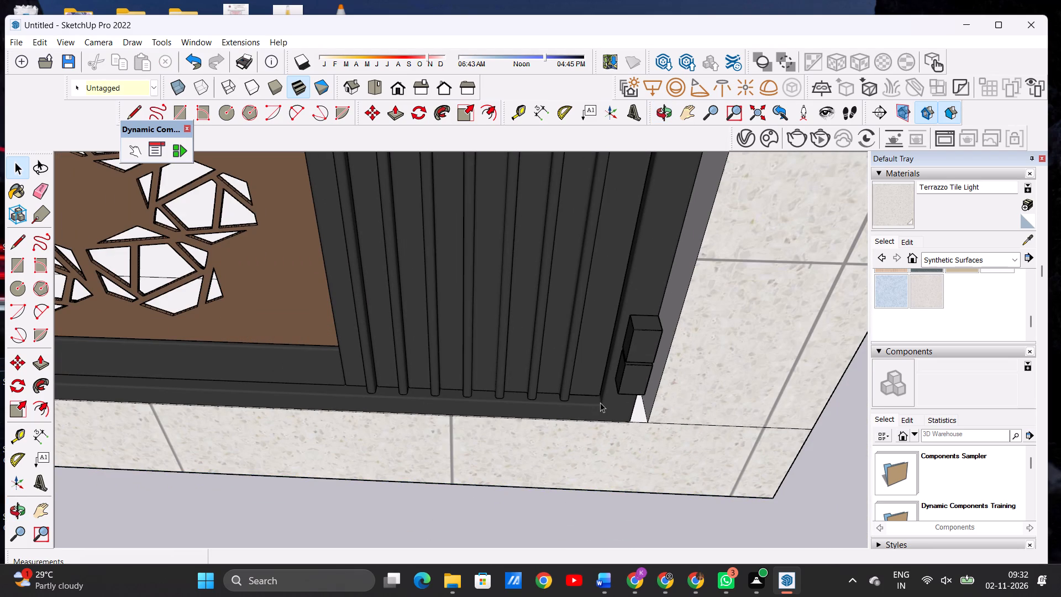
key("m")
left_click(638, 459)
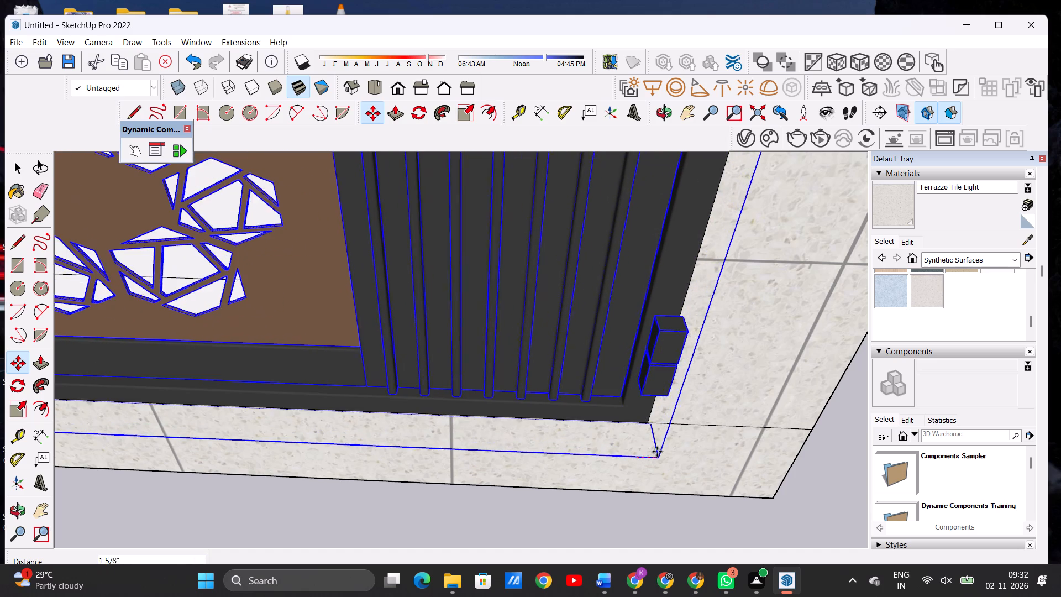
left_click(654, 452)
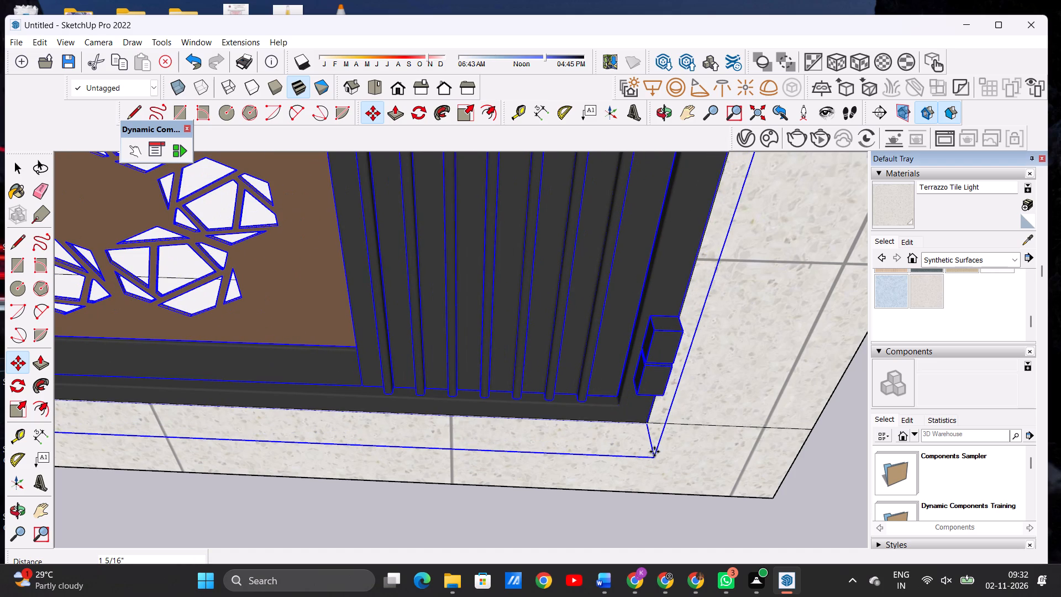
key("space")
Scale the gate by about 1.01 from its lower pillar-side corner so it meets the gate pillar.
scroll(550, 407, "down", 16)
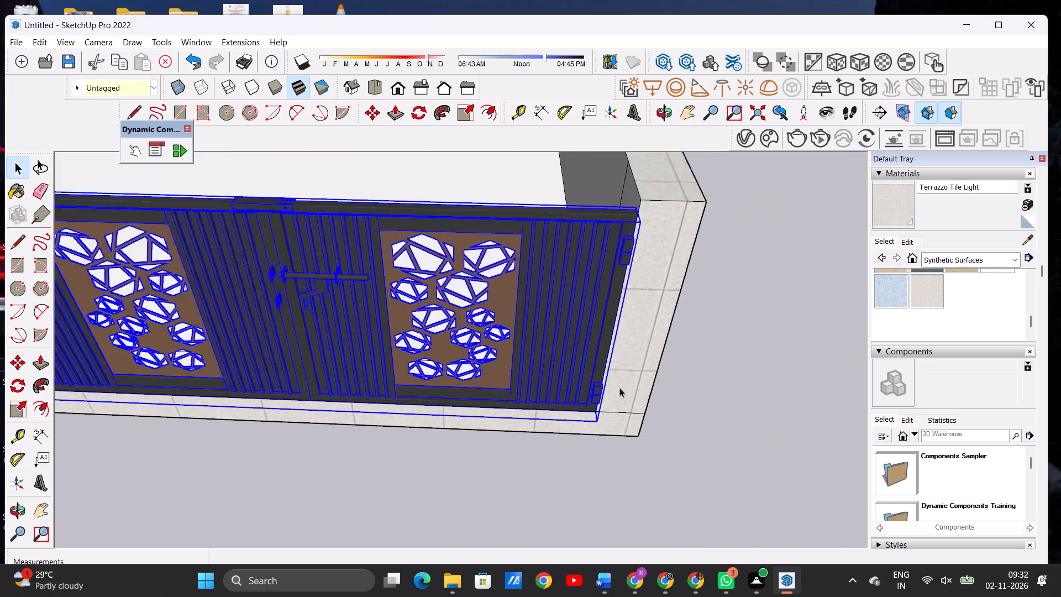
scroll(619, 387, "down", 8)
scroll(256, 392, "up", 16)
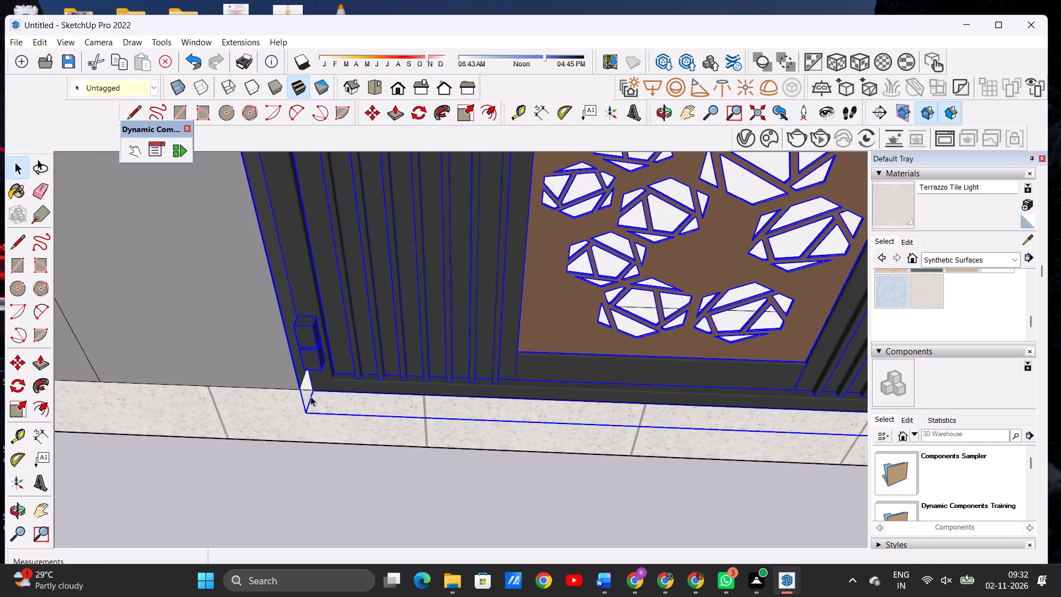
scroll(323, 383, "up", 1)
scroll(323, 383, "down", 1)
scroll(323, 383, "up", 4)
scroll(319, 389, "down", 14)
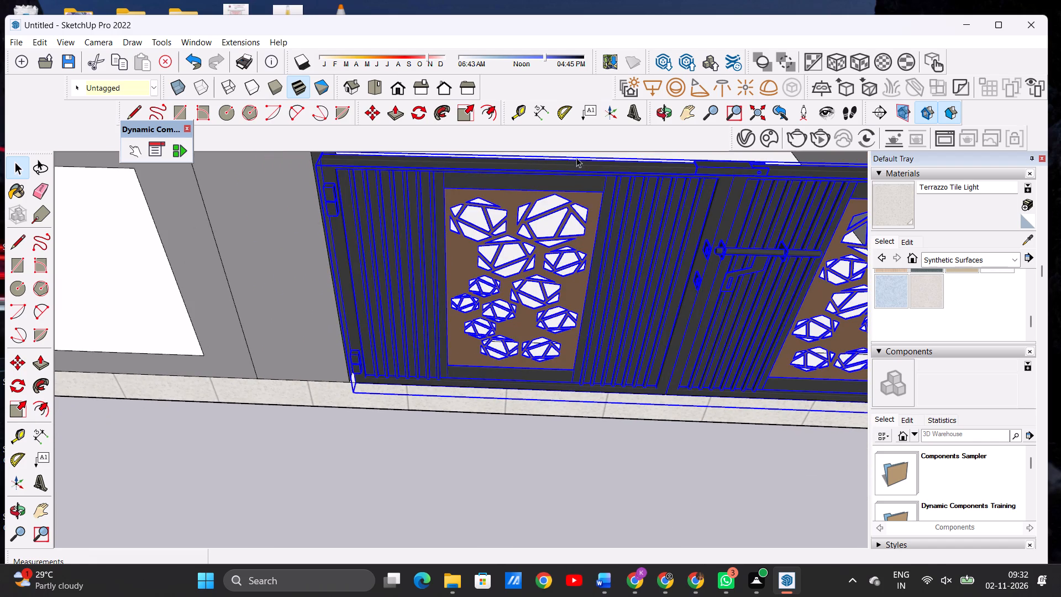
left_click(468, 109)
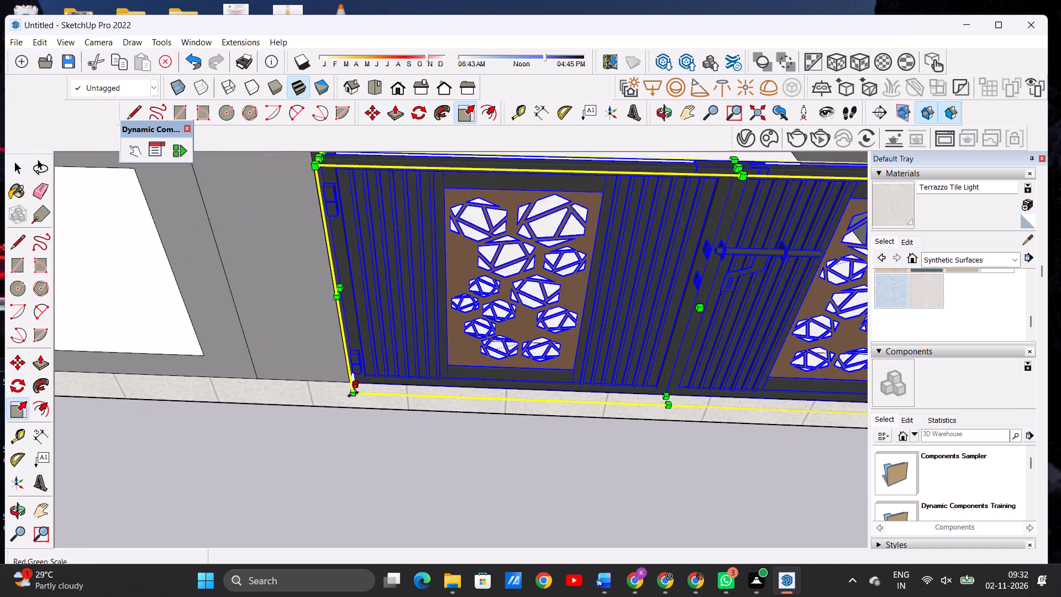
scroll(352, 397, "up", 6)
scroll(353, 397, "down", 1)
scroll(353, 397, "up", 10)
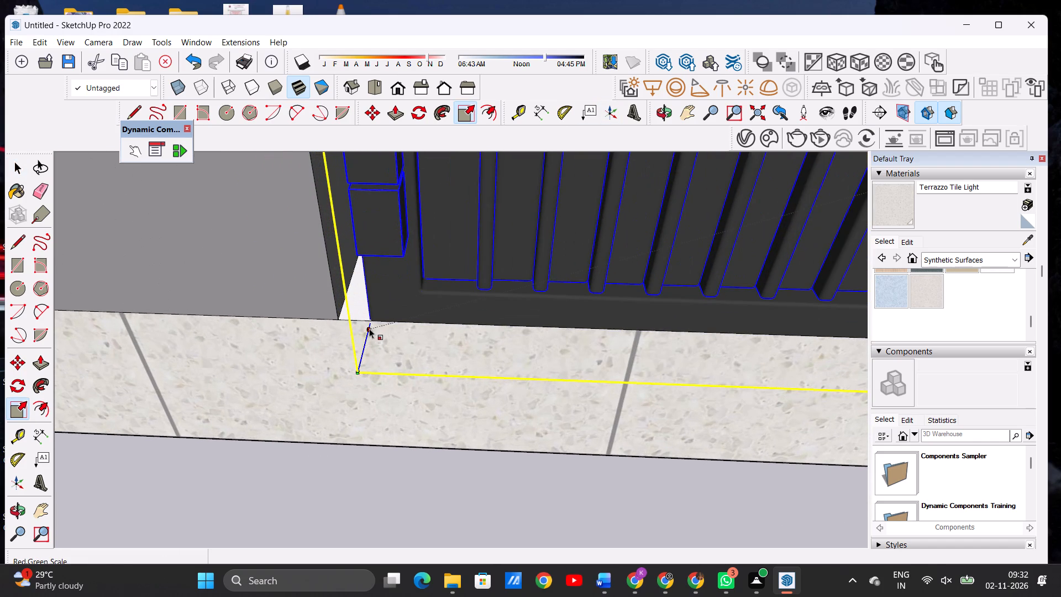
left_click(369, 328)
left_click(344, 322)
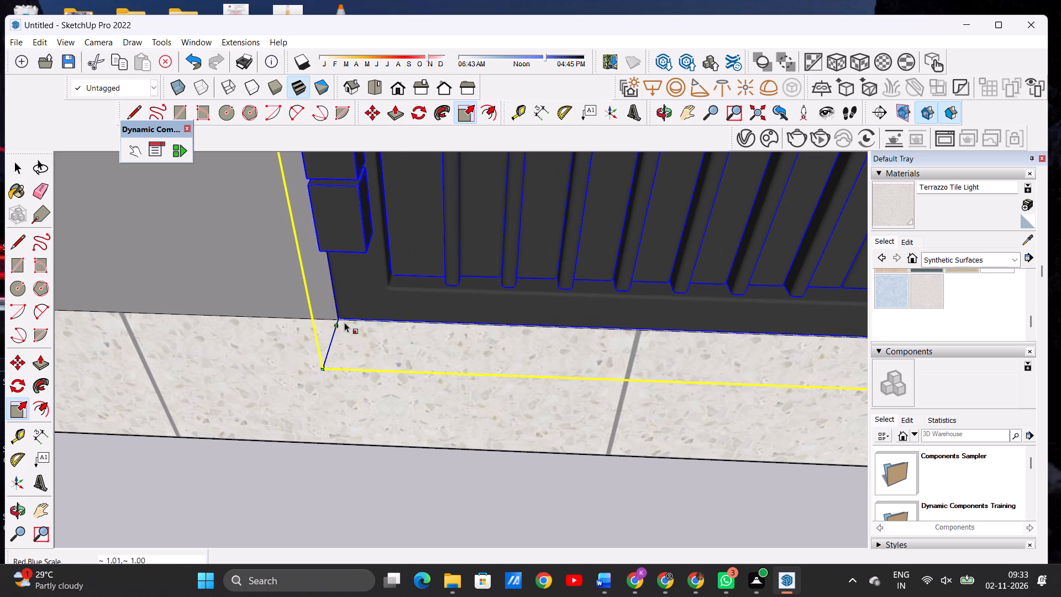
key("space")
scroll(393, 321, "down", 20)
scroll(393, 321, "down", 8)
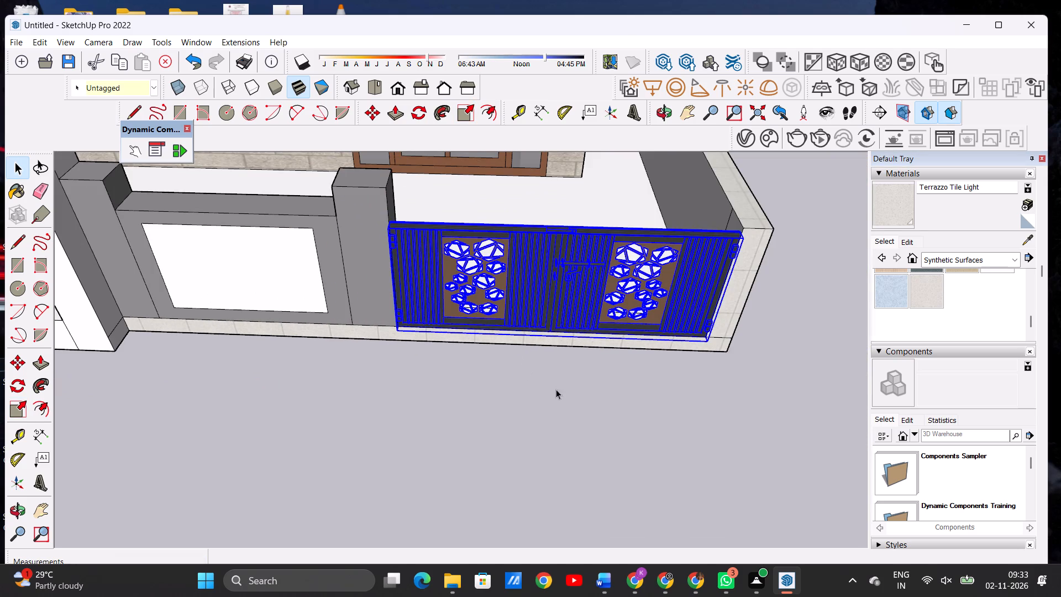
left_click(566, 395)
Move the gate about 3 3/16" back into the opening from the front face of the boundary.
scroll(710, 320, "up", 6)
scroll(637, 360, "down", 5)
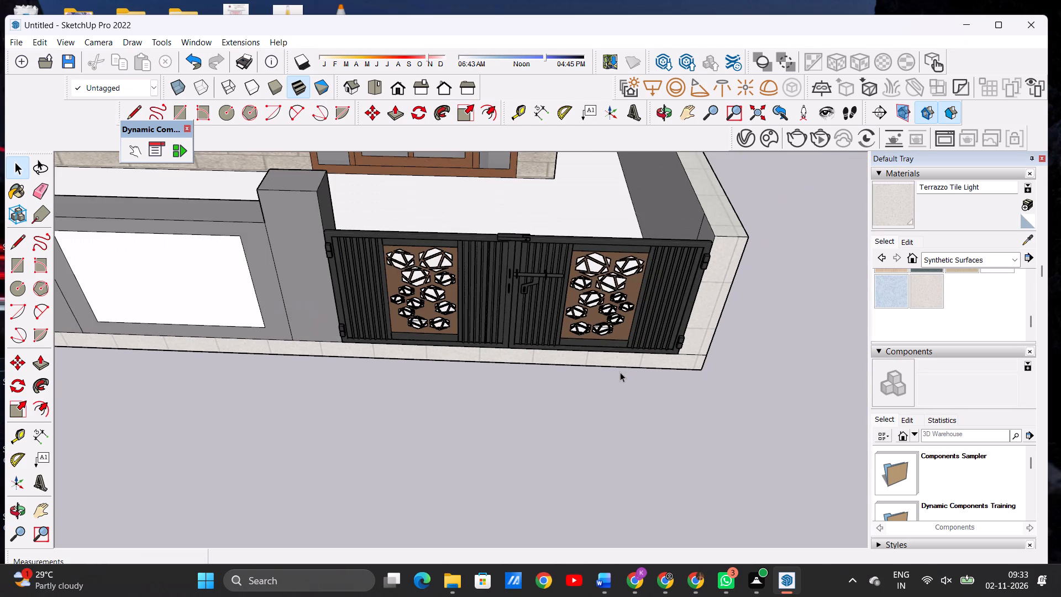
left_click(691, 248)
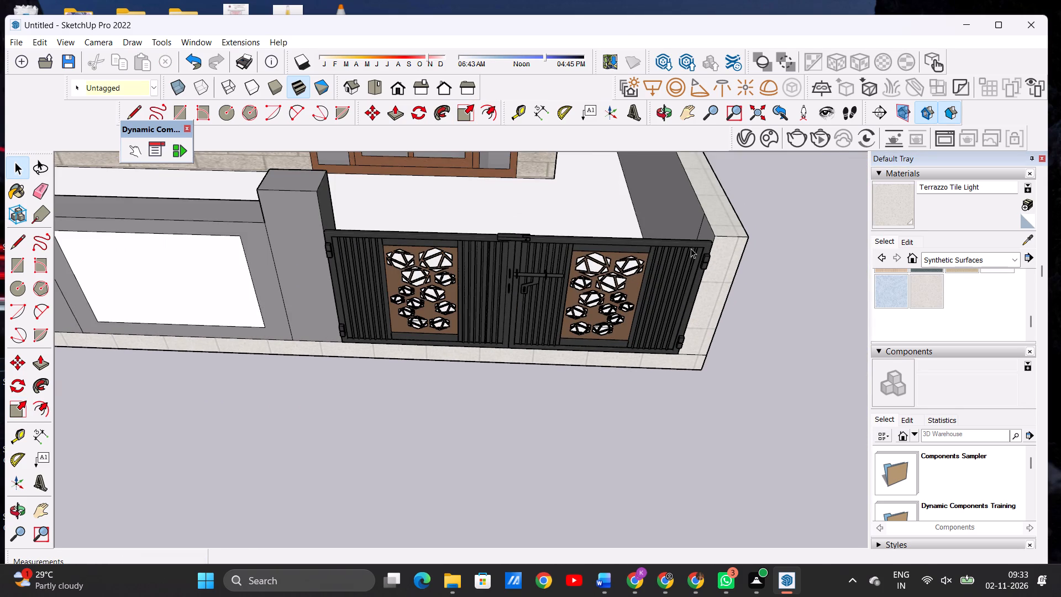
key("m")
scroll(712, 235, "up", 5)
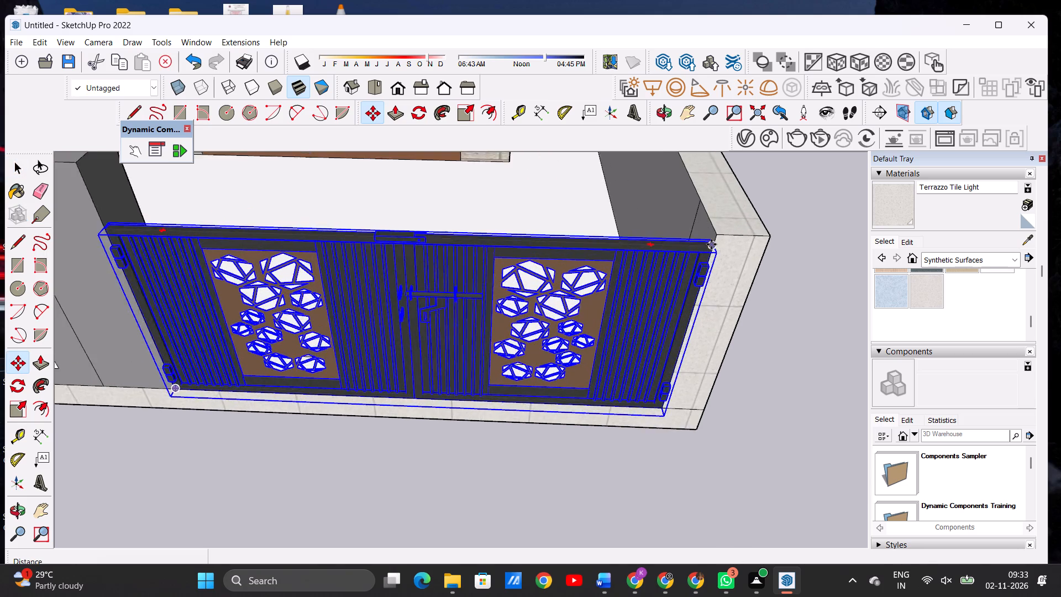
scroll(711, 244, "up", 5)
left_click(708, 237)
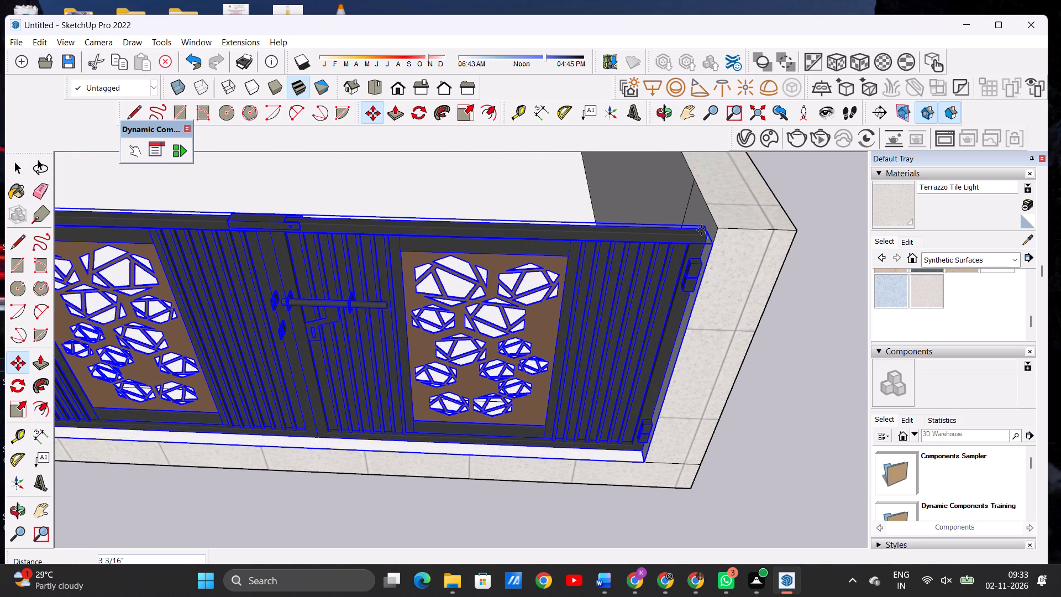
left_click(701, 230)
key("space")
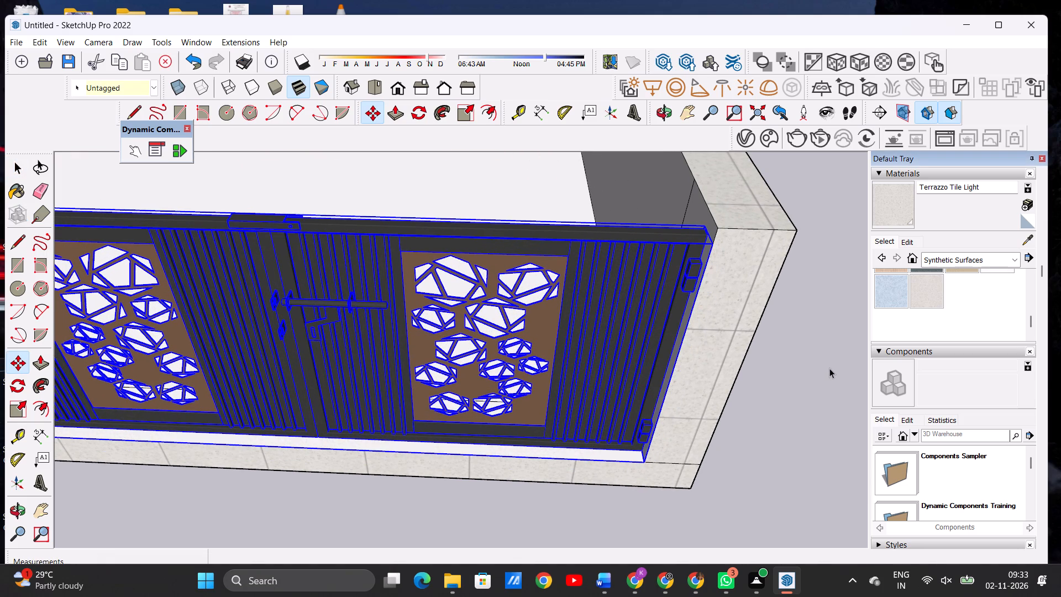
left_click(829, 368)
Examine the fitted gate from the front, along with the whole front elevation of the house.
scroll(645, 359, "down", 15)
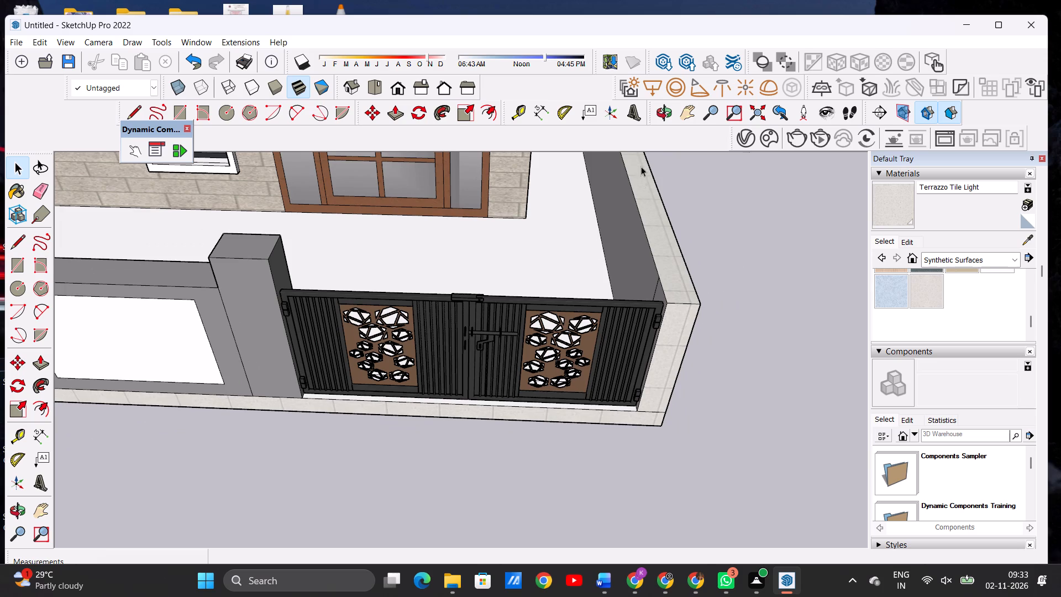
left_click(667, 109)
left_click_drag(548, 406, 567, 275)
scroll(535, 337, "down", 7)
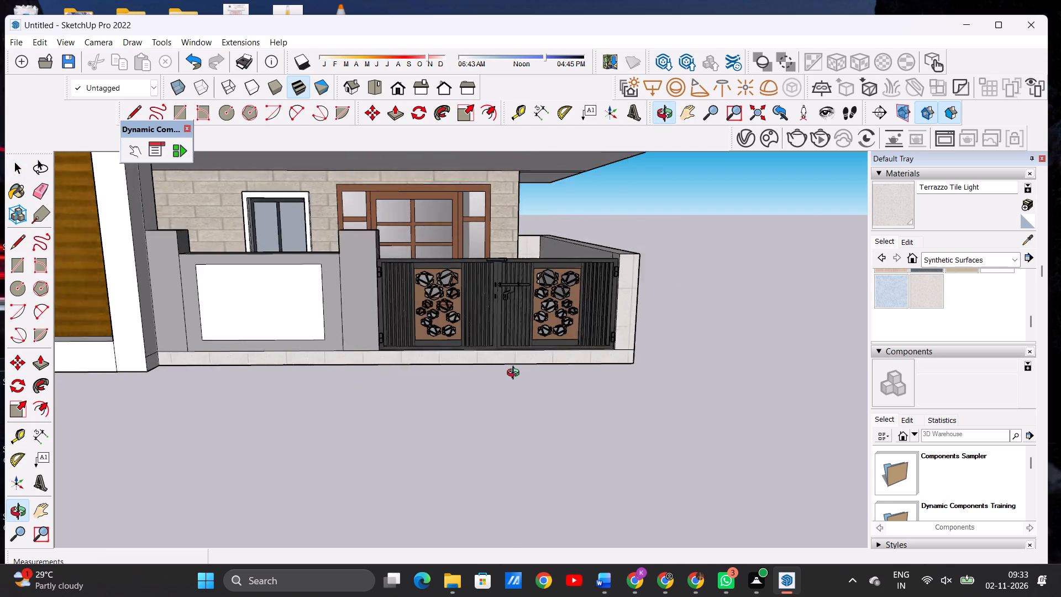
left_click_drag(540, 336, 516, 318)
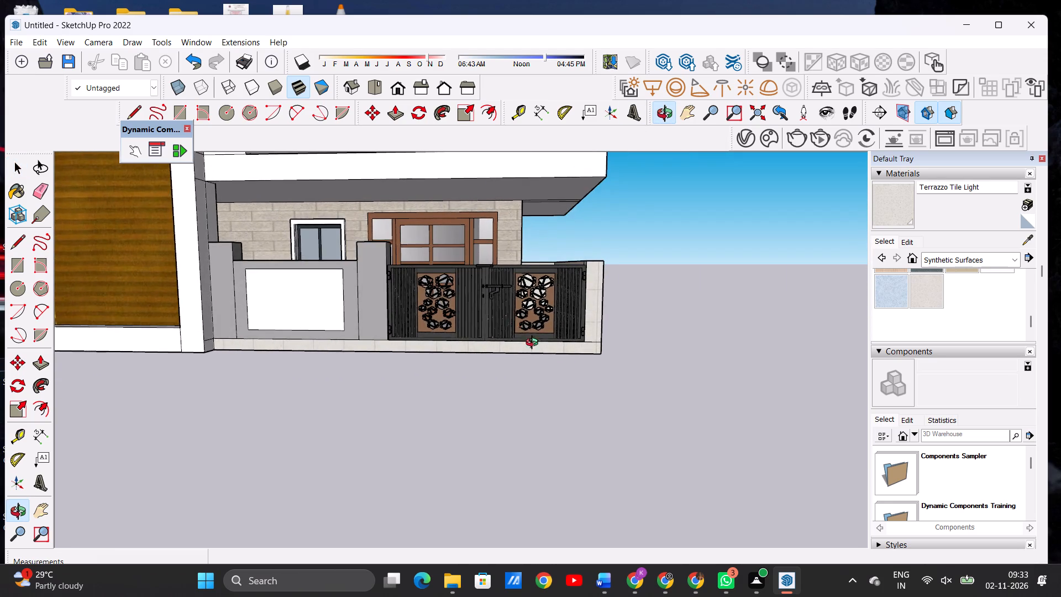
scroll(535, 358, "down", 2)
scroll(536, 365, "up", 2)
scroll(537, 371, "down", 11)
scroll(545, 381, "up", 1)
scroll(544, 381, "down", 9)
scroll(544, 381, "up", 1)
scroll(544, 381, "down", 15)
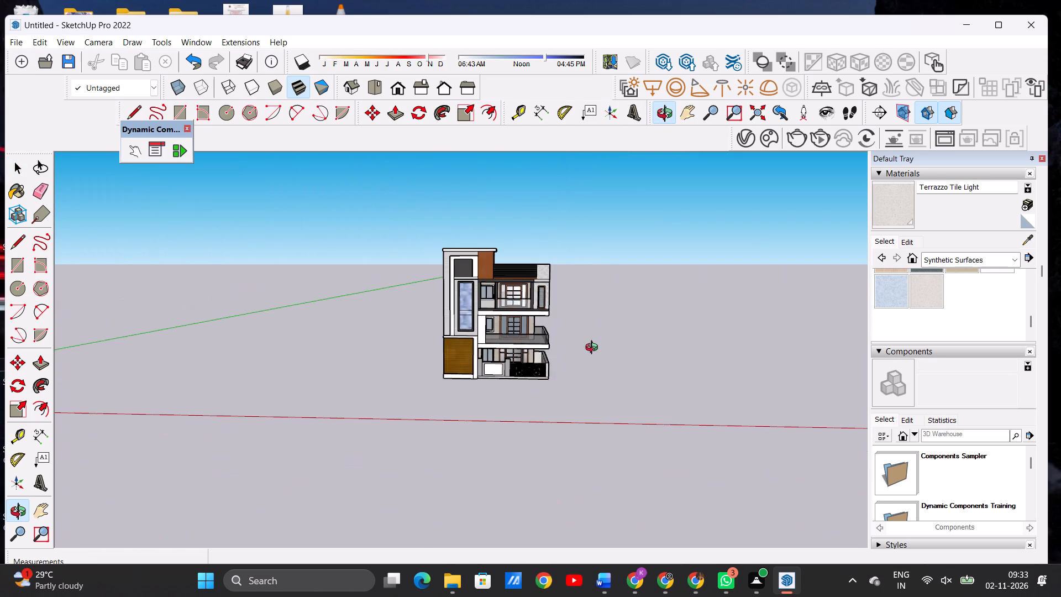
Apply Terrazzo Tile Light to the unpainted top-storey wall beside the tiled overhang, just below the parapet band.
left_click_drag(598, 347, 383, 354)
left_click_drag(576, 343, 615, 356)
left_click_drag(608, 355, 512, 355)
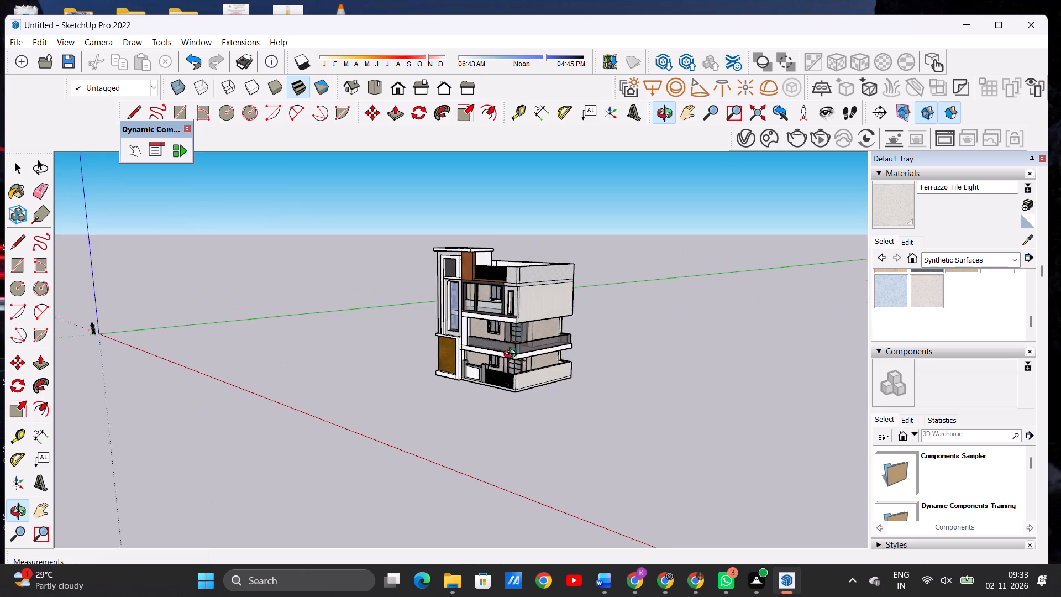
left_click_drag(512, 355, 255, 385)
scroll(549, 341, "up", 13)
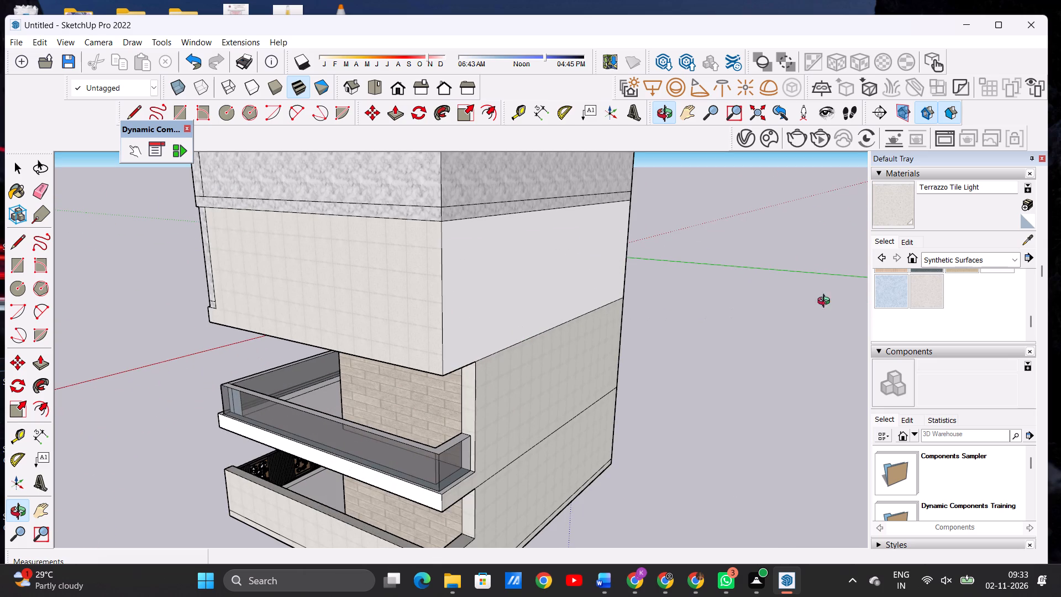
left_click(911, 287)
left_click(527, 302)
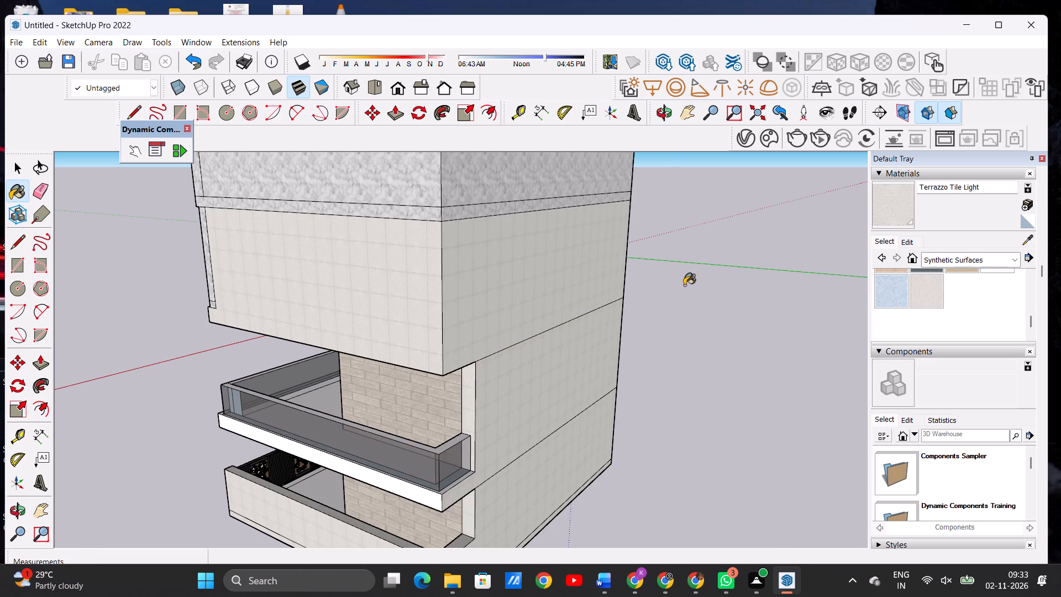
Apply Terrazzo Tile Light to the unpainted narrow side strip of the front tower, rising beside the parapet.
left_click(666, 113)
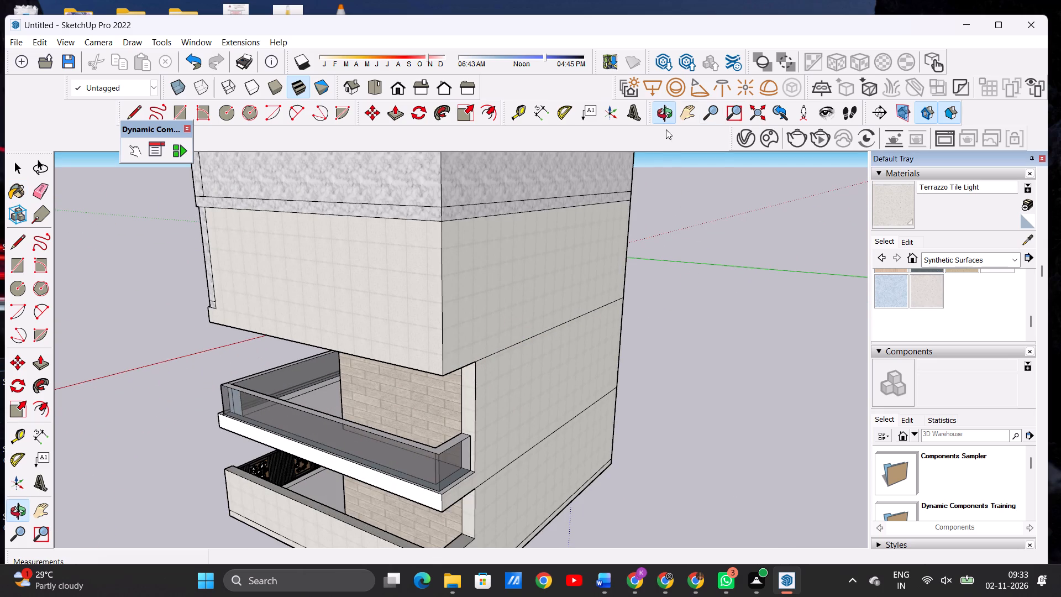
left_click_drag(683, 259, 292, 285)
left_click_drag(622, 271, 424, 271)
scroll(490, 274, "down", 5)
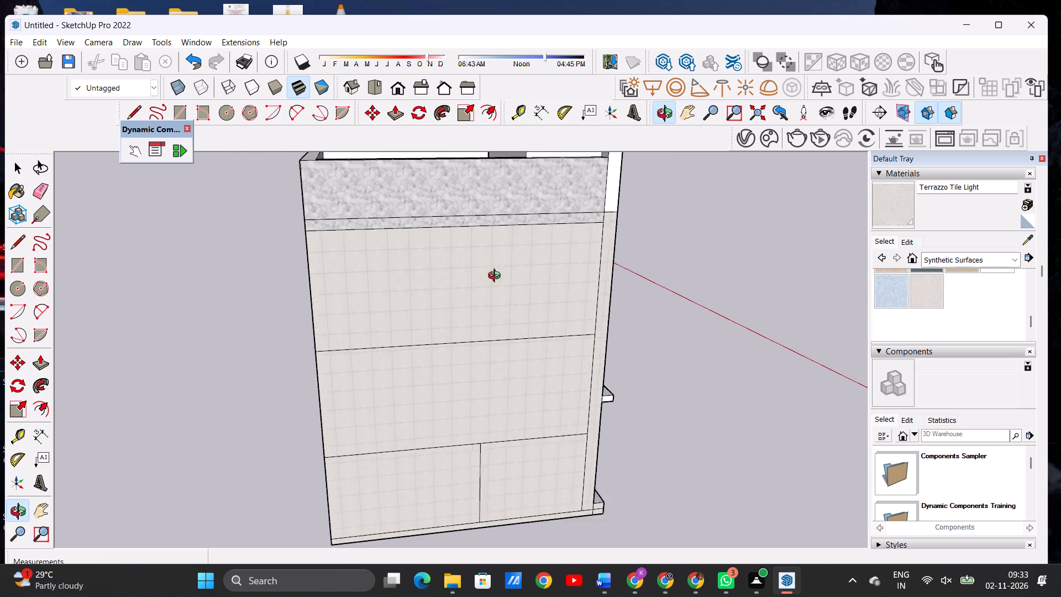
scroll(497, 277, "down", 2)
left_click(921, 289)
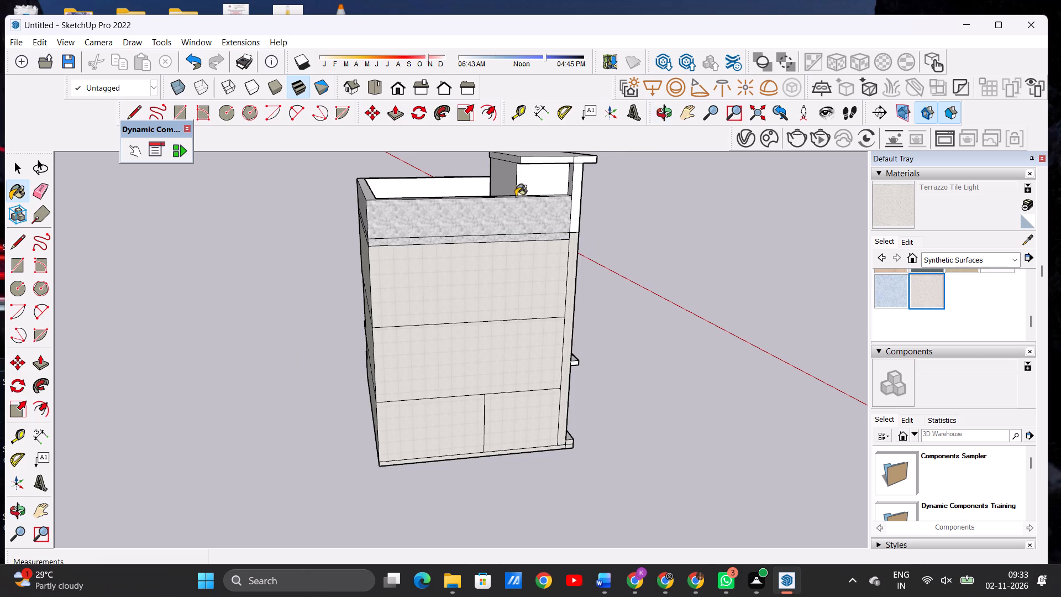
scroll(574, 191, "up", 4)
scroll(574, 190, "down", 1)
scroll(574, 190, "up", 1)
left_click(576, 175)
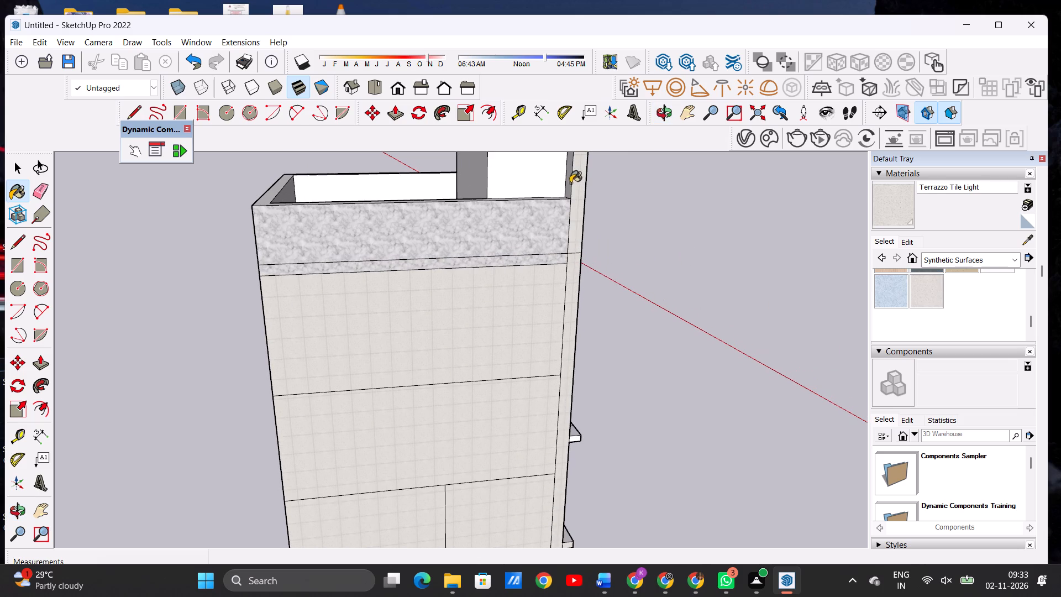
left_click(568, 187)
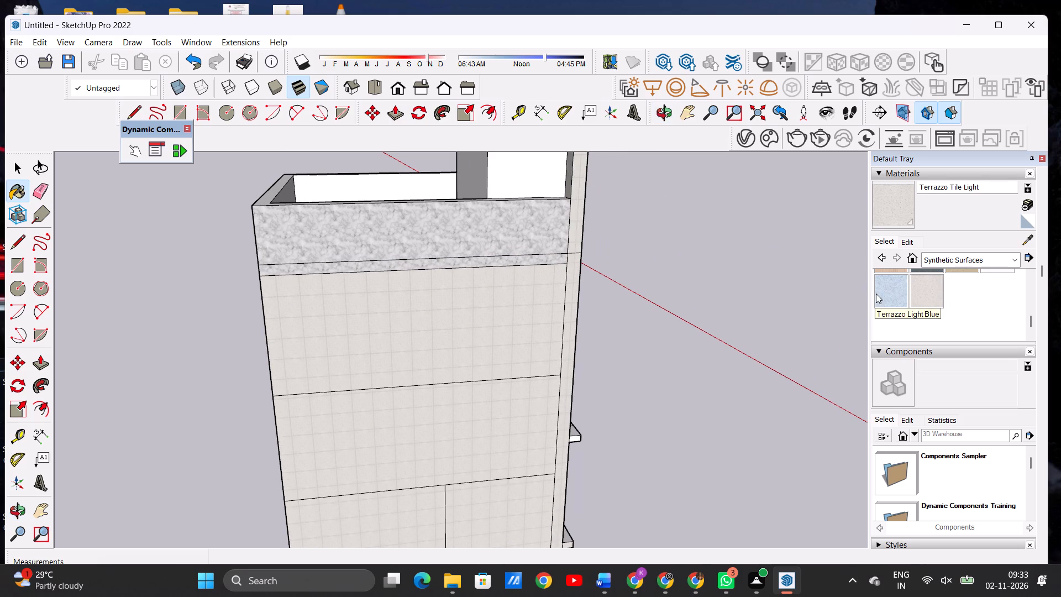
Apply Terrazzo Light Blue to the two visible outer walls of the rooftop room under the projecting roof slab.
left_click(876, 294)
scroll(597, 292, "down", 12)
scroll(529, 245, "up", 14)
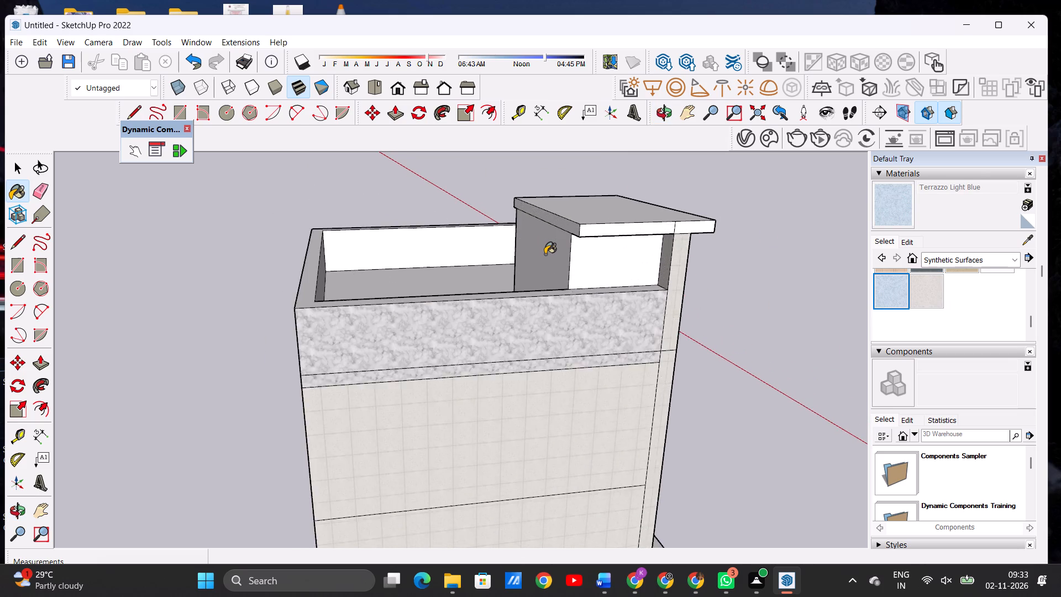
scroll(545, 254, "up", 8)
left_click(545, 254)
left_click(660, 255)
Paint the roof parapet's top surface and the visible unpainted inner faces with Terrazzo Light Blue.
scroll(568, 268, "down", 9)
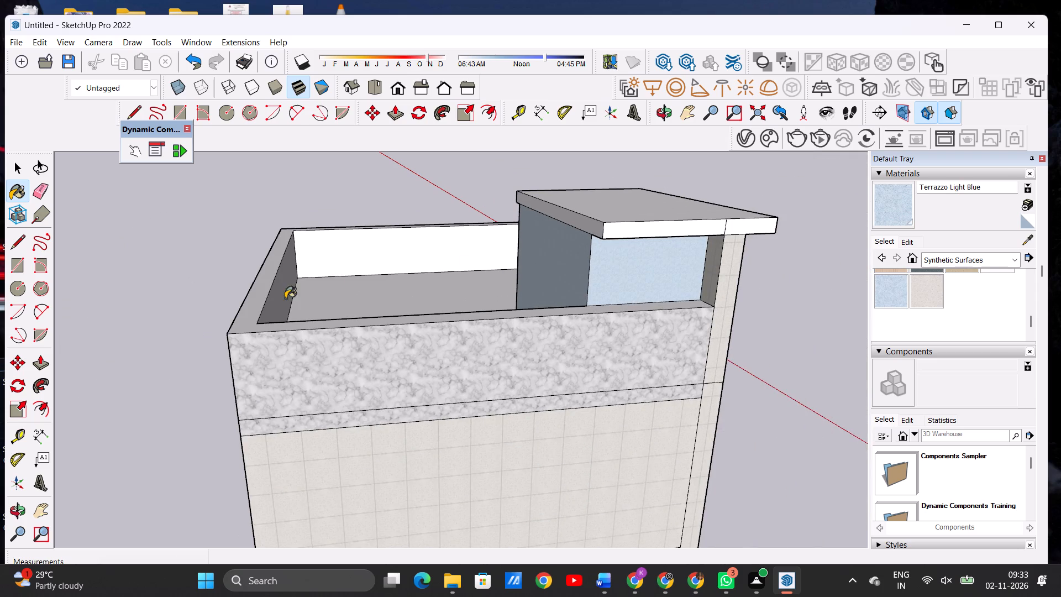
scroll(301, 311, "up", 13)
left_click(275, 312)
left_click(314, 286)
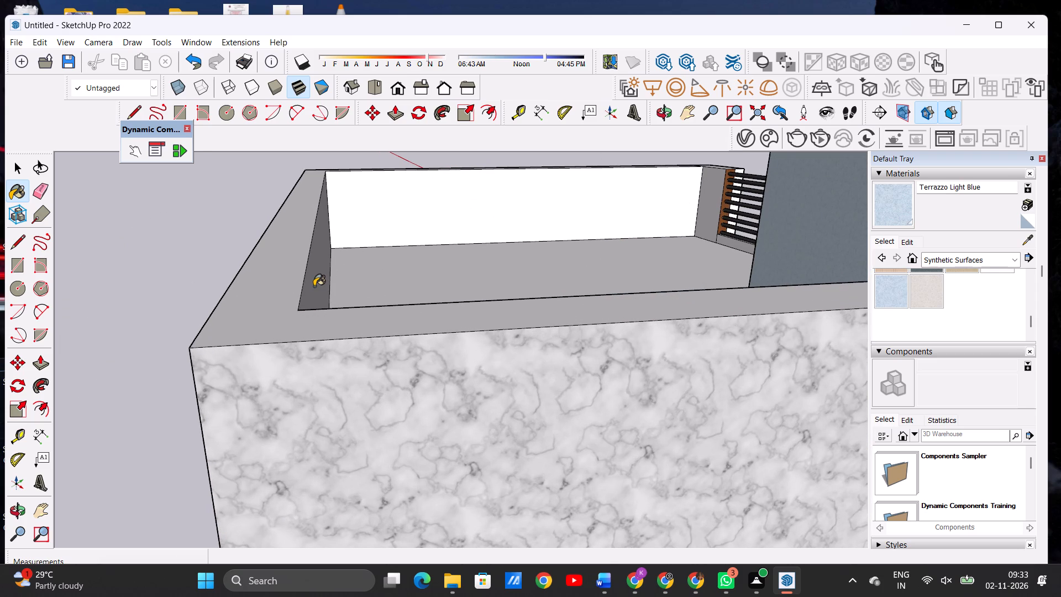
left_click(358, 218)
scroll(358, 277, "down", 13)
scroll(489, 290, "down", 1)
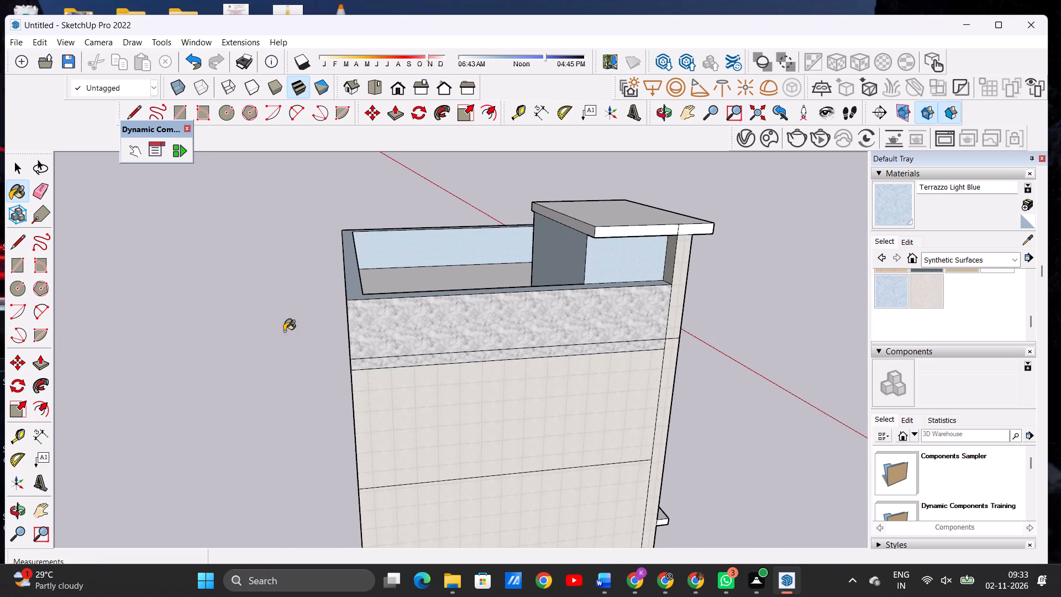
Apply Terrazzo Light Blue to the rooftop room's wall and base strip beside the railing, and the remaining white inner parapet face.
left_click(659, 114)
left_click_drag(671, 221, 362, 255)
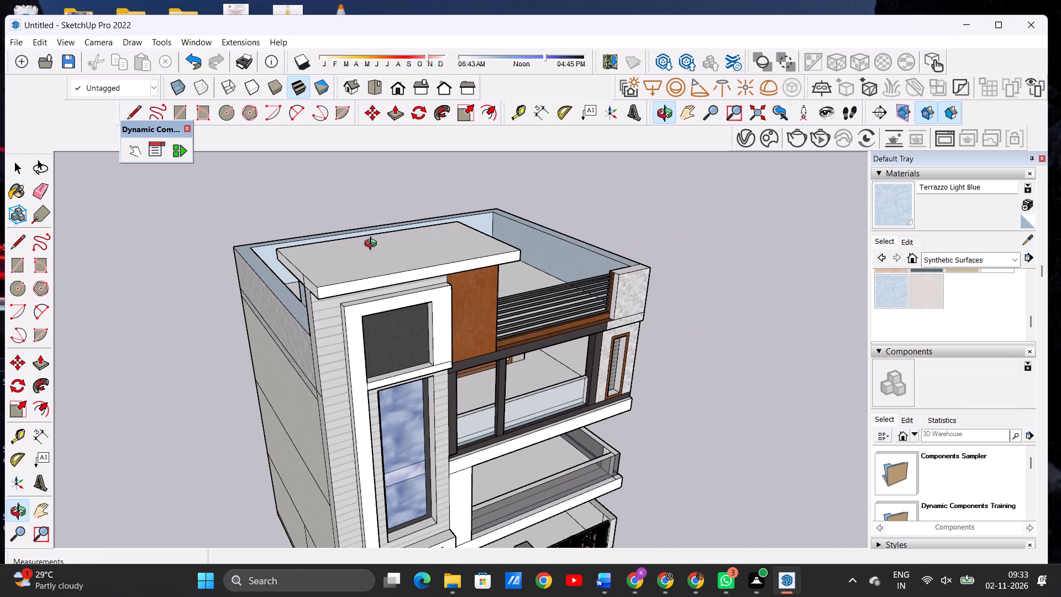
left_click_drag(503, 259, 476, 259)
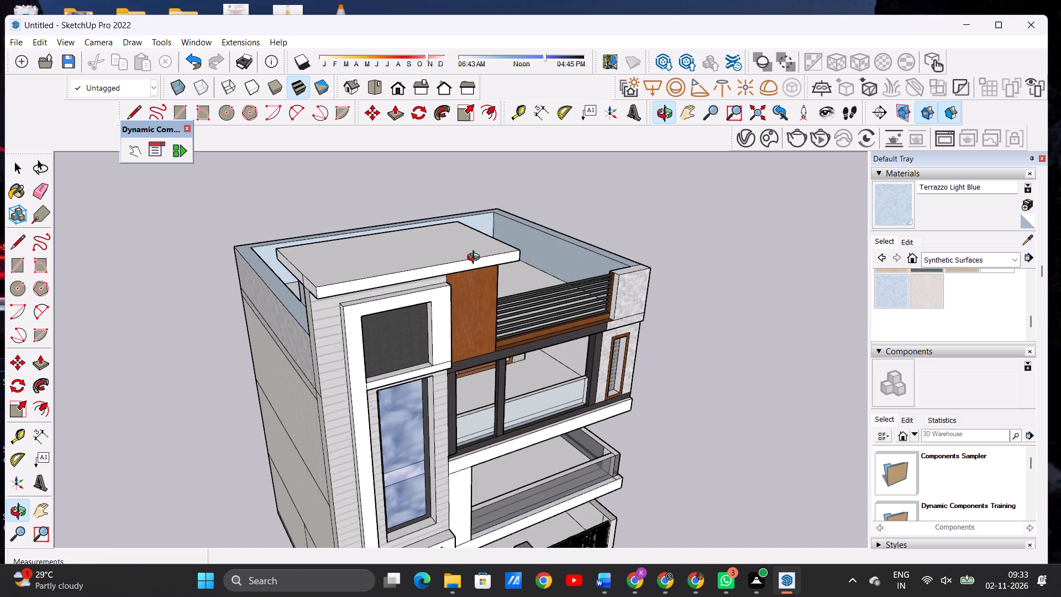
left_click_drag(476, 259, 308, 210)
left_click_drag(481, 227, 248, 279)
scroll(464, 279, "up", 6)
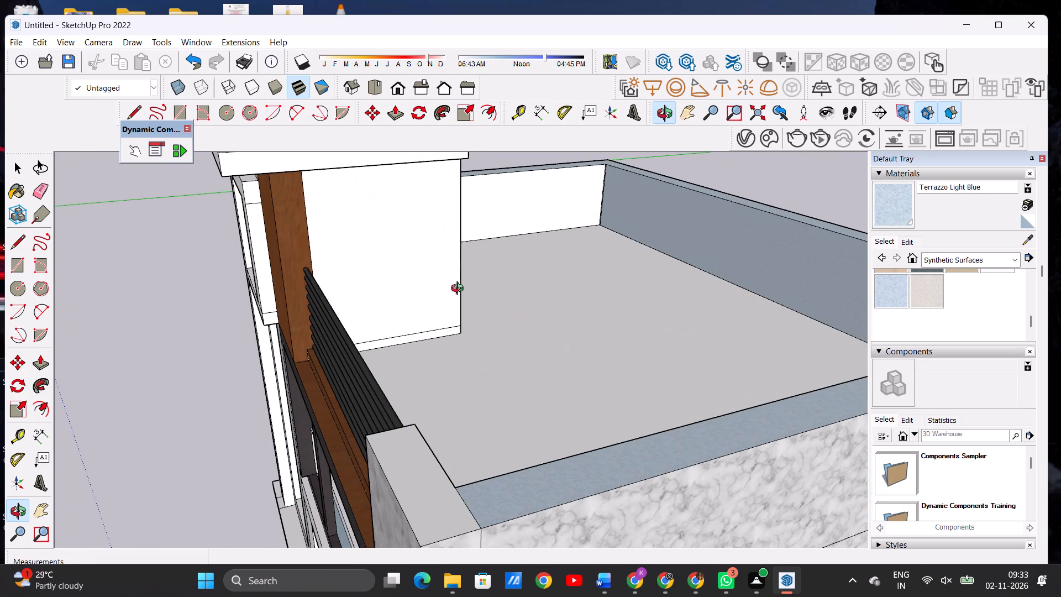
left_click(897, 292)
scroll(468, 342, "up", 6)
left_click(438, 326)
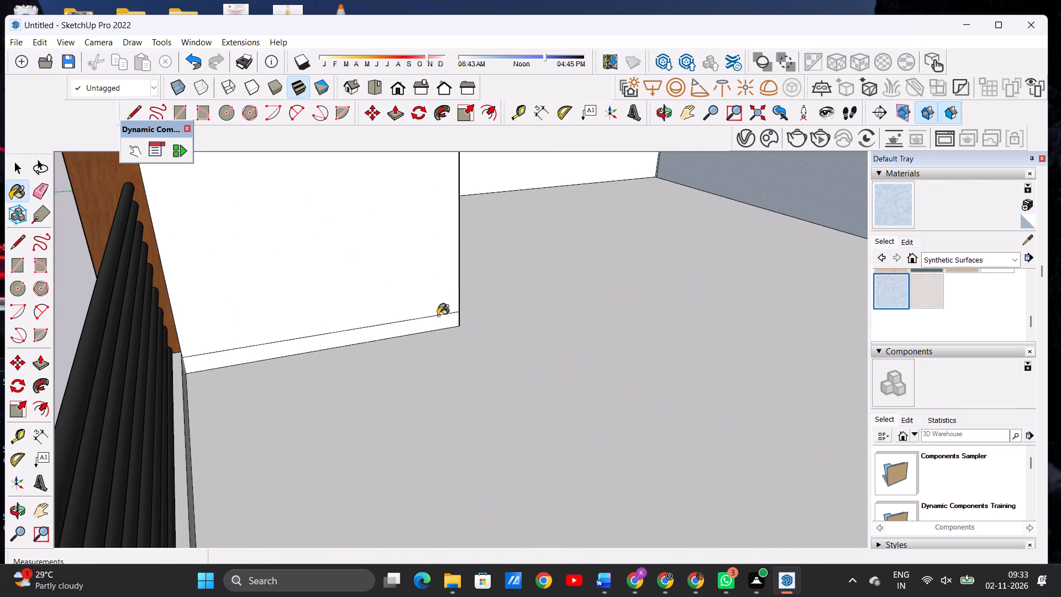
left_click(437, 285)
scroll(475, 313, "down", 13)
scroll(522, 228, "up", 4)
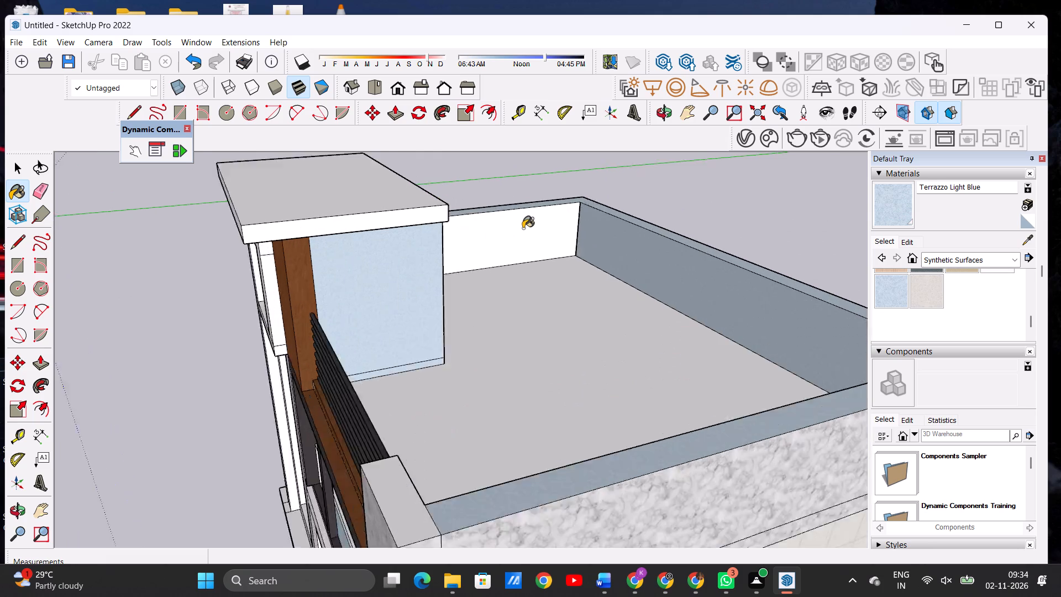
scroll(523, 228, "up", 2)
left_click(520, 230)
Examine the house's front elevation and the wood-clad ground-floor panel of the tower.
left_click(664, 110)
left_click_drag(411, 360, 524, 337)
scroll(459, 320, "down", 15)
left_click_drag(360, 353, 571, 273)
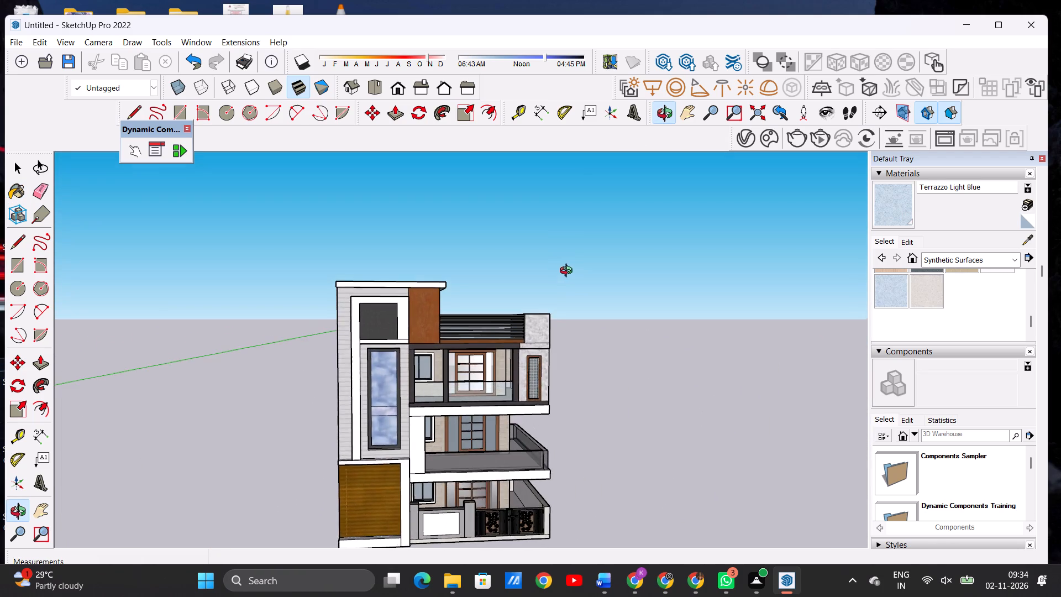
scroll(549, 269, "down", 10)
left_click_drag(510, 406, 475, 401)
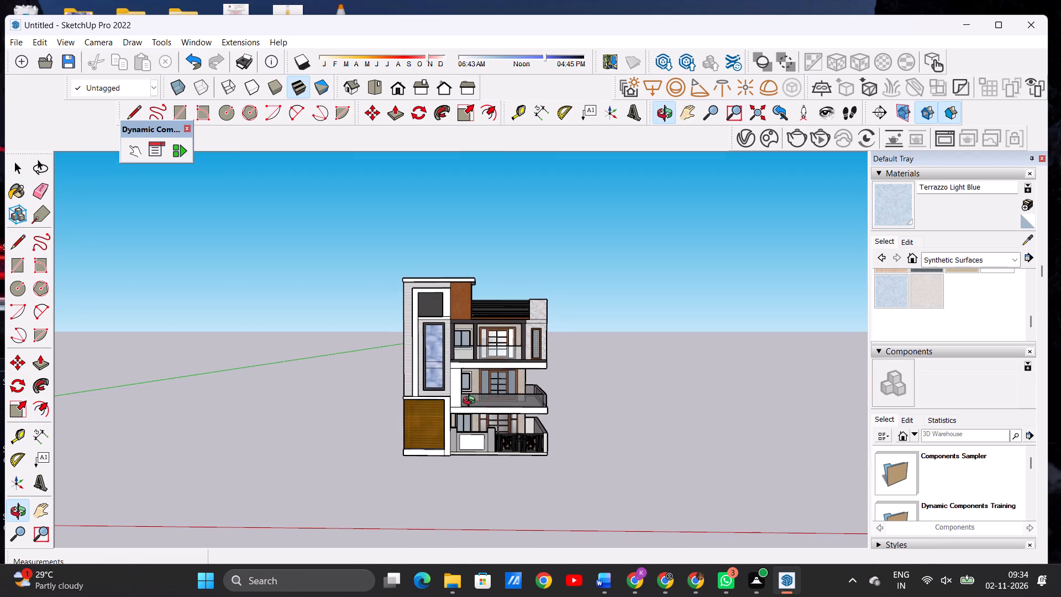
left_click(469, 402)
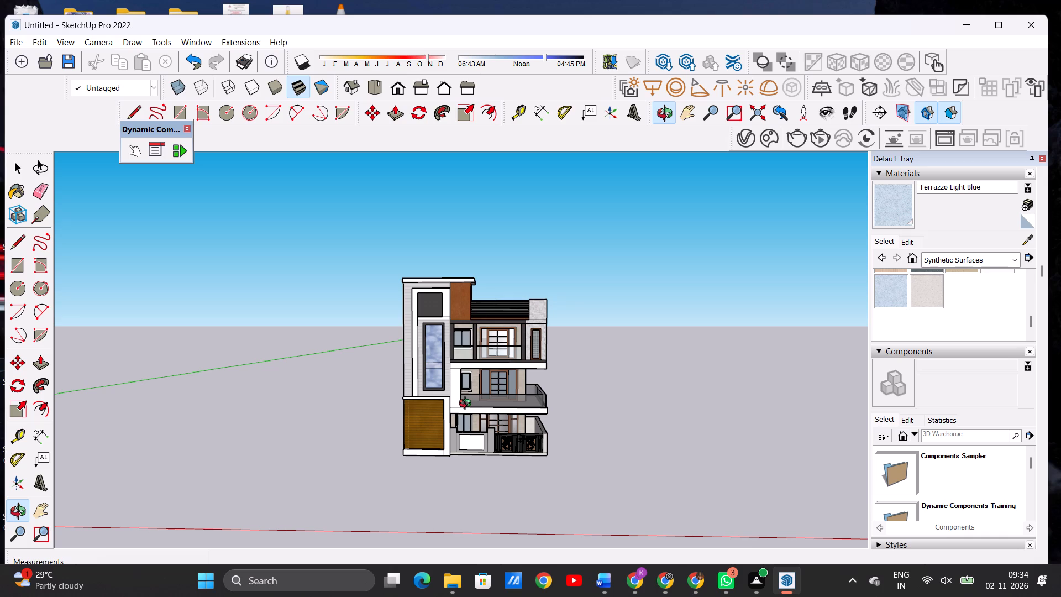
scroll(444, 422, "up", 20)
scroll(444, 422, "up", 1)
key("space")
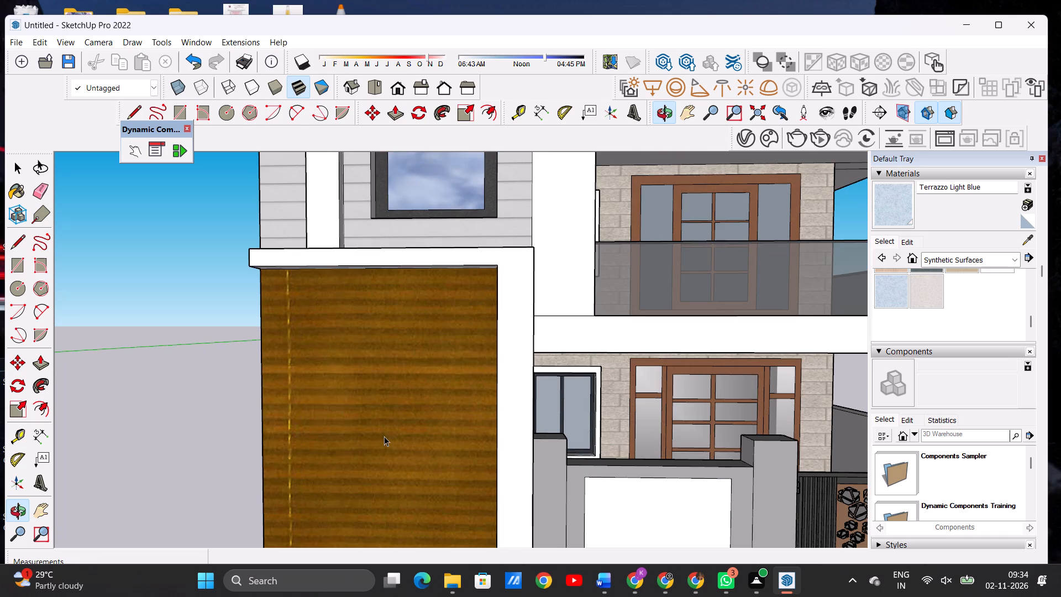
key("space")
scroll(500, 413, "down", 13)
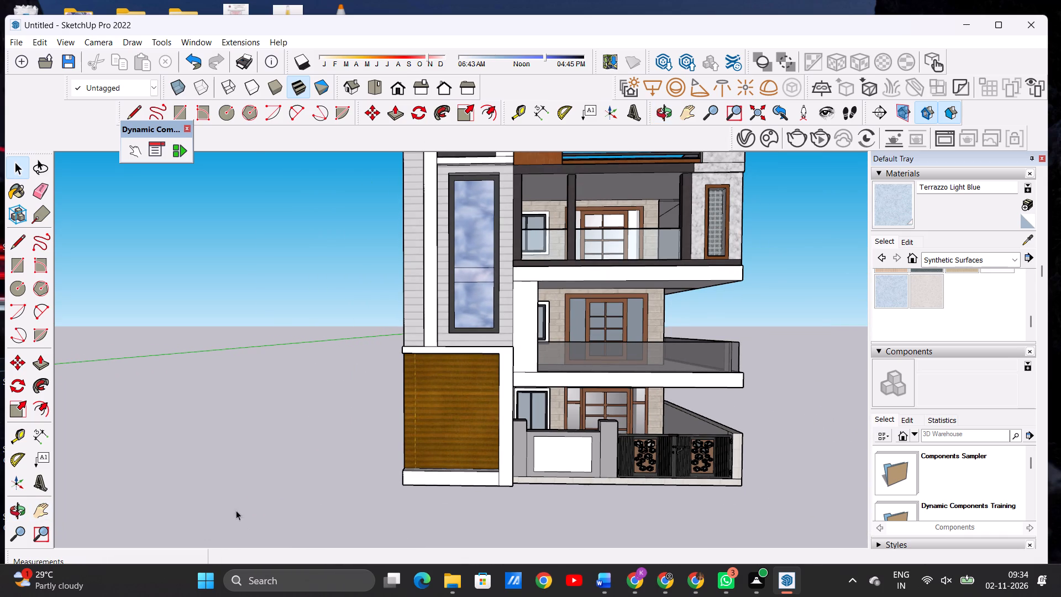
Start a 3D text with WELCOMES on the first line and YOU on the second.
left_click(40, 485)
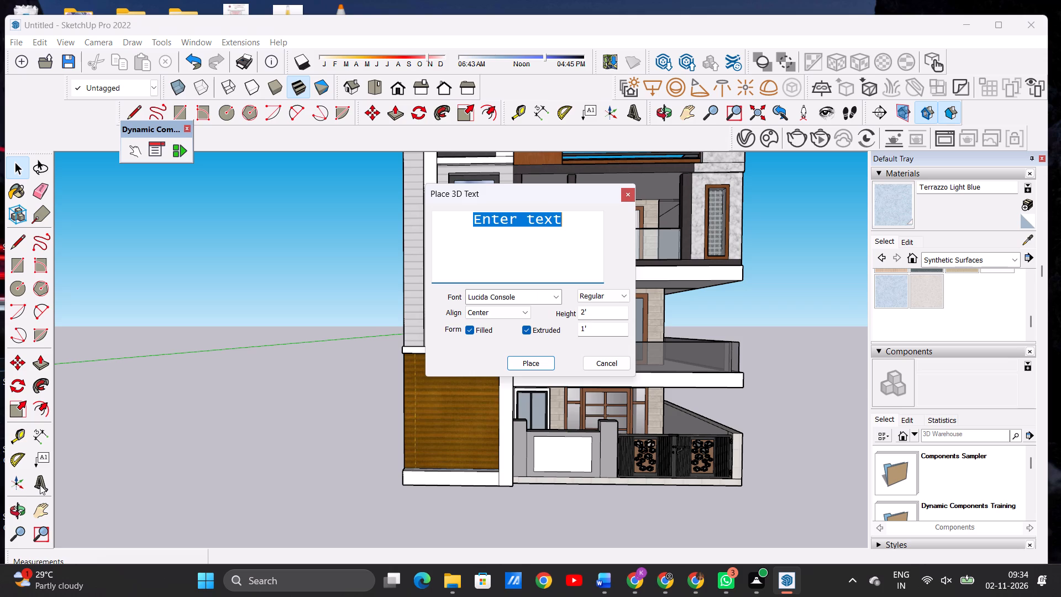
key("BackSpace")
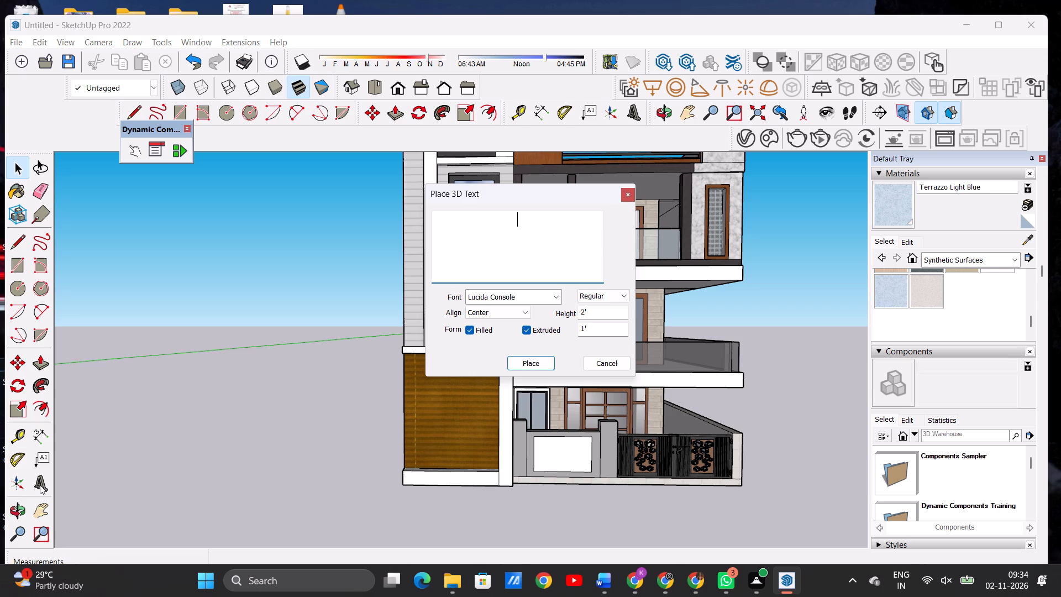
type("WE")
type("LCOM")
type("ES")
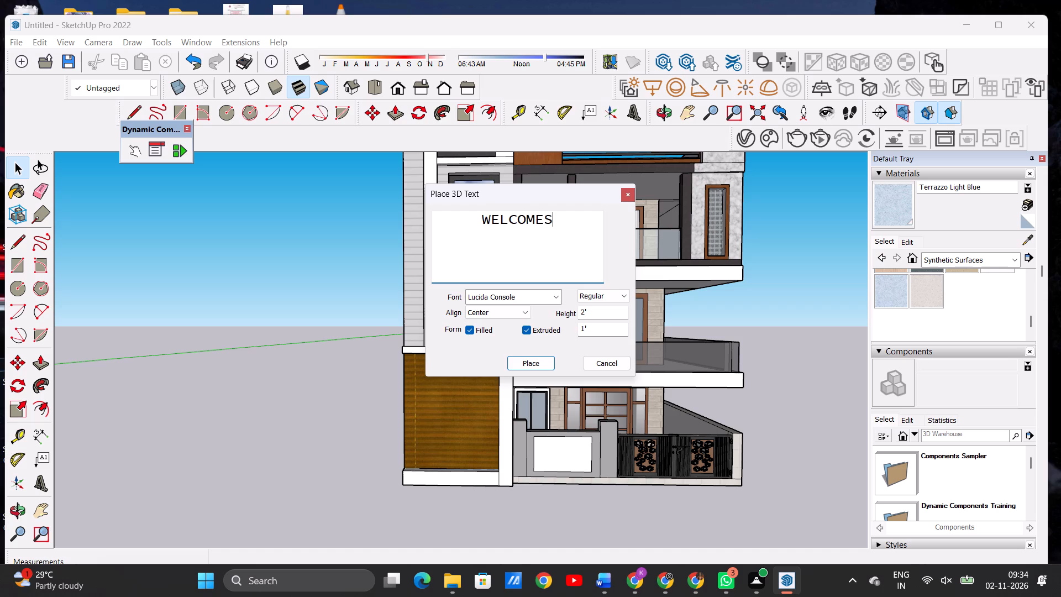
key("Return")
type("YOU")
key("Return")
Add MY HOME as a third line of the 3D text, offset with leading spaces beneath YOU.
scroll(548, 243, "up", 1)
scroll(548, 243, "down", 1)
scroll(548, 243, "up", 2)
double_click(532, 243)
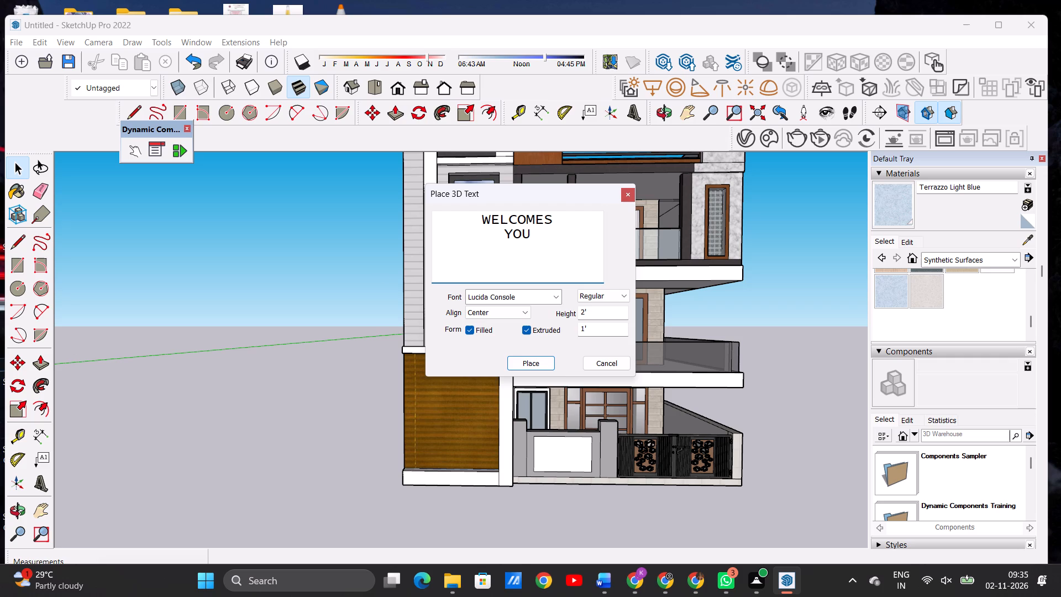
key("Right")
key("Right")
key("Right")
key("Right")
key("Right")
key("Right")
key("Right")
key("space")
key("space")
key("space")
key("space")
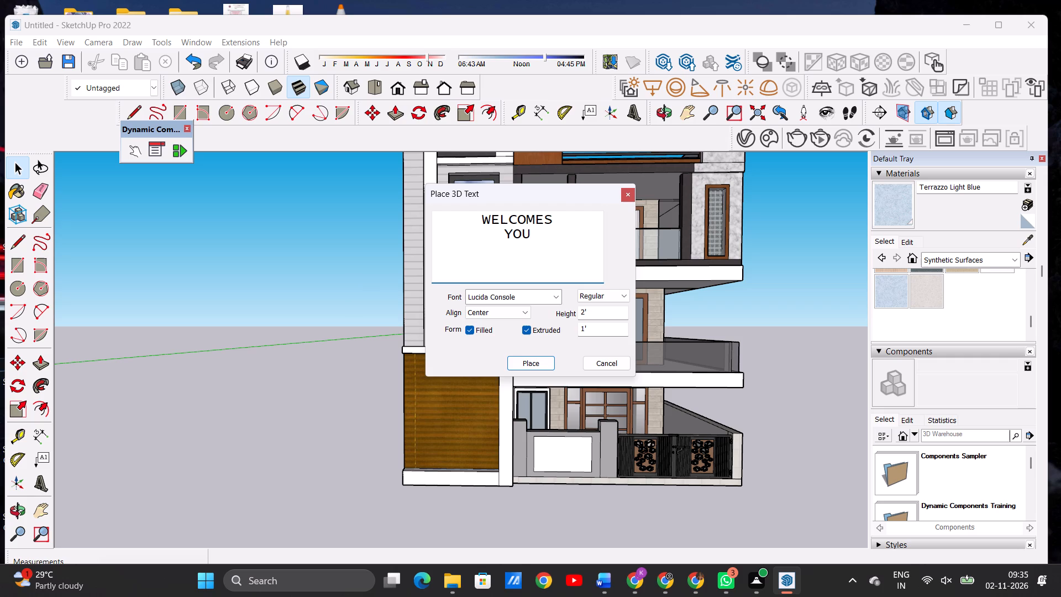
type("MY")
key("space")
type("HOME")
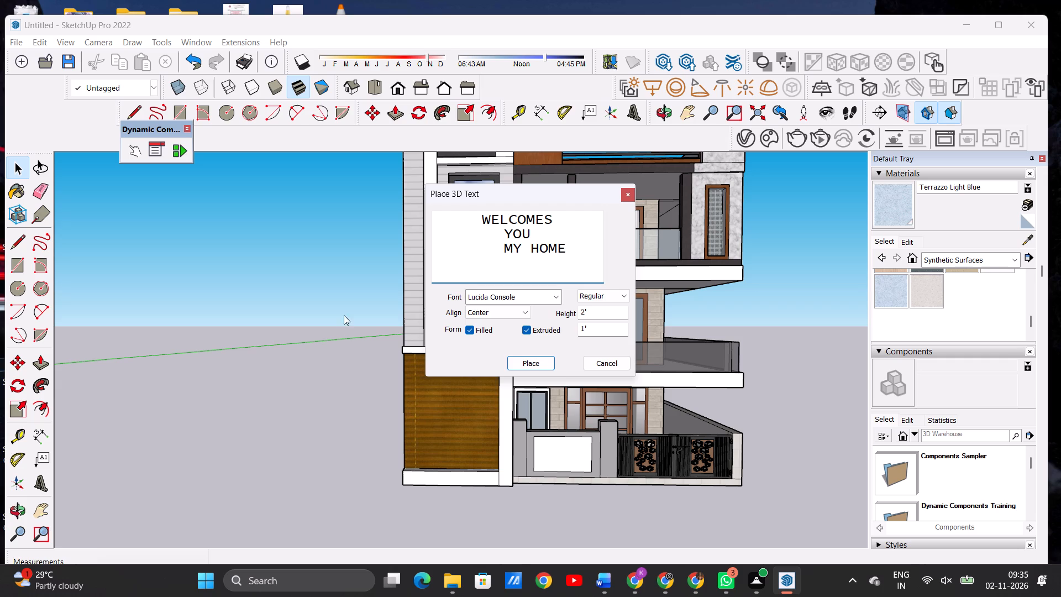
Place the 3D text on the wood-clad ground-floor panel of the tower.
left_click(537, 363)
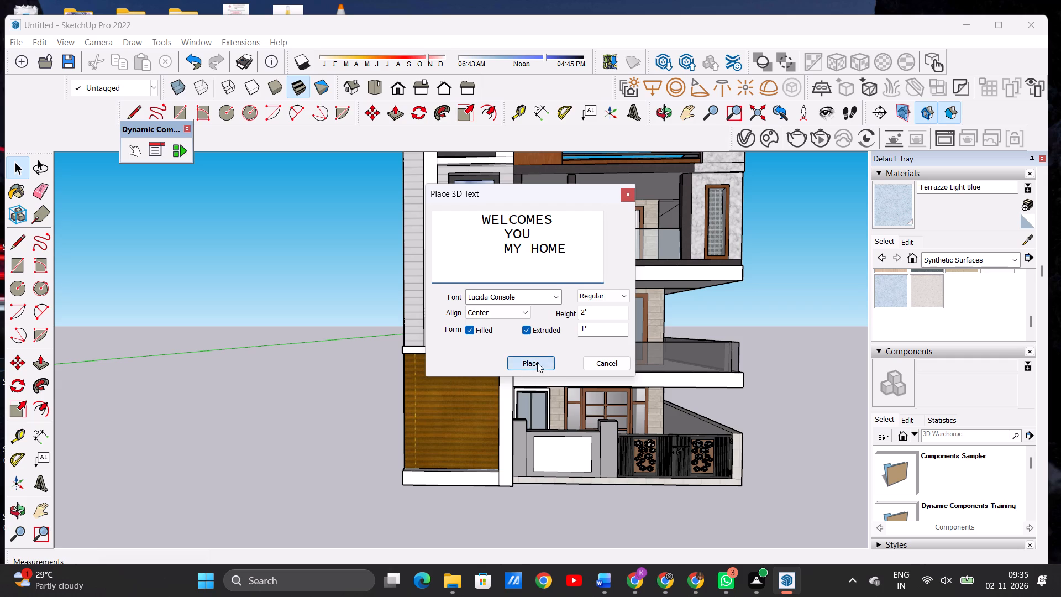
left_click(419, 447)
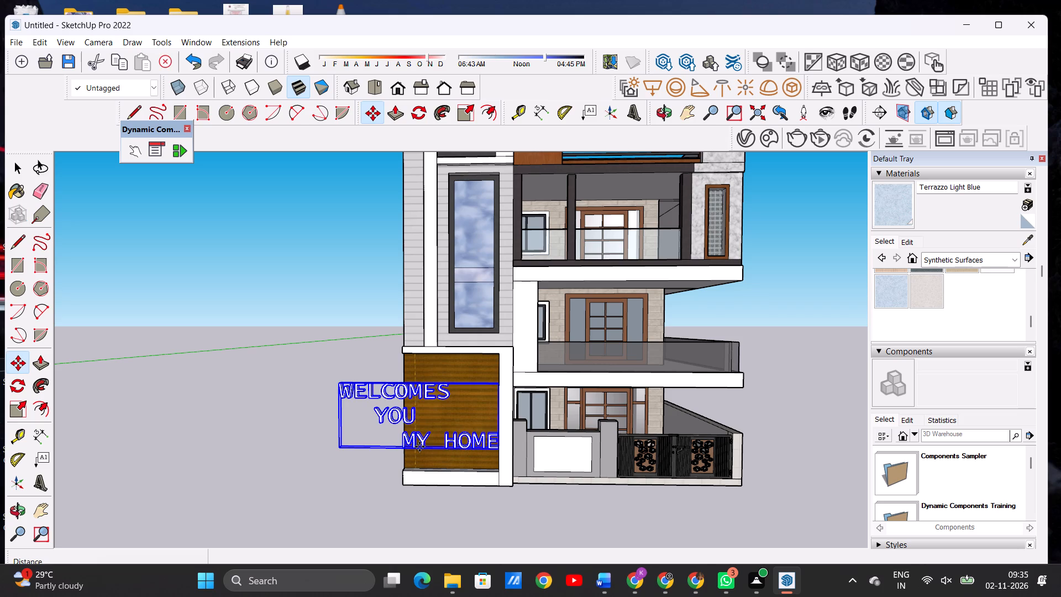
key("space")
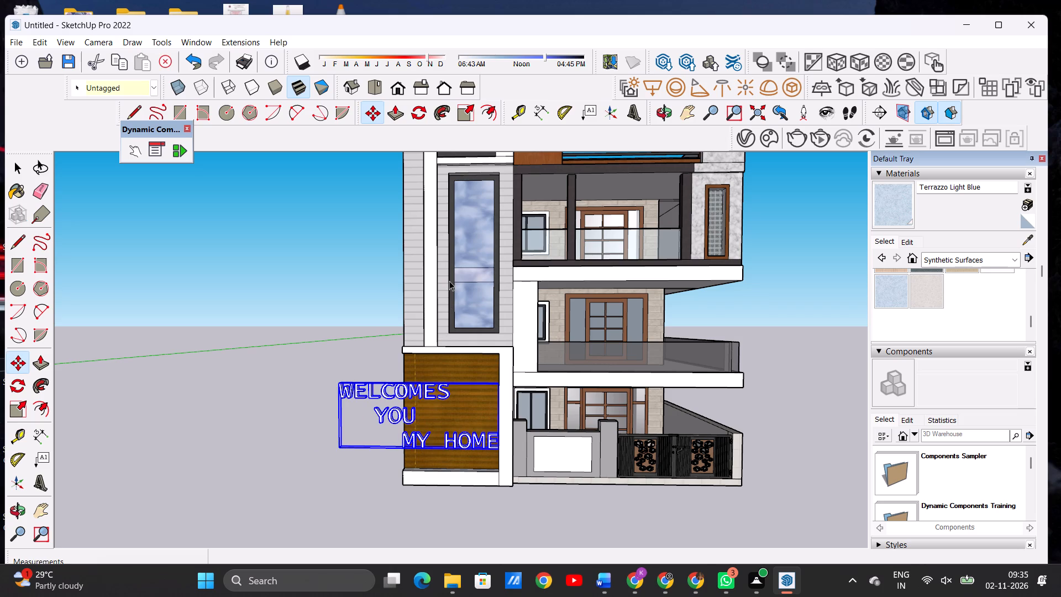
Scale the lettering's width to about 0.55 so it fits within the wood-clad panel.
left_click(466, 119)
scroll(356, 426, "up", 9)
left_click(301, 386)
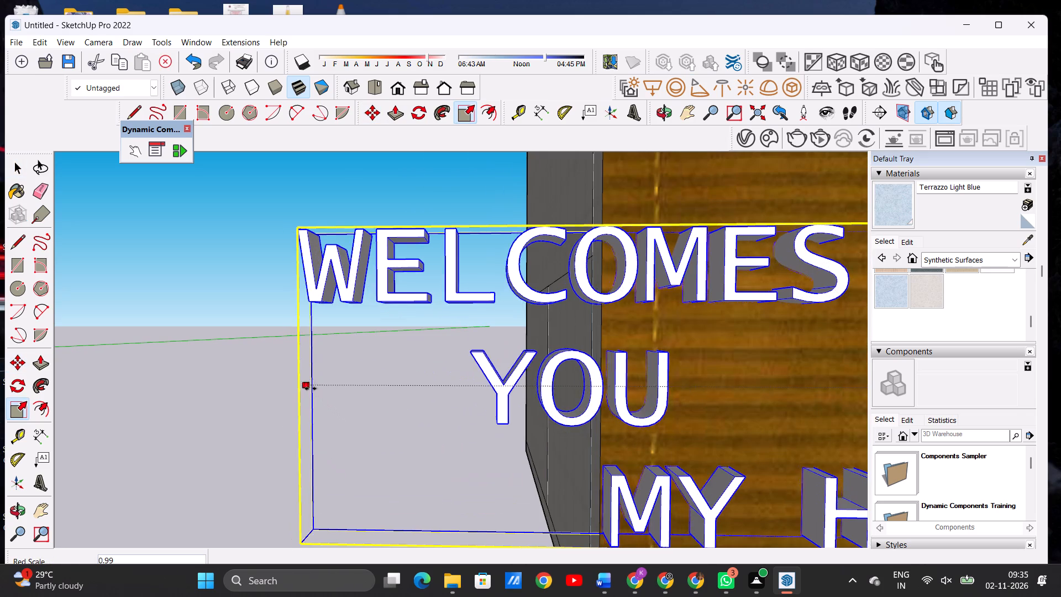
scroll(340, 392, "down", 12)
scroll(399, 382, "up", 4)
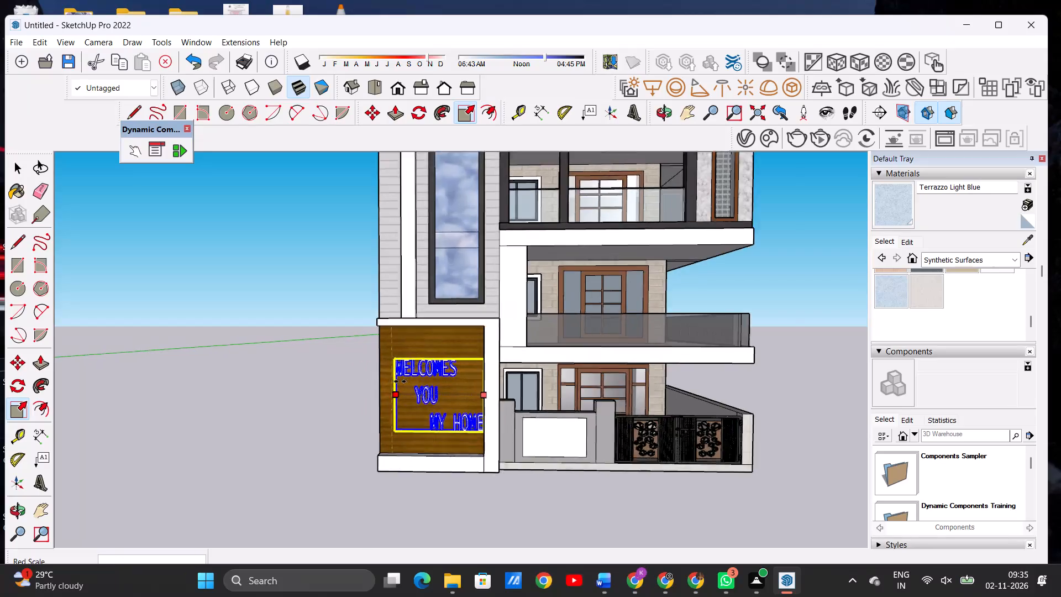
scroll(400, 381, "up", 7)
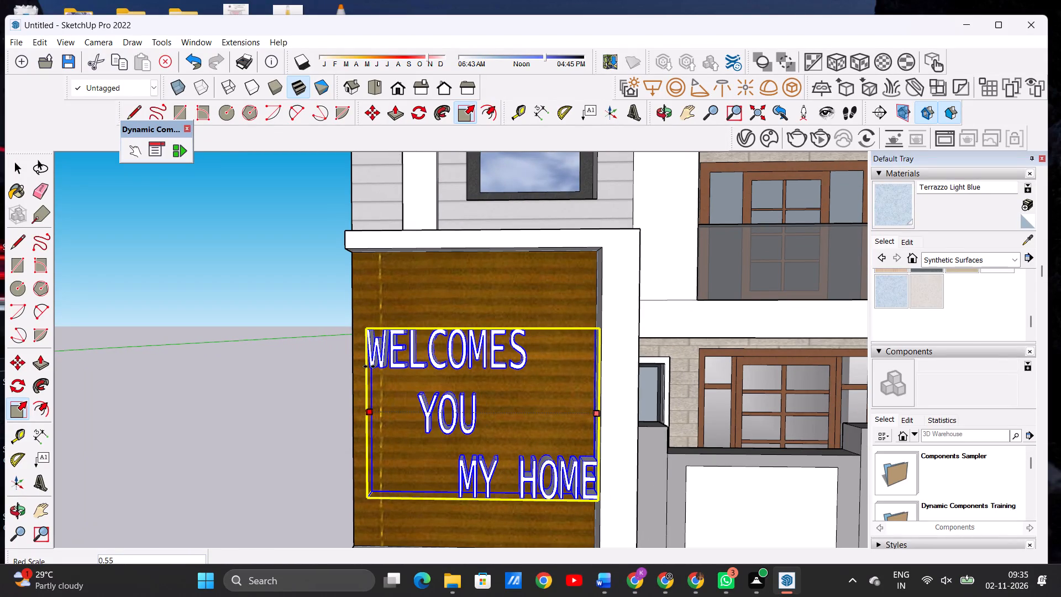
left_click(369, 366)
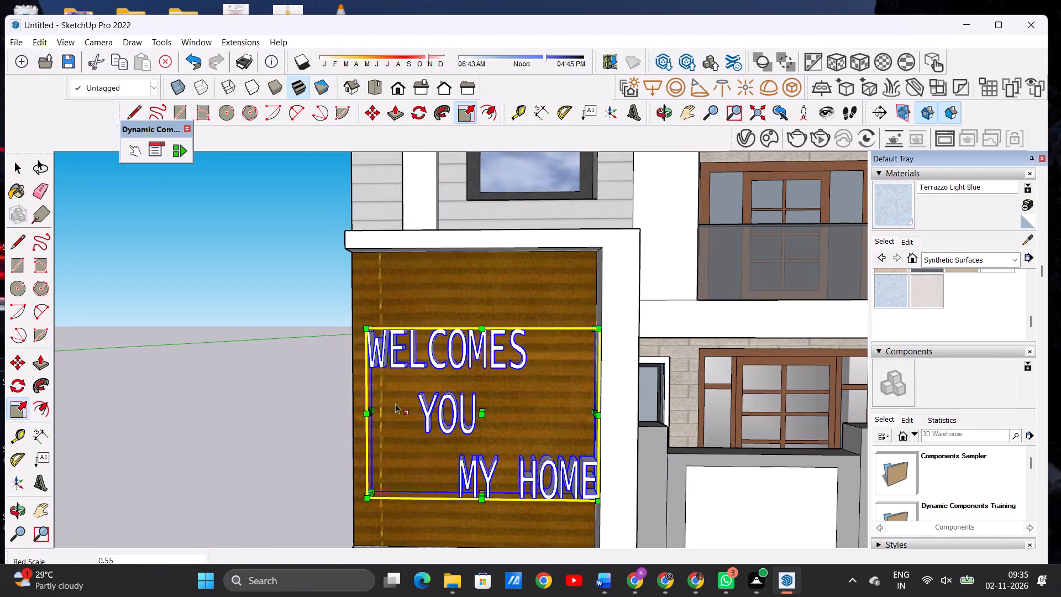
Scale the lettering's height to about 0.50, keeping its top edge in place.
left_click(485, 491)
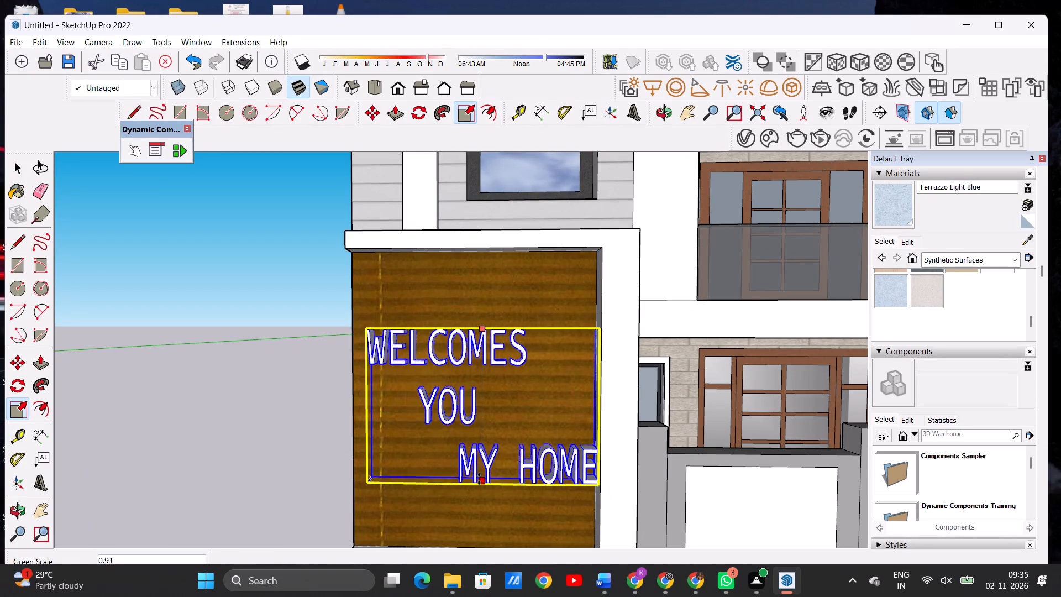
left_click(476, 411)
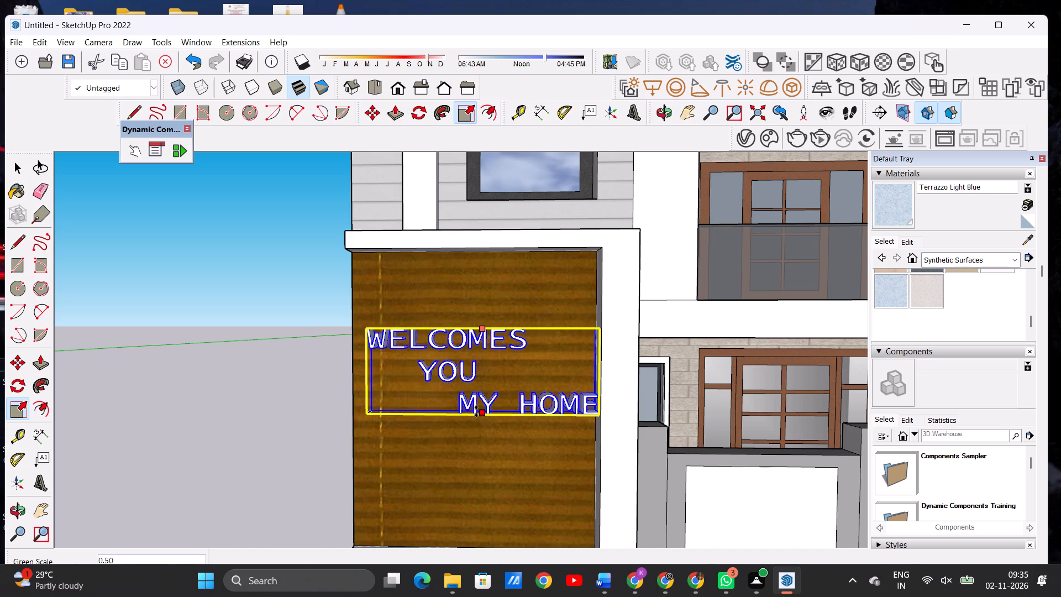
scroll(474, 439, "down", 9)
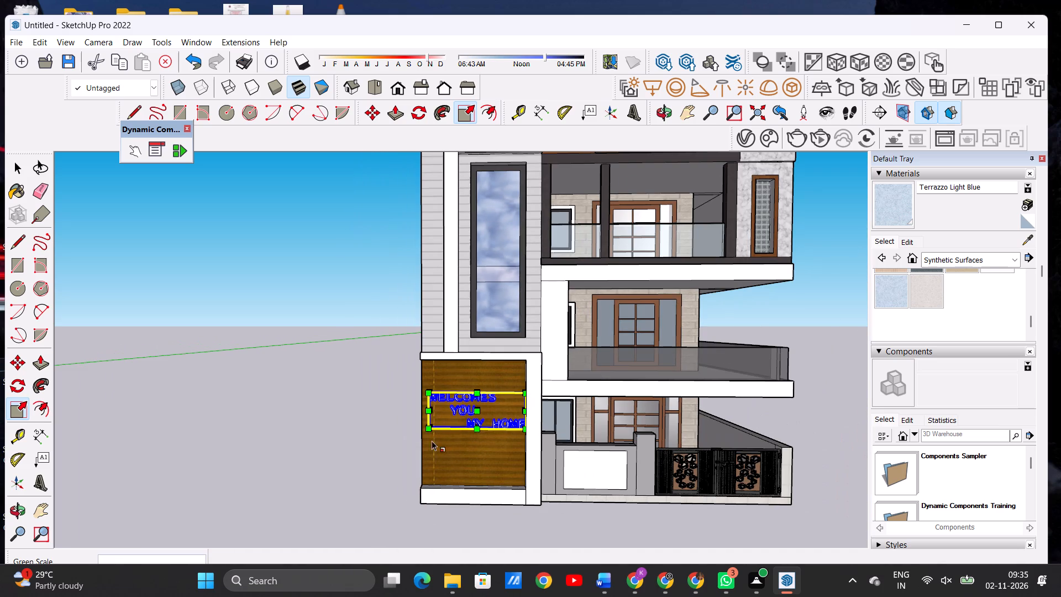
key("space")
left_click(376, 433)
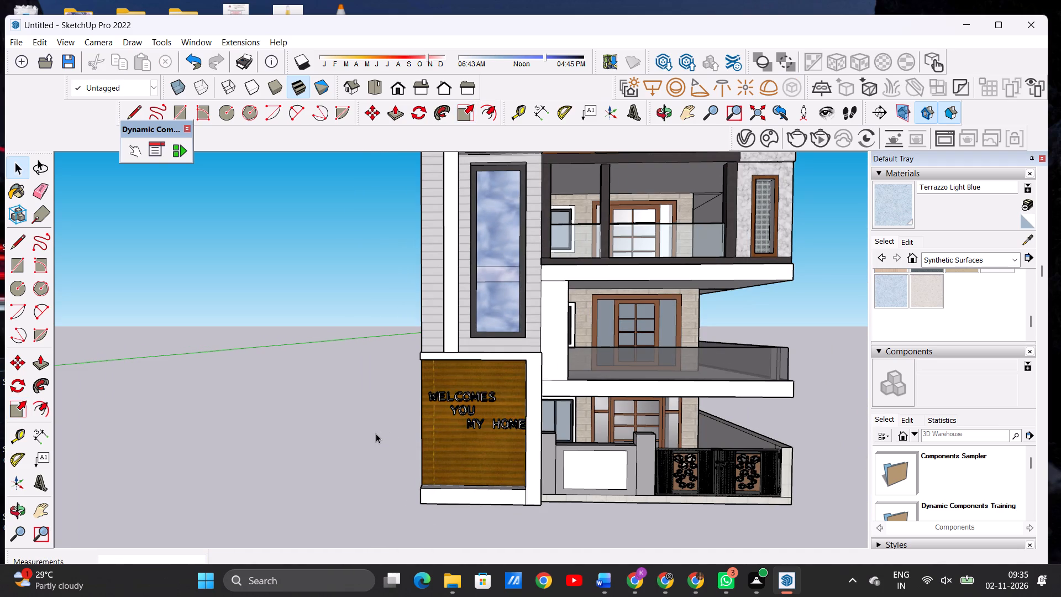
Scale the lettering's width to about 0.9 from its MY HOME end, leaving a gap before the panel's side edge.
scroll(476, 406, "up", 12)
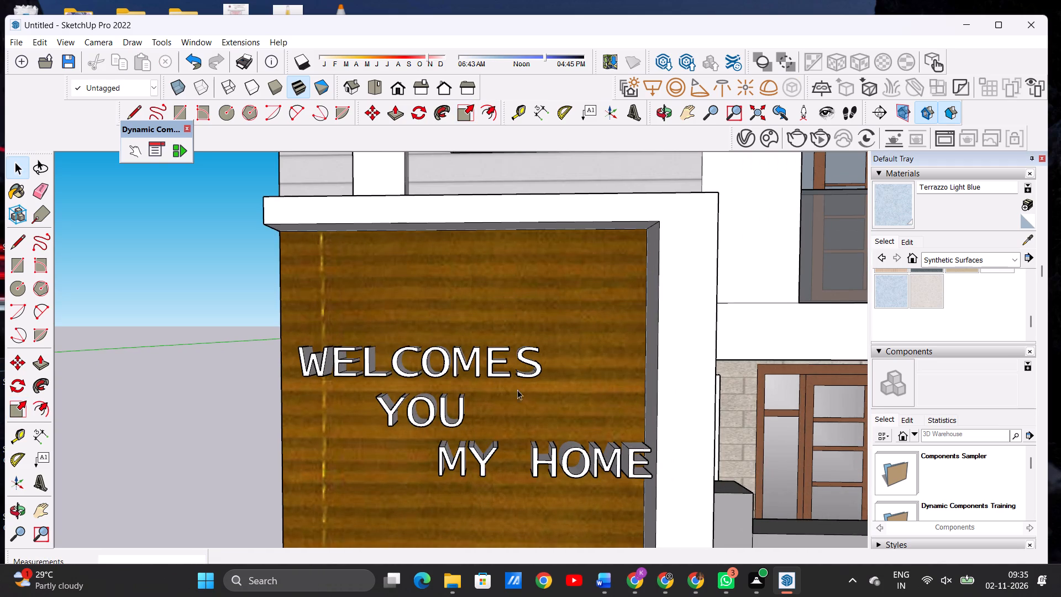
scroll(518, 394, "up", 1)
scroll(513, 402, "down", 10)
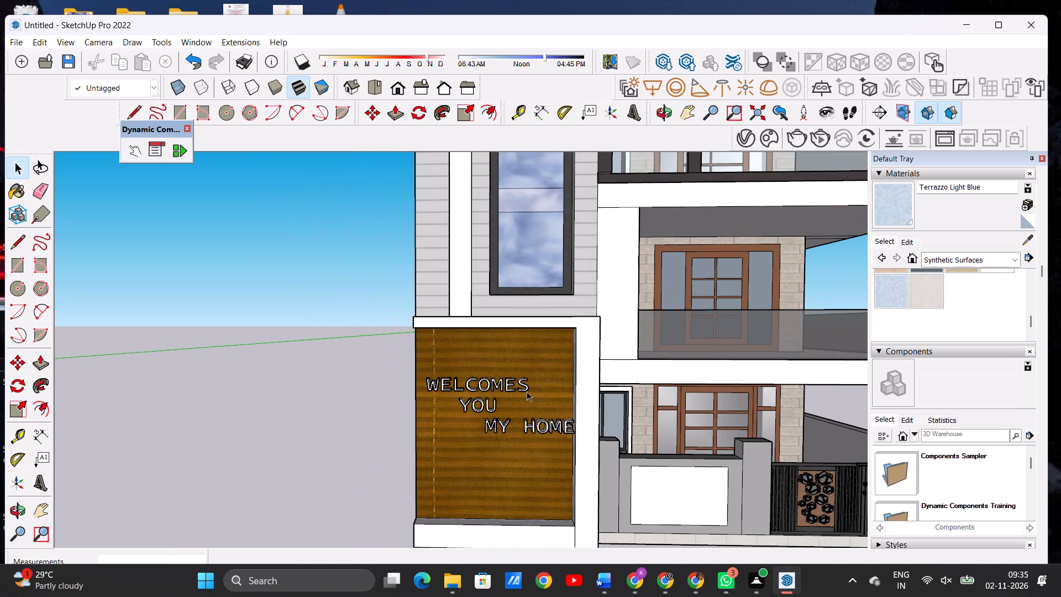
scroll(516, 436, "down", 1)
scroll(516, 436, "up", 6)
left_click(496, 418)
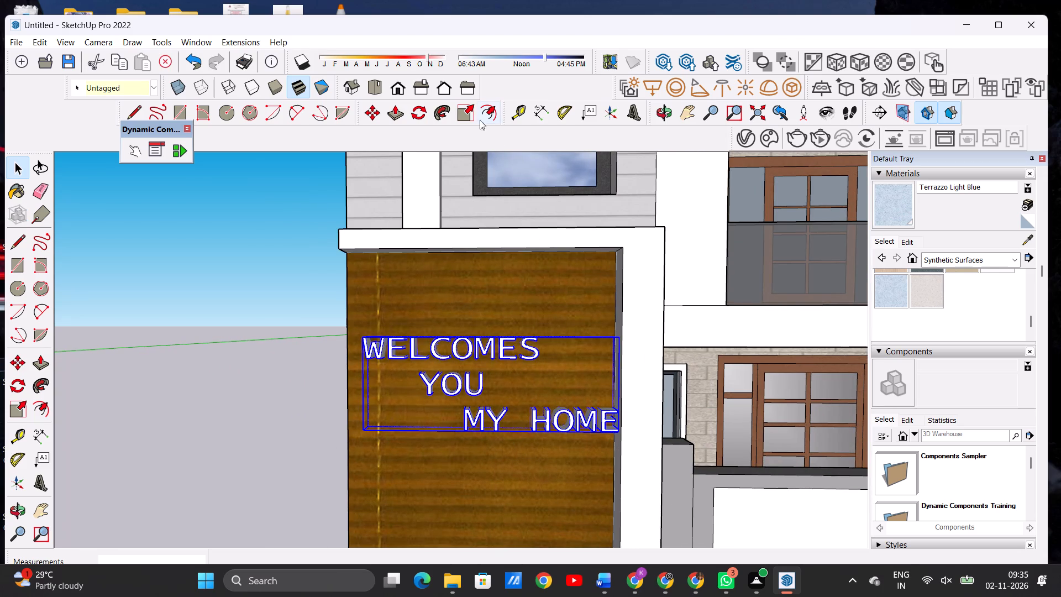
left_click(468, 103)
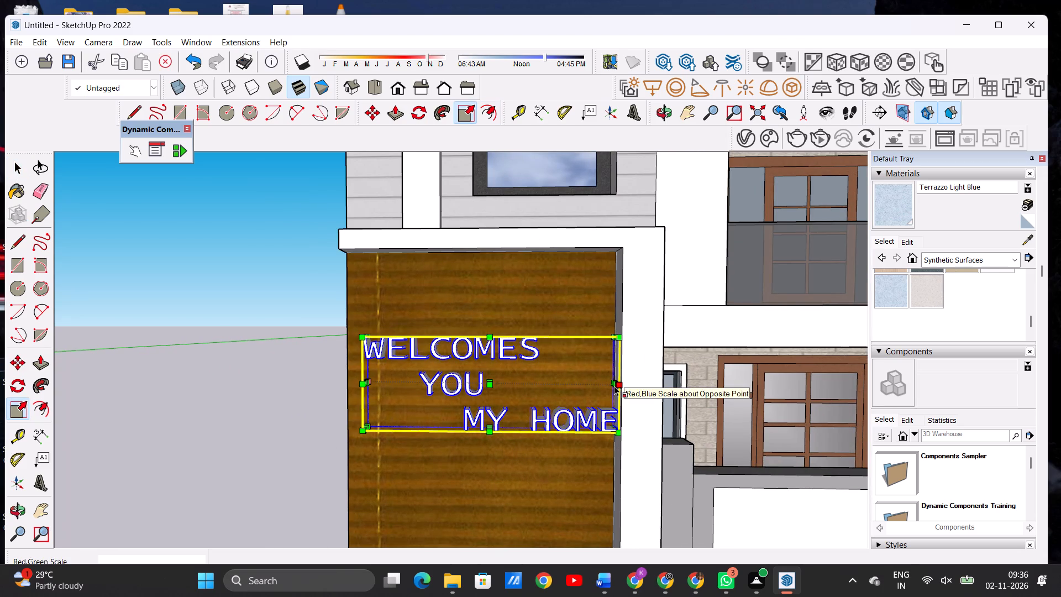
left_click(612, 384)
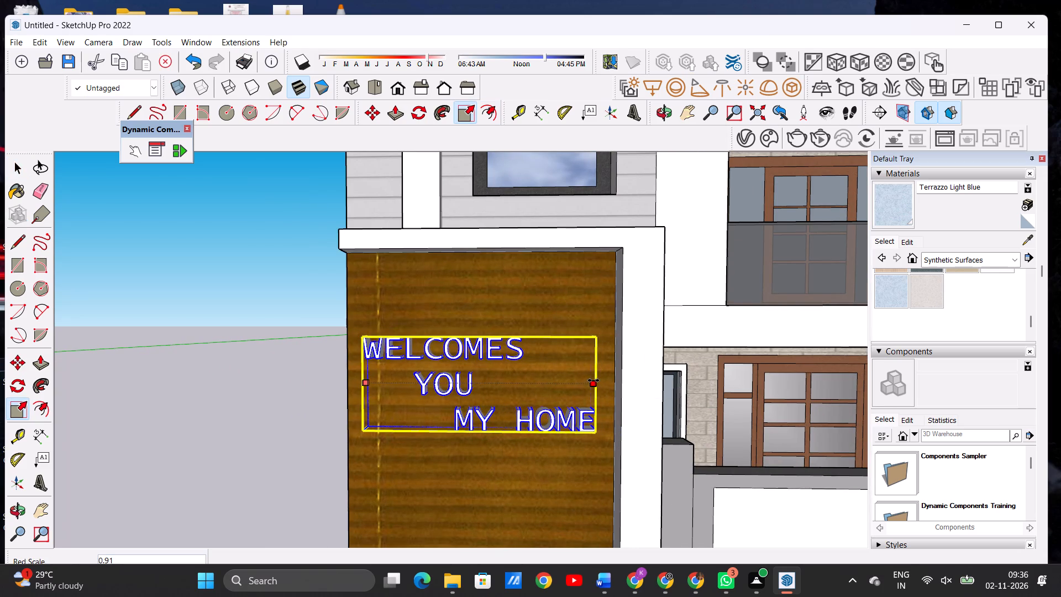
left_click(589, 380)
key("space")
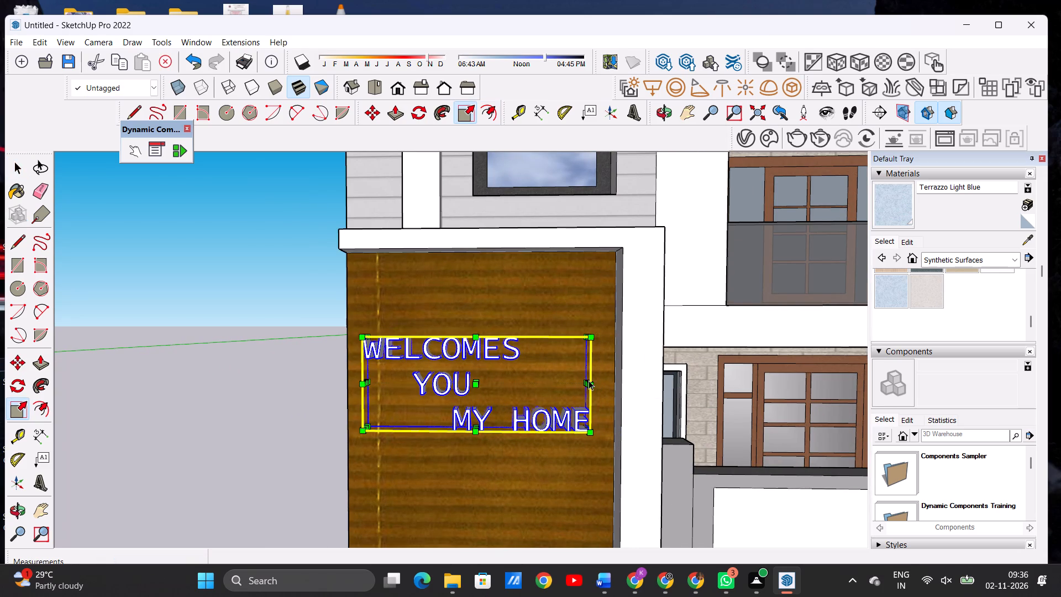
Scale the lettering's height to about 0.82 from its bottom edge.
left_click(467, 119)
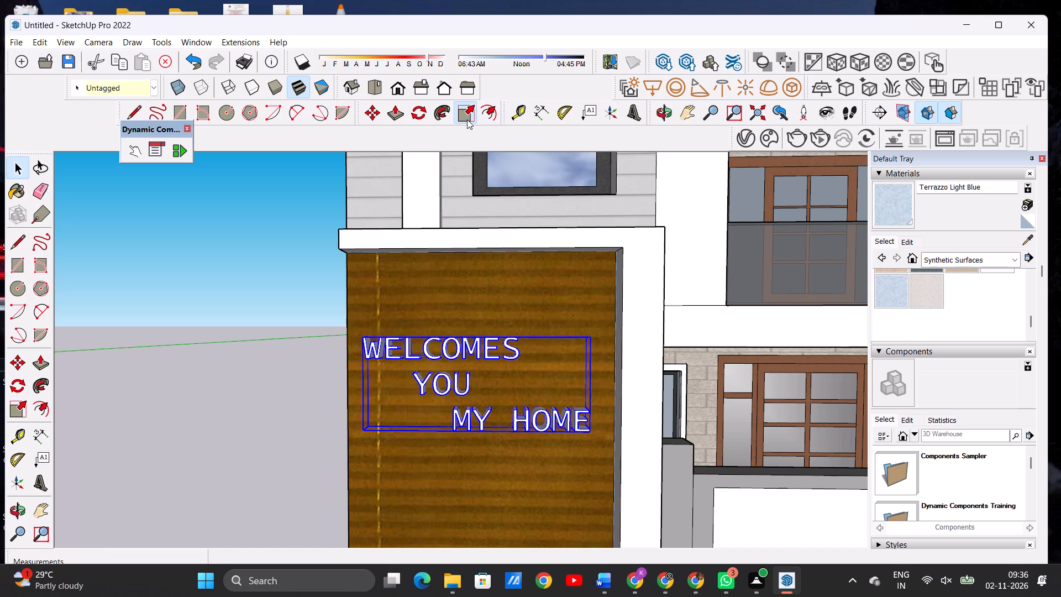
scroll(481, 421, "up", 5)
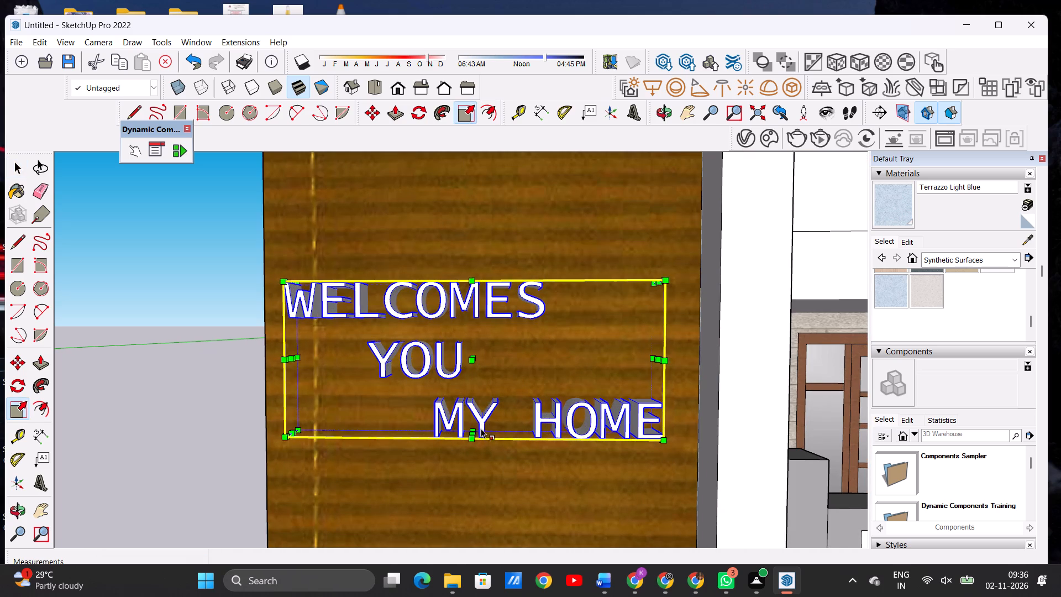
left_click(477, 431)
left_click(479, 408)
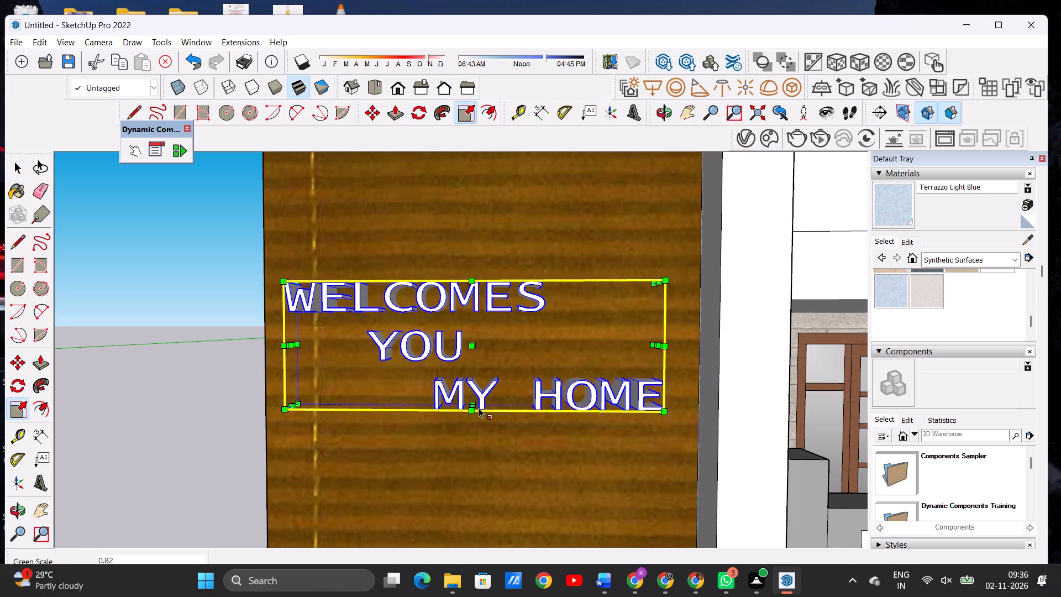
scroll(479, 402, "down", 6)
key("space")
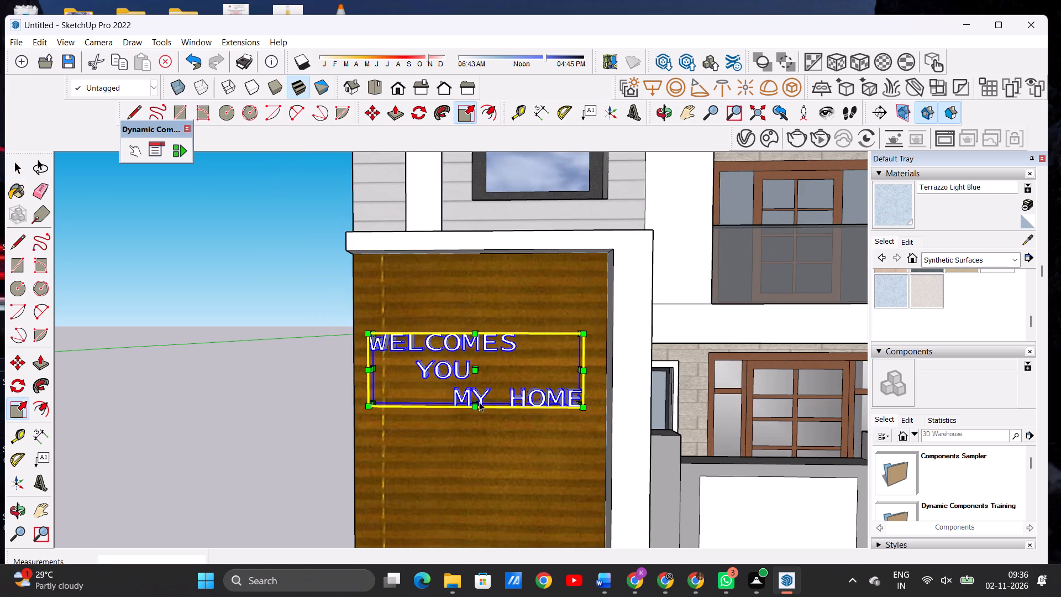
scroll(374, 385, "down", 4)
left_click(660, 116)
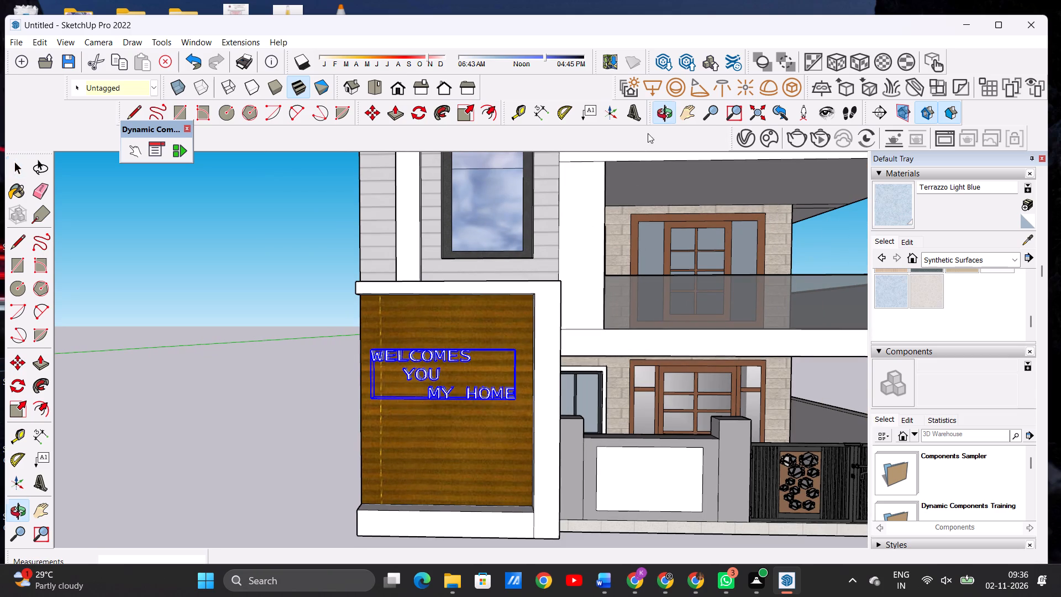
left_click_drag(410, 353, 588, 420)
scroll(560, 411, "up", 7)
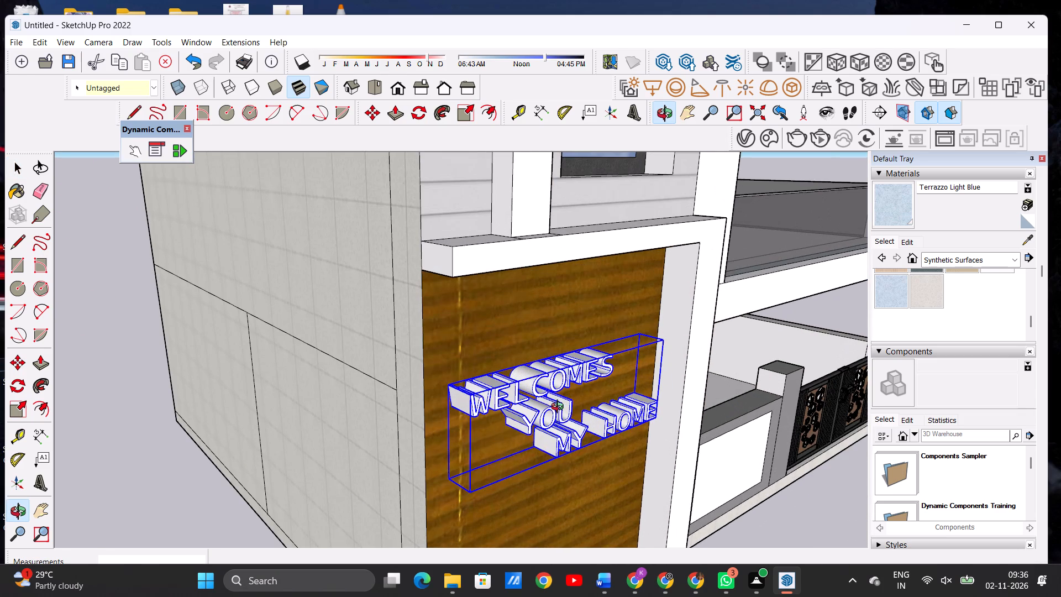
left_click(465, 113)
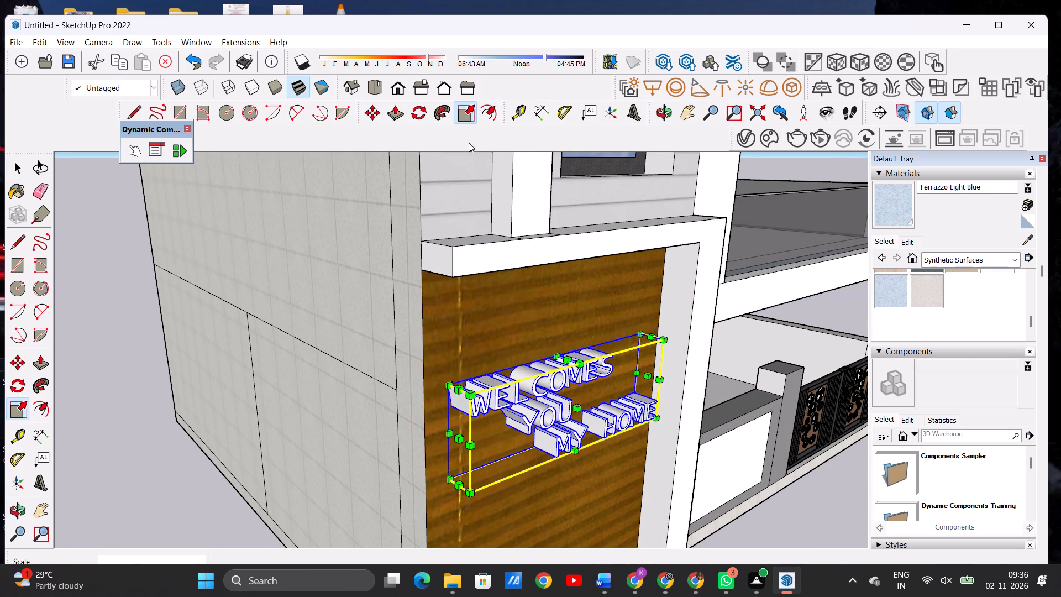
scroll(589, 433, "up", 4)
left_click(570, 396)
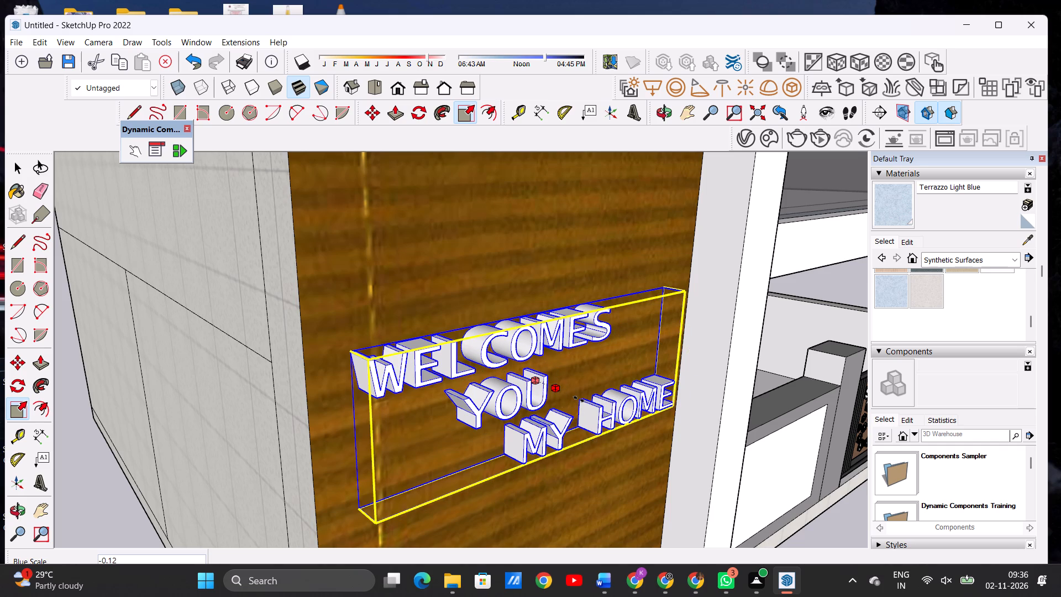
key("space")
Scale the lettering's depth to about 0.23 toward the wood-clad panel, and clear the selection.
left_click(468, 120)
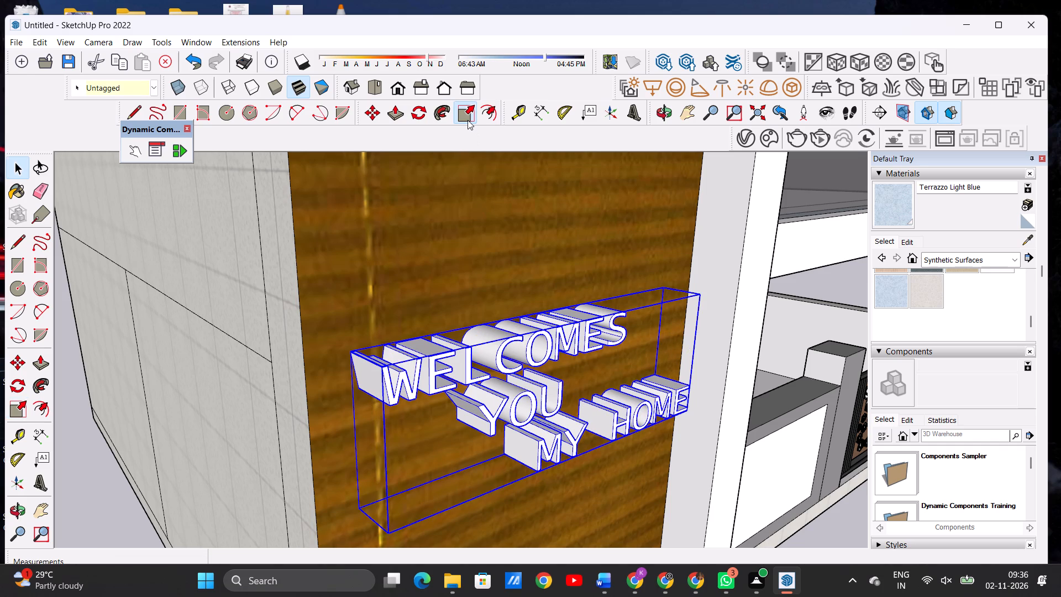
left_click(574, 390)
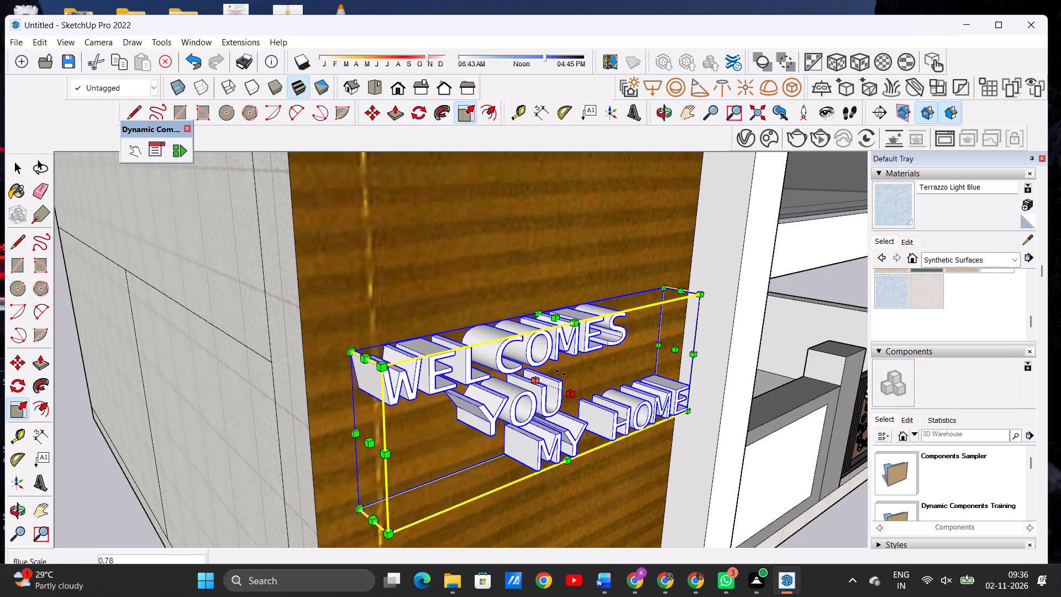
left_click(552, 360)
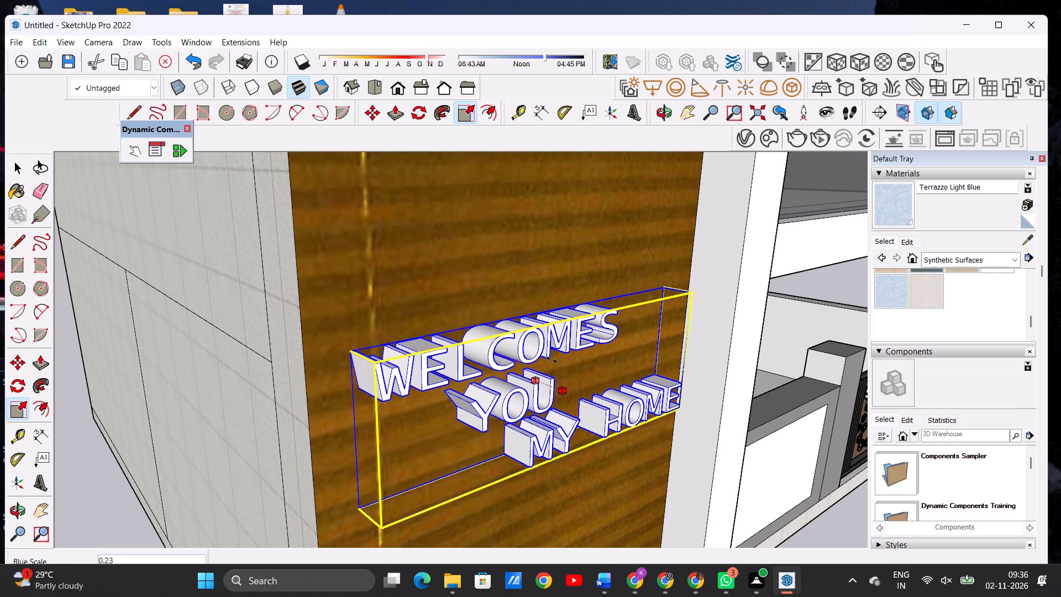
key("space")
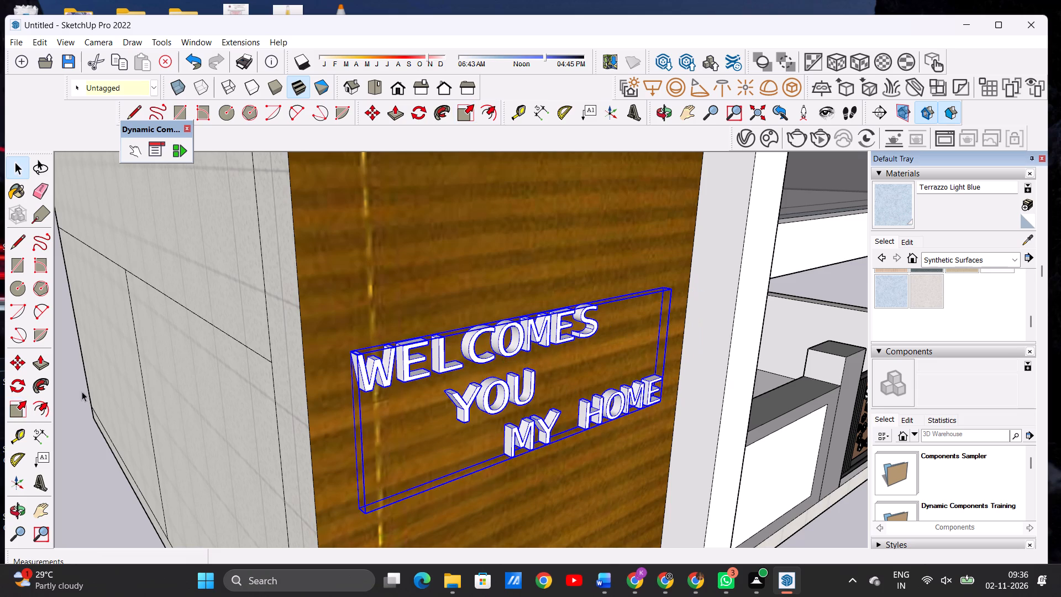
left_click(86, 398)
left_click(81, 449)
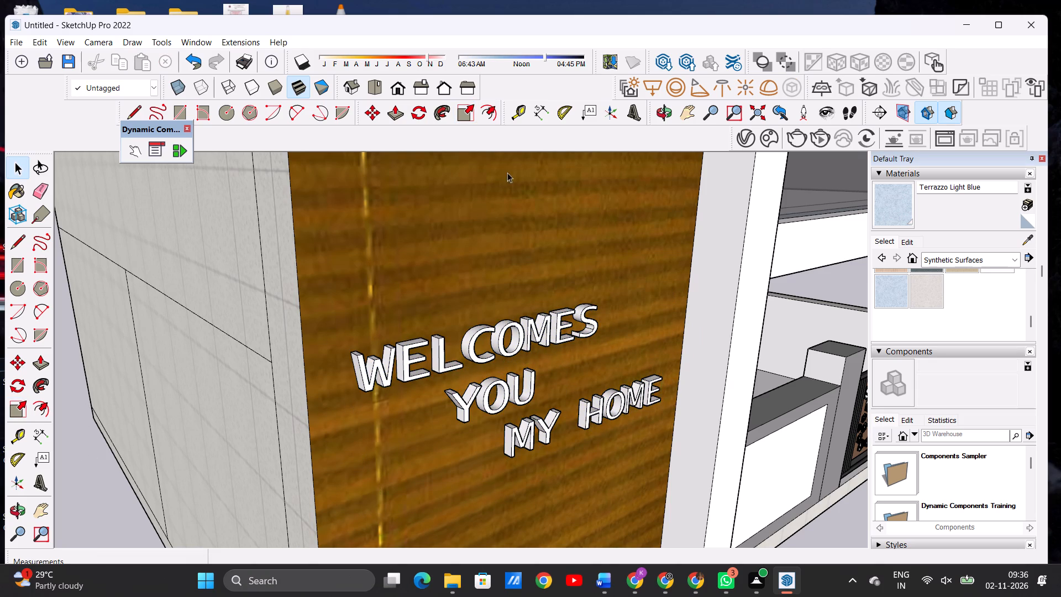
Paint the WELCOMES YOU MY HOME lettering with the Formica Beige synthetic surface material.
left_click(657, 120)
left_click_drag(658, 336, 566, 337)
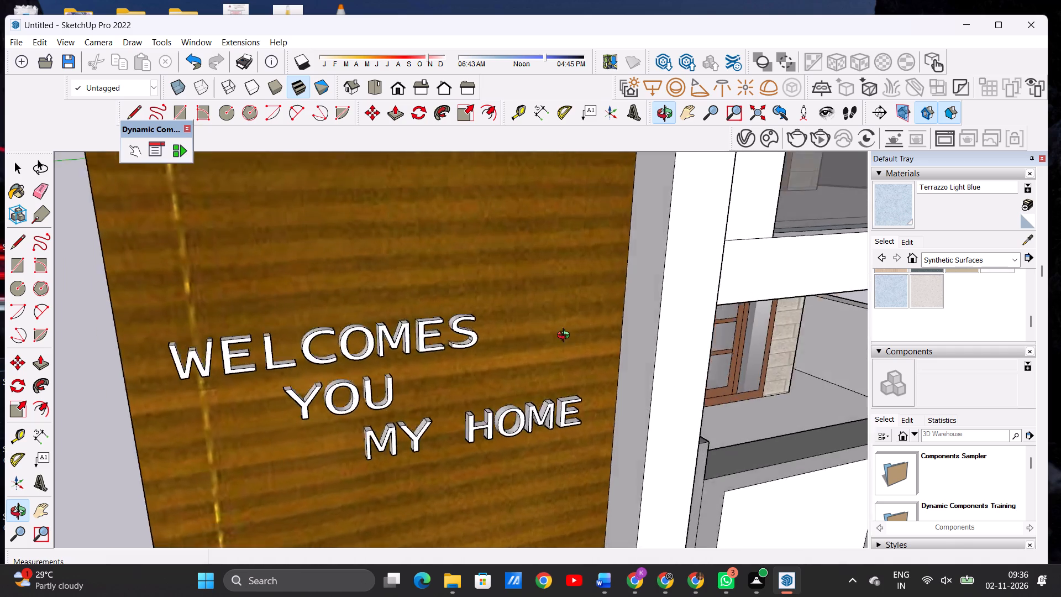
left_click_drag(566, 337, 507, 307)
scroll(533, 321, "down", 13)
left_click_drag(474, 347, 460, 327)
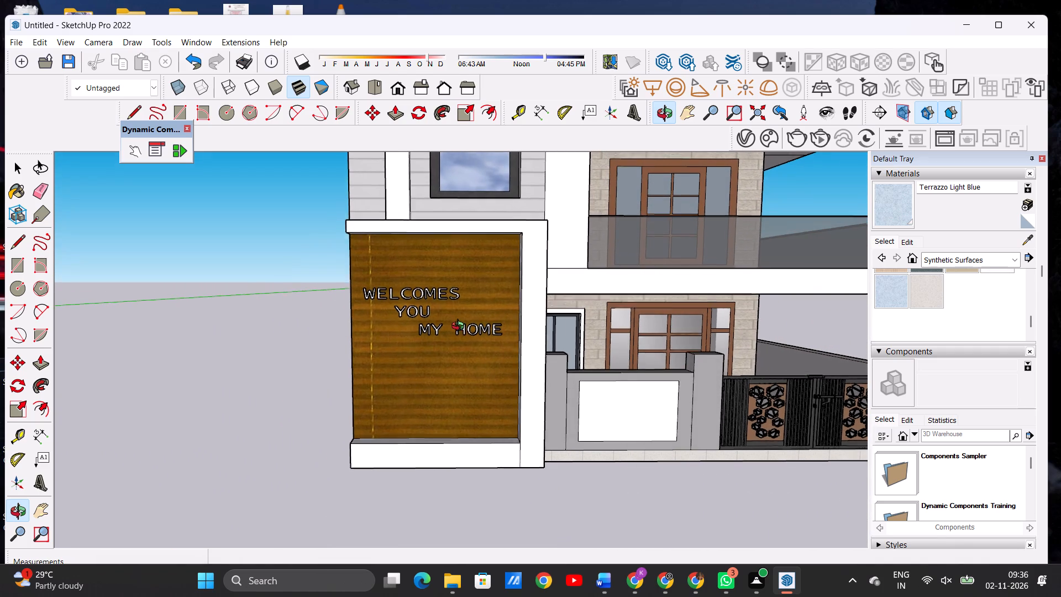
left_click_drag(460, 327, 460, 324)
left_click_drag(402, 312, 455, 330)
scroll(459, 310, "up", 12)
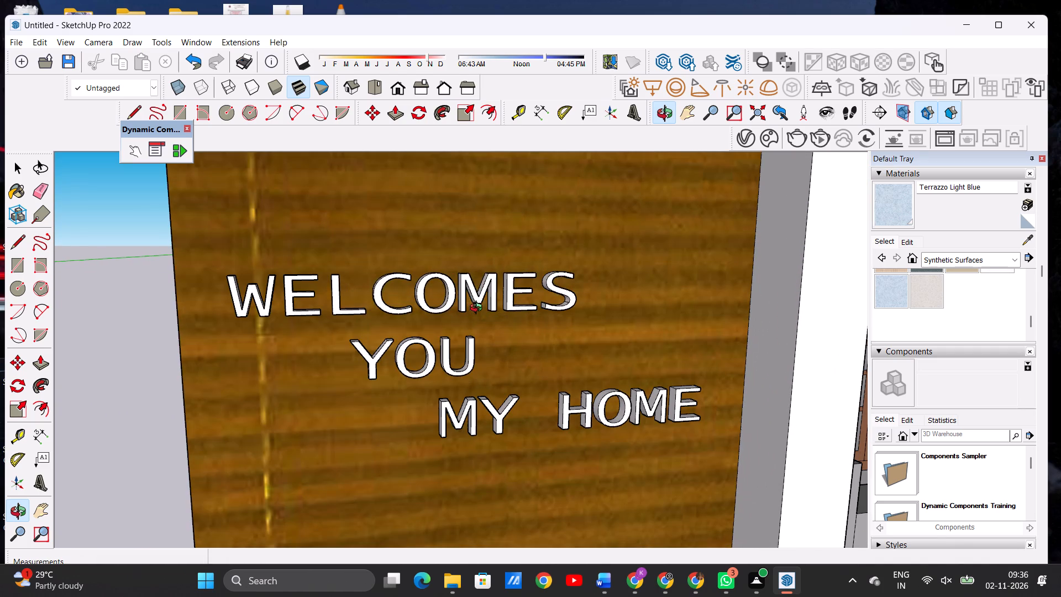
scroll(936, 295, "up", 1)
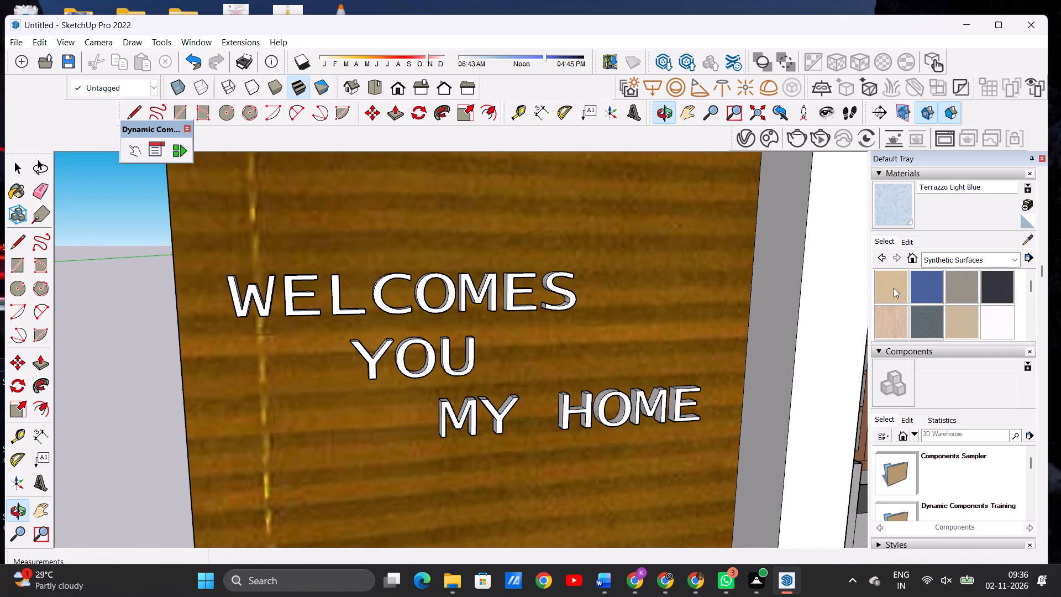
left_click(894, 288)
scroll(393, 294, "up", 6)
left_click(450, 302)
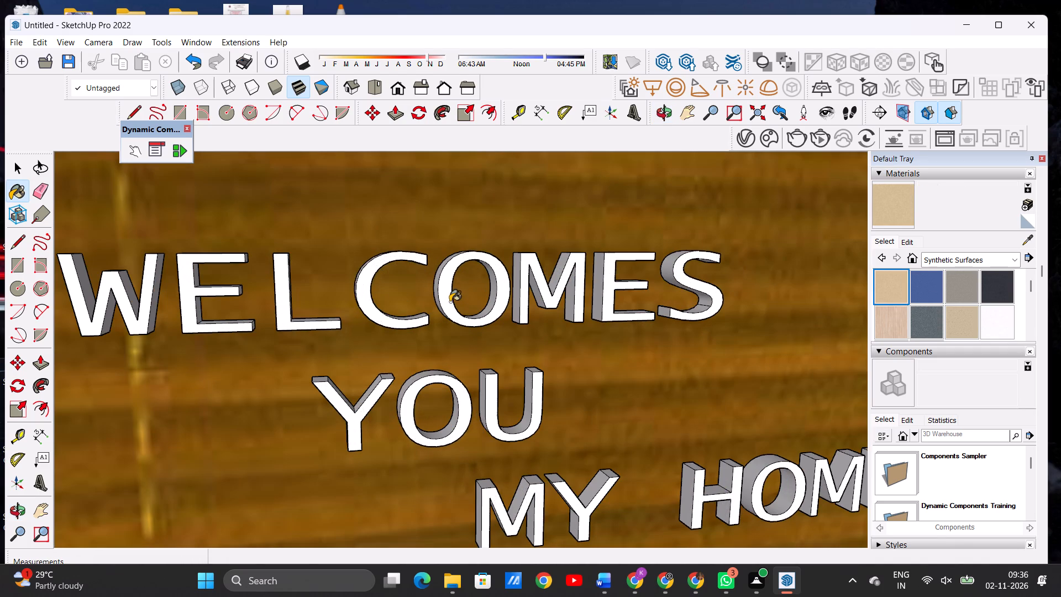
scroll(448, 300, "down", 13)
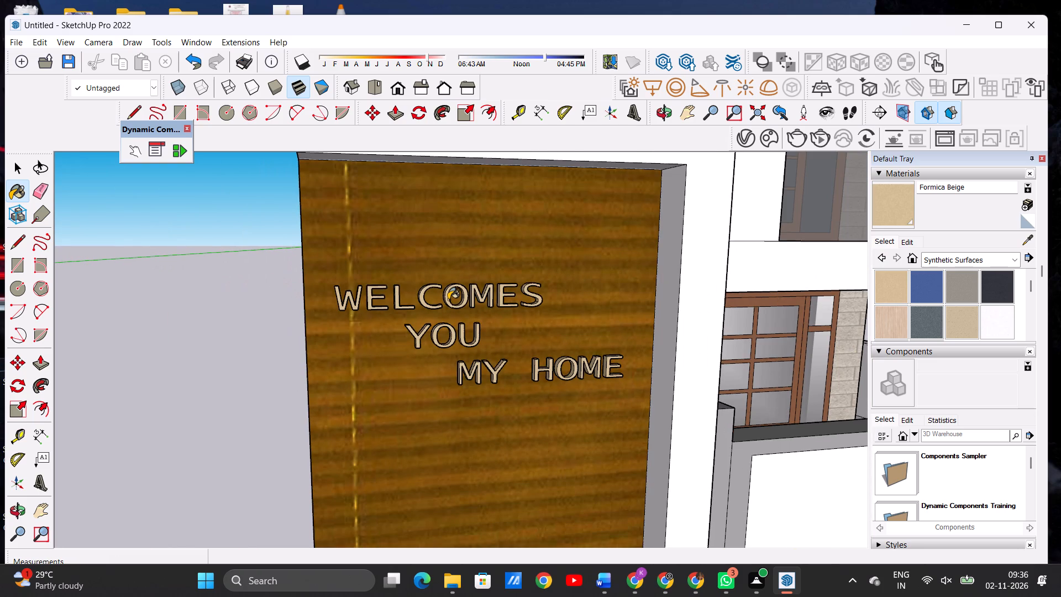
key("space")
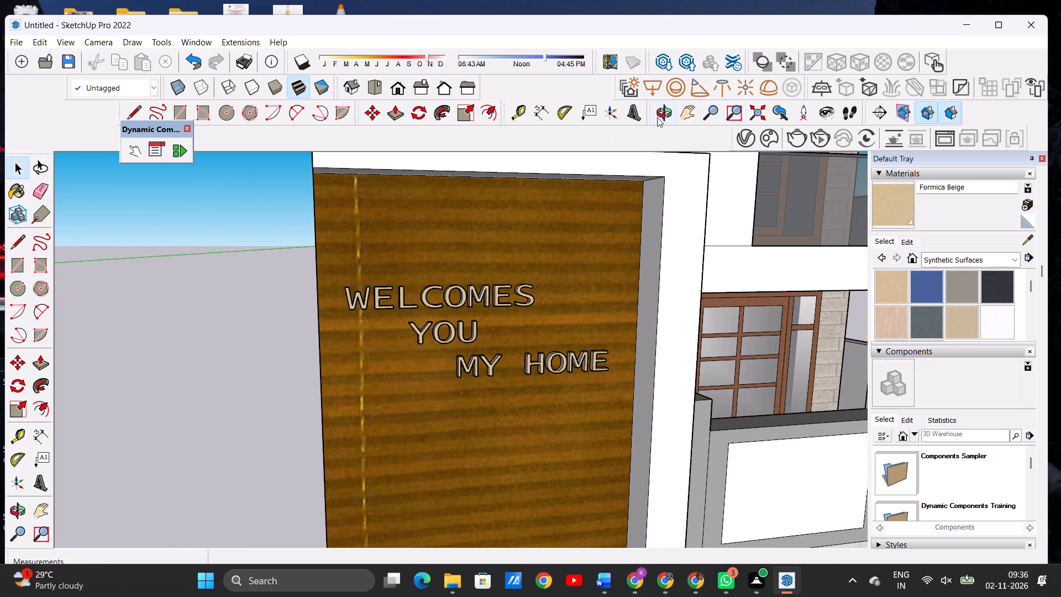
Examine the painted lettering on the wood-clad panel up close and against the whole front elevation of the house.
left_click(661, 111)
left_click_drag(638, 252, 556, 243)
scroll(565, 267, "down", 12)
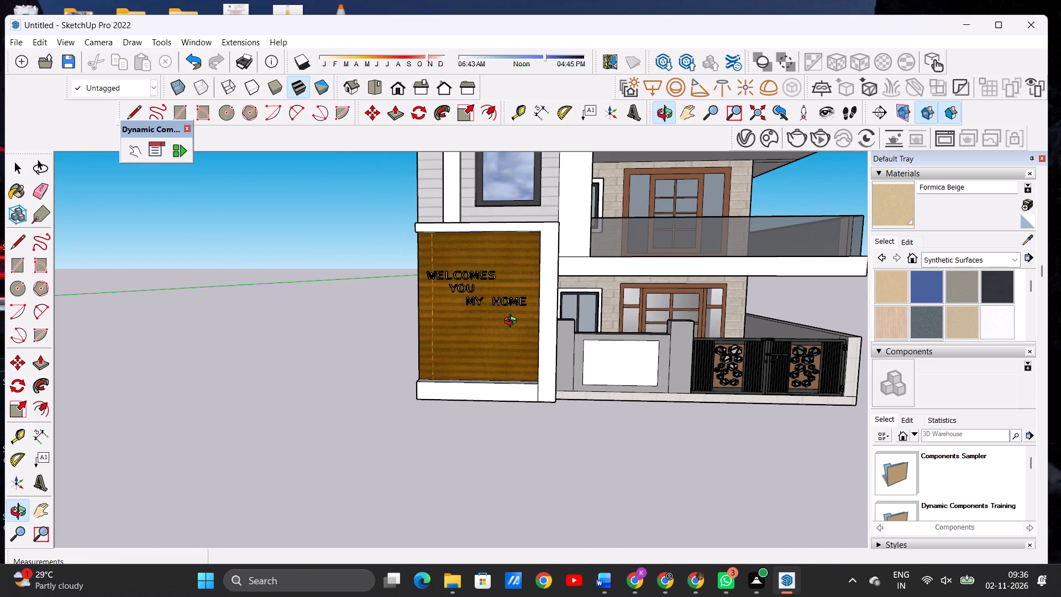
left_click_drag(506, 300, 506, 309)
scroll(502, 291, "up", 6)
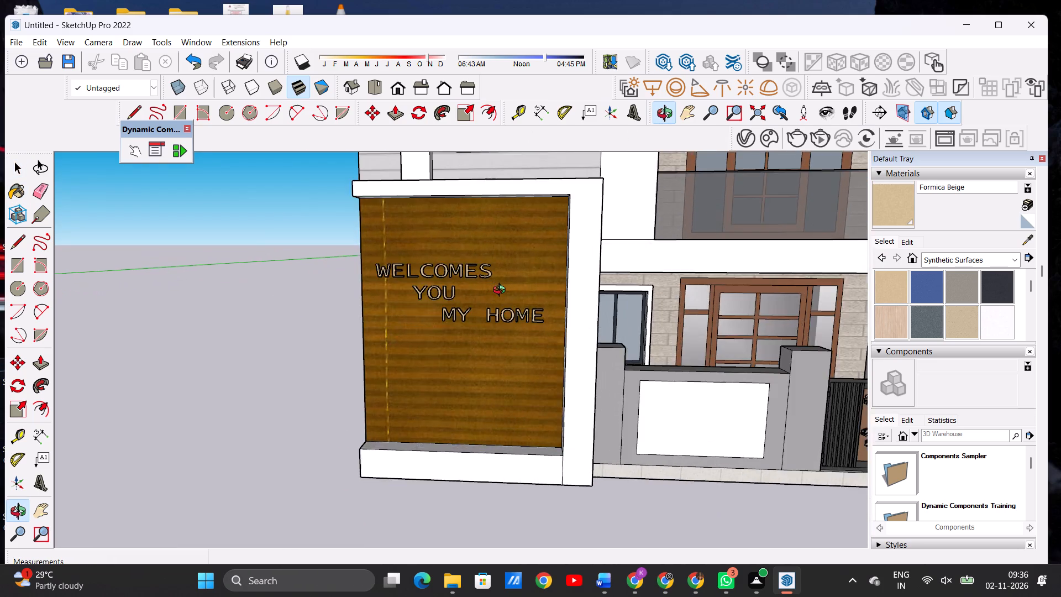
scroll(502, 291, "up", 6)
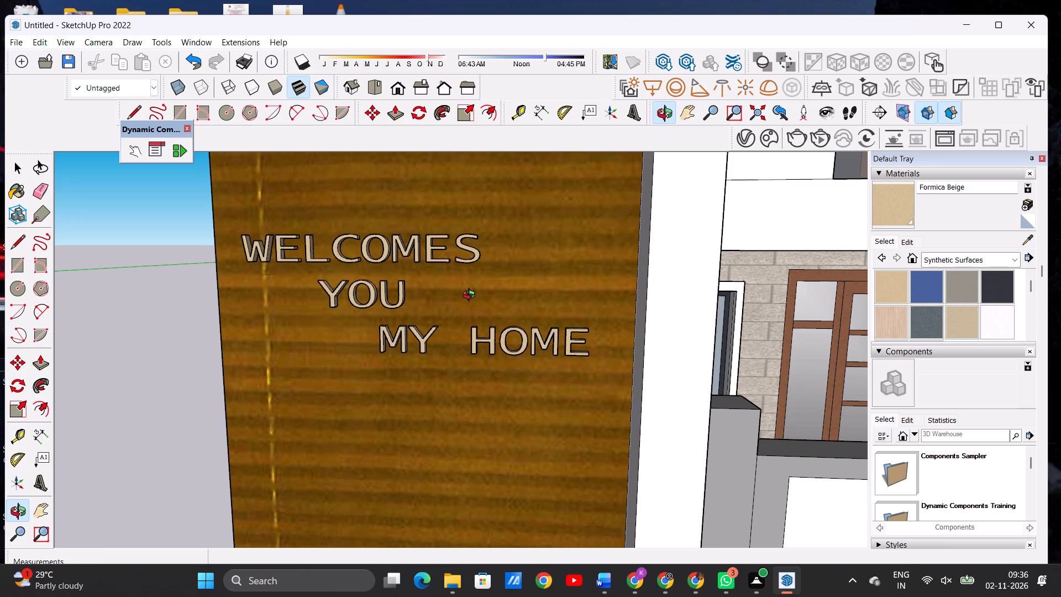
scroll(466, 304, "down", 12)
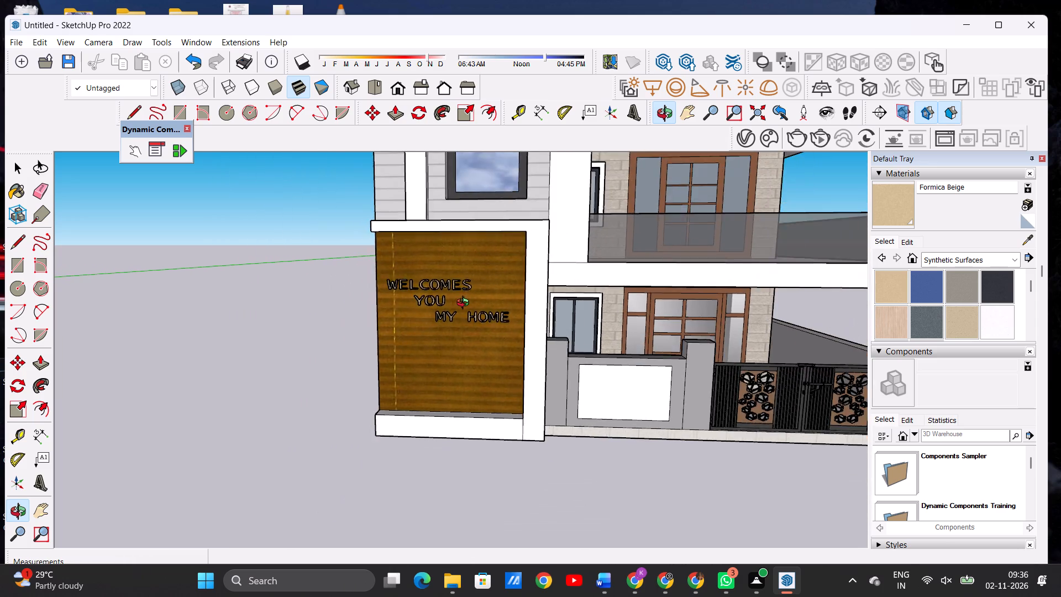
scroll(465, 304, "down", 13)
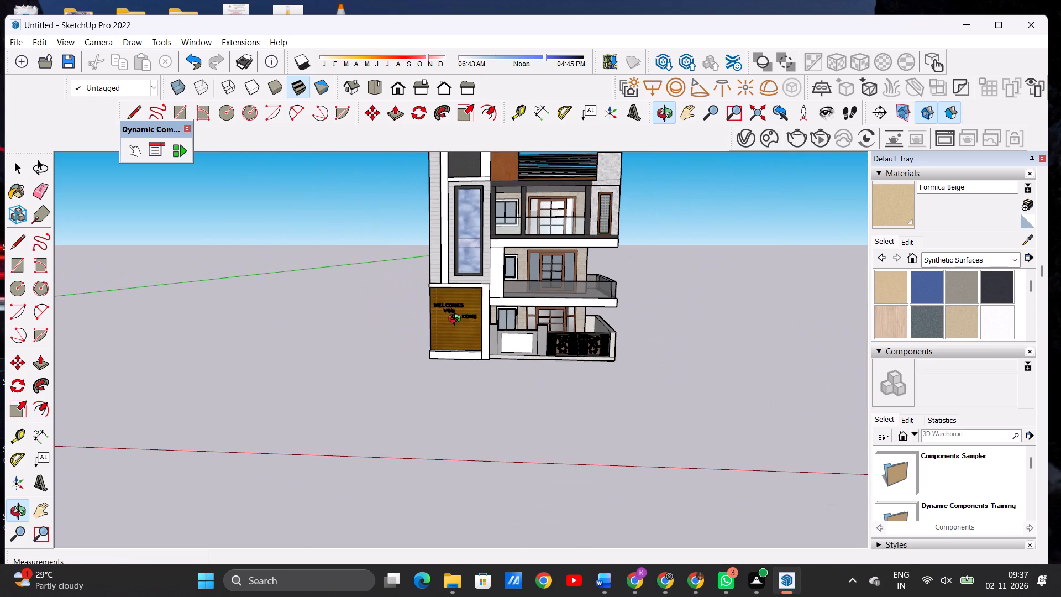
scroll(459, 328, "up", 6)
scroll(459, 328, "down", 11)
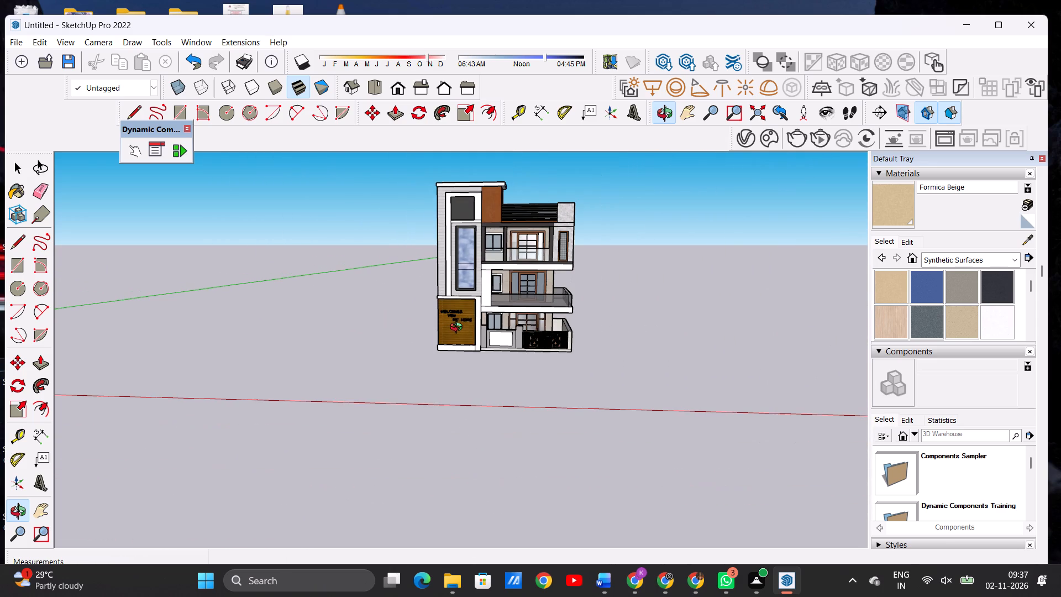
scroll(477, 278, "up", 7)
scroll(472, 313, "down", 7)
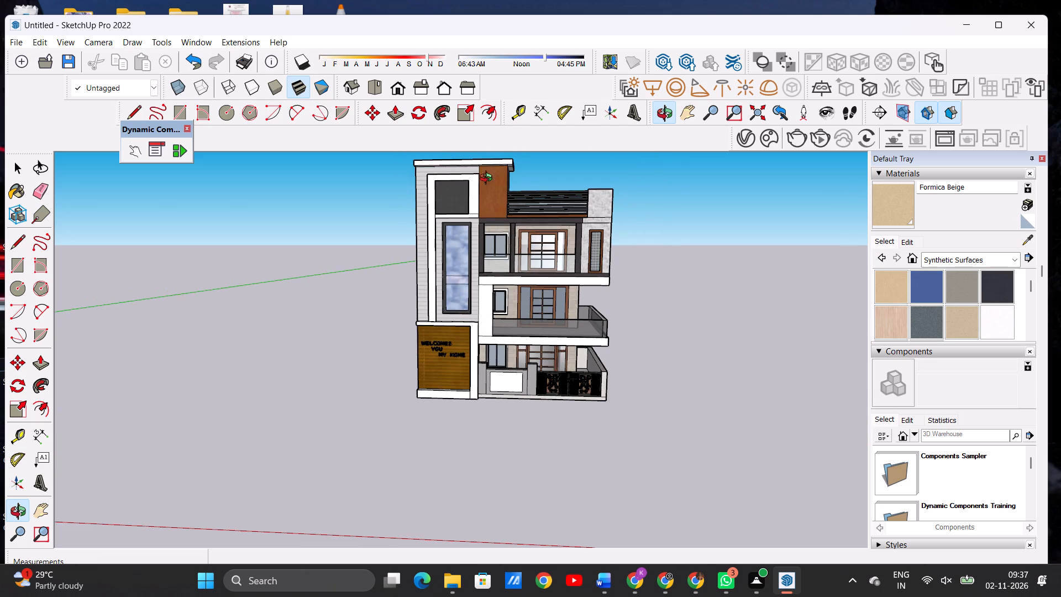
scroll(505, 153, "up", 2)
scroll(505, 153, "down", 1)
scroll(505, 153, "up", 5)
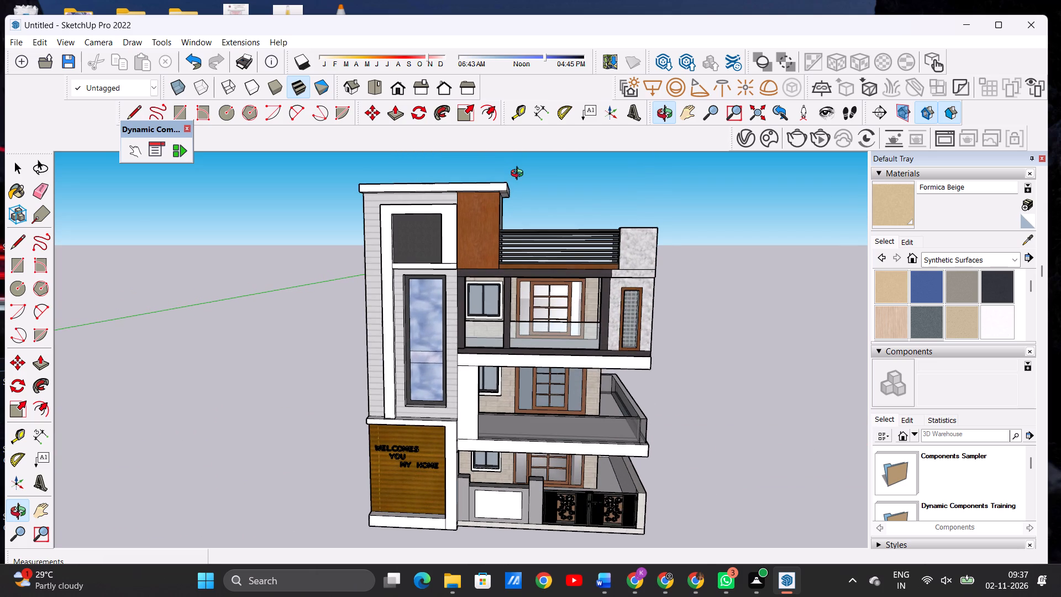
key("space")
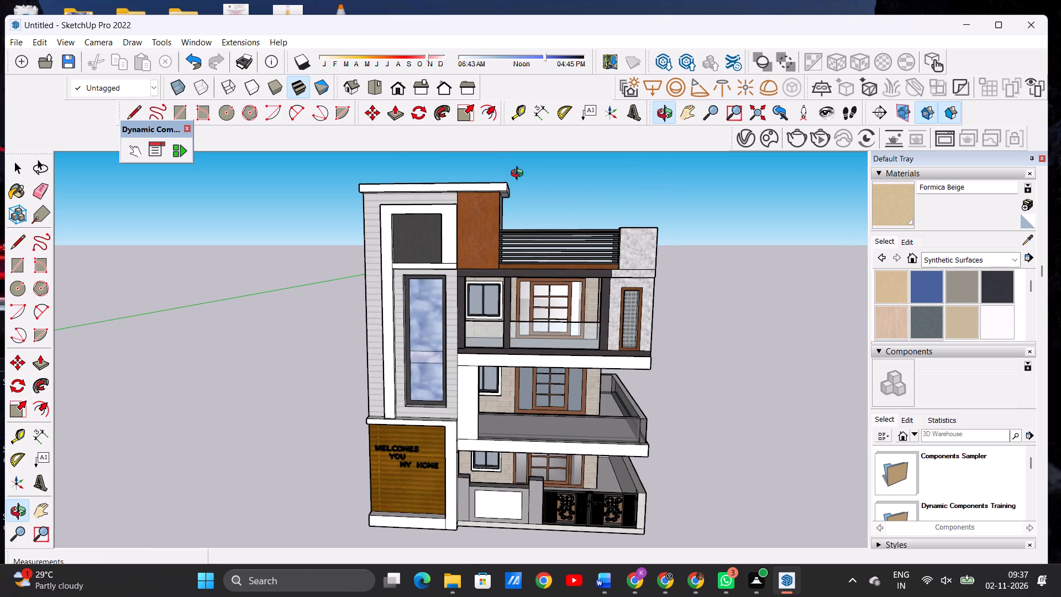
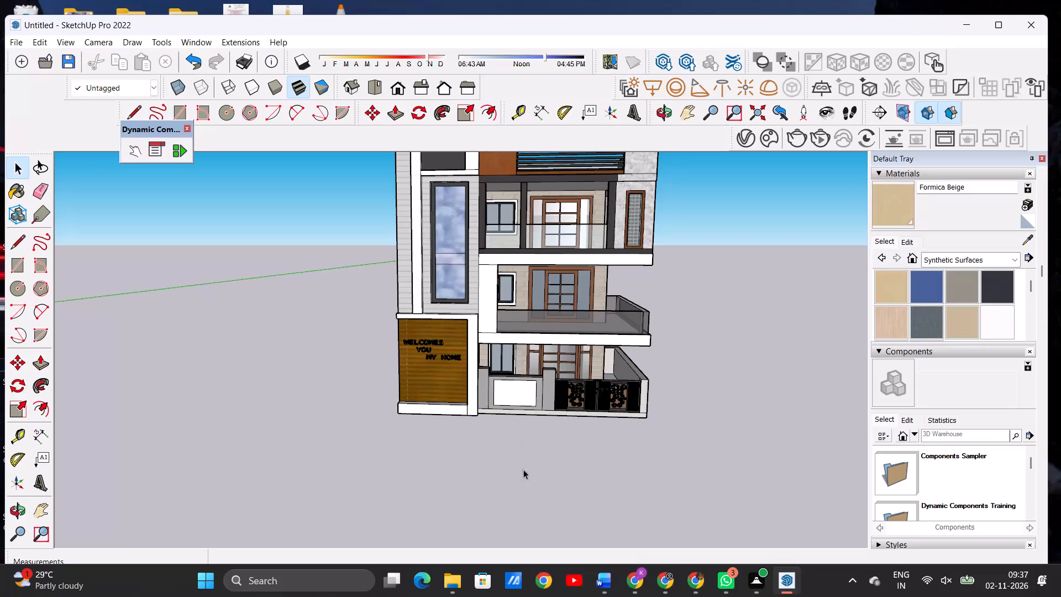
Draw a narrow strip face below the boundary wall and gate base, about 24' 11 1/2" long, closed by an edge about 1' 3 11/16" long.
scroll(544, 415, "up", 2)
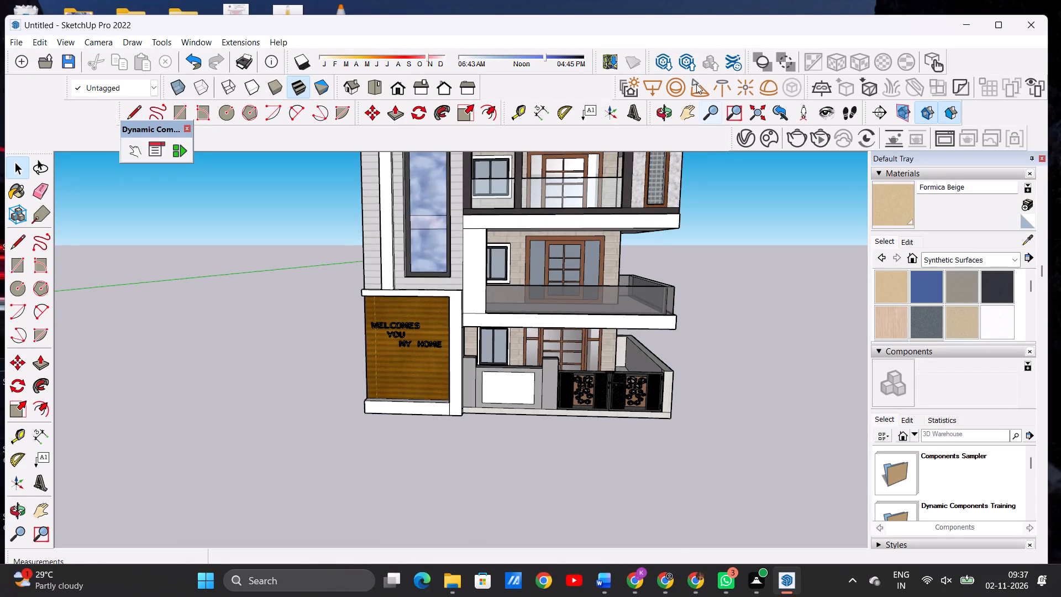
left_click(659, 110)
left_click_drag(626, 257, 625, 335)
scroll(516, 266, "down", 6)
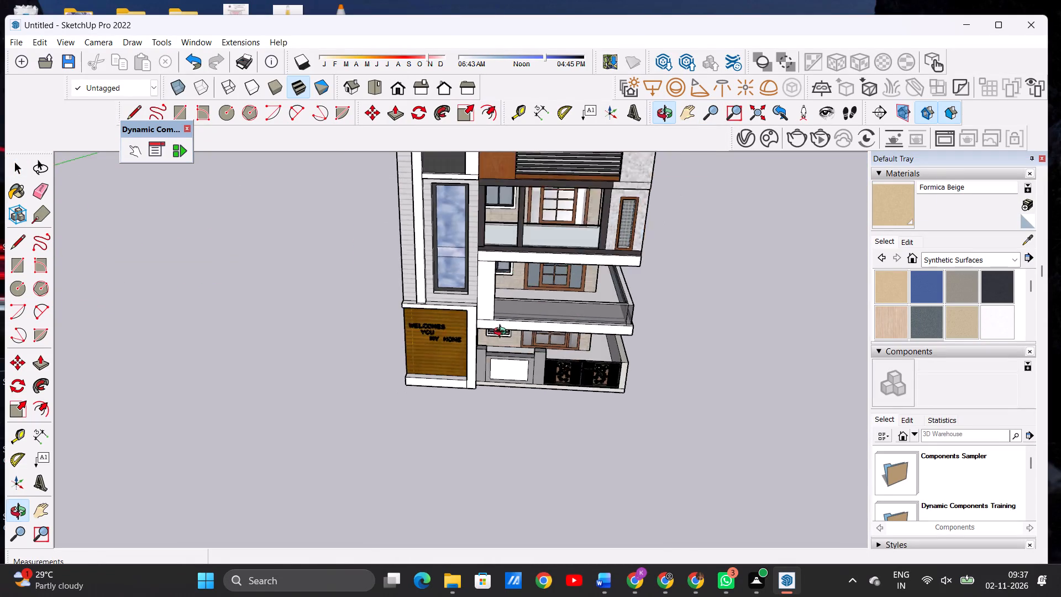
left_click_drag(487, 401, 500, 422)
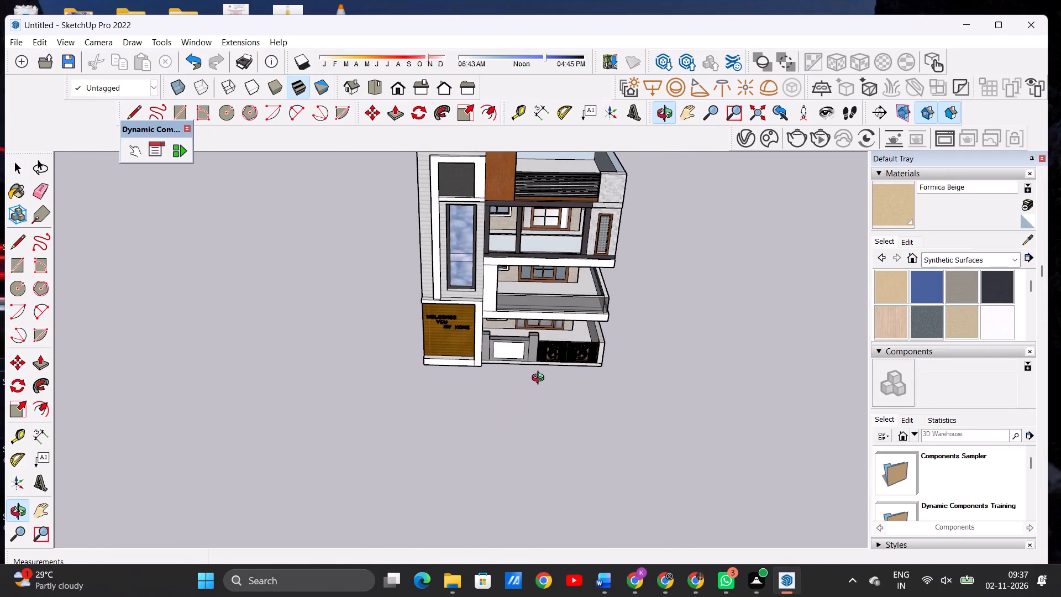
scroll(545, 374, "up", 5)
scroll(545, 374, "down", 1)
scroll(545, 374, "up", 7)
key("space")
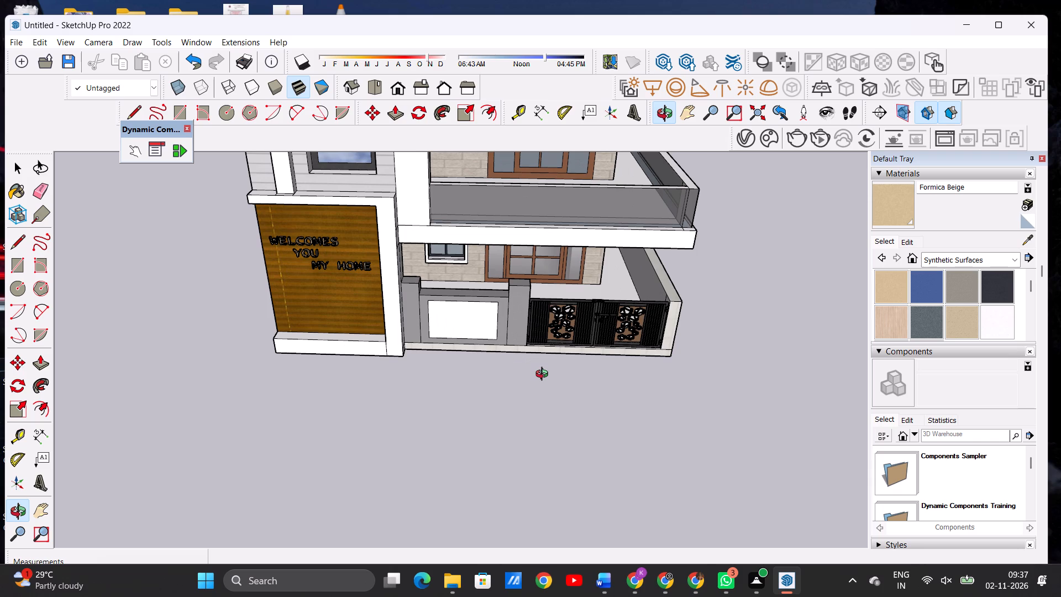
key("space")
key("l")
scroll(540, 374, "up", 4)
scroll(540, 374, "down", 1)
scroll(540, 374, "up", 1)
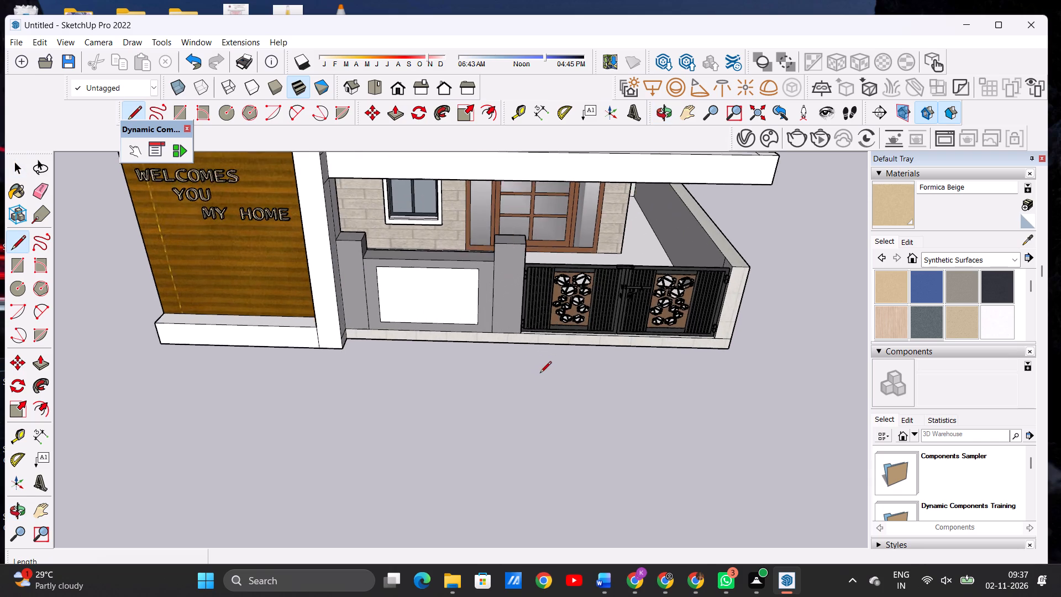
scroll(394, 355, "up", 3)
left_click(328, 347)
scroll(438, 355, "down", 6)
scroll(438, 355, "up", 2)
scroll(438, 355, "down", 4)
scroll(721, 368, "down", 1)
scroll(721, 368, "up", 2)
scroll(721, 368, "down", 2)
scroll(721, 368, "up", 18)
scroll(706, 362, "down", 1)
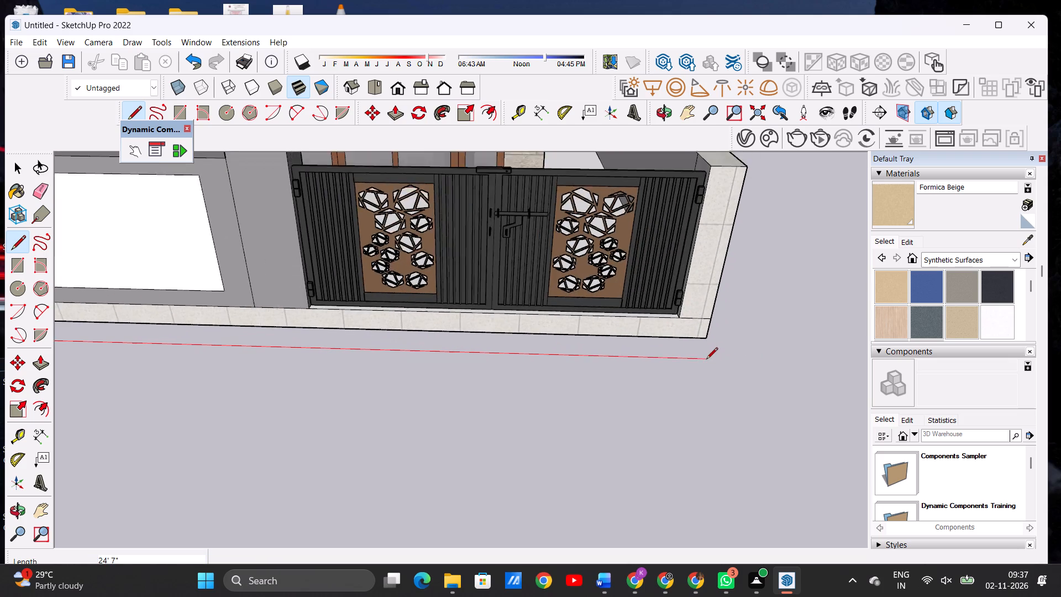
scroll(706, 360, "up", 6)
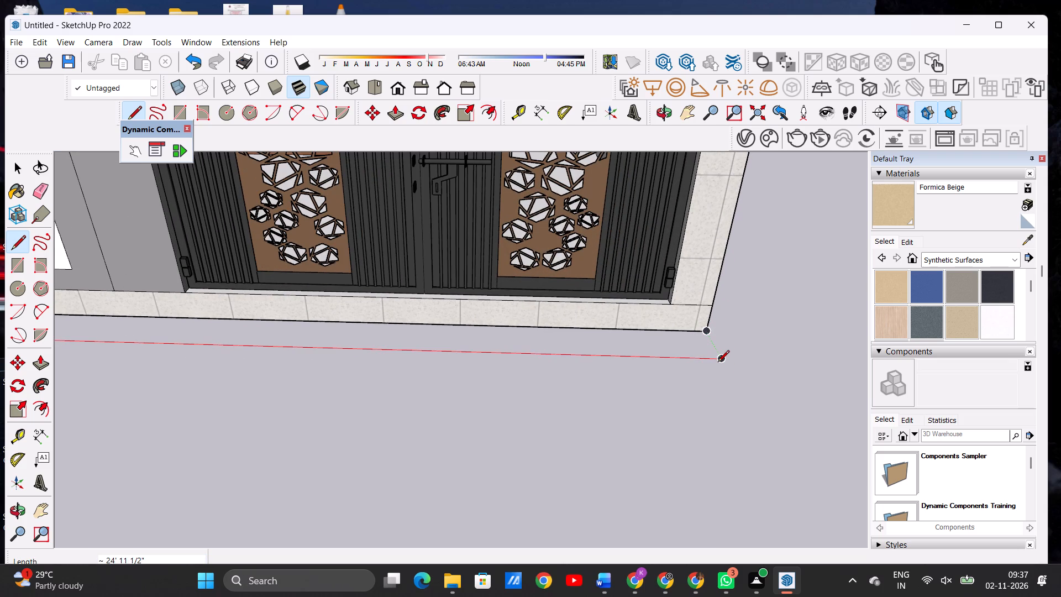
left_click(718, 363)
left_click(710, 335)
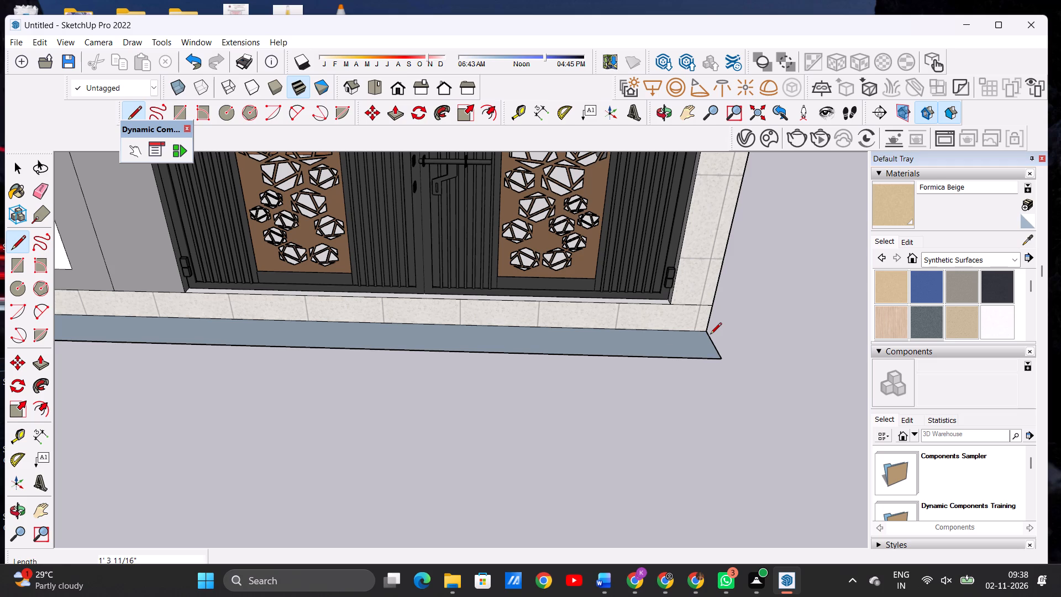
key("space")
Paint the narrow strip below the boundary wall and gate with the Formica Graystone synthetic surface material.
scroll(626, 330, "down", 19)
scroll(578, 341, "up", 10)
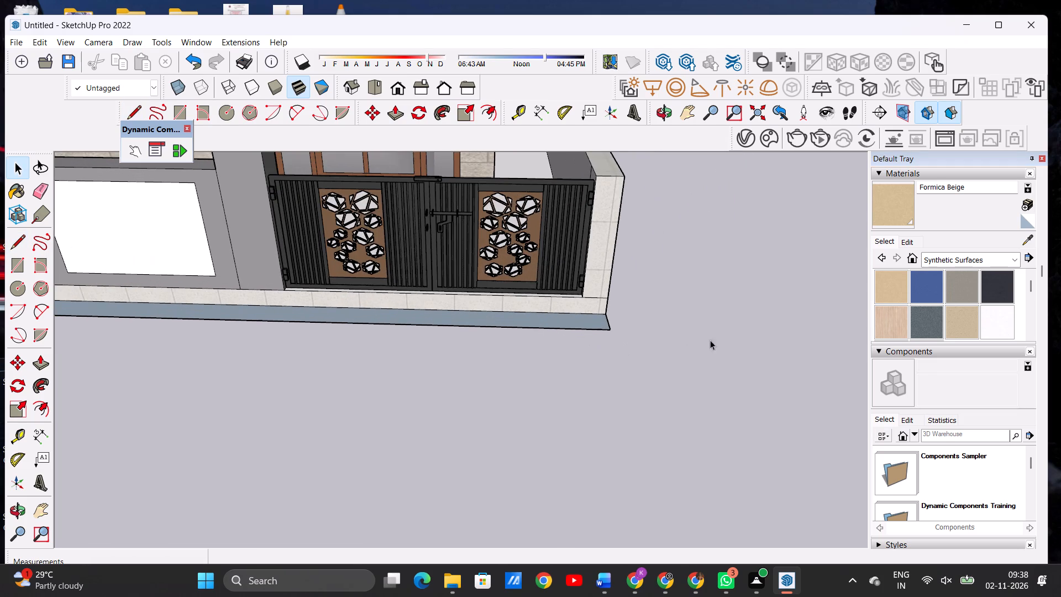
left_click(992, 318)
scroll(605, 320, "up", 5)
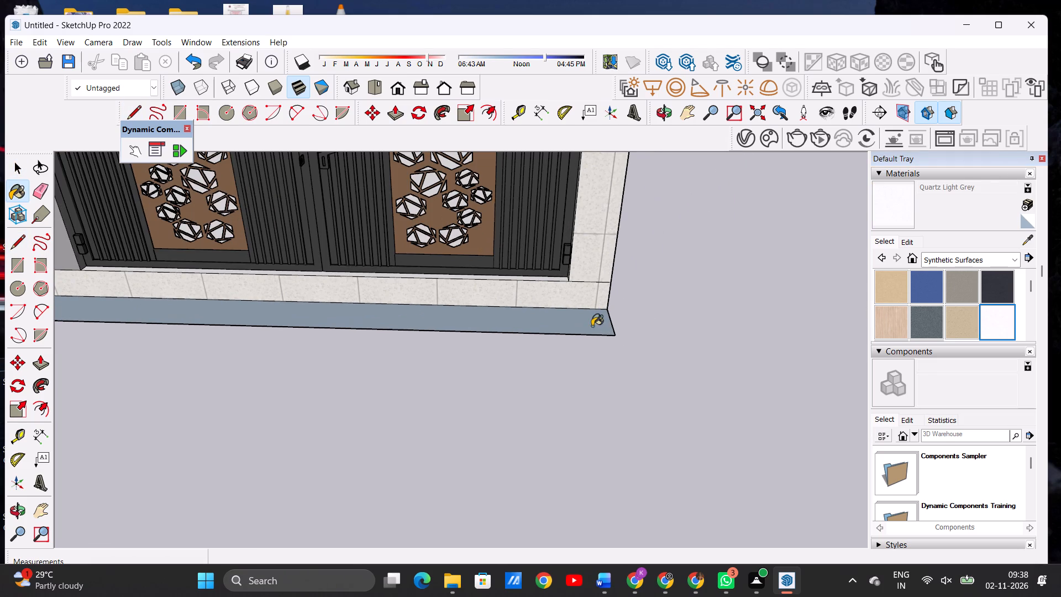
left_click(953, 285)
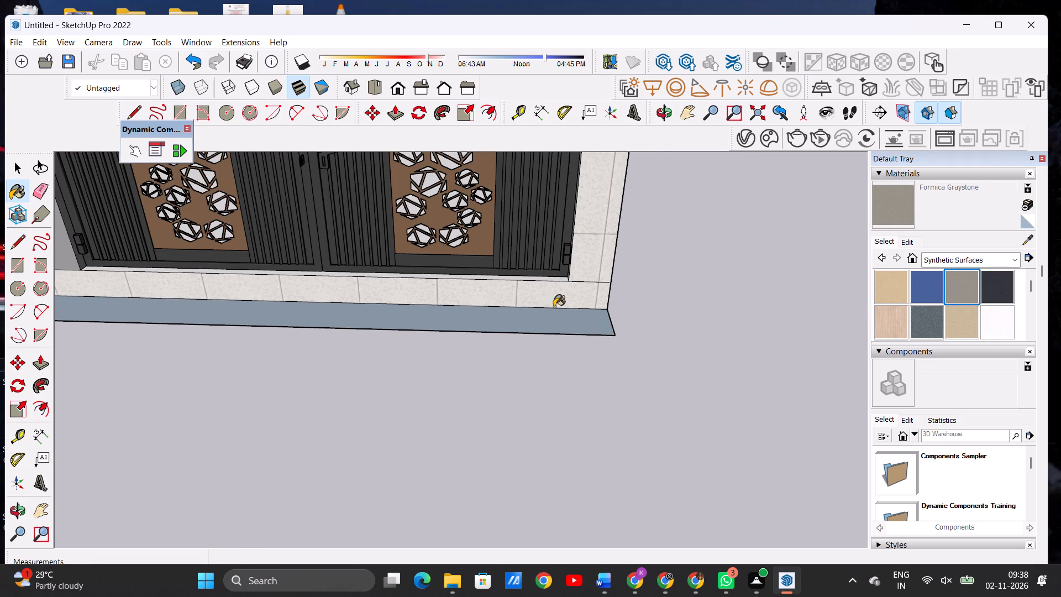
scroll(554, 308, "up", 5)
left_click(555, 323)
key("space")
Draw a ground rectangle along the whole front base of the house, about 37' wide and 7' 3" deep.
scroll(598, 300, "down", 3)
scroll(598, 300, "up", 1)
scroll(598, 300, "down", 12)
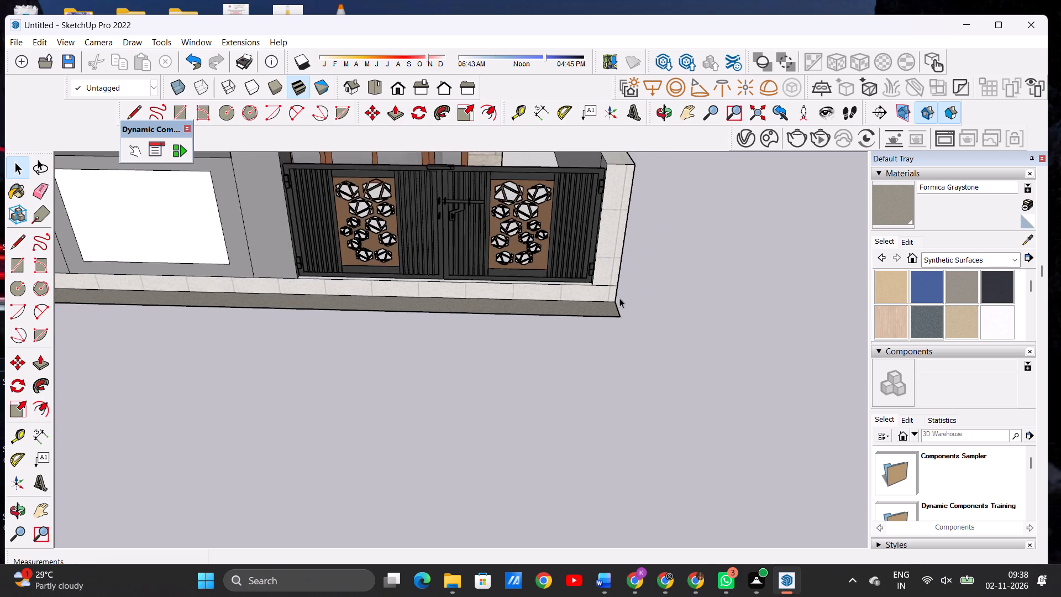
scroll(619, 298, "down", 18)
scroll(390, 316, "up", 5)
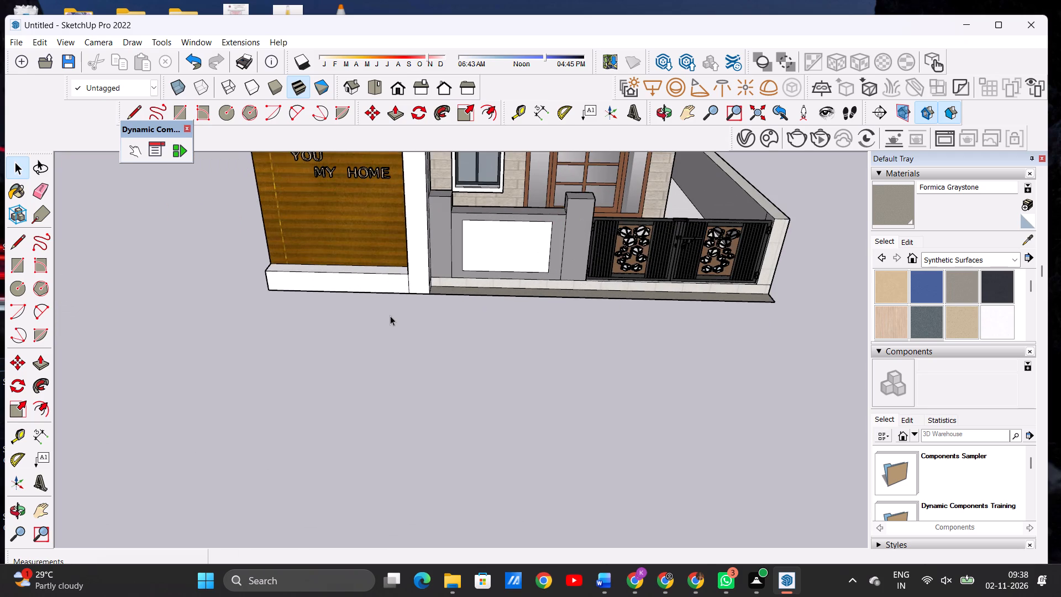
key("r")
scroll(312, 292, "up", 4)
left_click(250, 290)
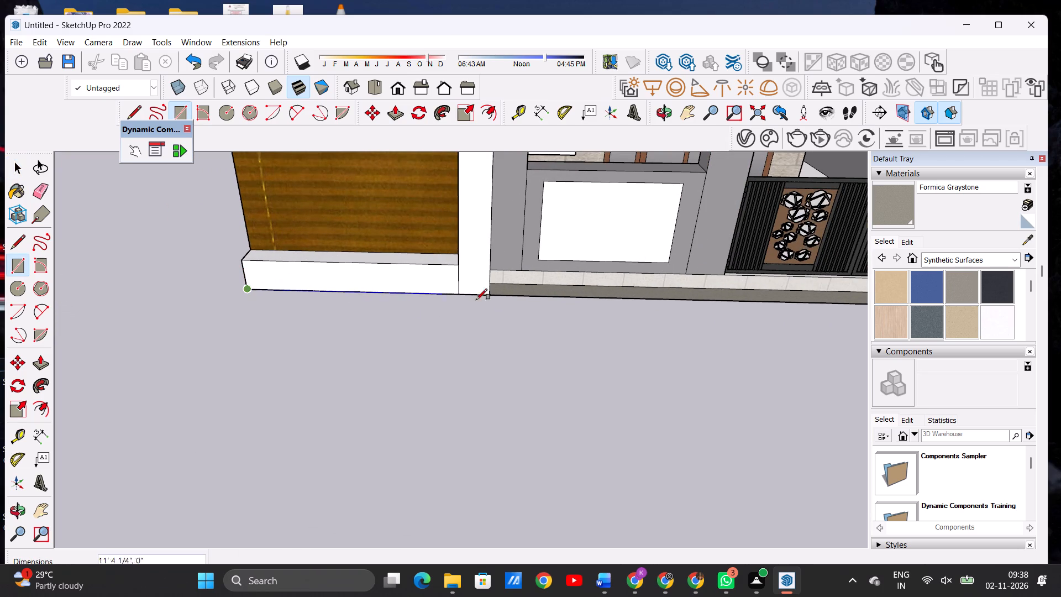
scroll(345, 300, "down", 8)
scroll(681, 310, "up", 6)
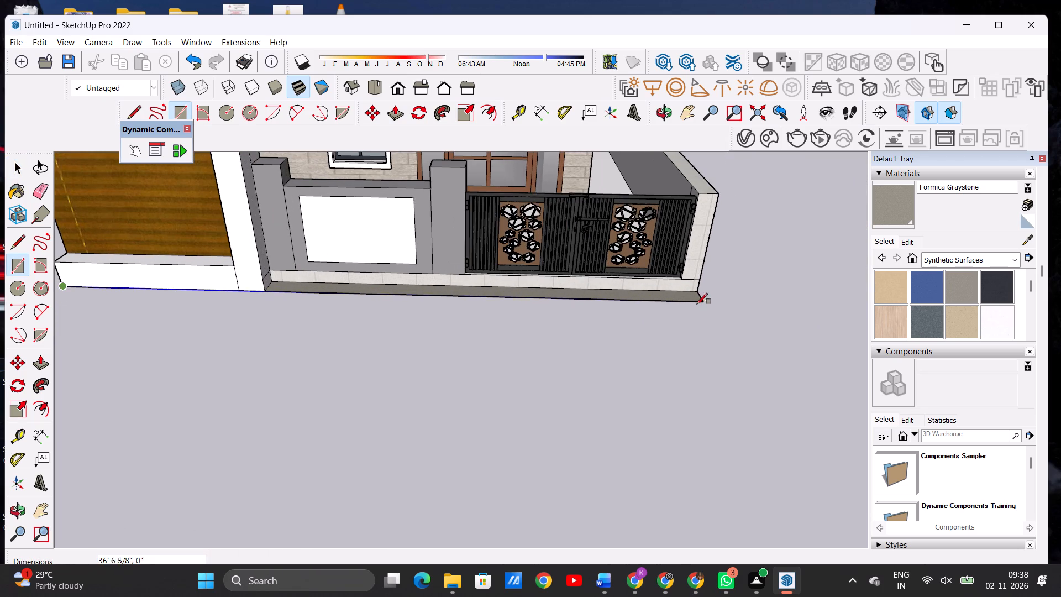
left_click(706, 301)
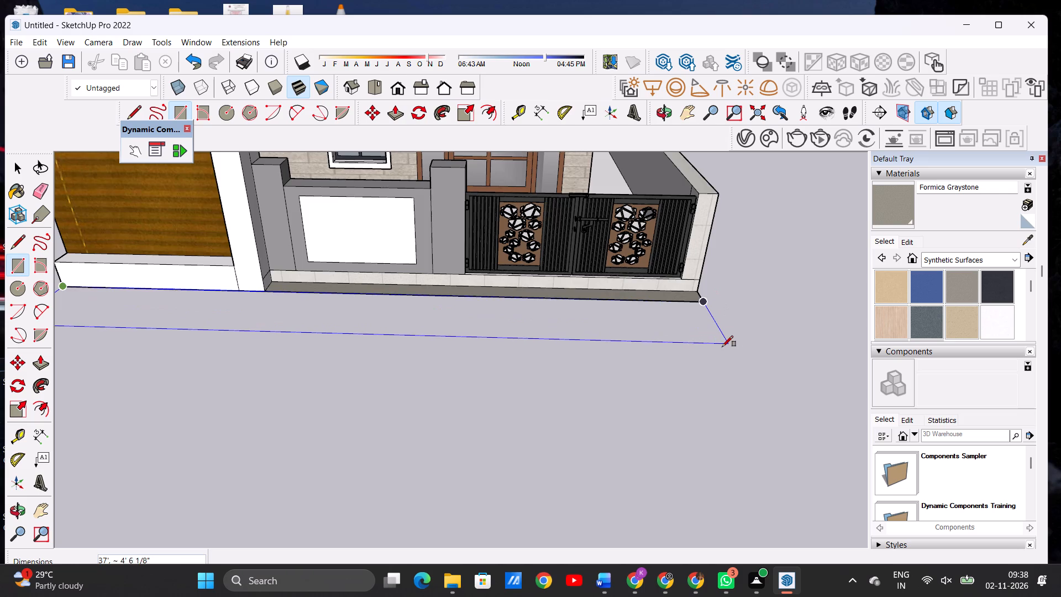
scroll(722, 347, "down", 11)
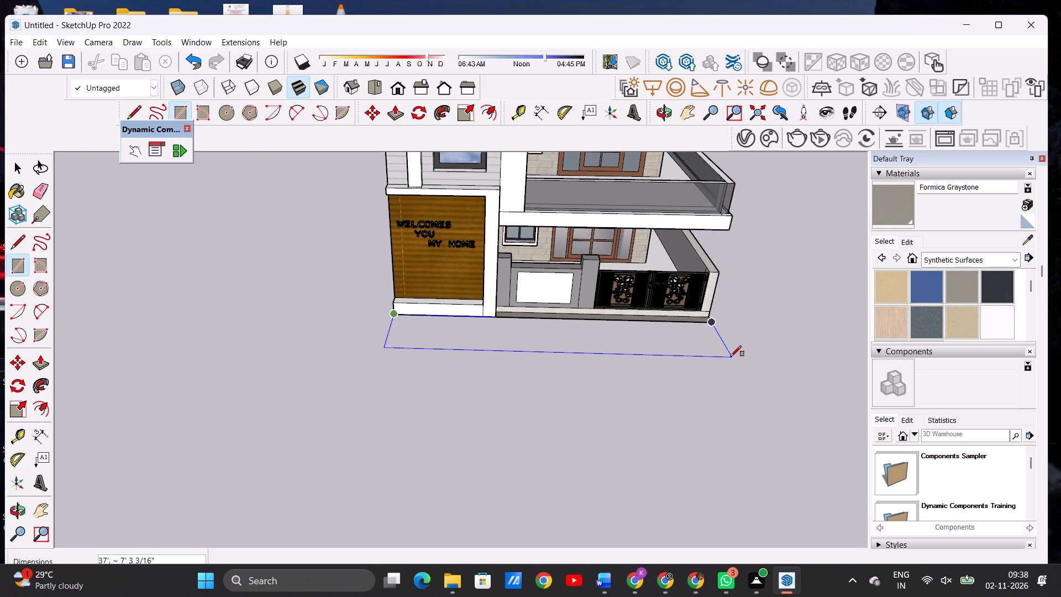
left_click(731, 357)
key("space")
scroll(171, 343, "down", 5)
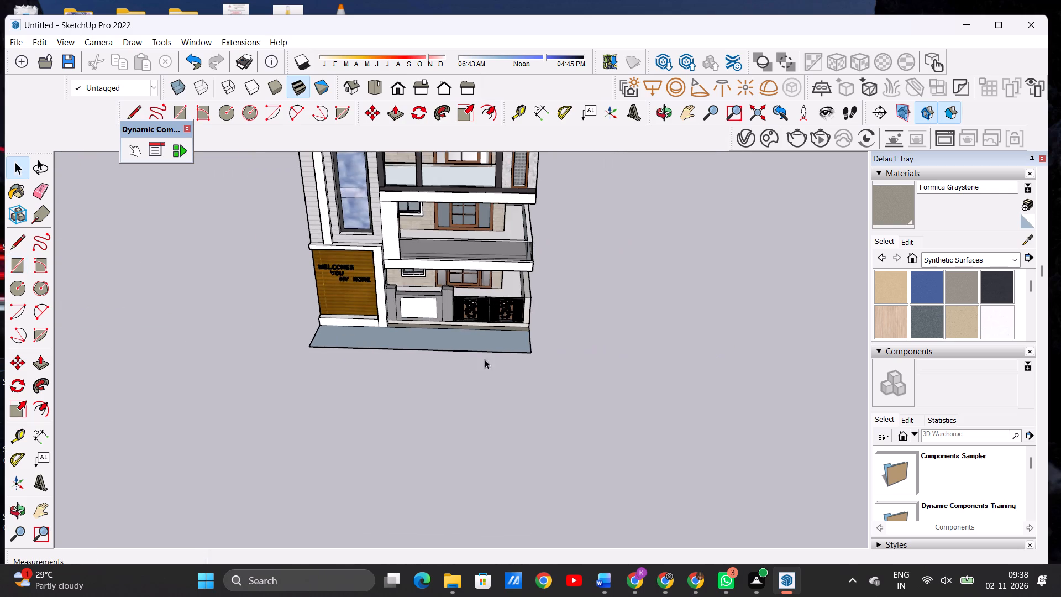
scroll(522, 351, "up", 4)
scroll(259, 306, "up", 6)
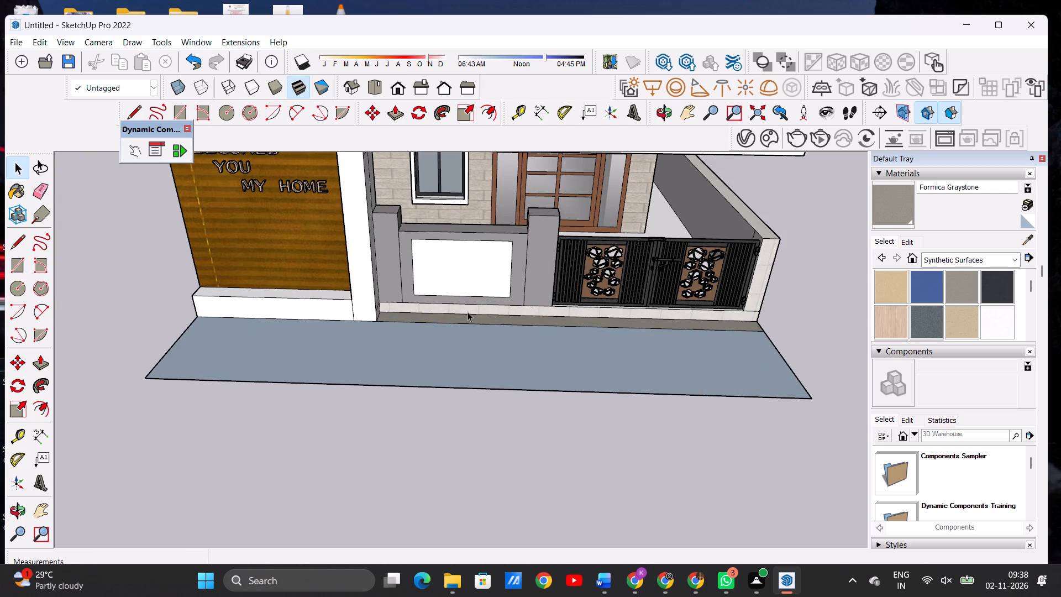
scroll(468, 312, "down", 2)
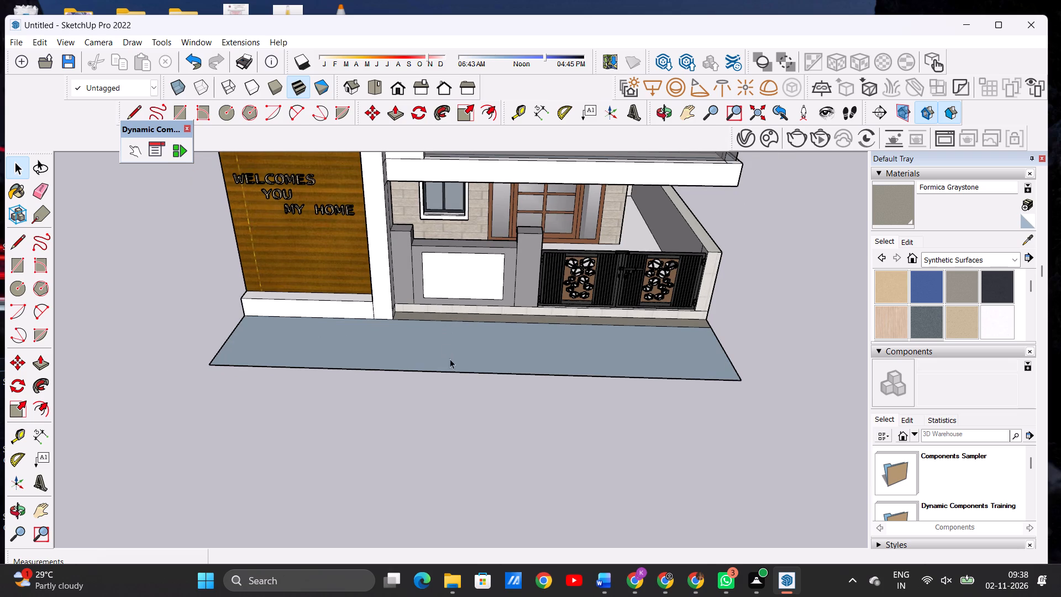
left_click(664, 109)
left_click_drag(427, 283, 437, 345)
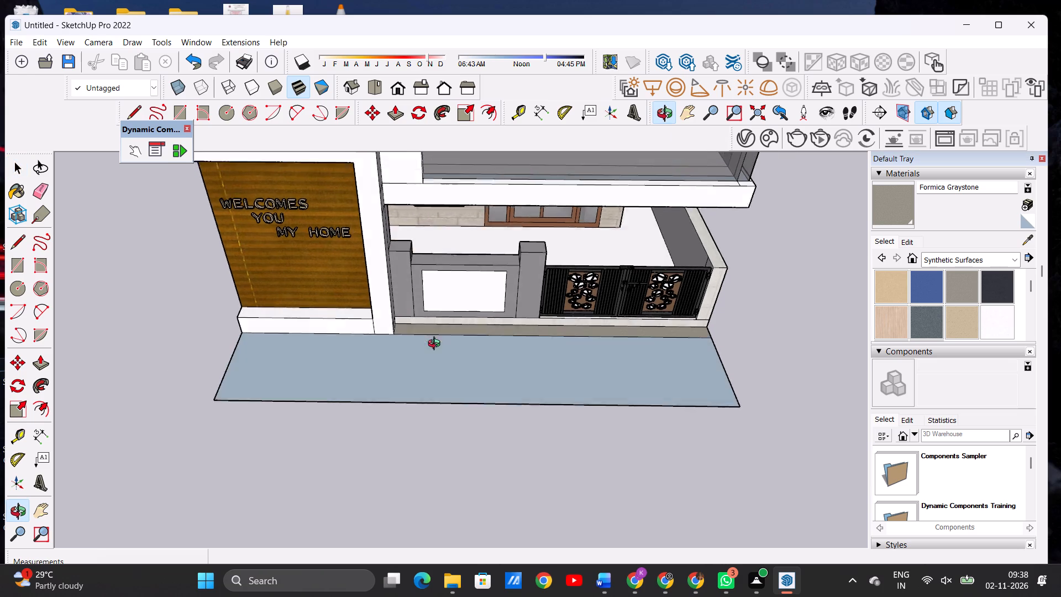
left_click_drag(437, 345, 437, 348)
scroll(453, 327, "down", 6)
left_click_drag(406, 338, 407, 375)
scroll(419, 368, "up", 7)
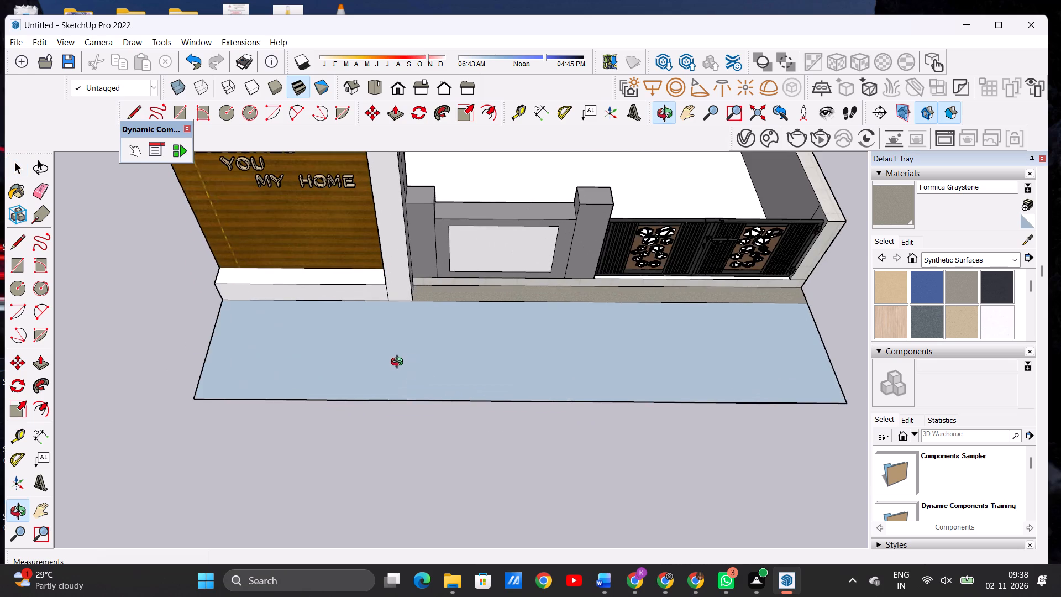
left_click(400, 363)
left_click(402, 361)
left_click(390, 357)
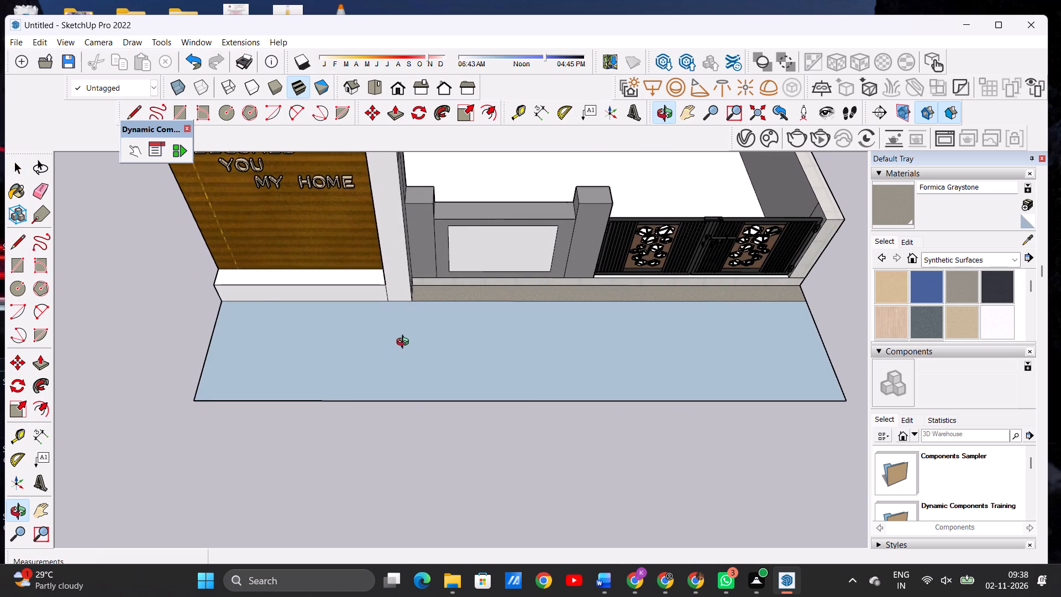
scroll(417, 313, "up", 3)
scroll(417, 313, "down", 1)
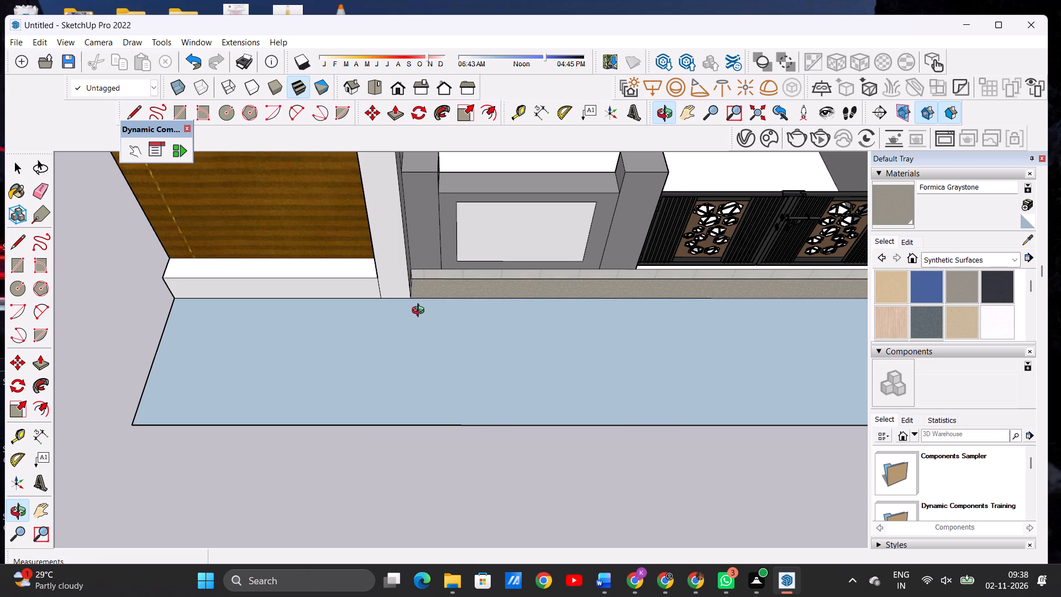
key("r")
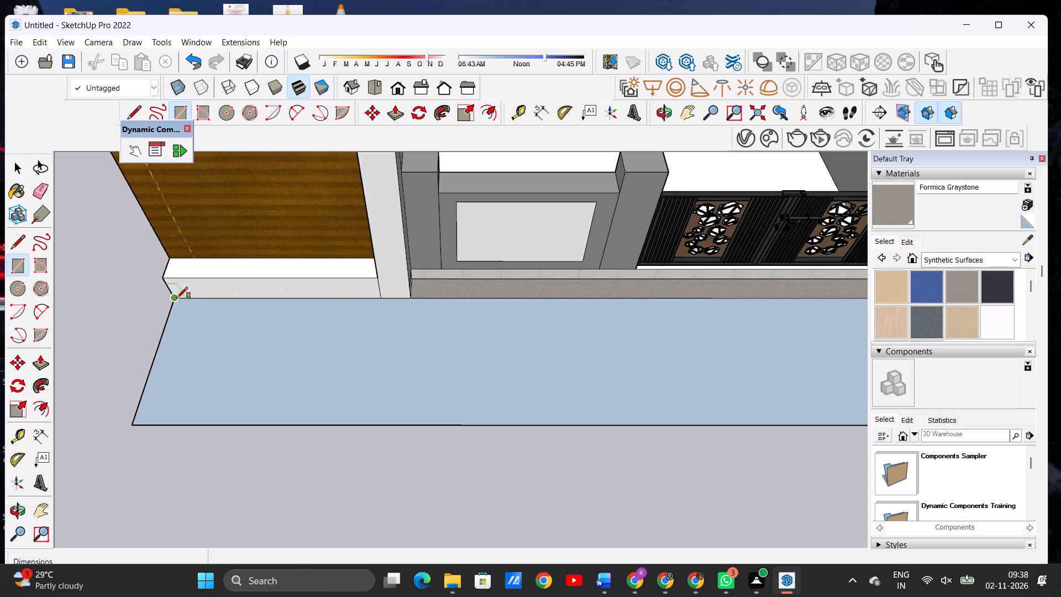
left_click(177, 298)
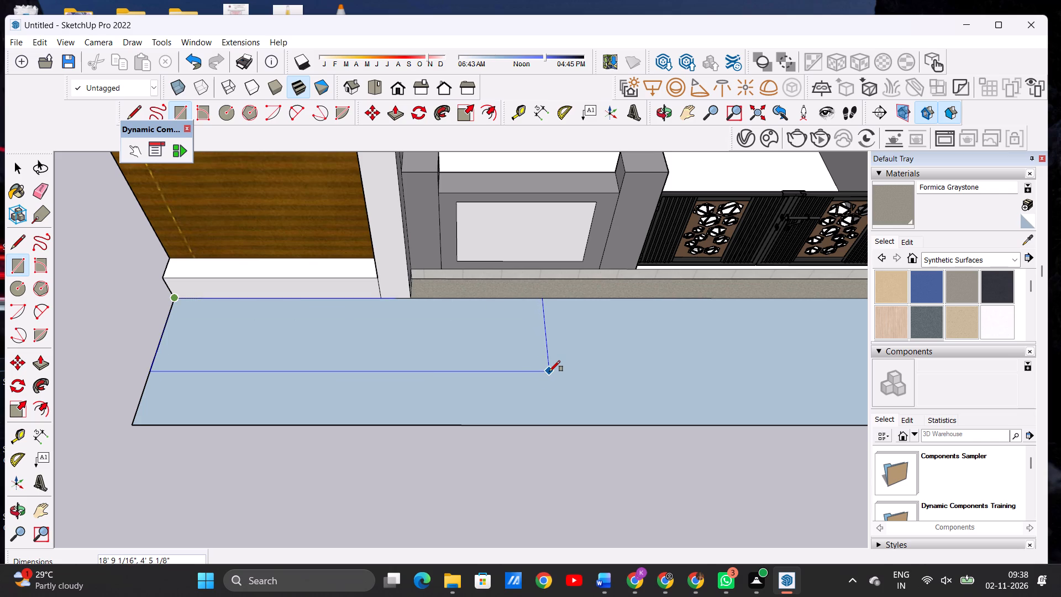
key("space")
Draw a rectangle about 18' by 4' on the front ground face, starting from its side edge near the wood-clad panel.
key("r")
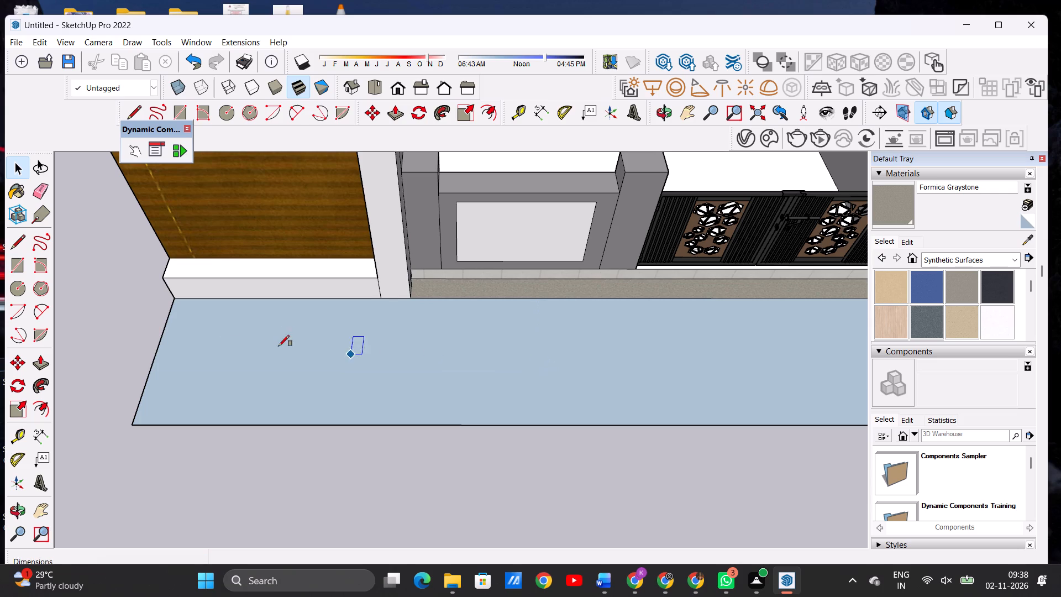
left_click(163, 327)
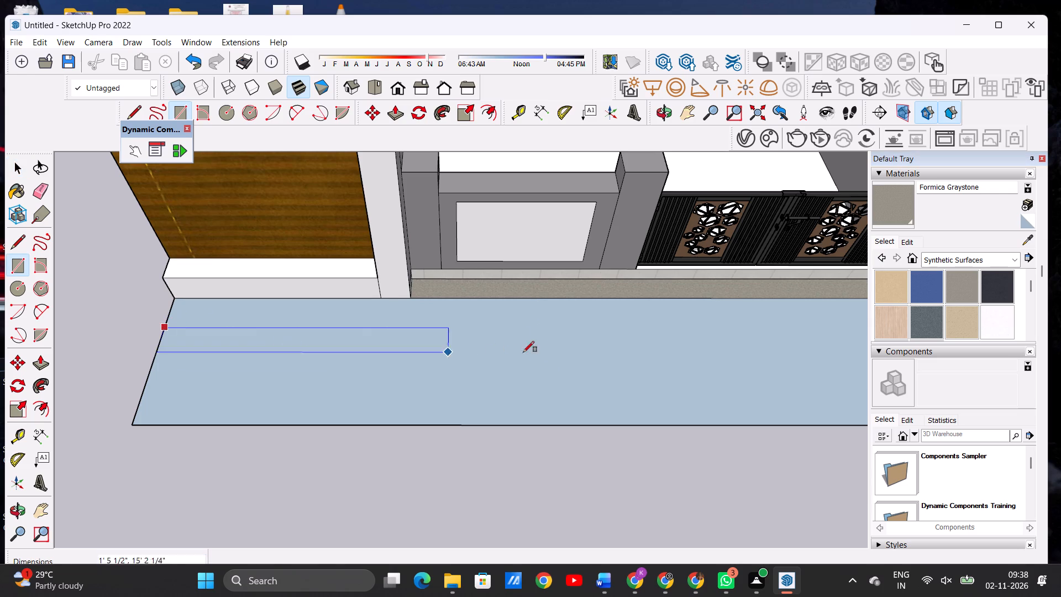
left_click(535, 397)
key("space")
Offset the outline of the smaller ground rectangle inward by about 6 11/16".
scroll(478, 355, "up", 1)
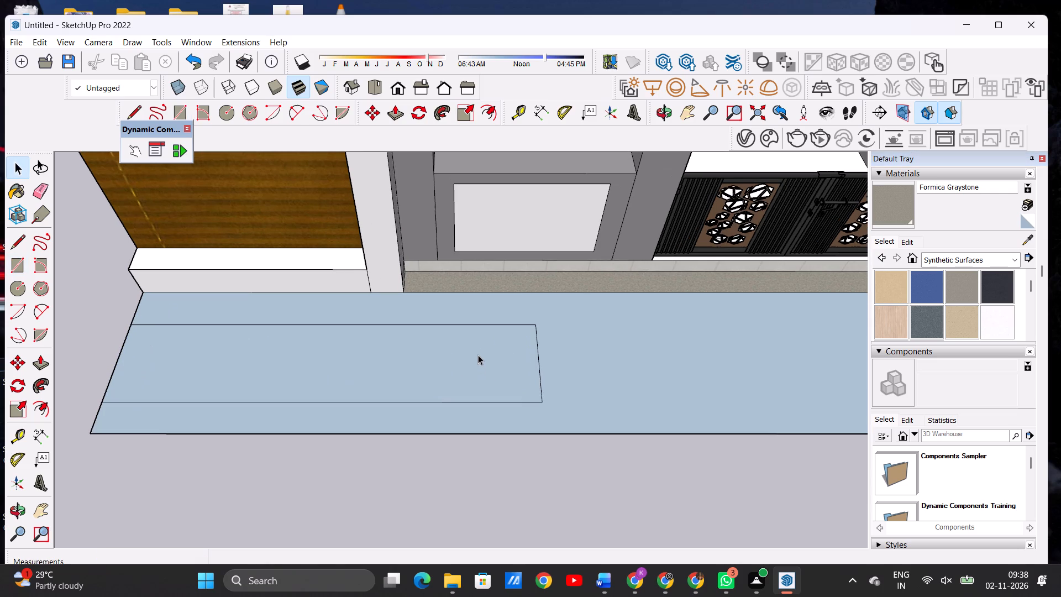
type("OF")
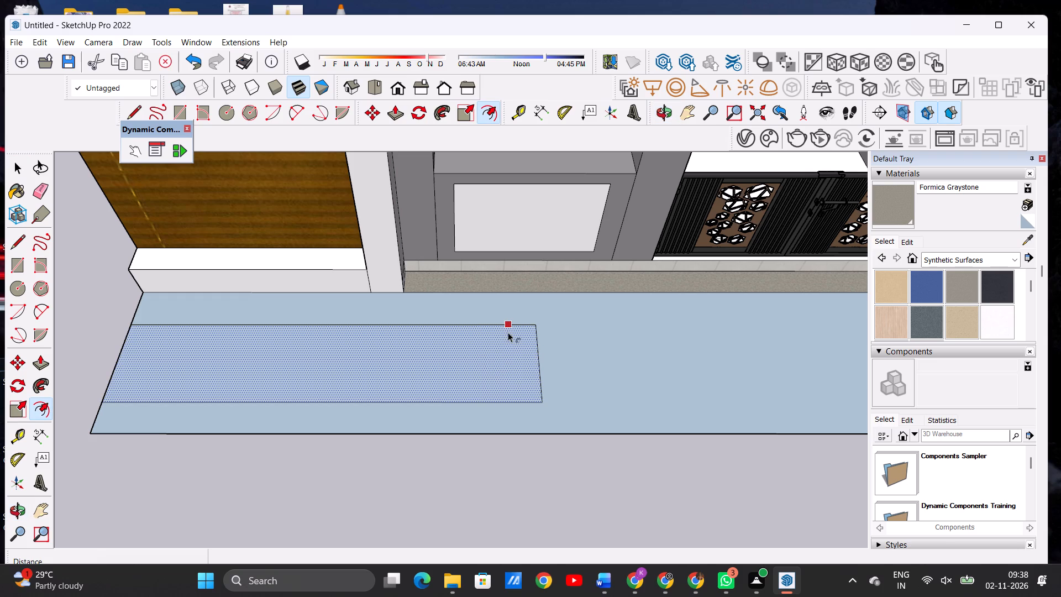
left_click(507, 331)
left_click(500, 335)
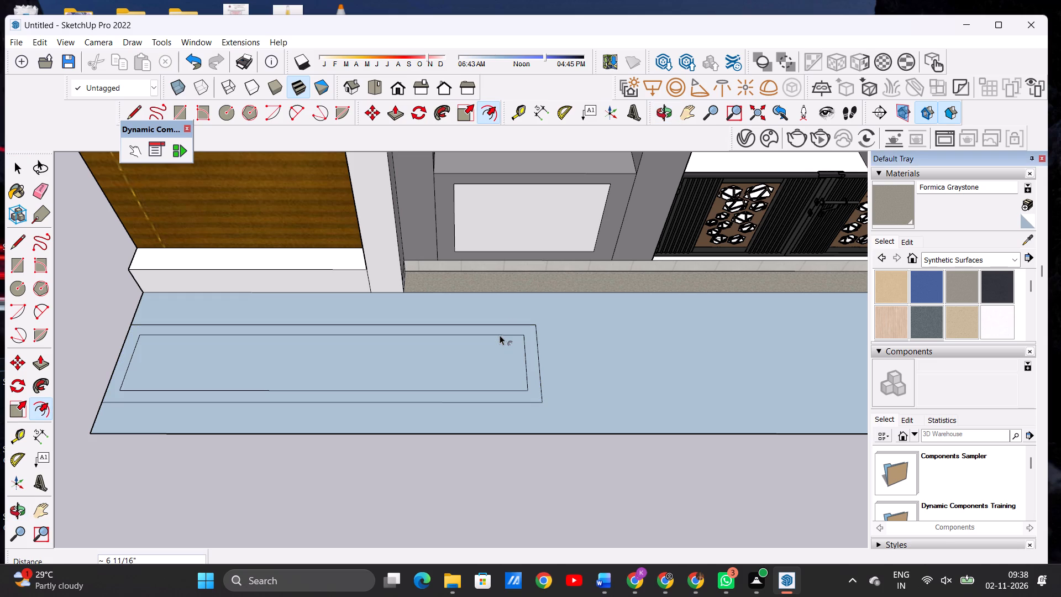
key("space")
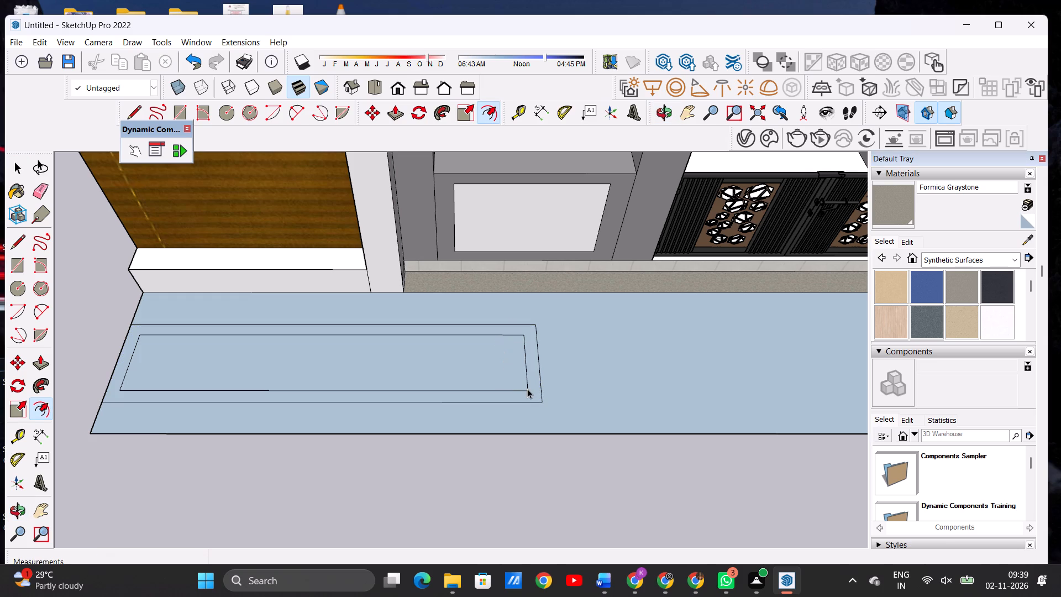
Examine the offset rectangle on the front ground face against the wood-clad panel, boundary wall and gate.
scroll(434, 369, "down", 2)
scroll(435, 367, "up", 2)
scroll(435, 366, "down", 5)
scroll(323, 358, "down", 2)
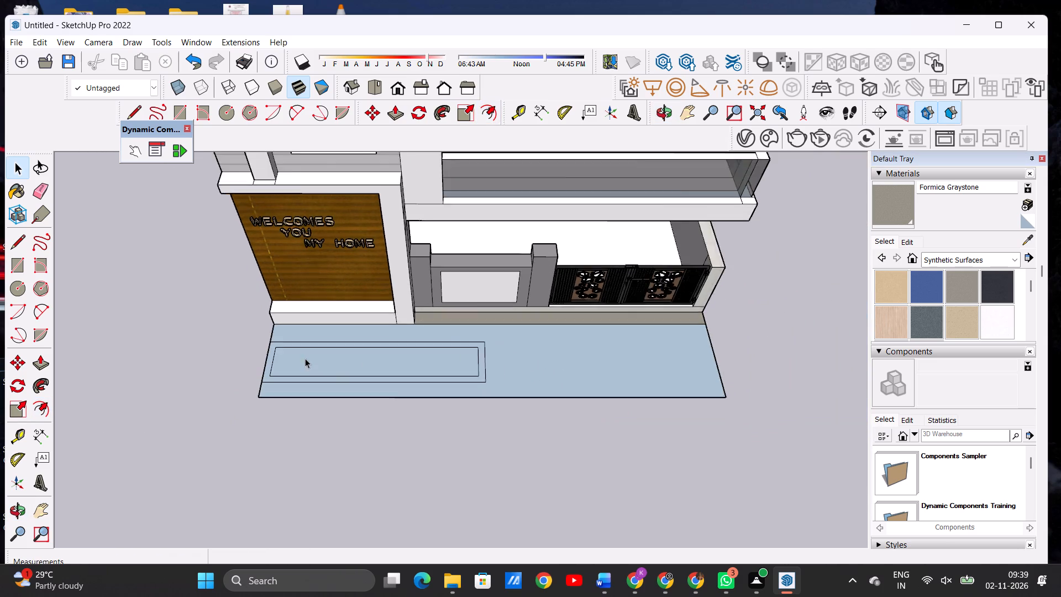
scroll(305, 358, "down", 3)
scroll(411, 374, "up", 6)
scroll(354, 366, "down", 4)
scroll(429, 363, "up", 2)
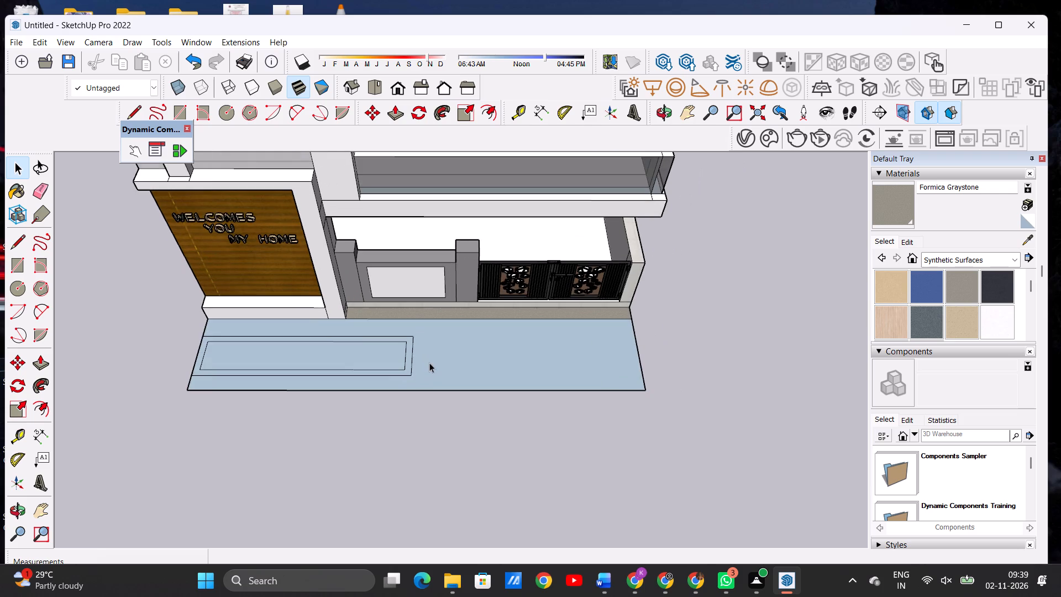
scroll(429, 363, "up", 1)
left_click(13, 35)
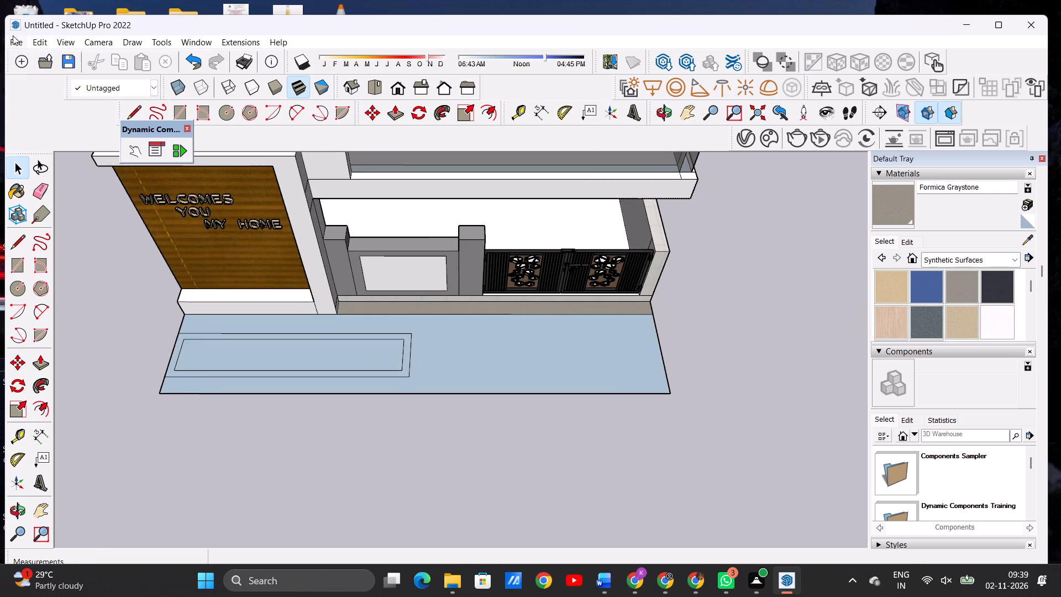
Import the Small+Bush+Planter model and place it at the front edge of the bed before the wood-clad panel.
left_click(67, 267)
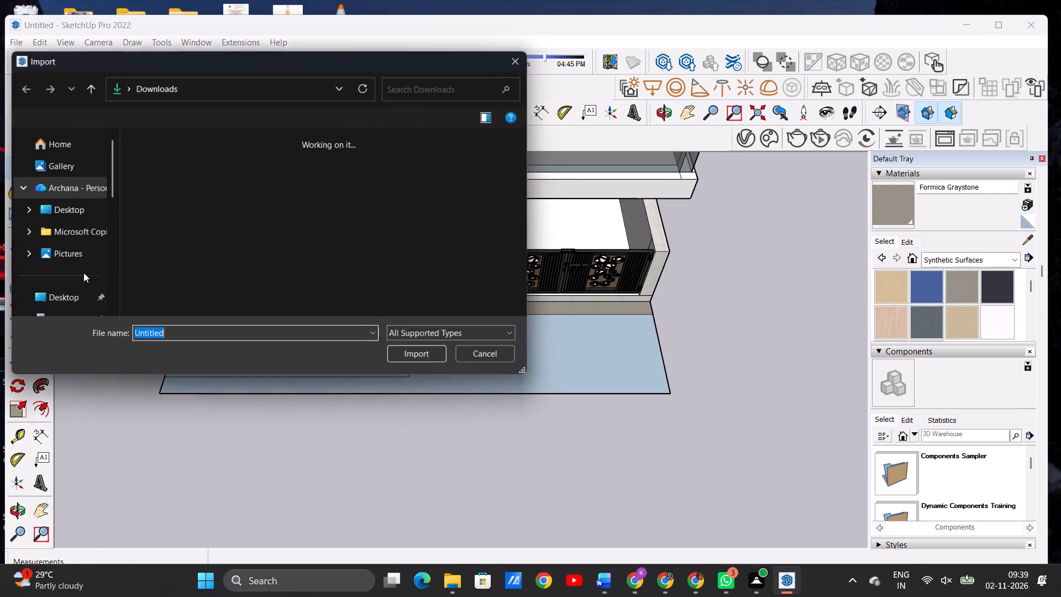
left_click(522, 310)
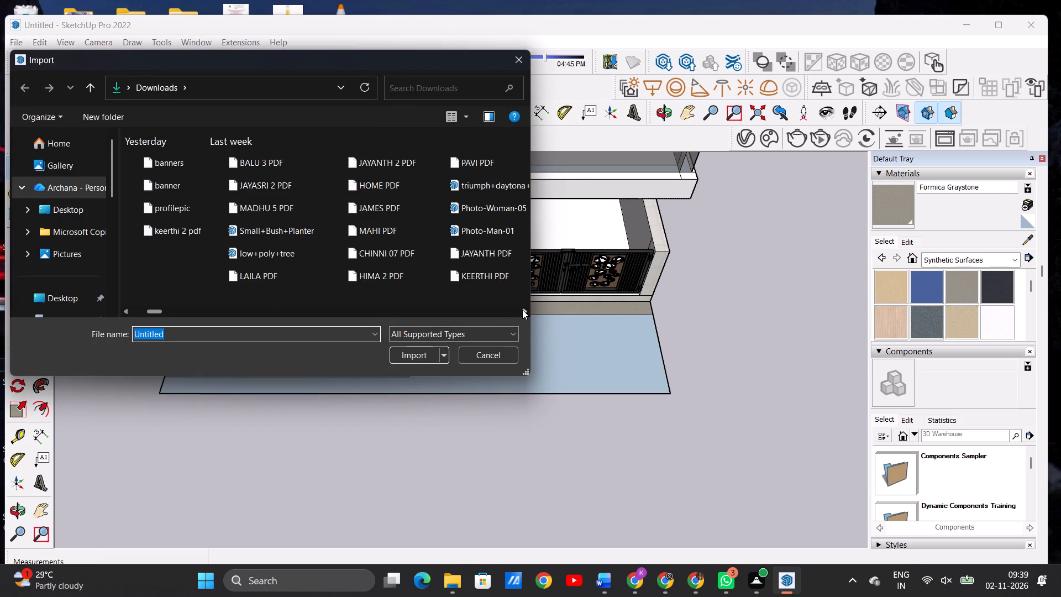
double_click(303, 235)
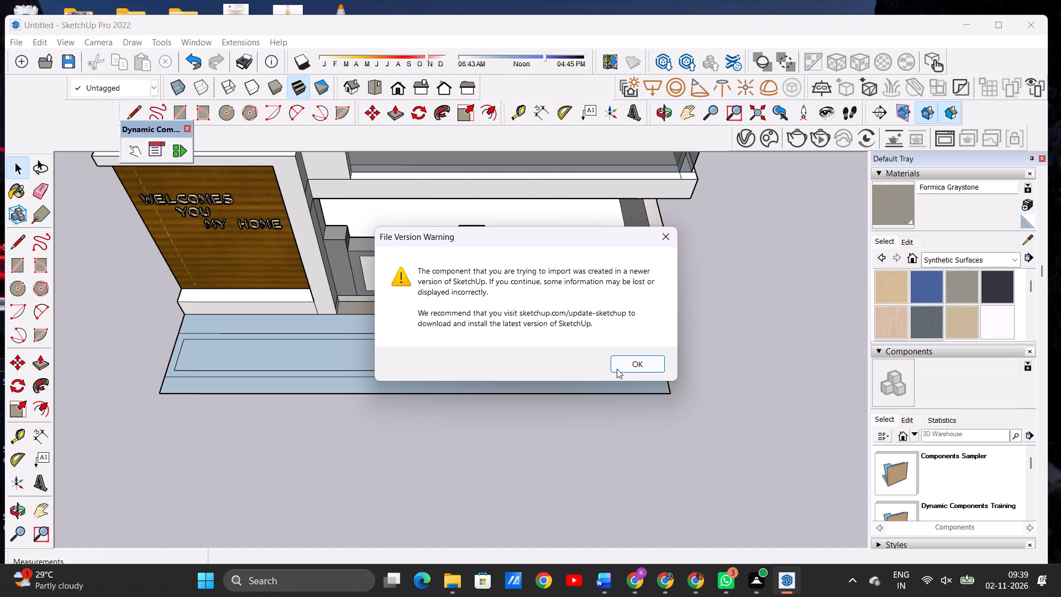
left_click(619, 366)
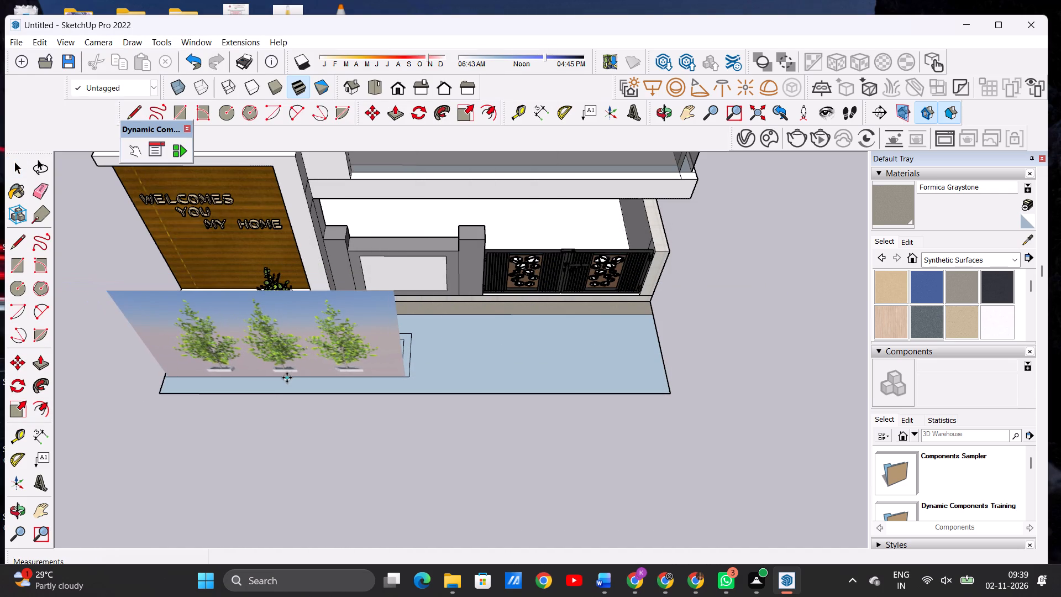
left_click(285, 378)
key("space")
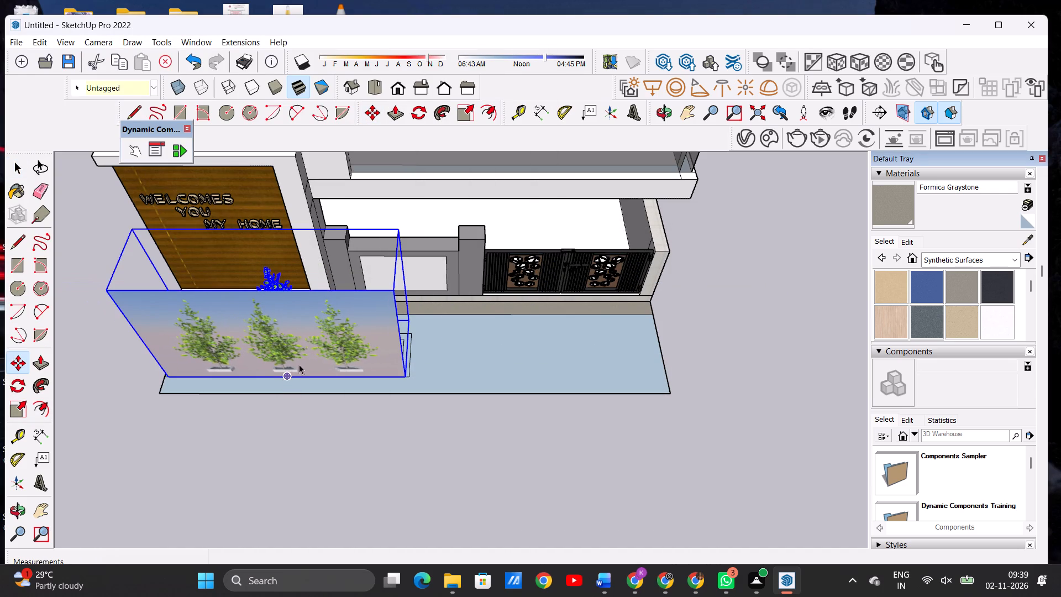
Edit the imported planter component and delete its backdrop picture of three plants, keeping only the modelled bush.
scroll(362, 390, "down", 5)
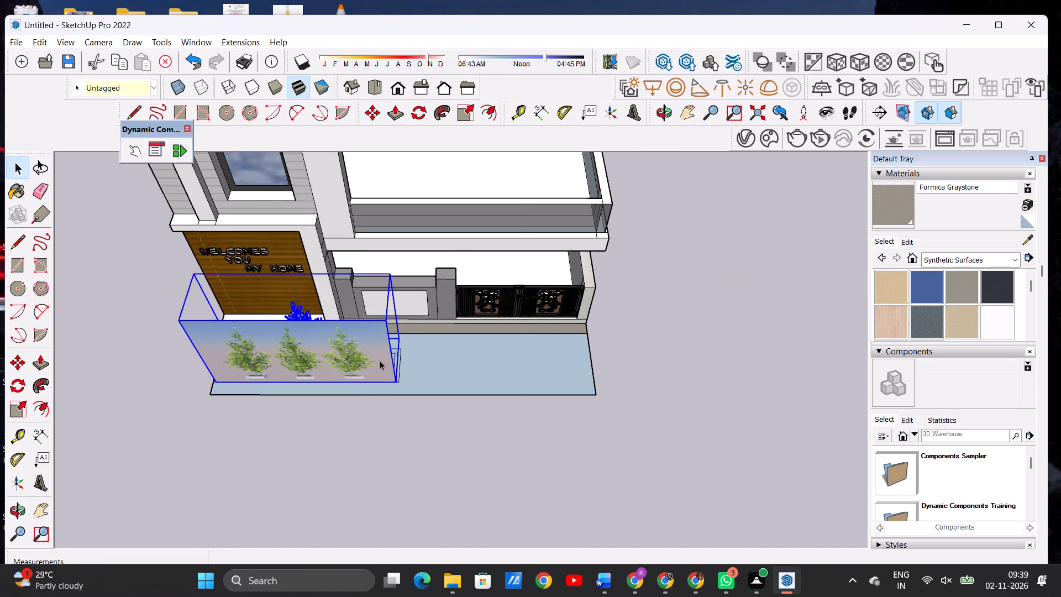
right_click(380, 360)
left_click(449, 273)
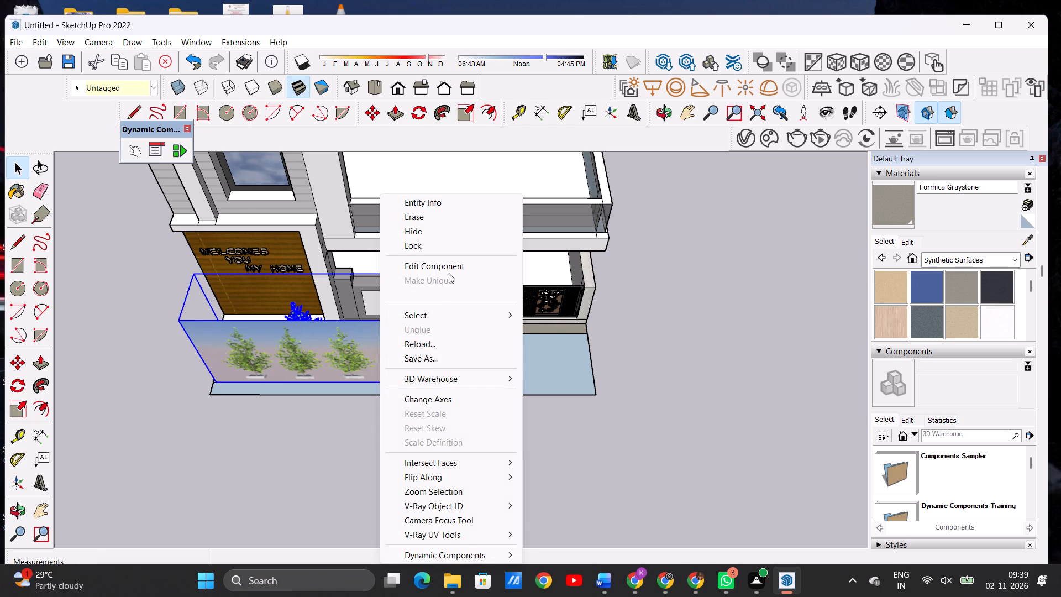
left_click(450, 268)
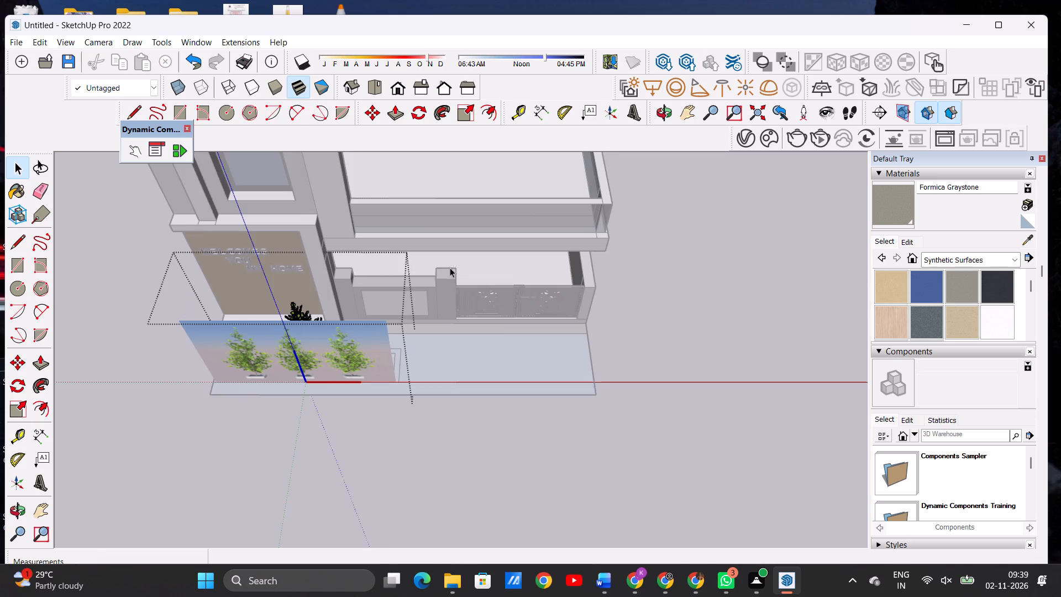
scroll(378, 355, "up", 5)
left_click(369, 345, "ctrl")
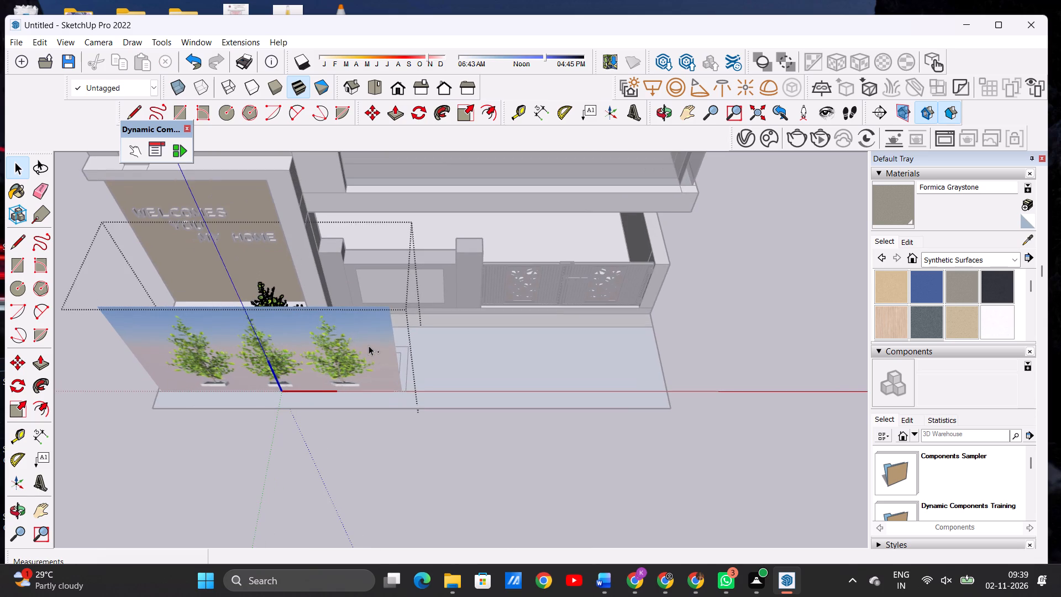
key("Delete")
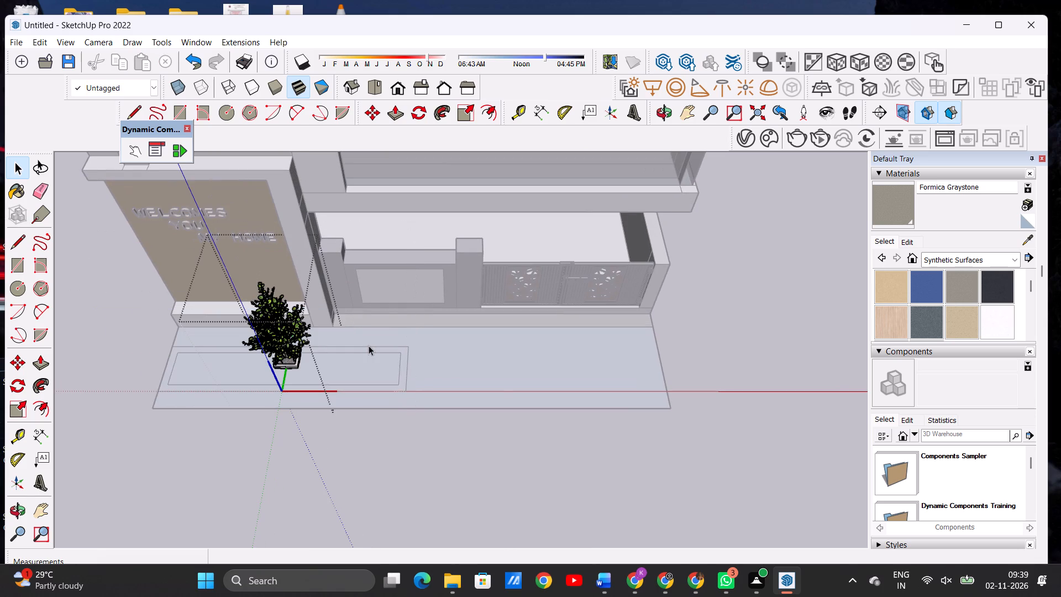
right_click(369, 345)
left_click(384, 349)
Move the bush planter about 9 15/16" outward from the wood-clad panel, toward the ground area's front edge.
scroll(324, 355, "down", 5)
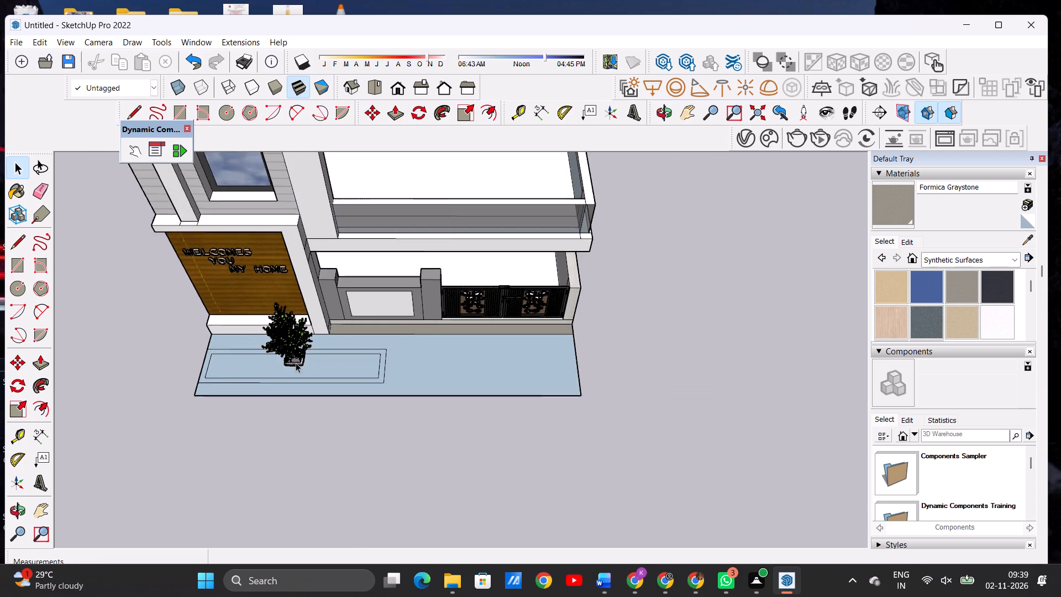
scroll(296, 361, "up", 11)
scroll(304, 360, "down", 1)
scroll(304, 360, "up", 1)
scroll(304, 360, "down", 1)
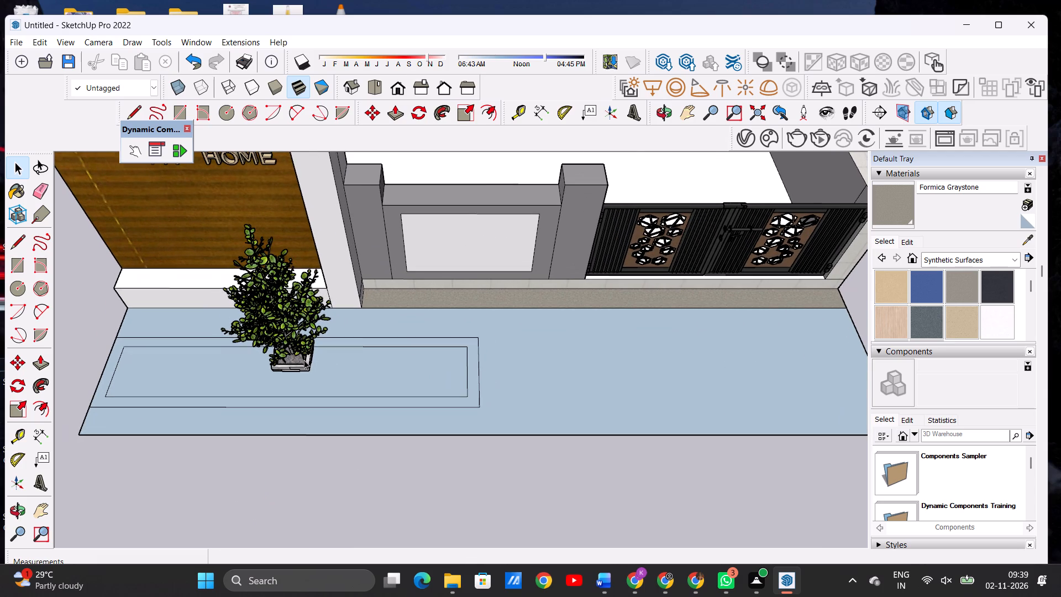
left_click(301, 364)
key("m")
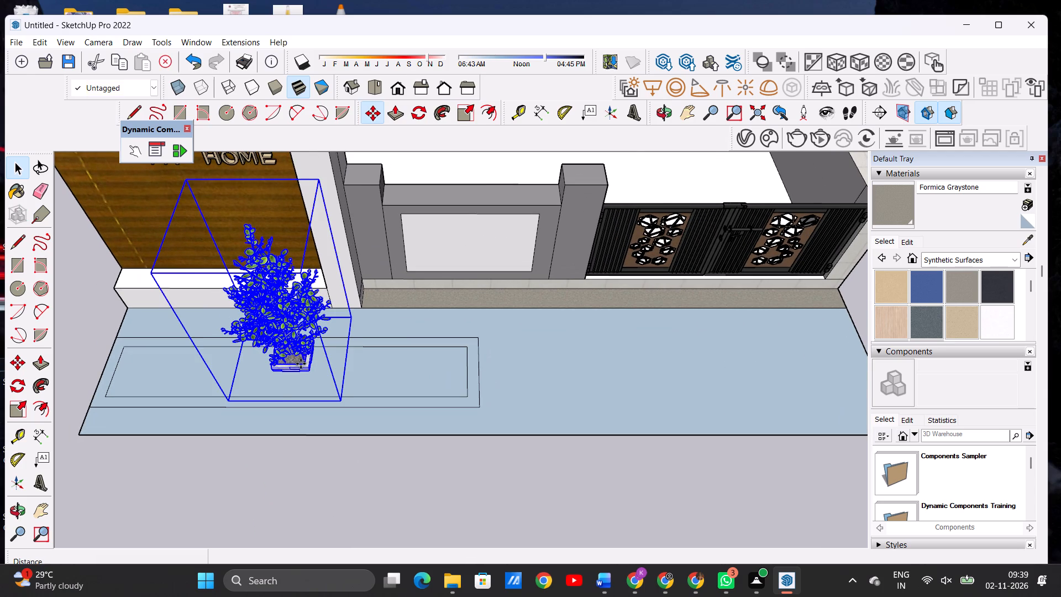
left_click(340, 401)
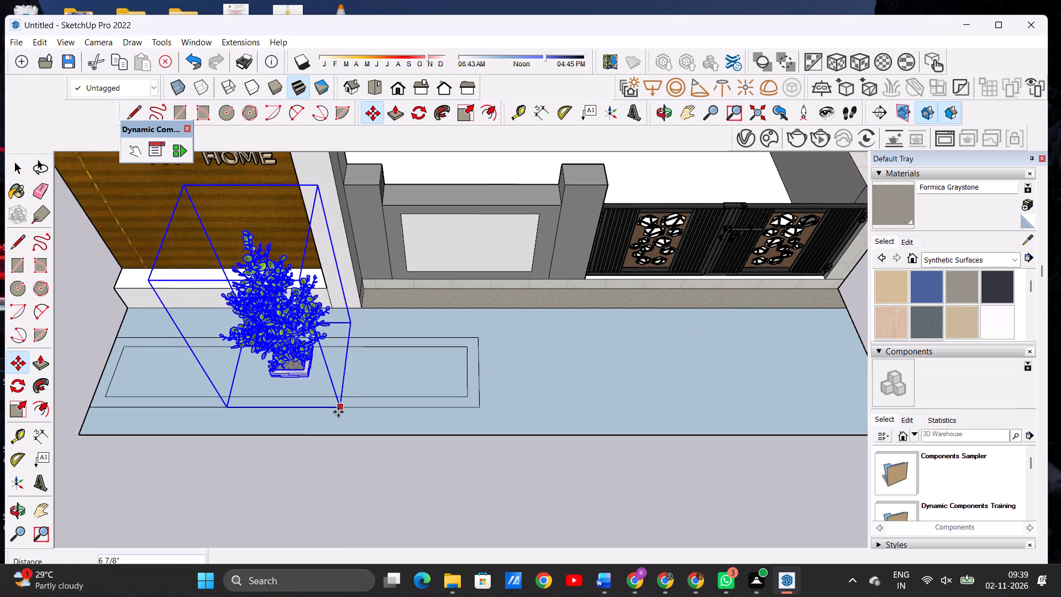
left_click(338, 417)
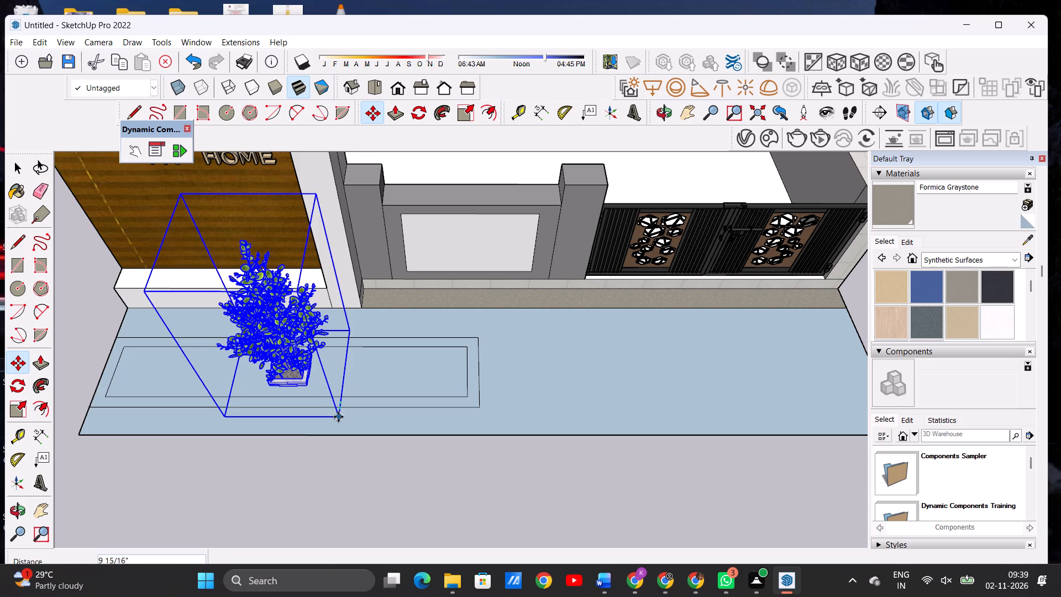
key("space")
Scale the bush planter's height down to about 0.72 along the blue axis.
scroll(339, 359, "down", 5)
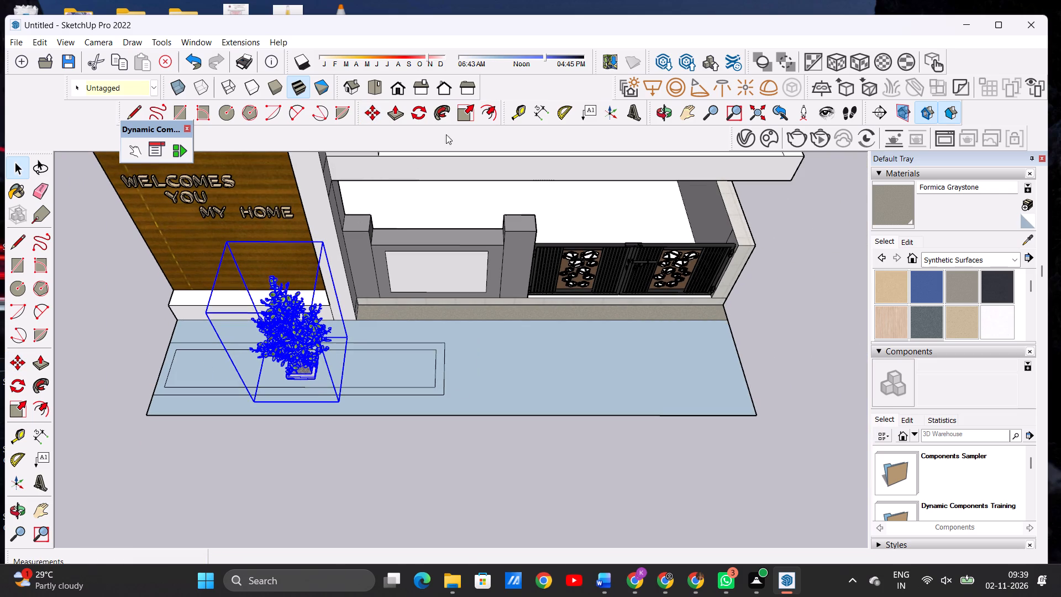
left_click(464, 107)
left_click(267, 273)
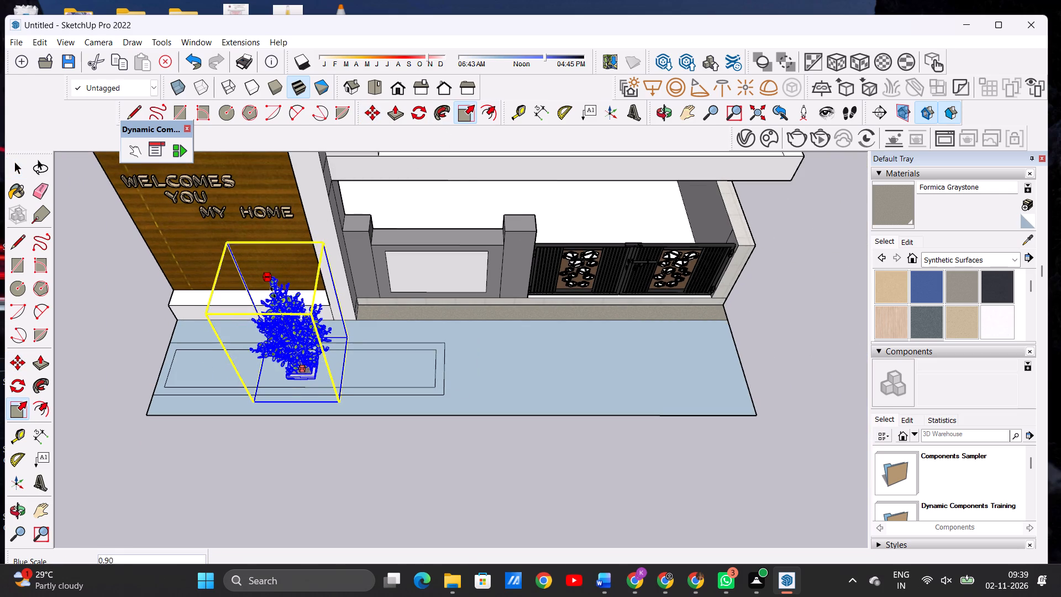
left_click(278, 306)
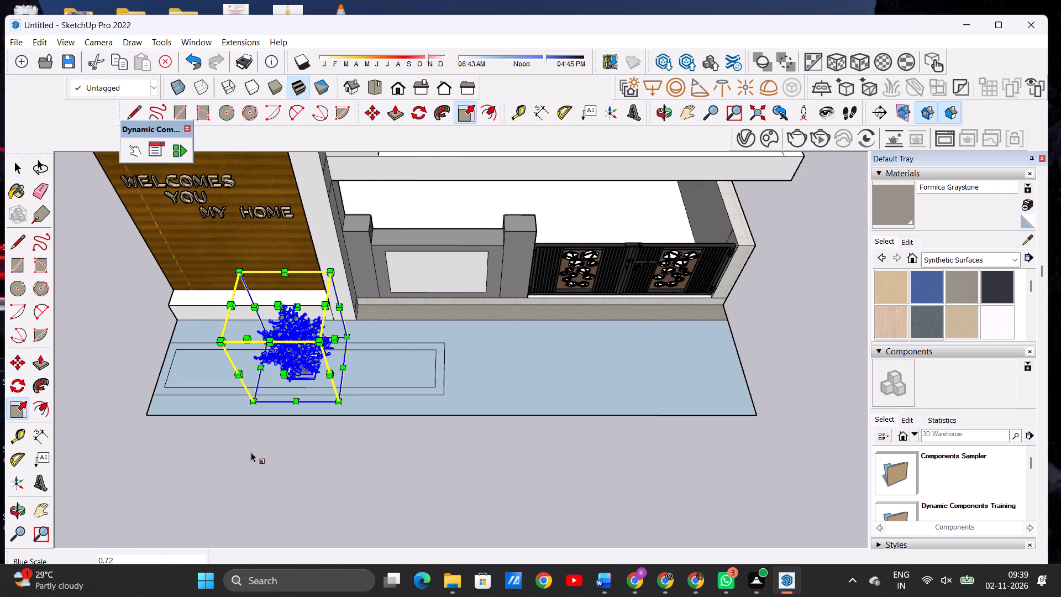
key("space")
left_click(272, 474)
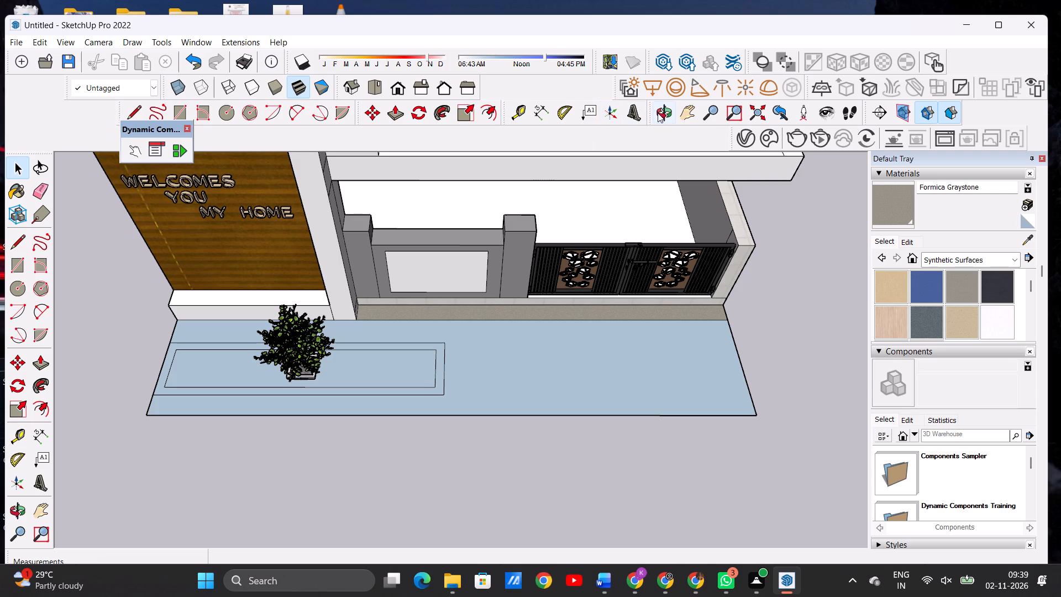
Scale the bush planter's height down again by a factor of about 0.81 along the blue axis.
left_click(658, 113)
left_click_drag(434, 464, 448, 311)
scroll(459, 359, "down", 5)
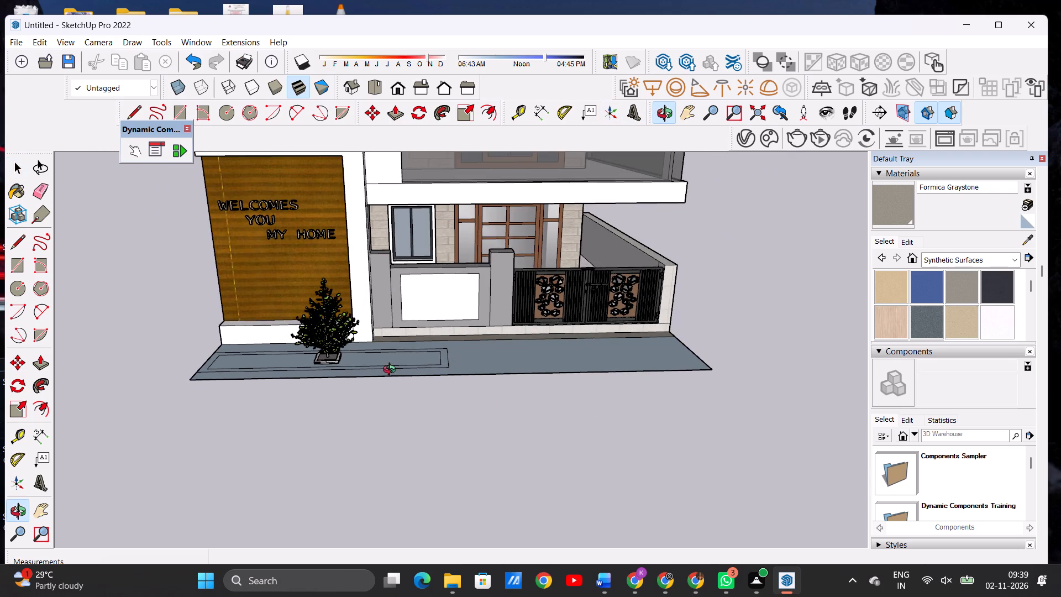
left_click_drag(358, 376, 372, 348)
scroll(295, 430, "down", 4)
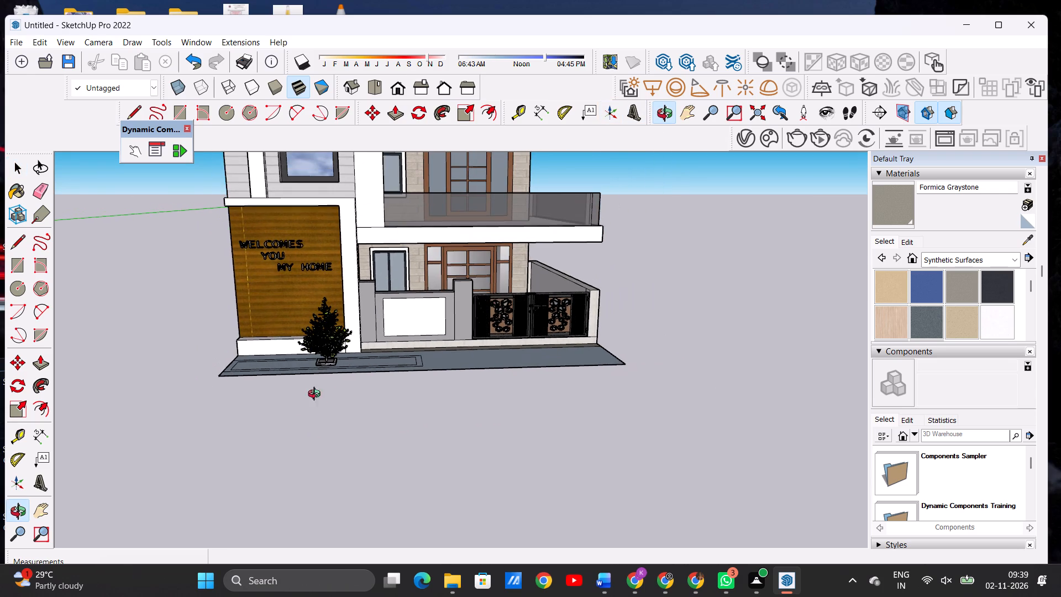
scroll(349, 320, "up", 9)
key("space")
left_click(326, 332)
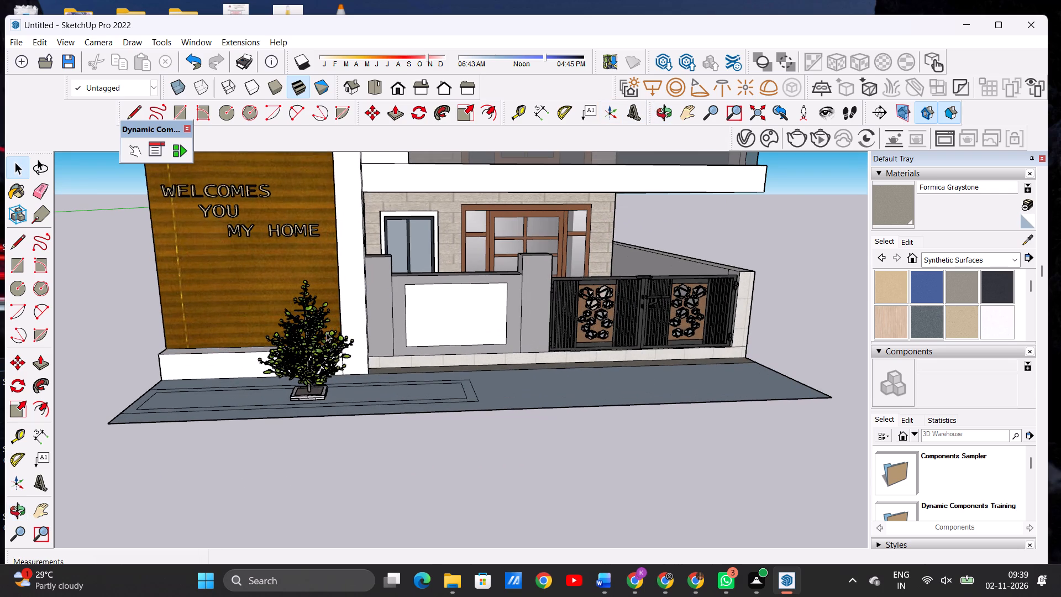
left_click(464, 116)
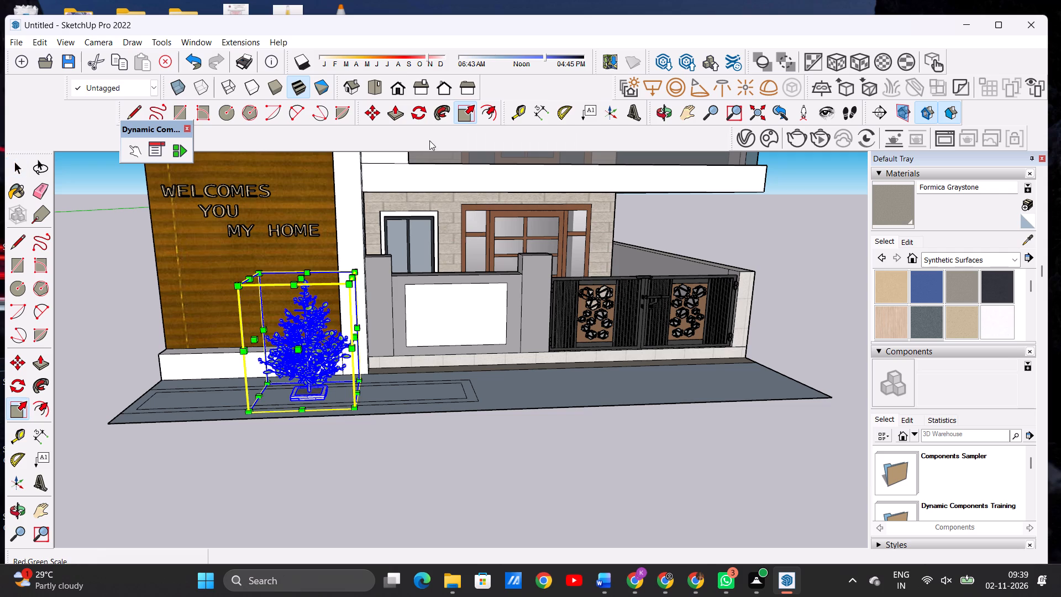
left_click(301, 276)
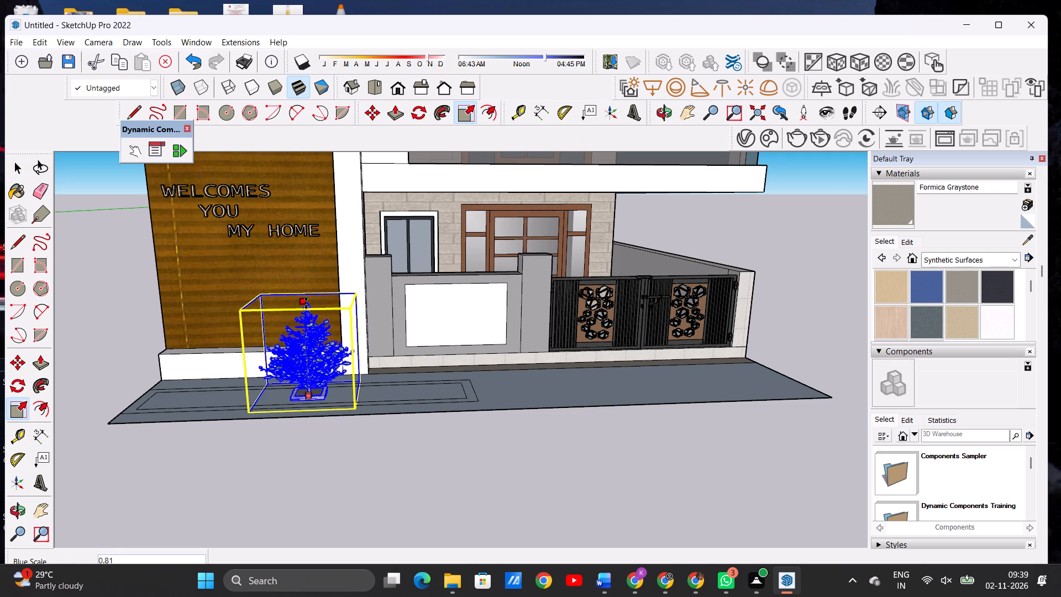
left_click(306, 303)
key("space")
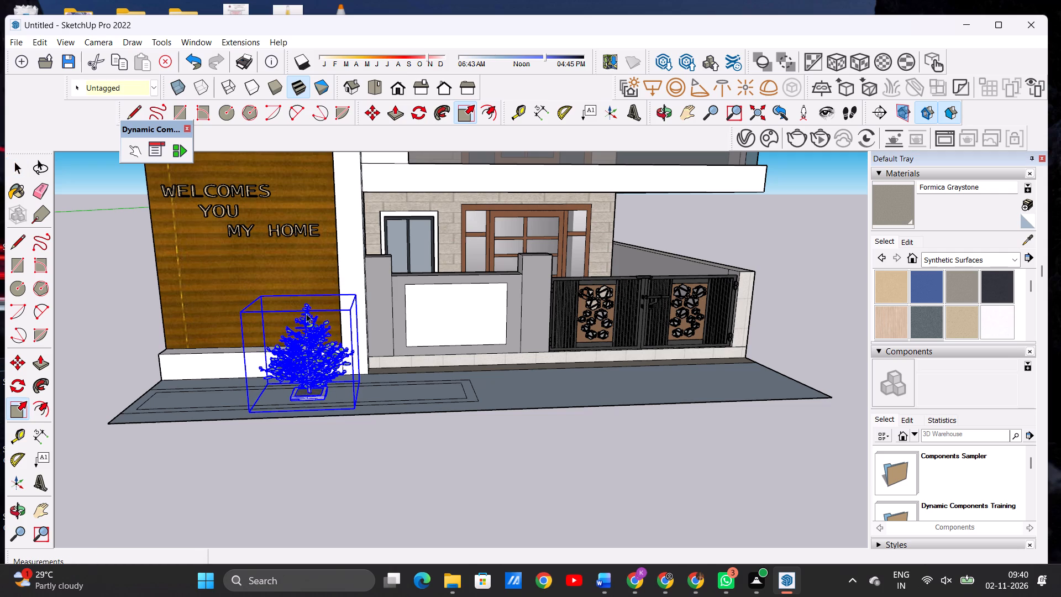
left_click(320, 467)
Copy the bush planter about 4' 7 11/16" along the bed toward the gate.
scroll(320, 421, "down", 3)
scroll(318, 401, "up", 7)
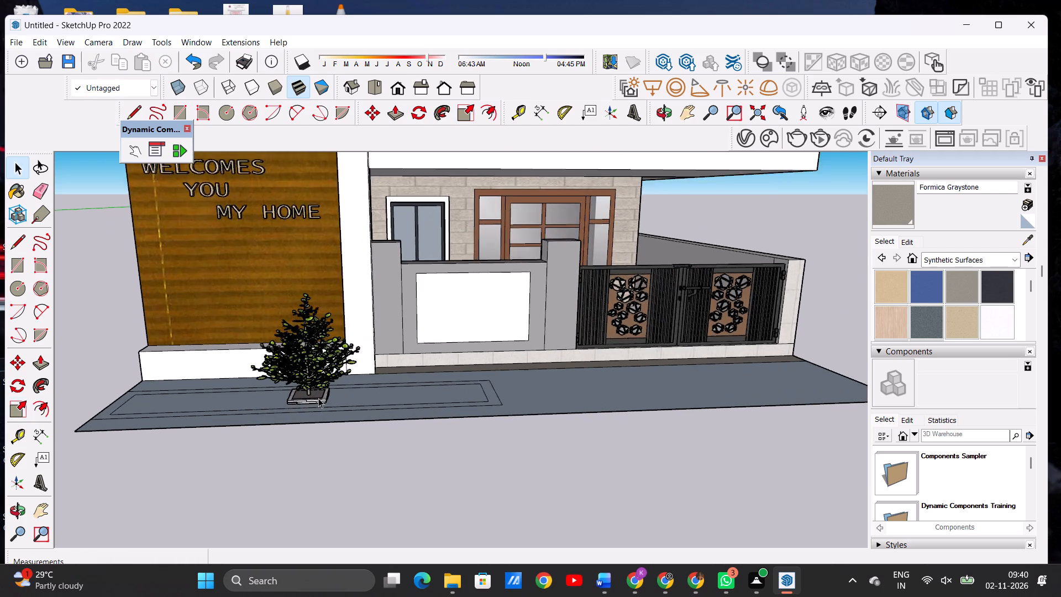
scroll(318, 398, "up", 3)
left_click(318, 398)
key("m")
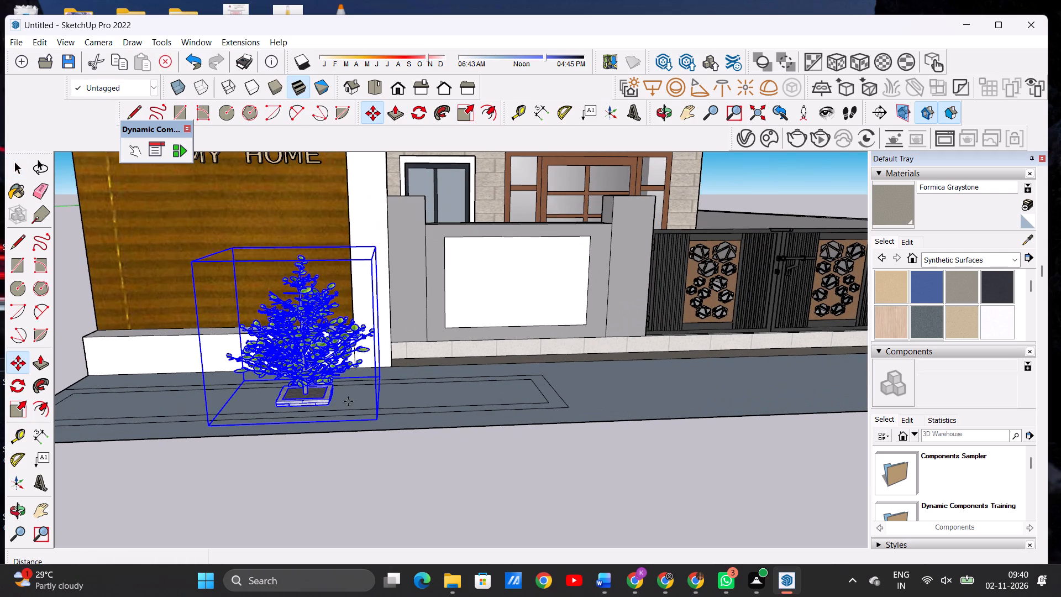
left_click(376, 422)
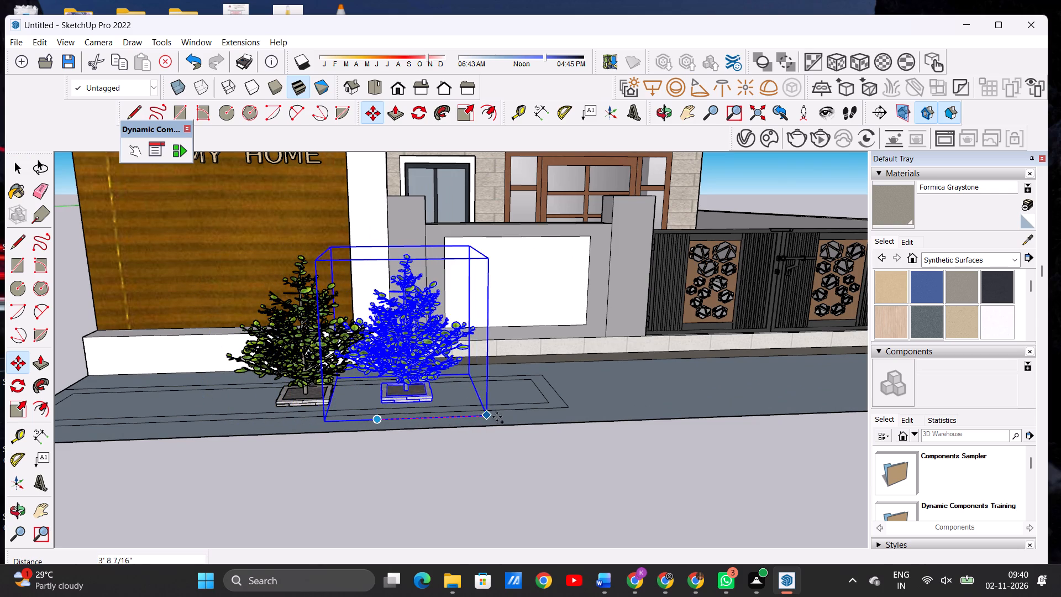
left_click(519, 415)
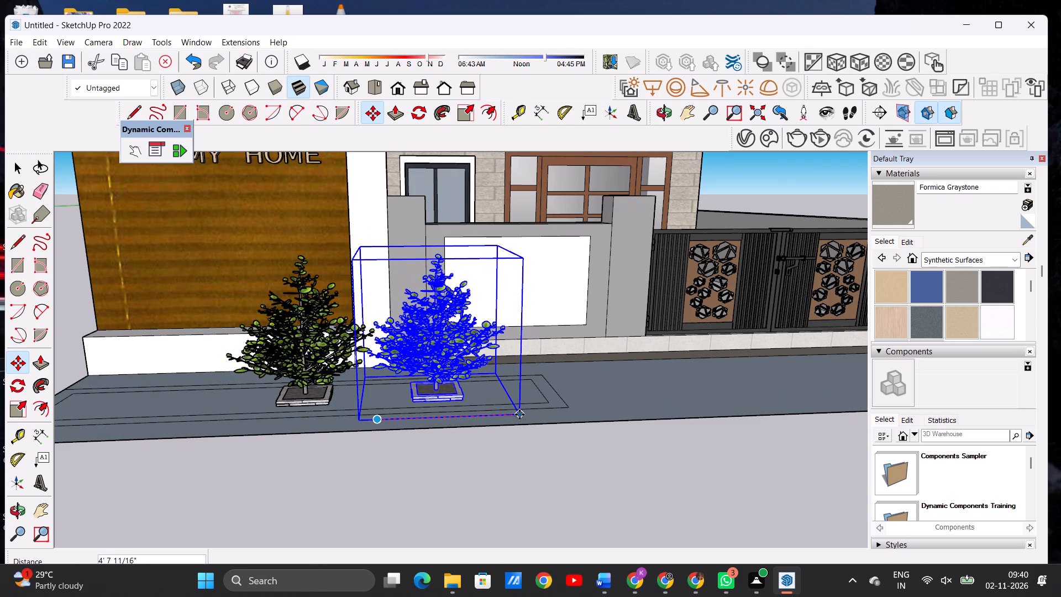
Copy the planter nearest the gate about 9' 3 3/4" back along the bed, past the original, toward the bed's far end.
left_click(519, 415)
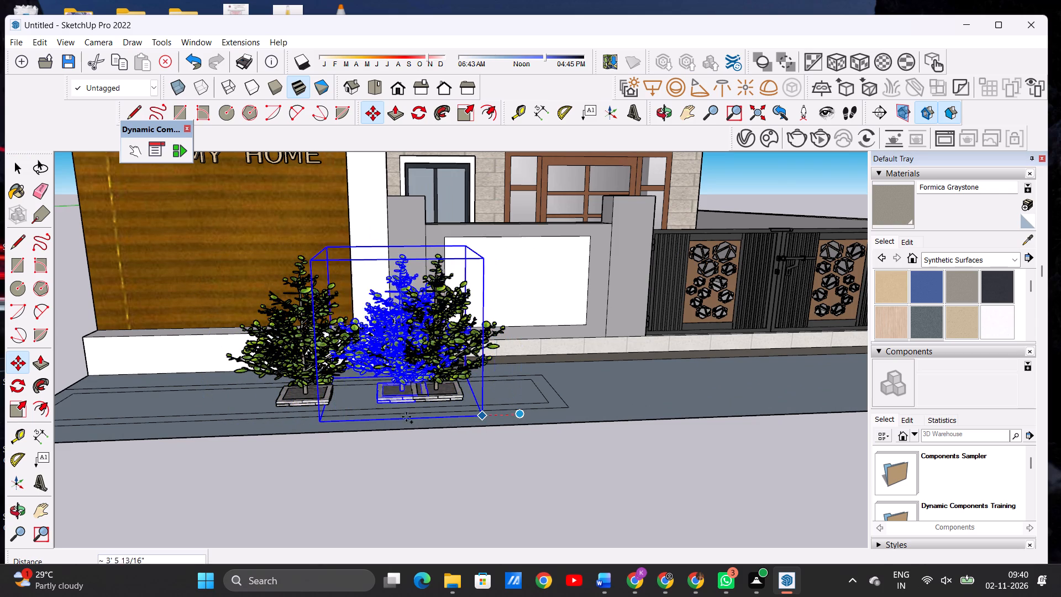
scroll(382, 423, "down", 5)
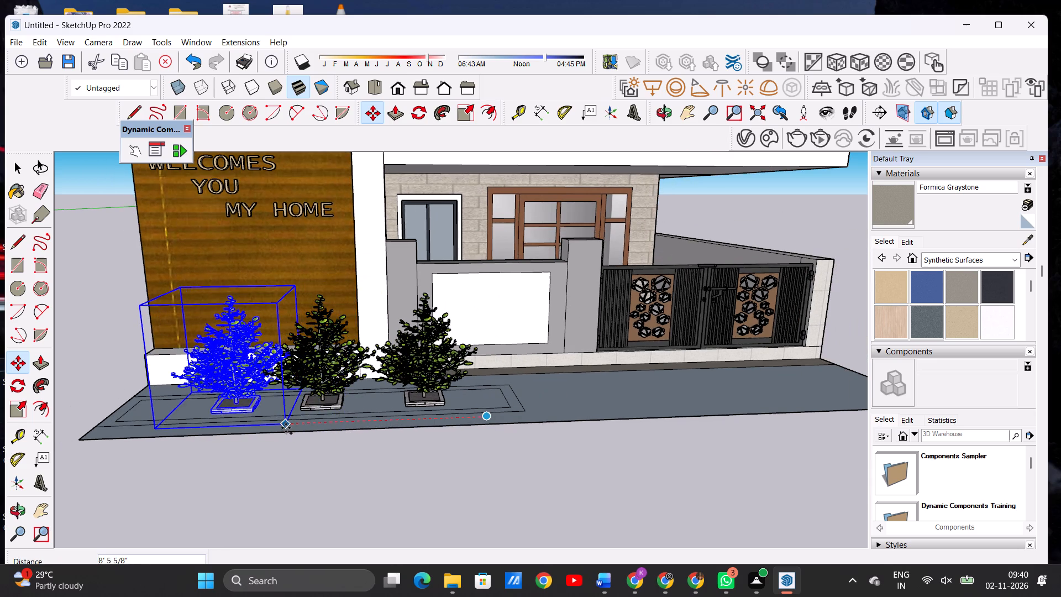
scroll(286, 428, "up", 2)
scroll(286, 428, "down", 2)
scroll(286, 428, "up", 8)
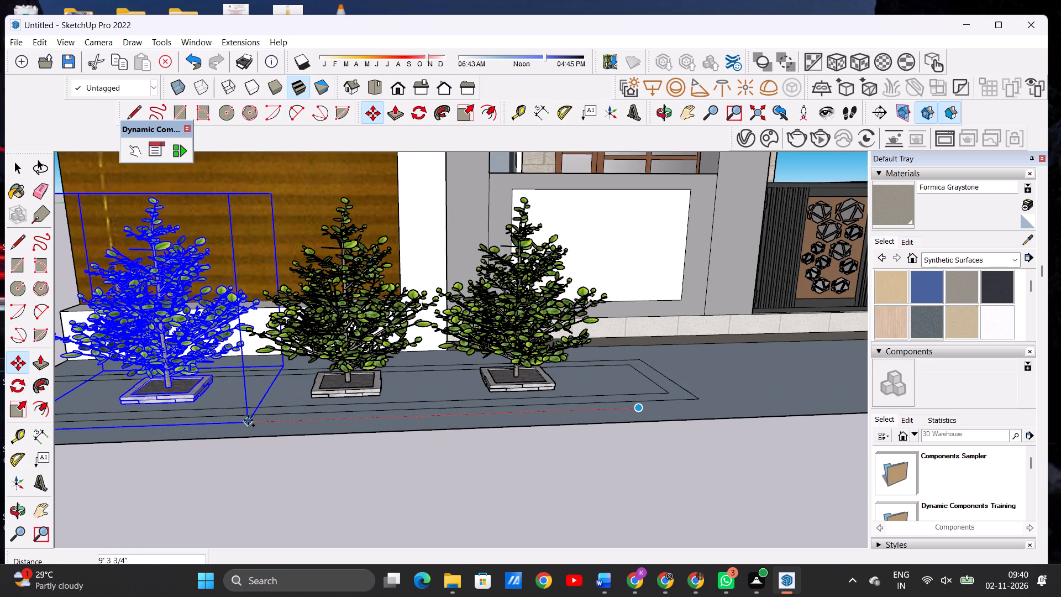
left_click(248, 420)
key("space")
scroll(274, 411, "down", 7)
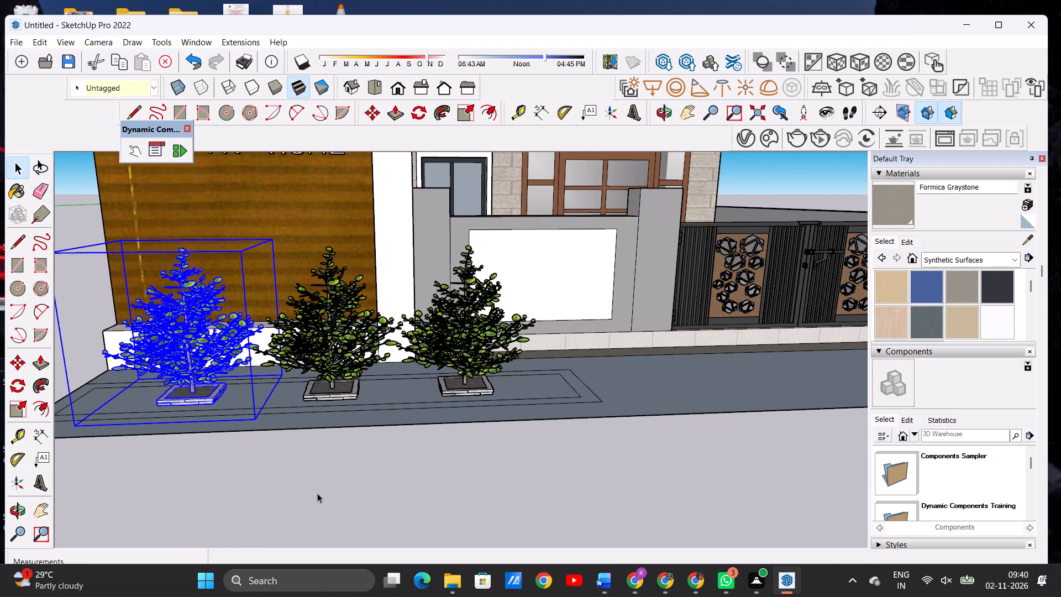
left_click(319, 500)
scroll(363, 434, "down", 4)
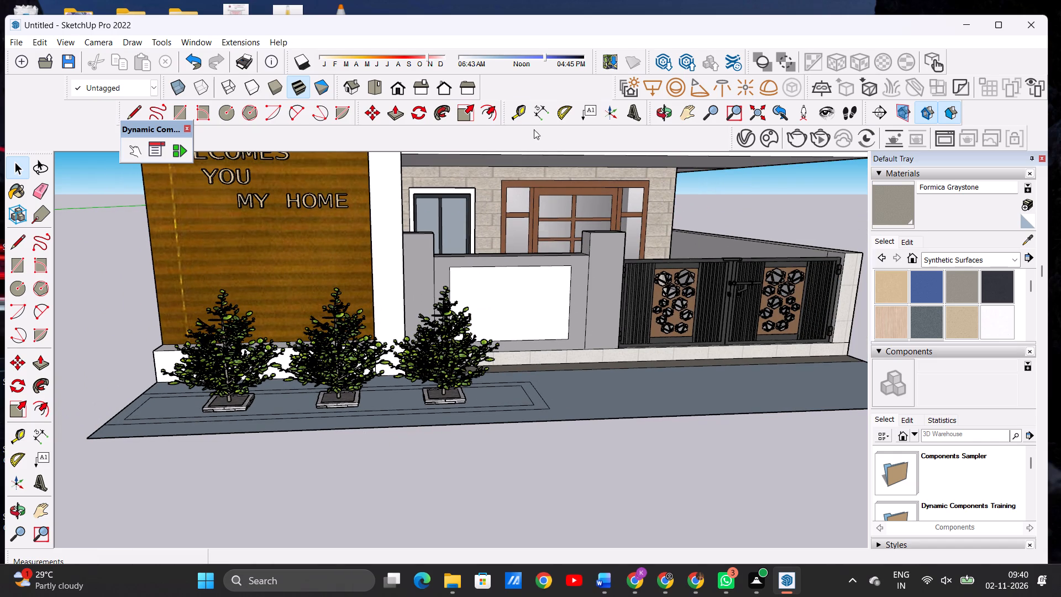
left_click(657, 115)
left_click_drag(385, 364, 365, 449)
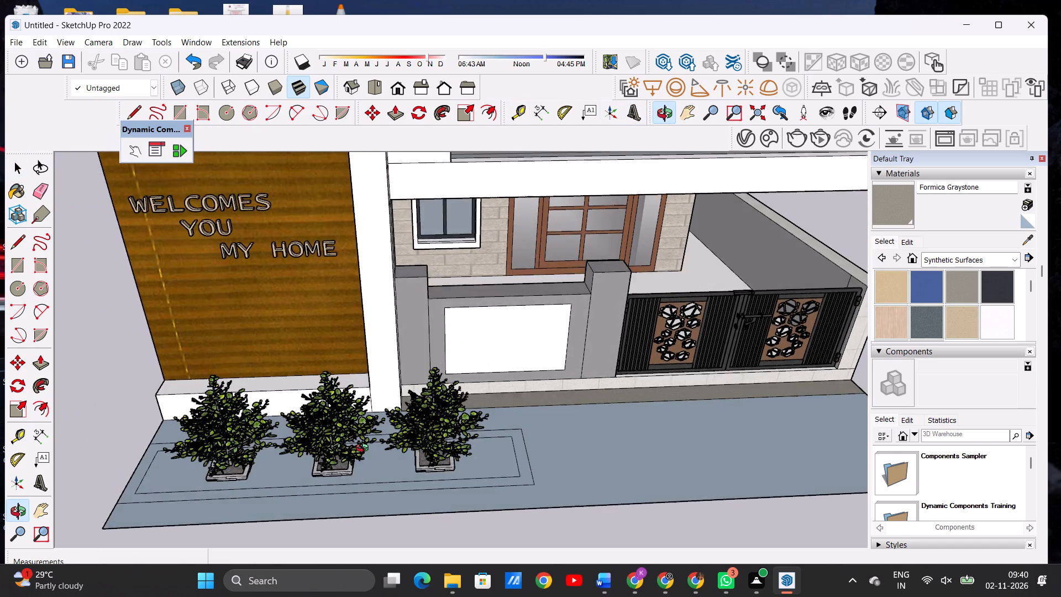
Push/Pull the border face of the planting bed up about 7 15/16" to form a raised kerb around the planters.
left_click_drag(365, 449, 355, 444)
scroll(385, 425, "down", 11)
left_click_drag(289, 461, 323, 449)
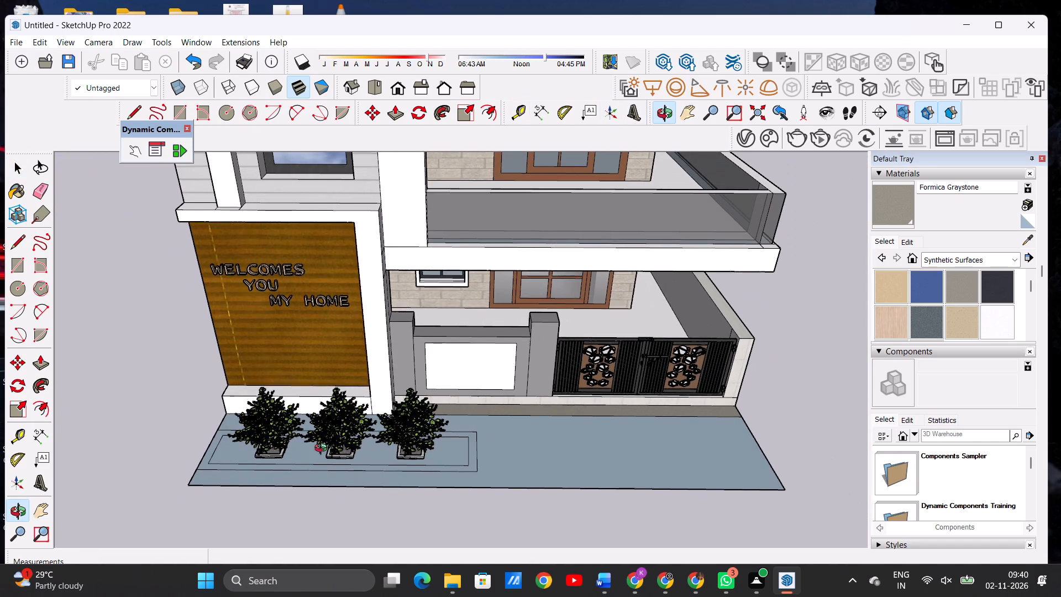
left_click_drag(323, 449, 363, 431)
scroll(250, 483, "up", 11)
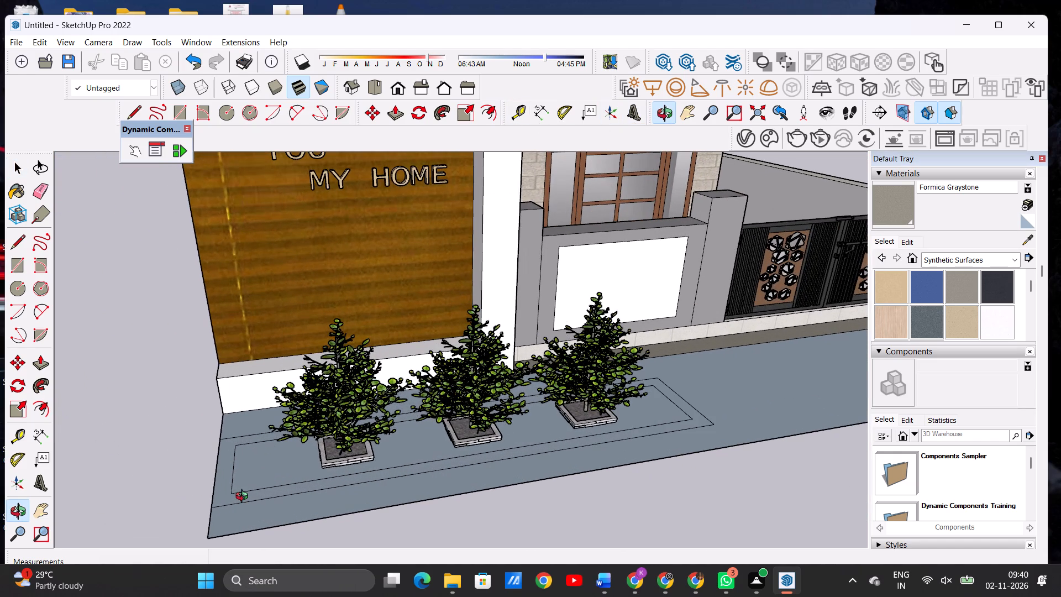
key("space")
type("P")
scroll(229, 490, "up", 3)
scroll(229, 490, "down", 1)
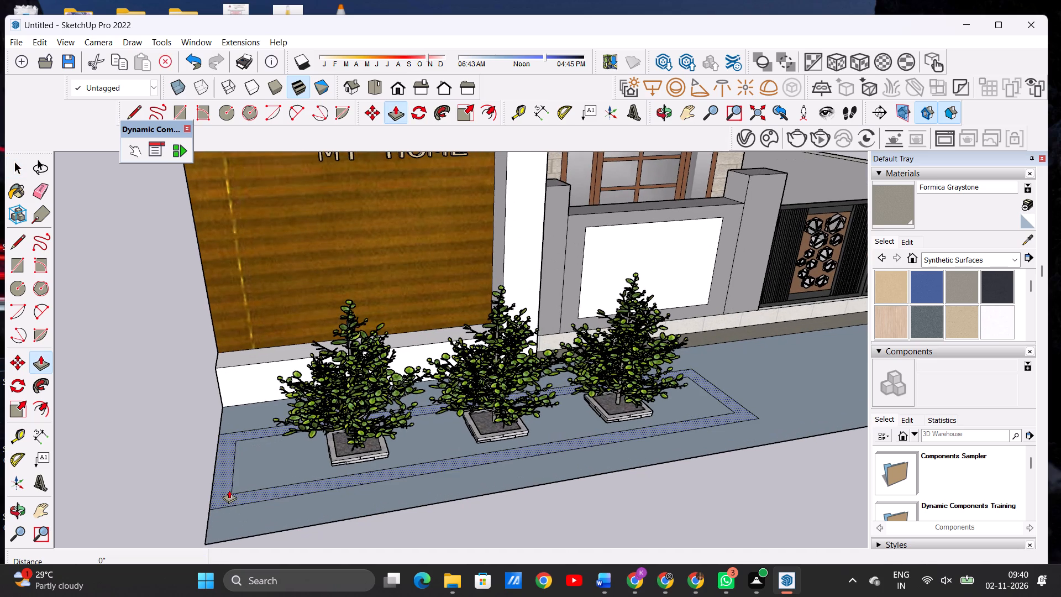
left_click(229, 490)
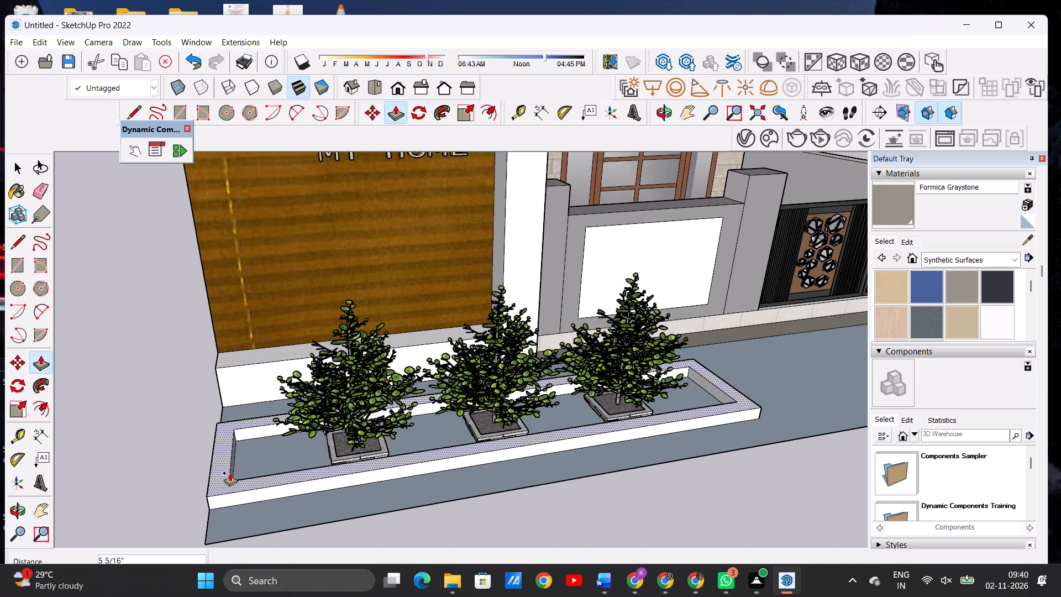
left_click(230, 470)
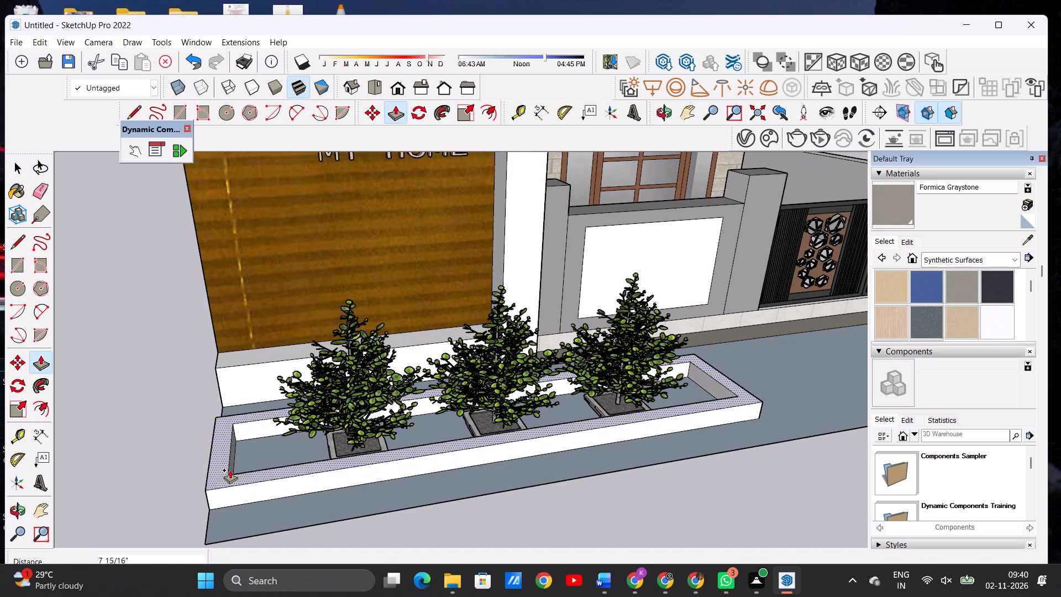
key("space")
Examine the full front elevation and the raised planting bed from different distances and angles.
scroll(233, 474, "down", 19)
scroll(235, 448, "up", 1)
scroll(235, 448, "down", 5)
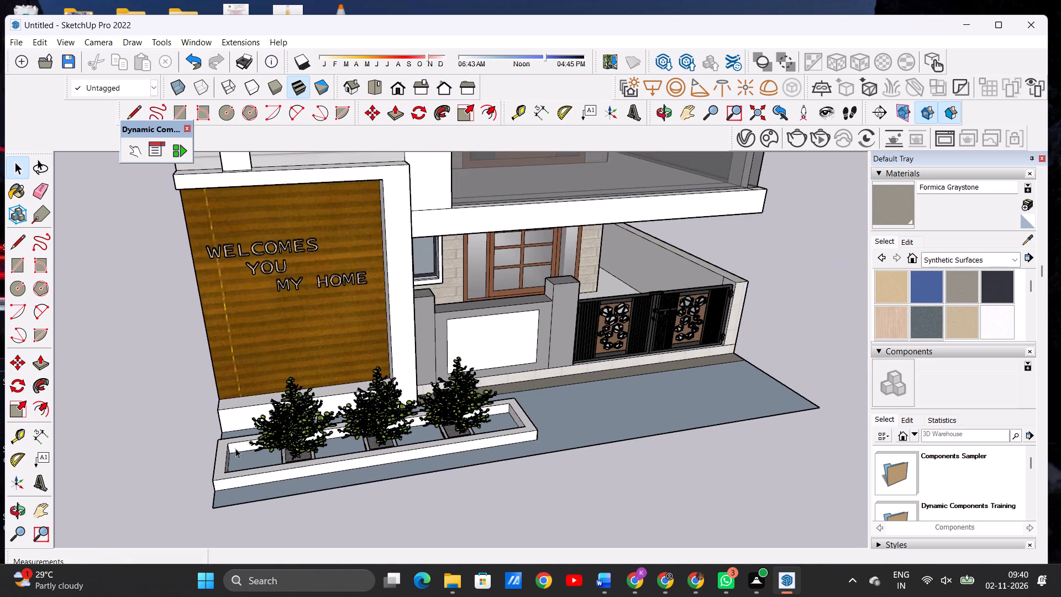
scroll(235, 448, "down", 4)
scroll(235, 448, "up", 1)
scroll(235, 448, "down", 2)
scroll(235, 448, "up", 1)
scroll(235, 448, "down", 12)
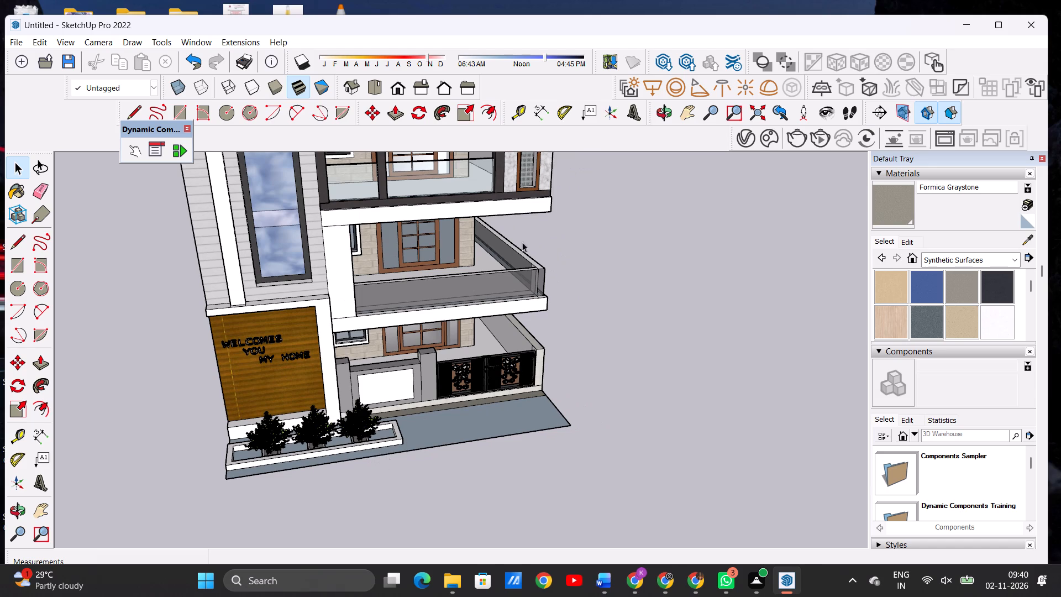
left_click(659, 112)
left_click_drag(518, 455, 482, 418)
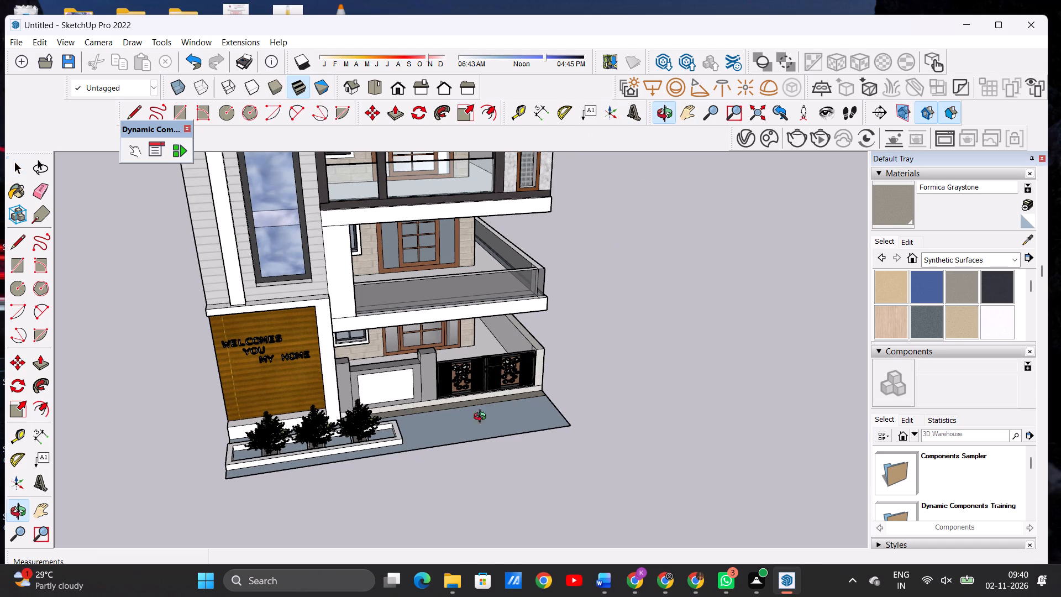
left_click_drag(482, 418, 449, 378)
scroll(449, 440, "down", 7)
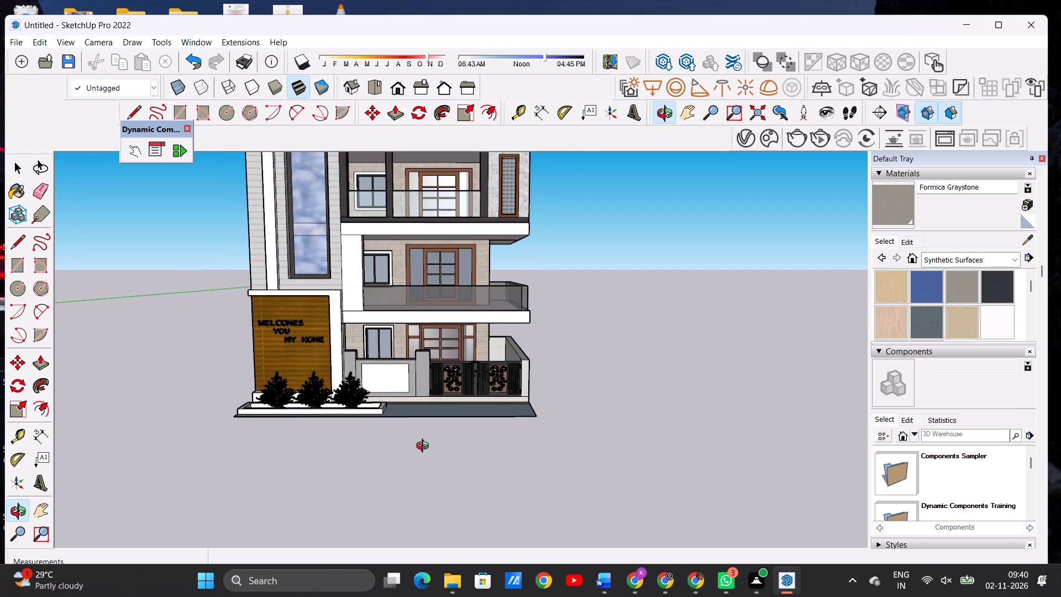
scroll(411, 450, "down", 6)
scroll(381, 454, "up", 1)
scroll(378, 458, "down", 16)
scroll(430, 435, "up", 3)
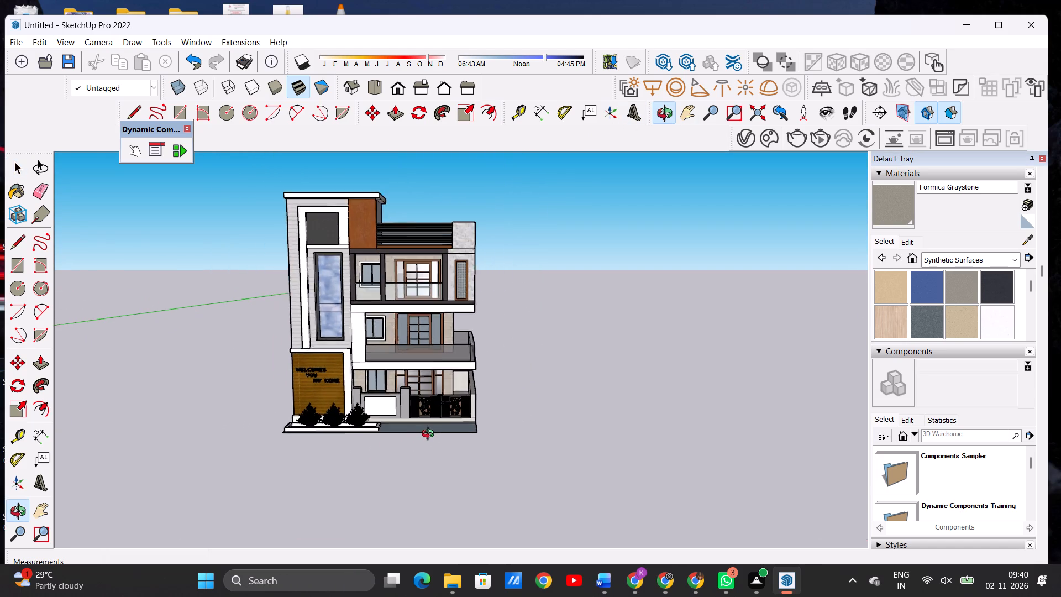
scroll(430, 435, "up", 4)
scroll(495, 430, "up", 5)
scroll(495, 430, "down", 1)
scroll(495, 430, "up", 8)
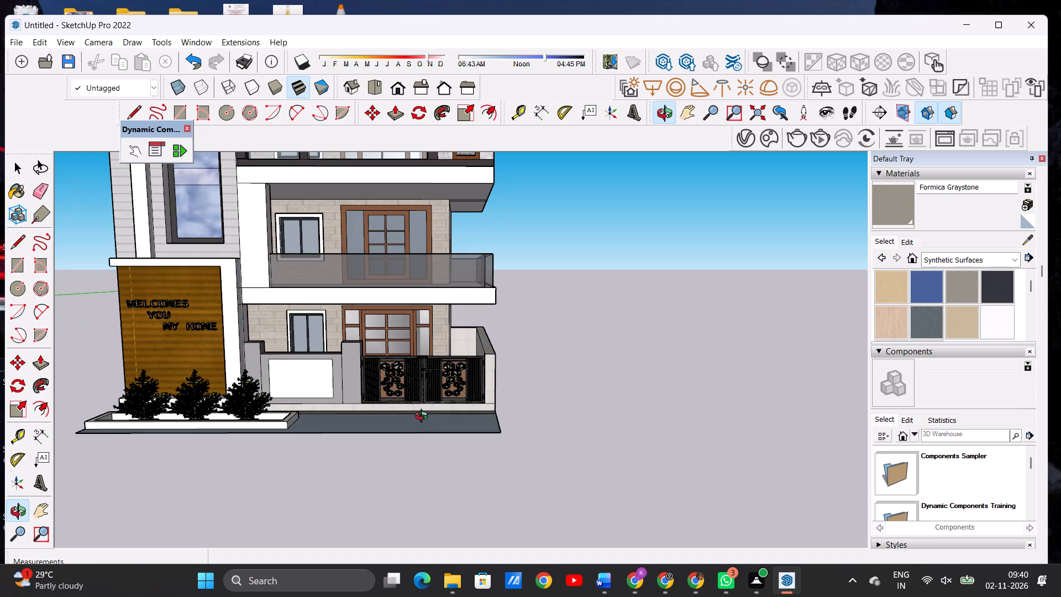
left_click_drag(424, 417, 400, 528)
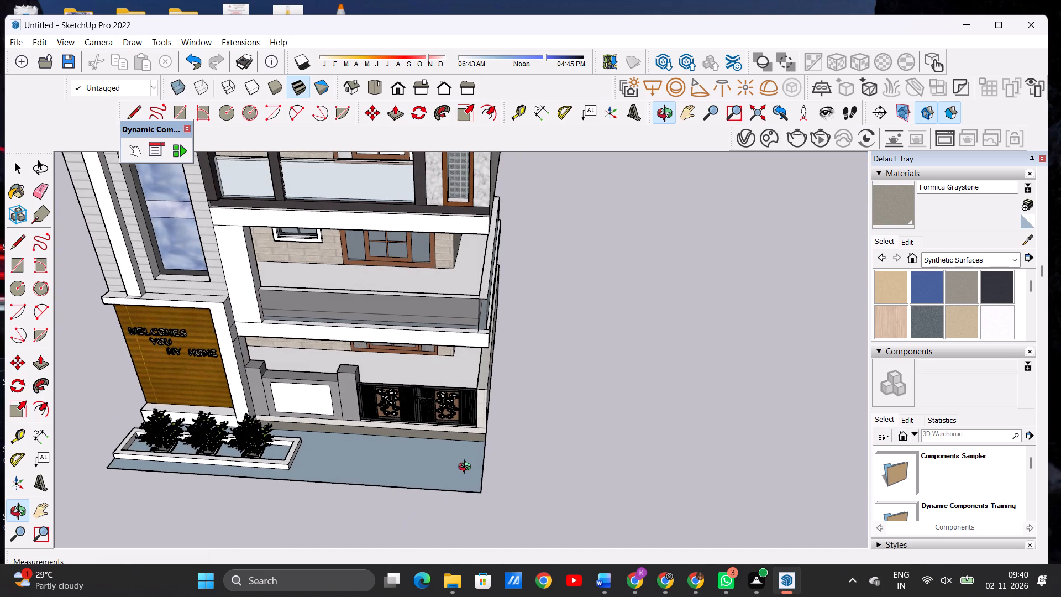
scroll(480, 462, "down", 2)
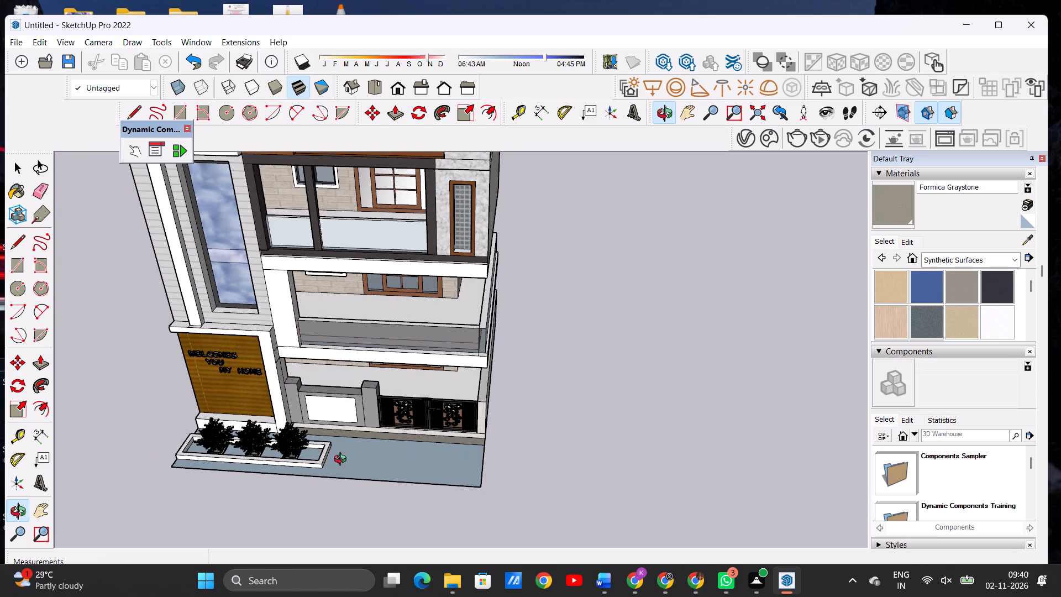
Paint the white panel on the front boundary wall with Carrera Marble from the Stone materials.
scroll(343, 460, "up", 13)
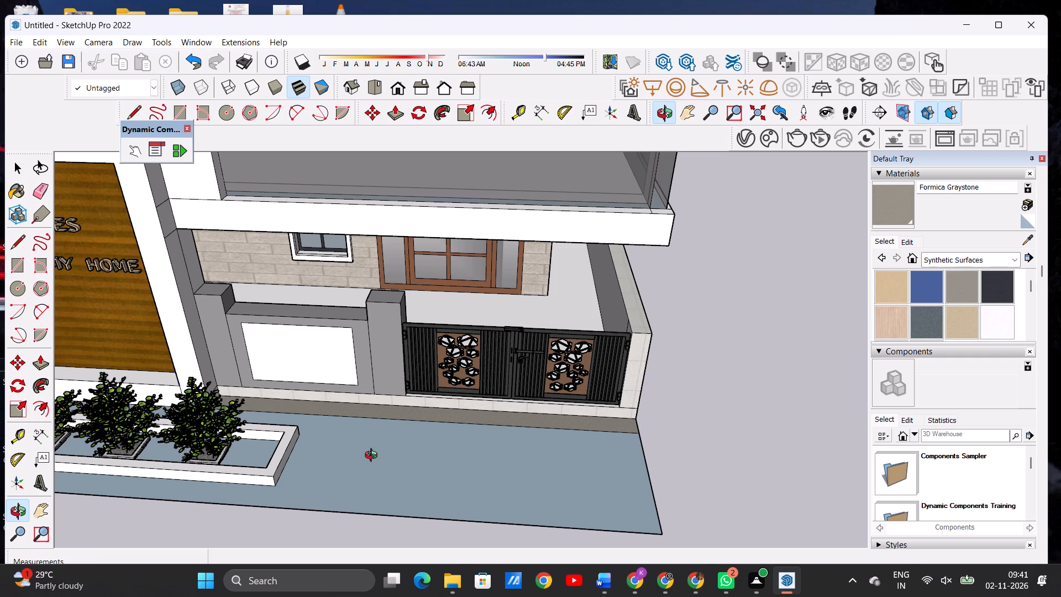
scroll(417, 405, "down", 7)
left_click_drag(408, 465, 443, 410)
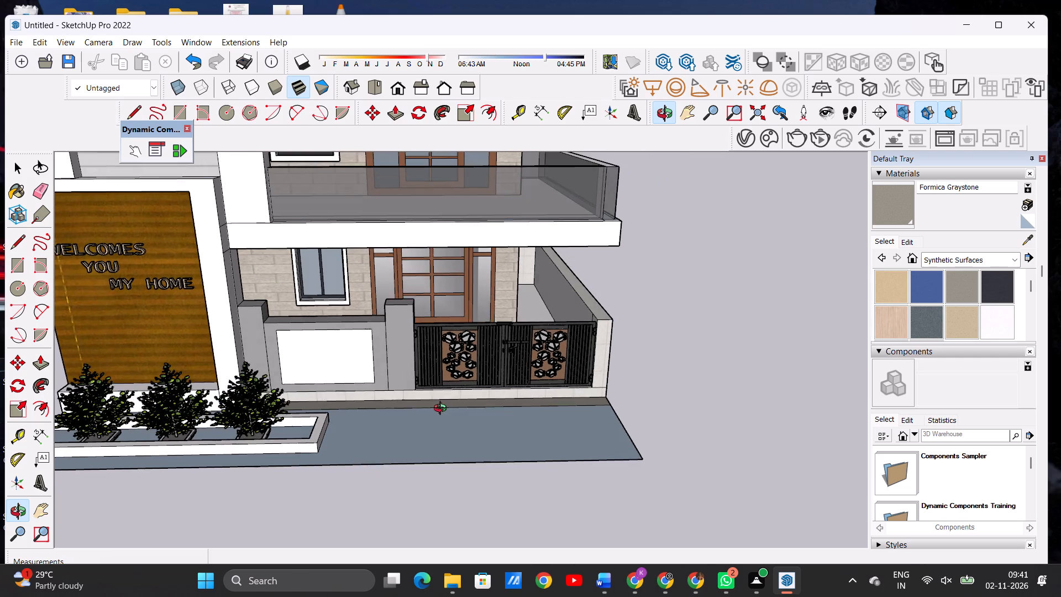
left_click_drag(443, 410, 412, 423)
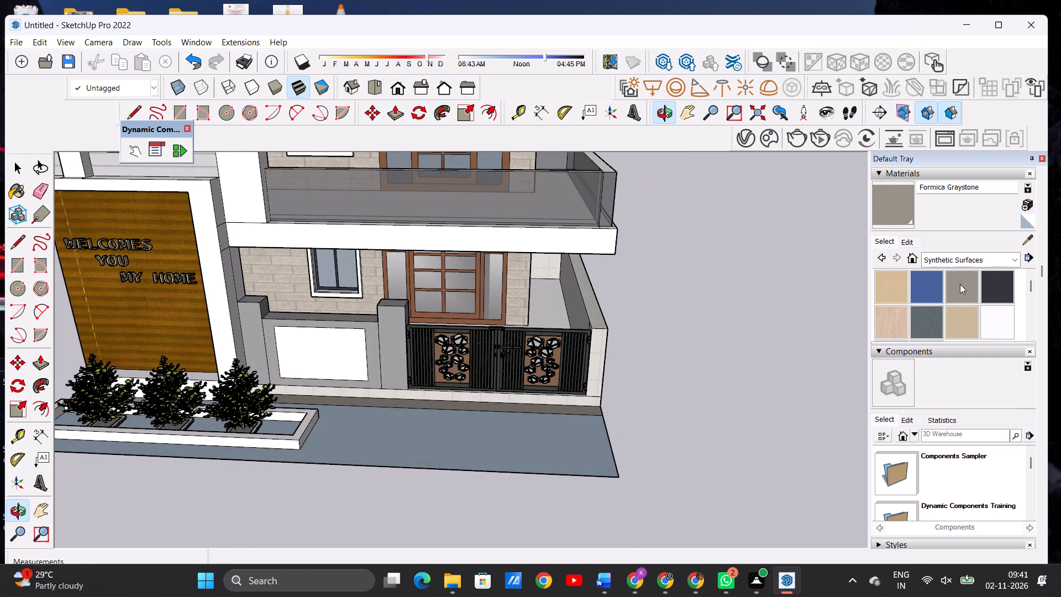
left_click(943, 258)
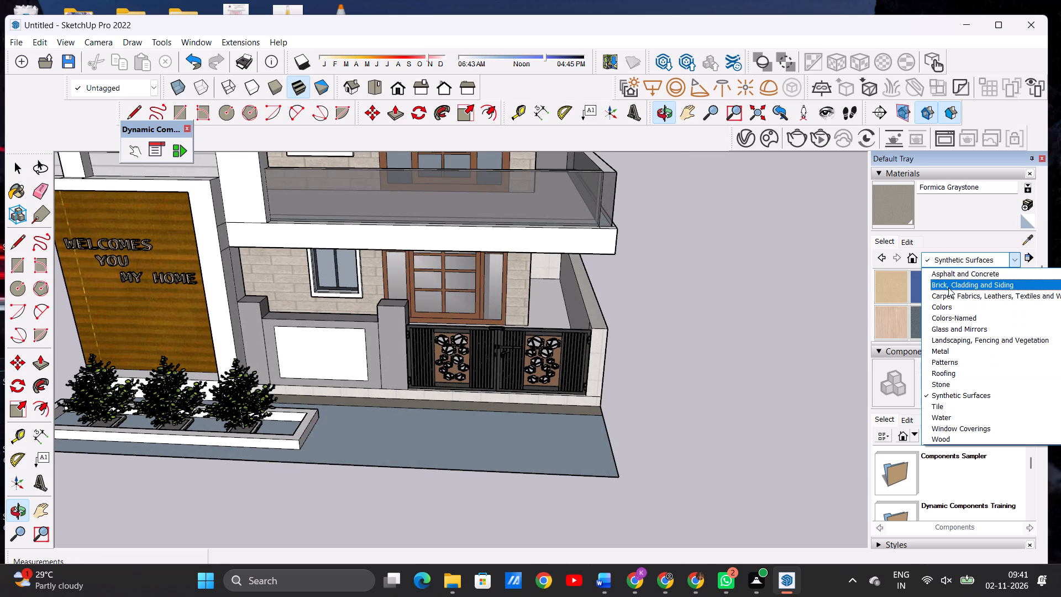
left_click(948, 381)
left_click(889, 292)
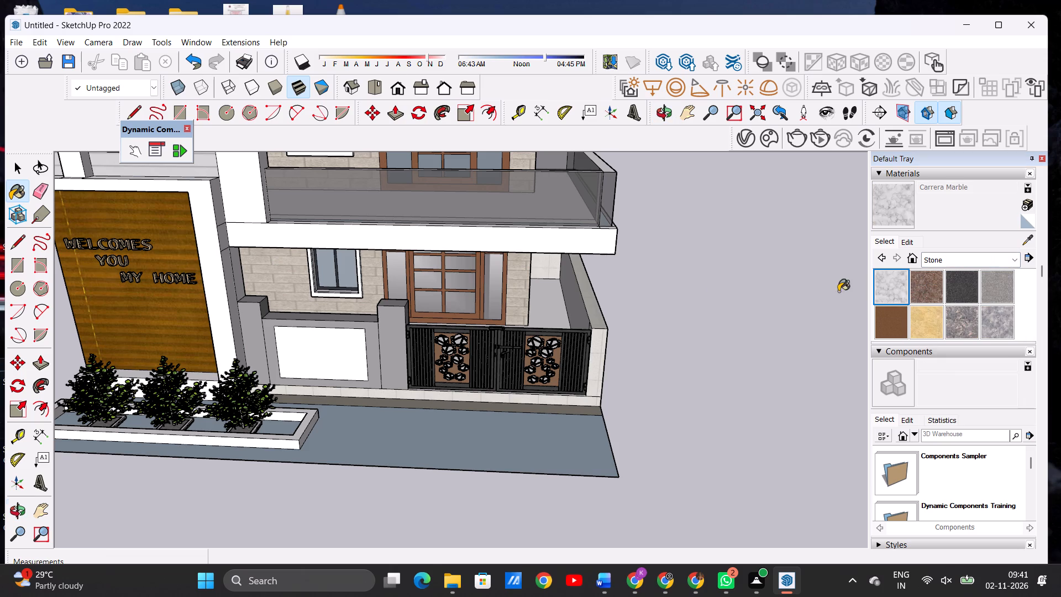
scroll(329, 367, "up", 6)
left_click(338, 353)
scroll(338, 354, "up", 4)
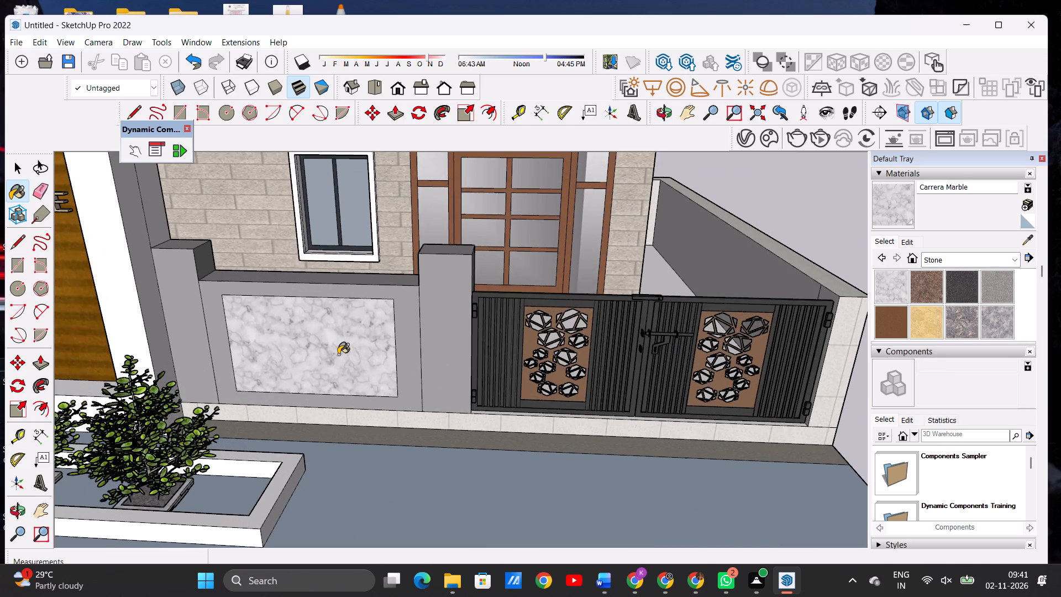
scroll(348, 356, "down", 10)
key("space")
Draw a line about 7' 3 3/16" long across the front ground, from the strip's edge near the gate pillar to the outer edge.
scroll(426, 385, "down", 6)
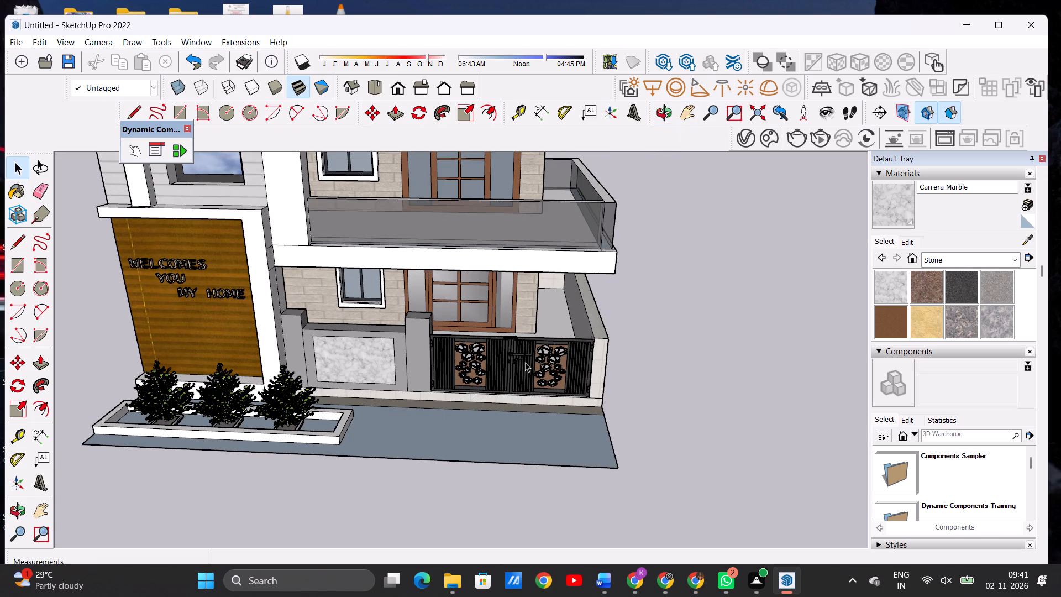
scroll(475, 479, "up", 5)
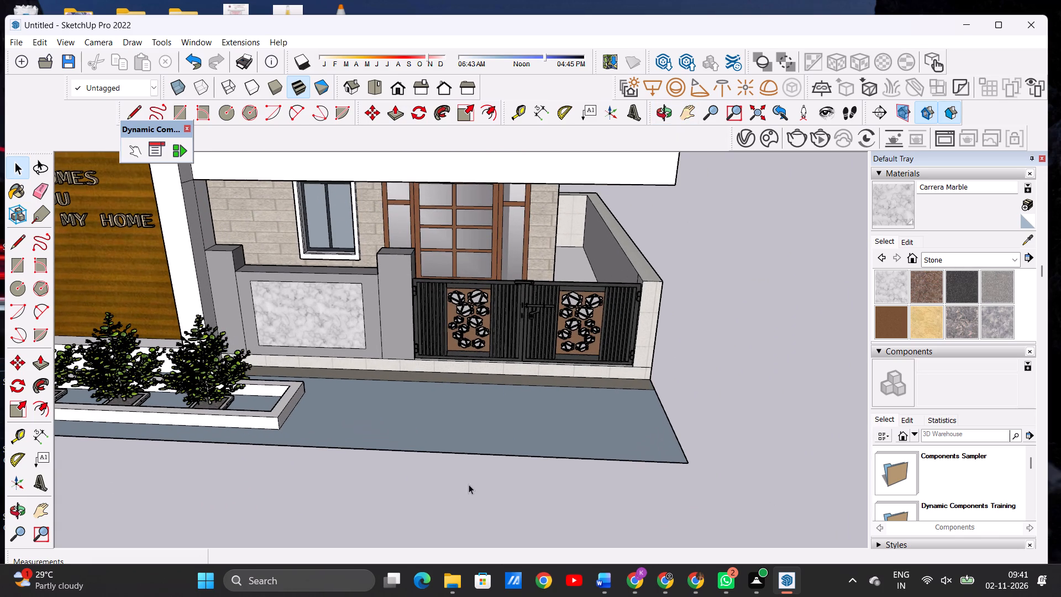
scroll(522, 447, "up", 3)
scroll(637, 420, "down", 7)
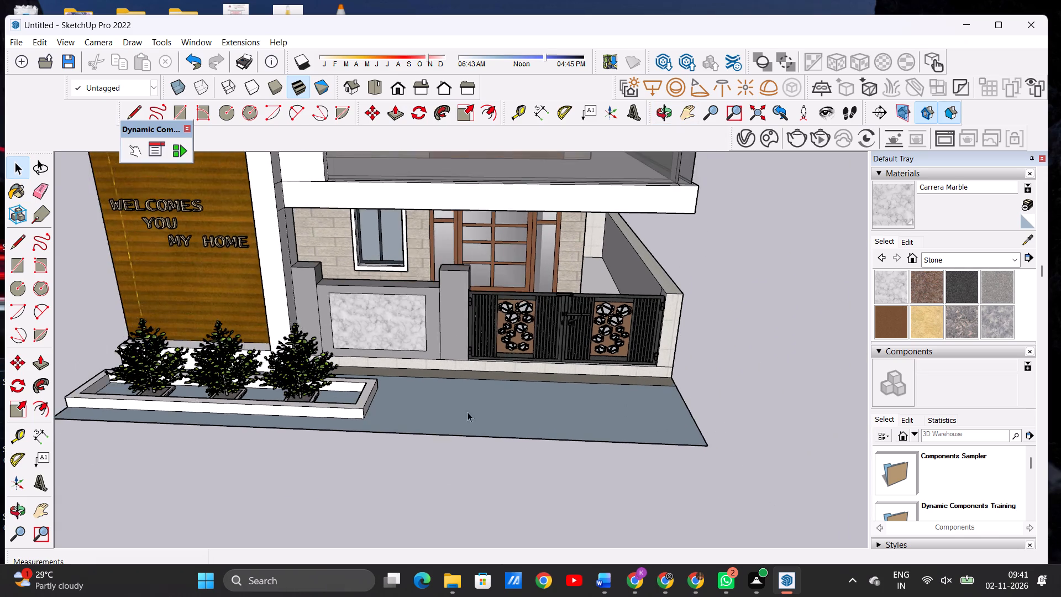
scroll(468, 412, "down", 1)
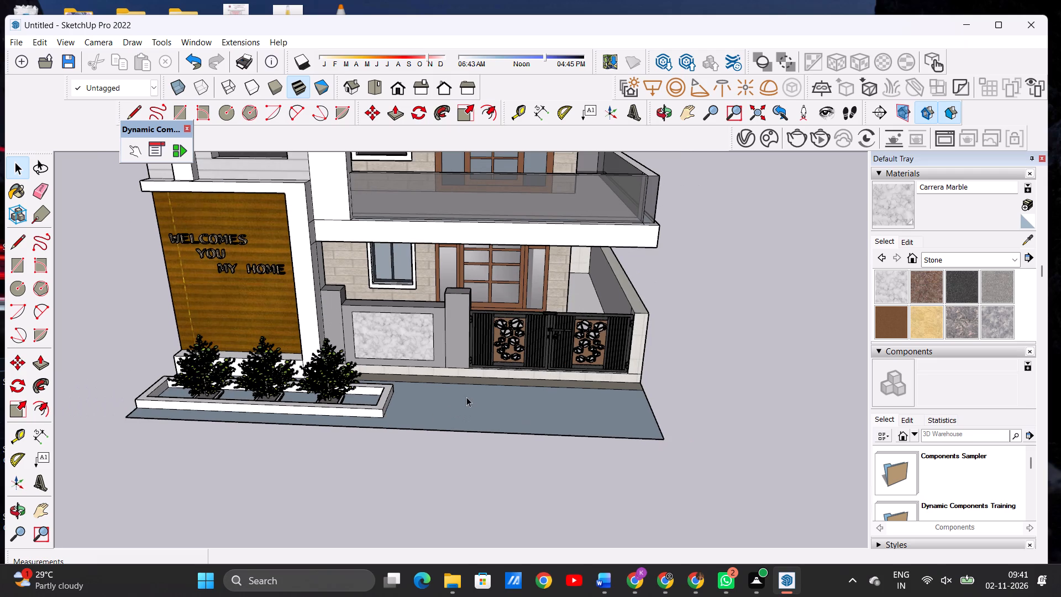
scroll(466, 397, "up", 5)
key("l")
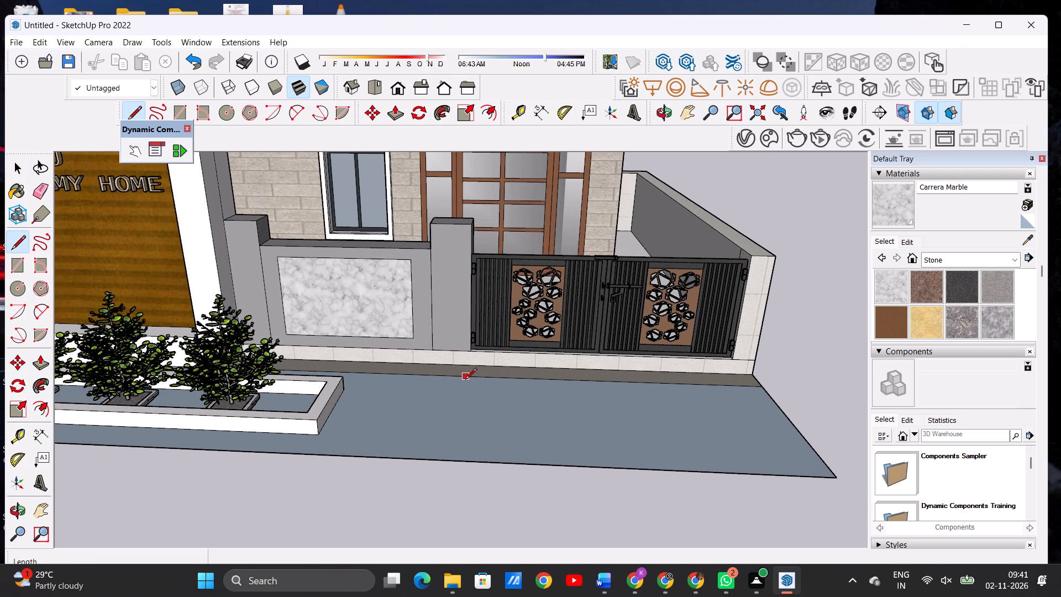
left_click(465, 380)
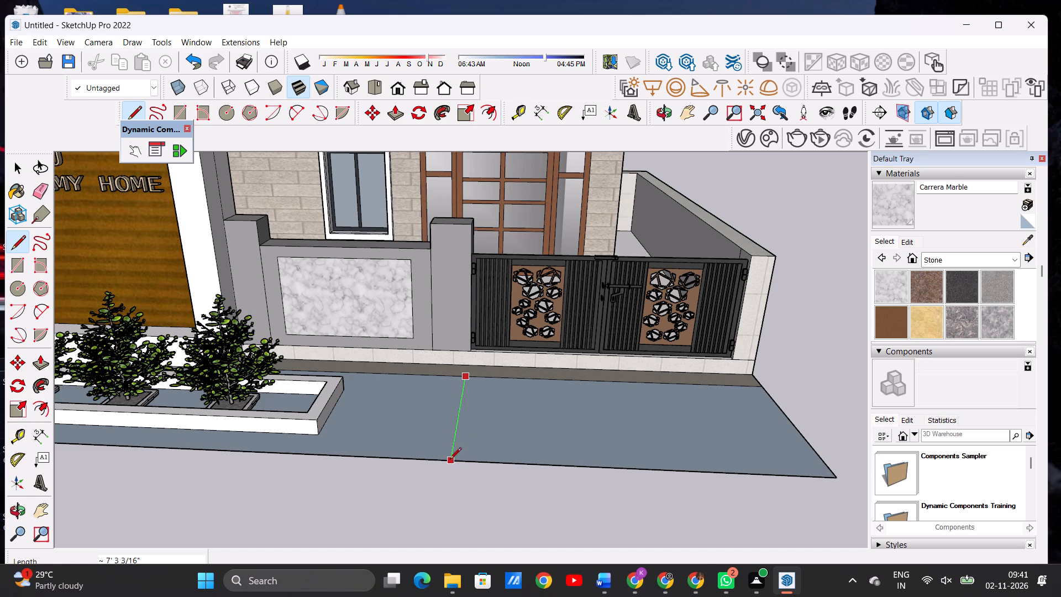
left_click(447, 460)
key("space")
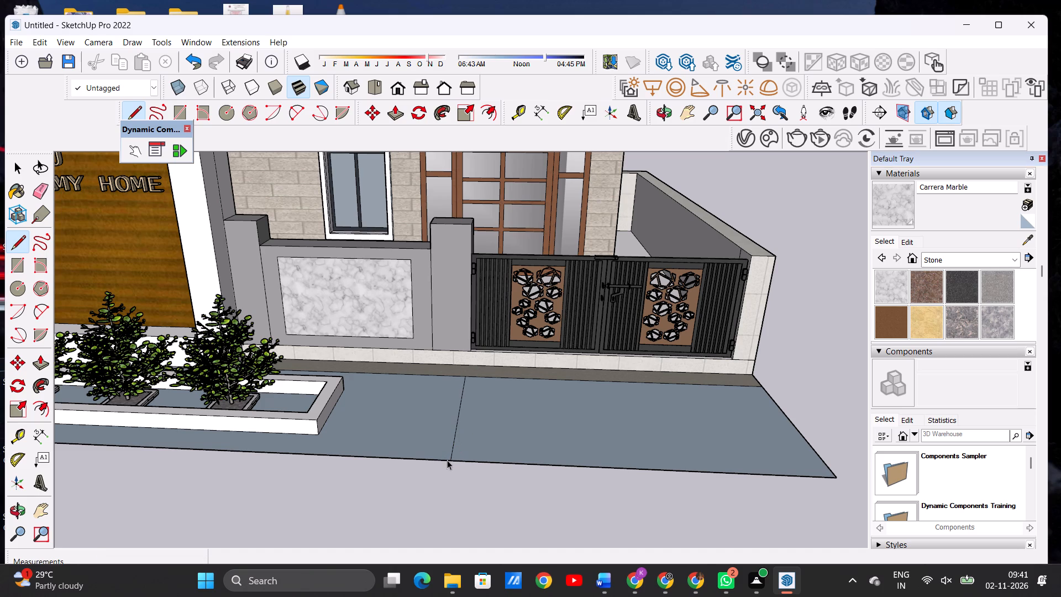
Extend the ground dividing line about 1' 3 11/16" across the narrow strip to the base of the boundary wall.
scroll(433, 451, "down", 6)
scroll(571, 425, "down", 3)
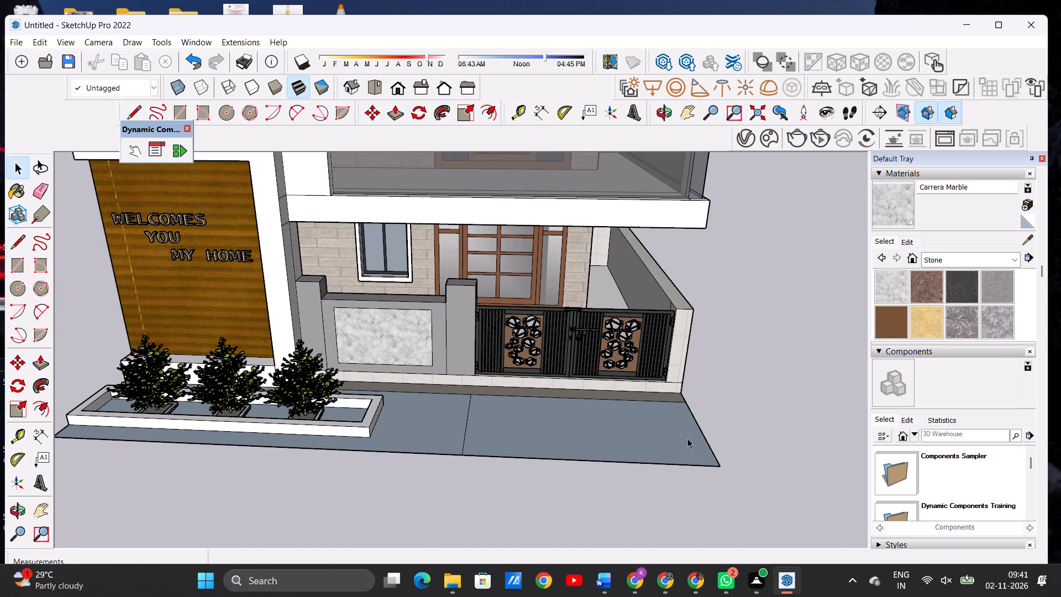
left_click(662, 111)
left_click_drag(617, 383, 587, 390)
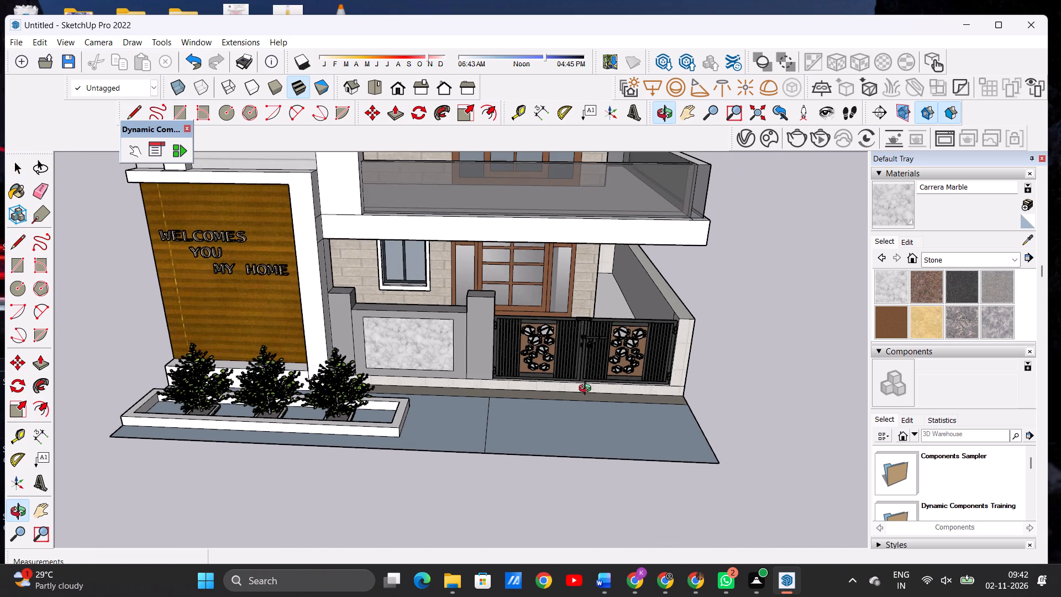
left_click_drag(587, 390, 435, 400)
scroll(452, 383, "down", 6)
scroll(453, 383, "up", 1)
scroll(472, 458, "up", 4)
scroll(411, 366, "up", 1)
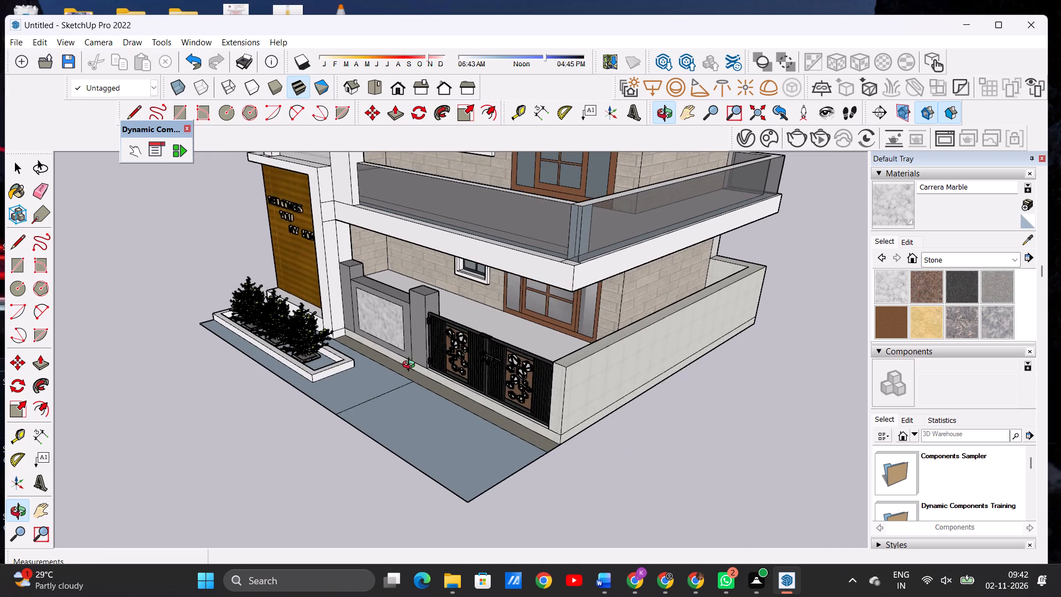
scroll(411, 366, "up", 20)
scroll(411, 366, "up", 5)
key("space")
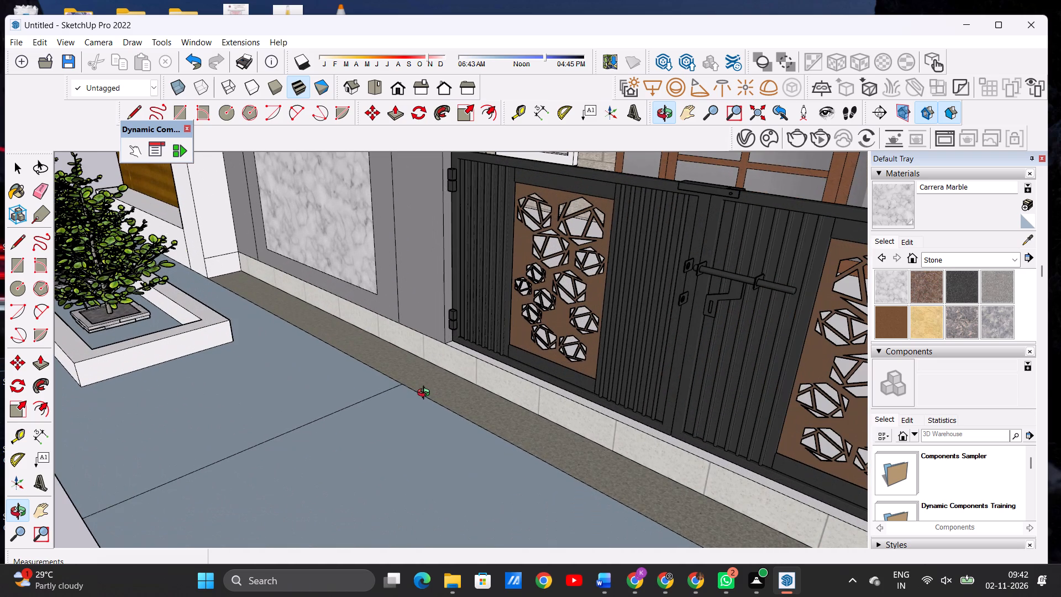
type("L")
left_click(401, 387)
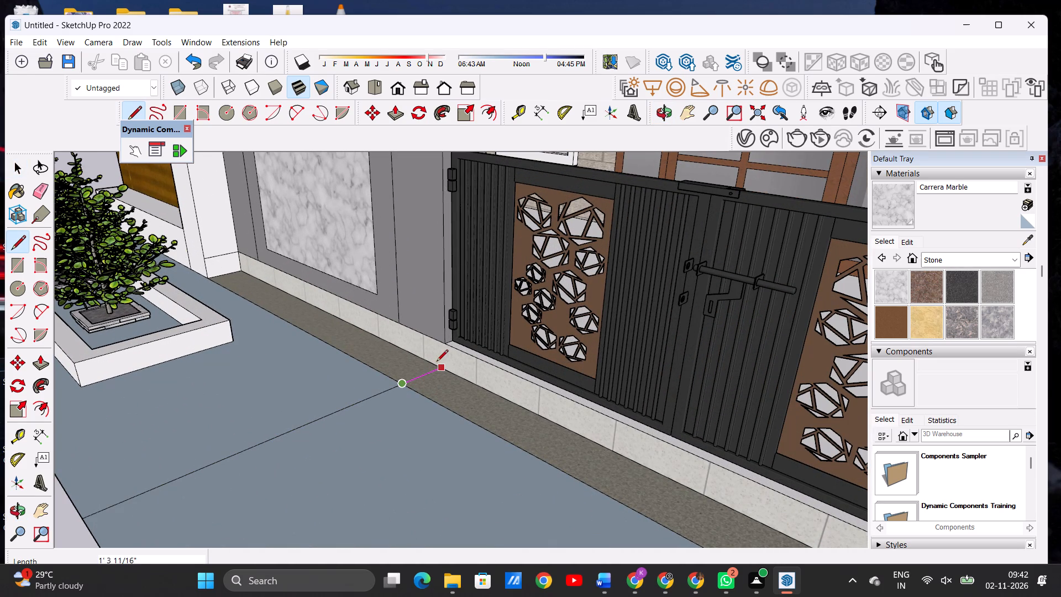
left_click(440, 365)
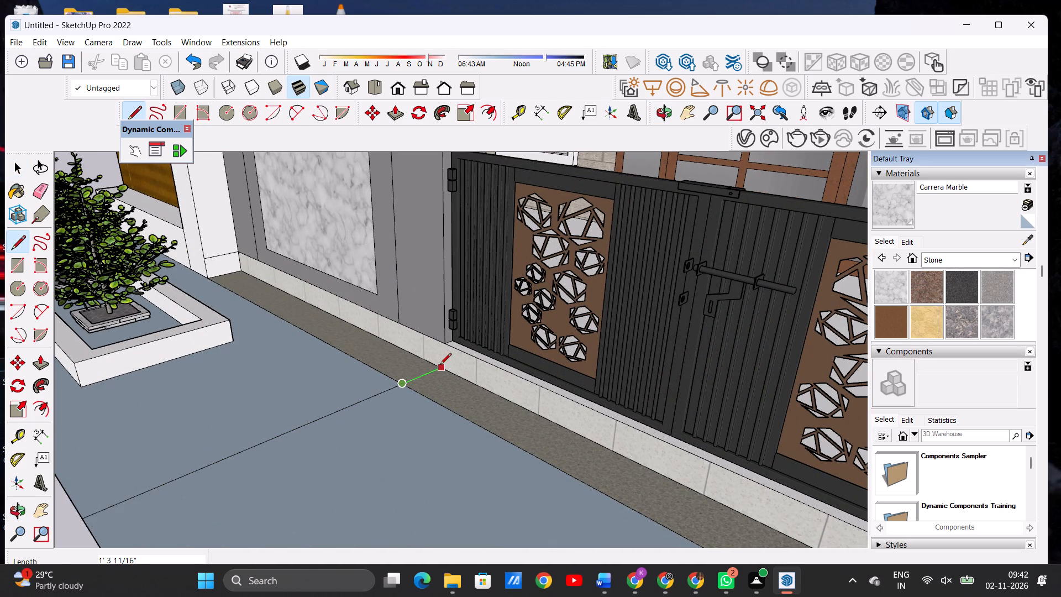
key("space")
Erase the narrow strip's outer edge in front of the gate to merge that part of the strip with the ground.
scroll(365, 380, "down", 18)
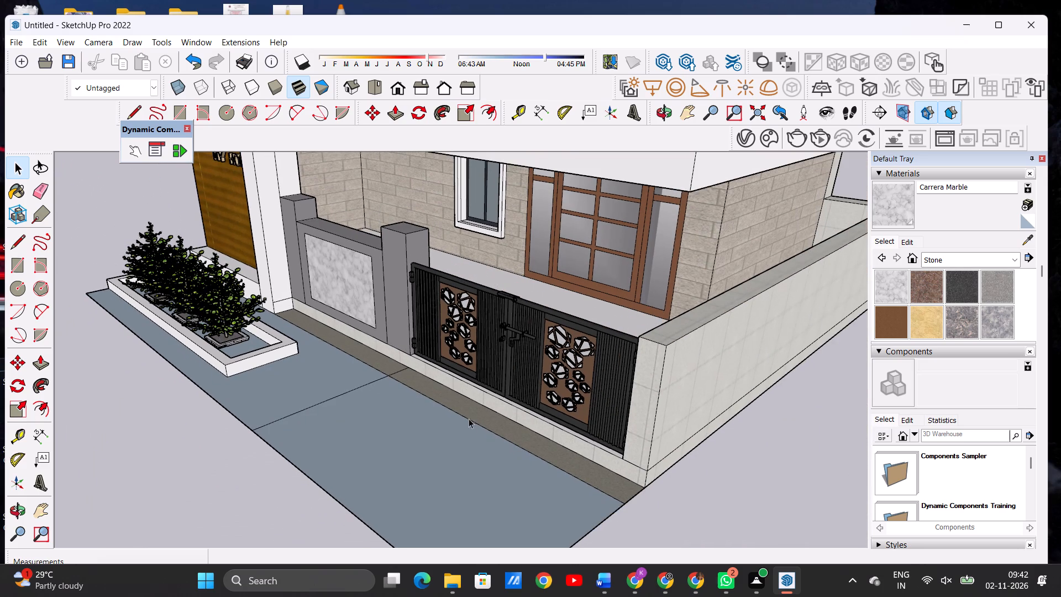
scroll(382, 386, "down", 5)
scroll(563, 464, "up", 4)
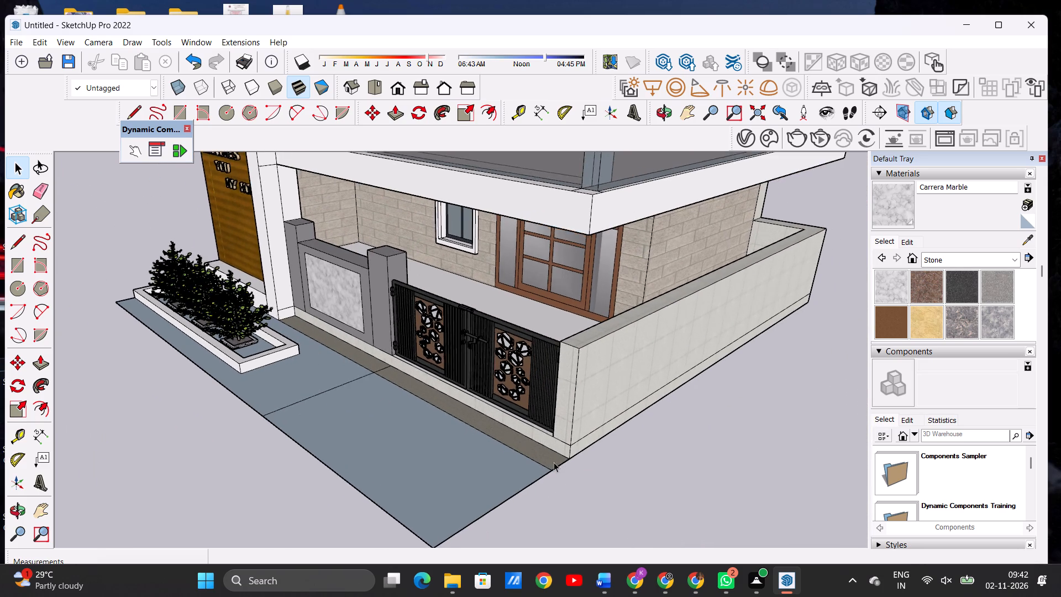
scroll(554, 462, "up", 12)
scroll(547, 460, "down", 1)
scroll(547, 460, "up", 4)
key("e")
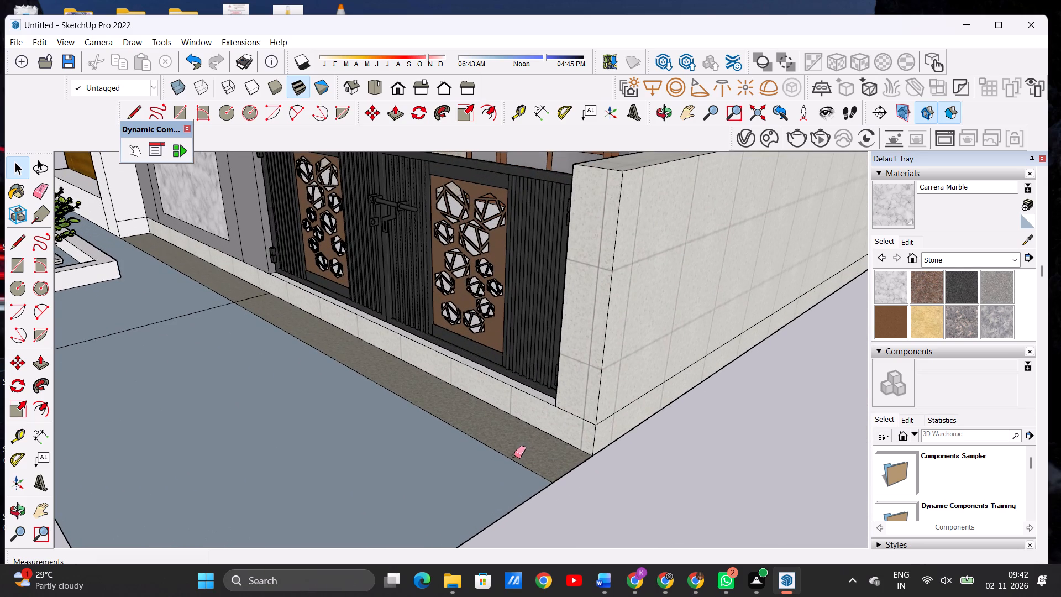
left_click_drag(514, 455, 506, 463)
key("space")
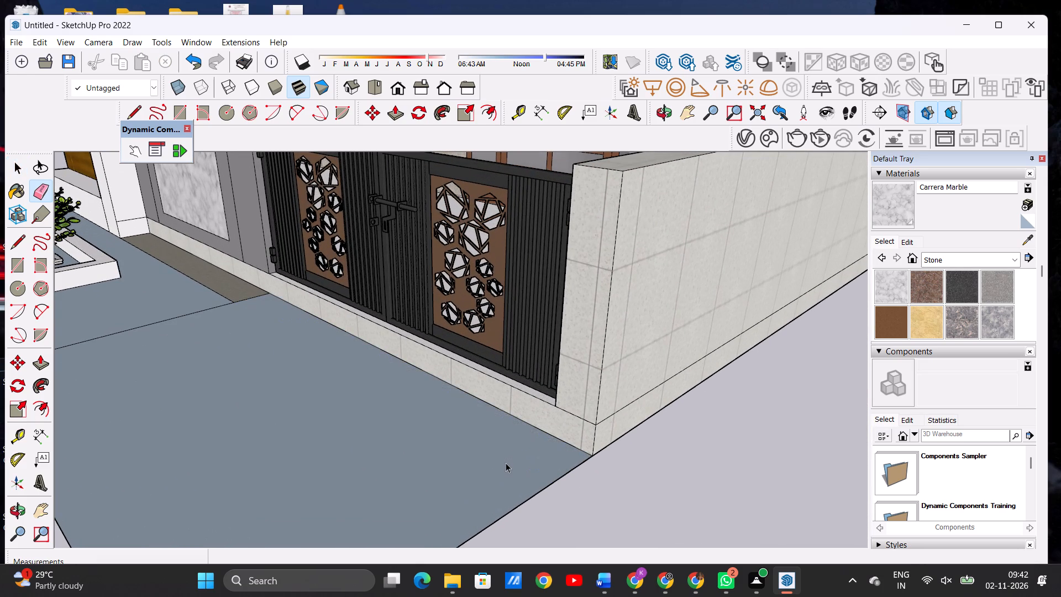
Push/Pull the merged ground area in front of the gate up 9" to form a raised slab.
key("p")
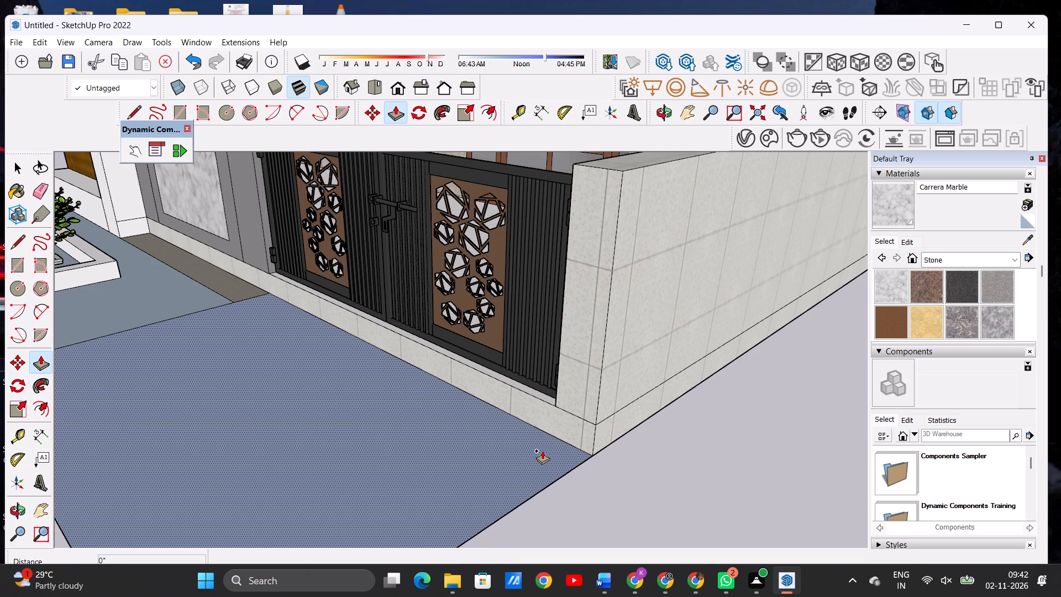
left_click(542, 451)
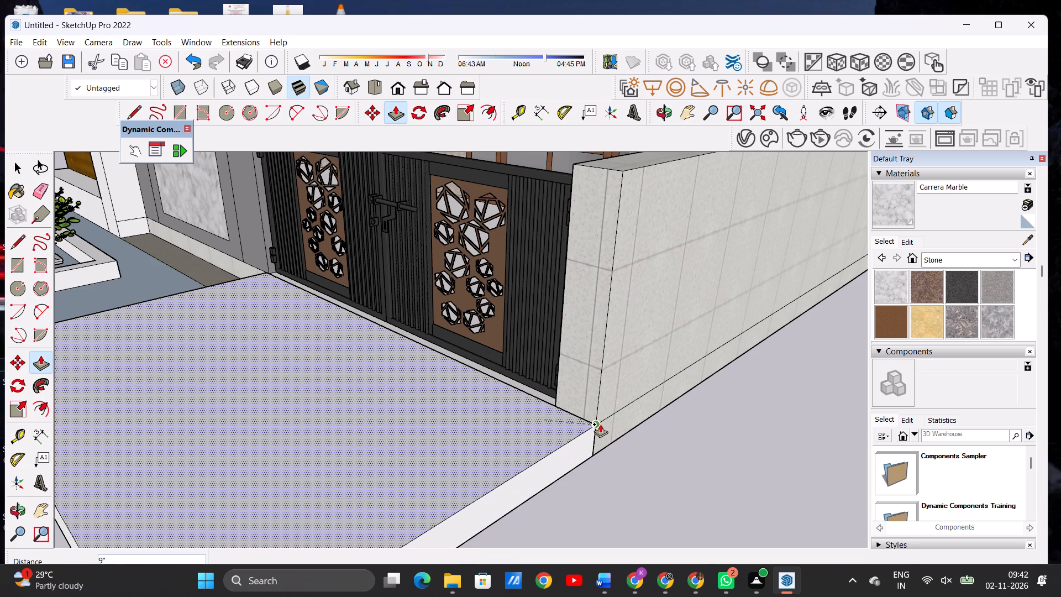
left_click(600, 424)
key("space")
Draw a rectangle about 5' 11 1/8" by 1' 4 1/4" on top of the raised slab, near the gate.
scroll(511, 432, "down", 20)
scroll(511, 432, "down", 2)
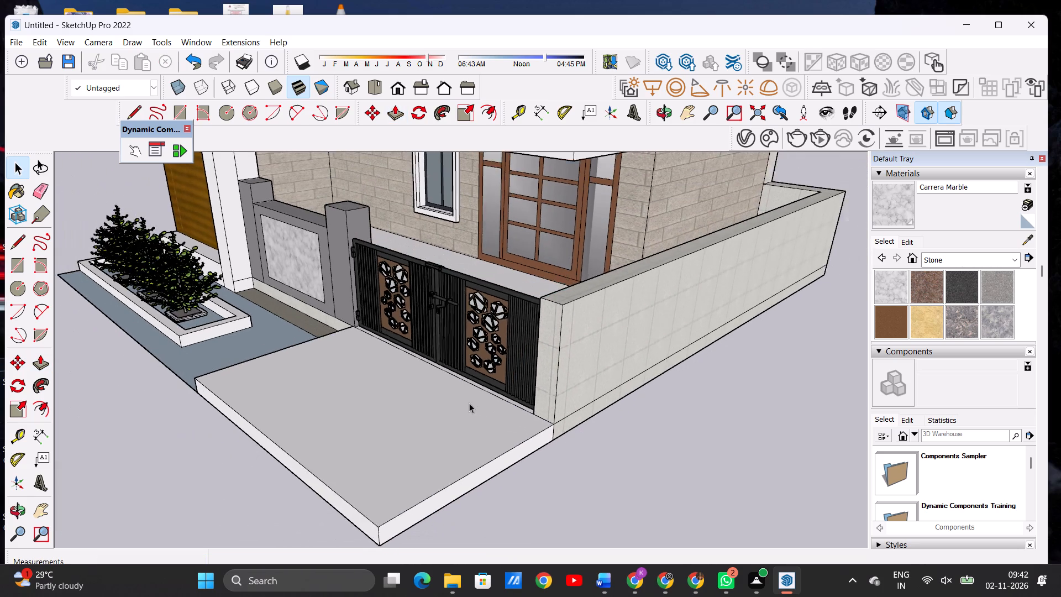
scroll(448, 400, "down", 5)
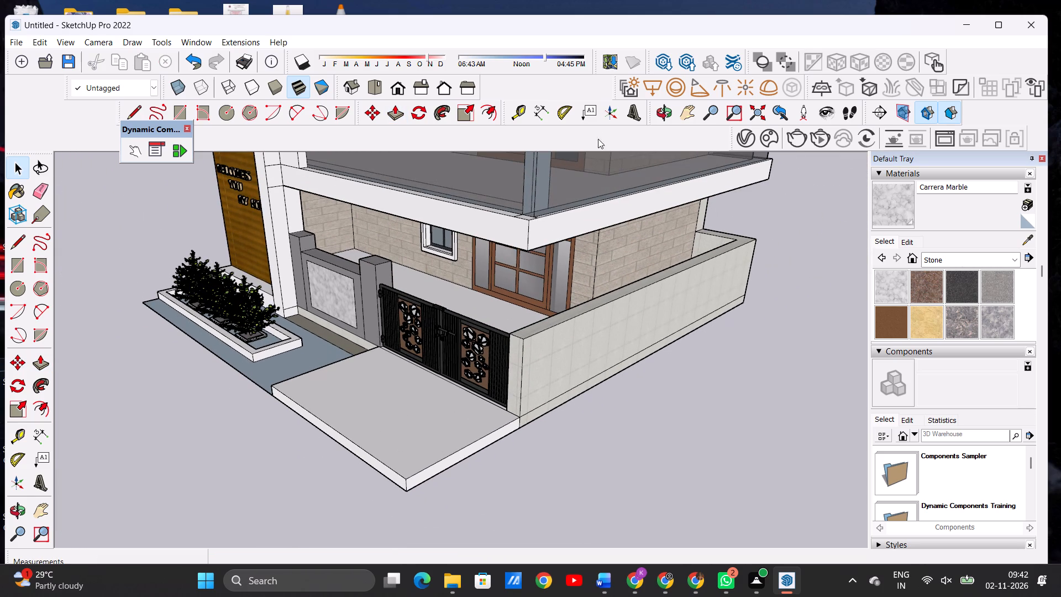
left_click(661, 116)
left_click_drag(333, 427, 526, 448)
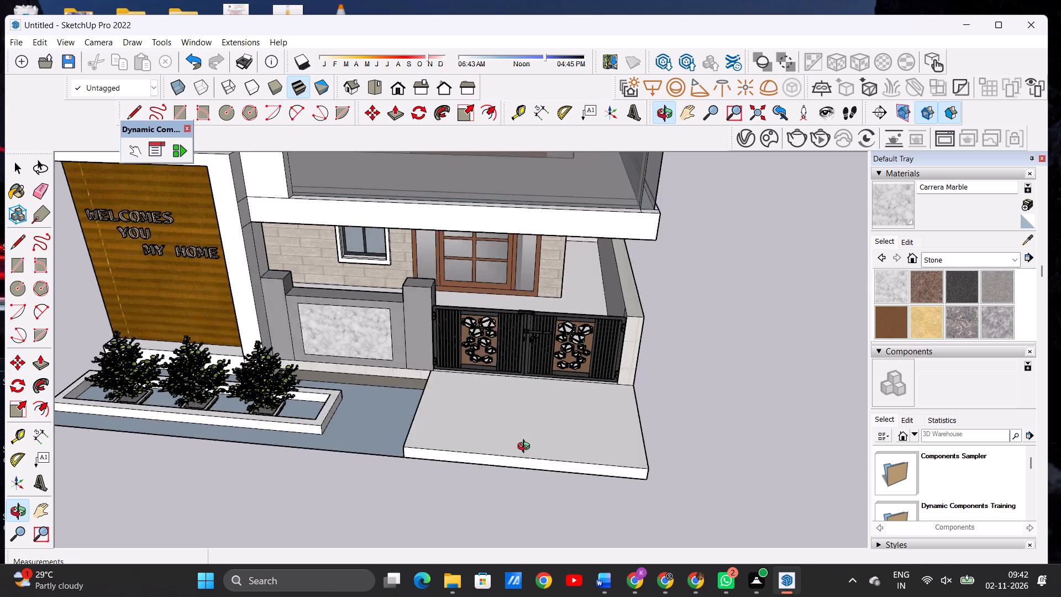
left_click_drag(526, 448, 537, 444)
scroll(335, 438, "down", 6)
scroll(558, 436, "up", 6)
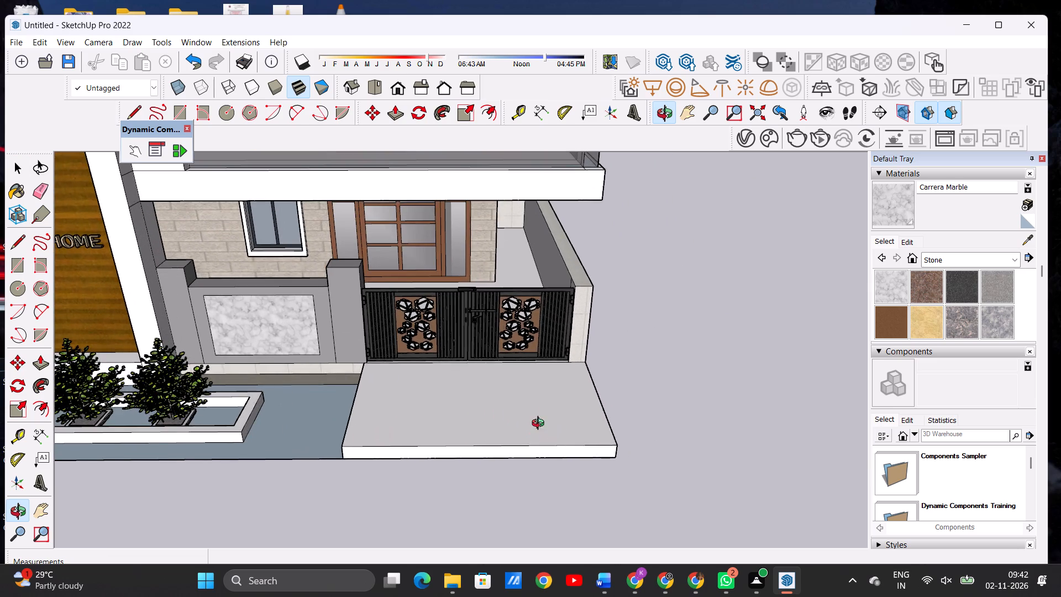
scroll(530, 395, "up", 3)
left_click_drag(518, 395, 518, 439)
scroll(428, 406, "down", 6)
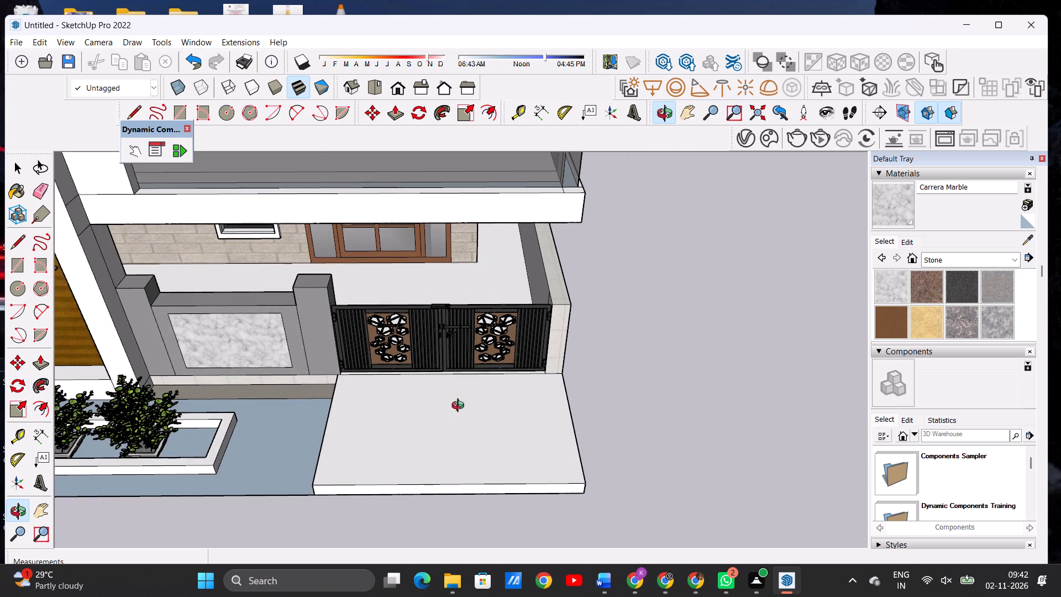
left_click_drag(481, 410, 464, 433)
scroll(468, 429, "up", 2)
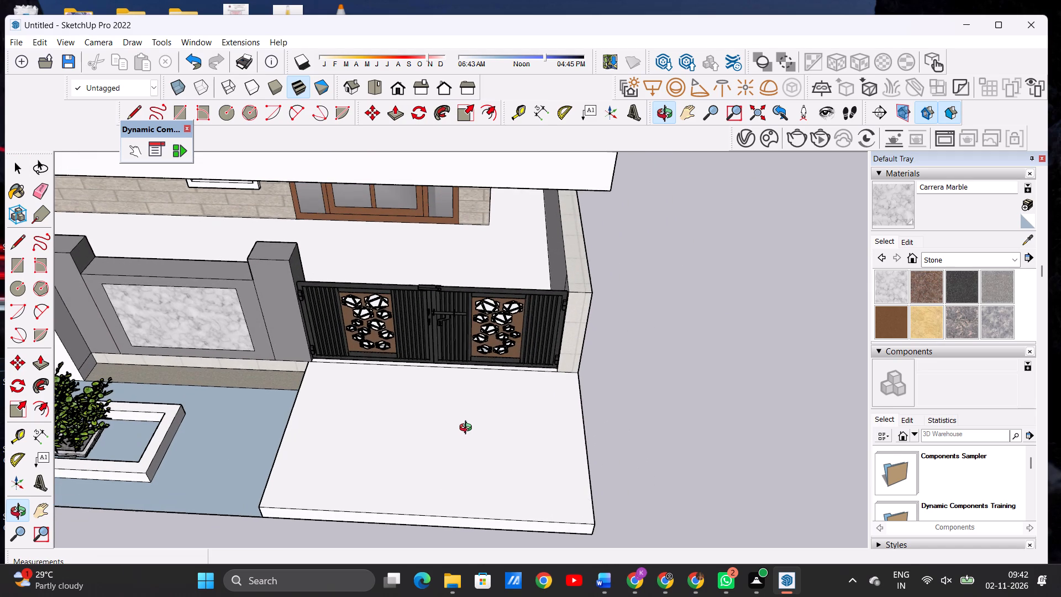
left_click_drag(480, 415, 491, 476)
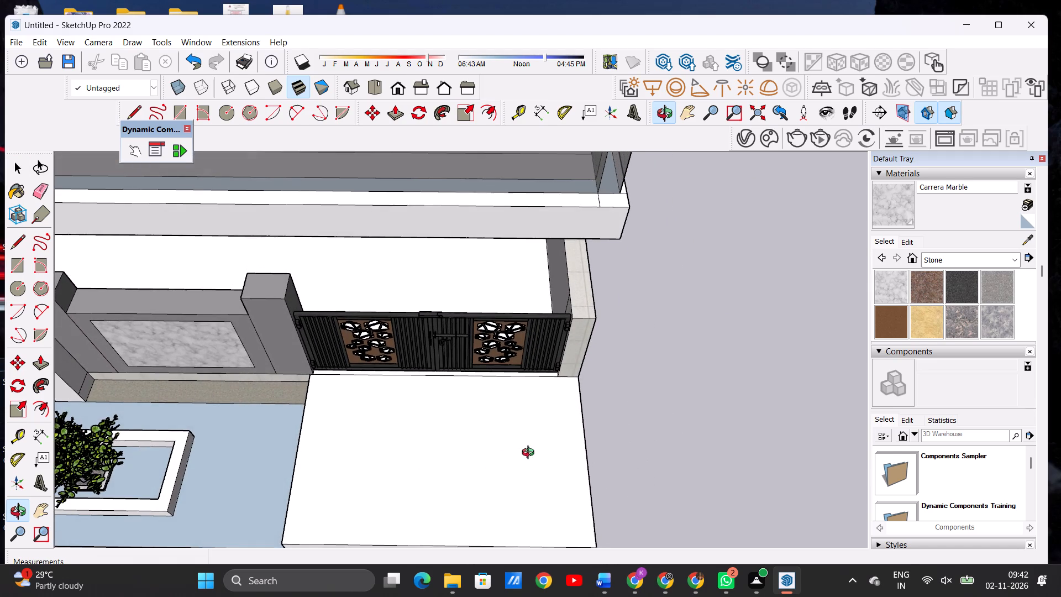
scroll(530, 454, "down", 5)
scroll(495, 459, "up", 3)
key("space")
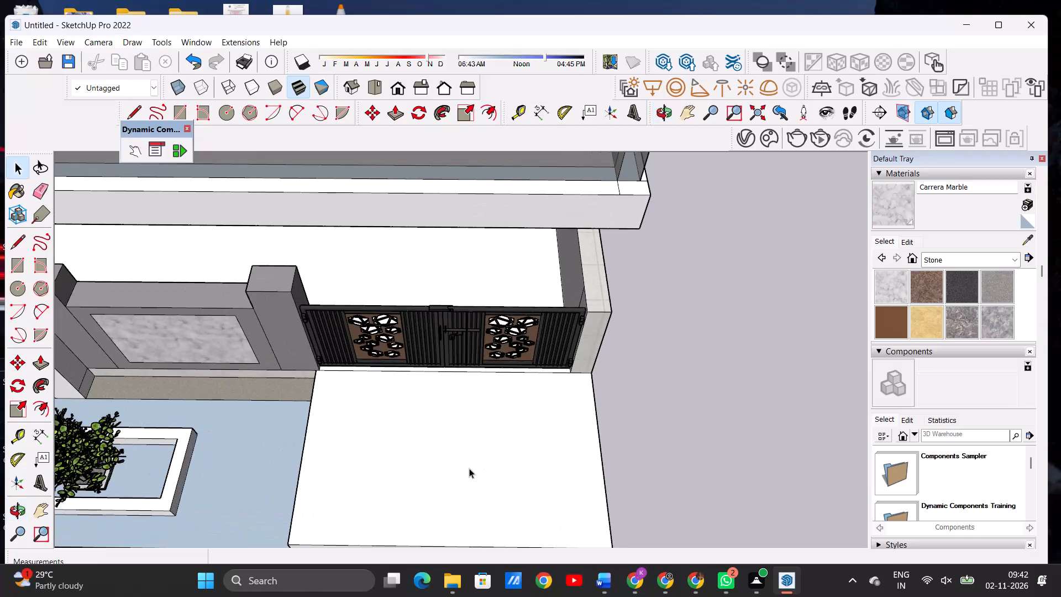
key("r")
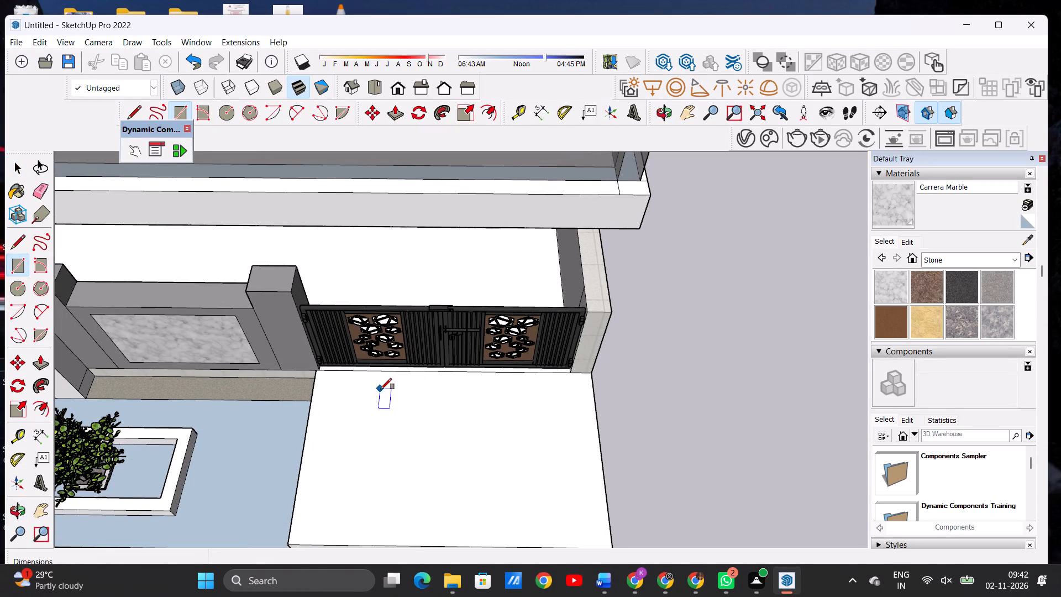
left_click(386, 387)
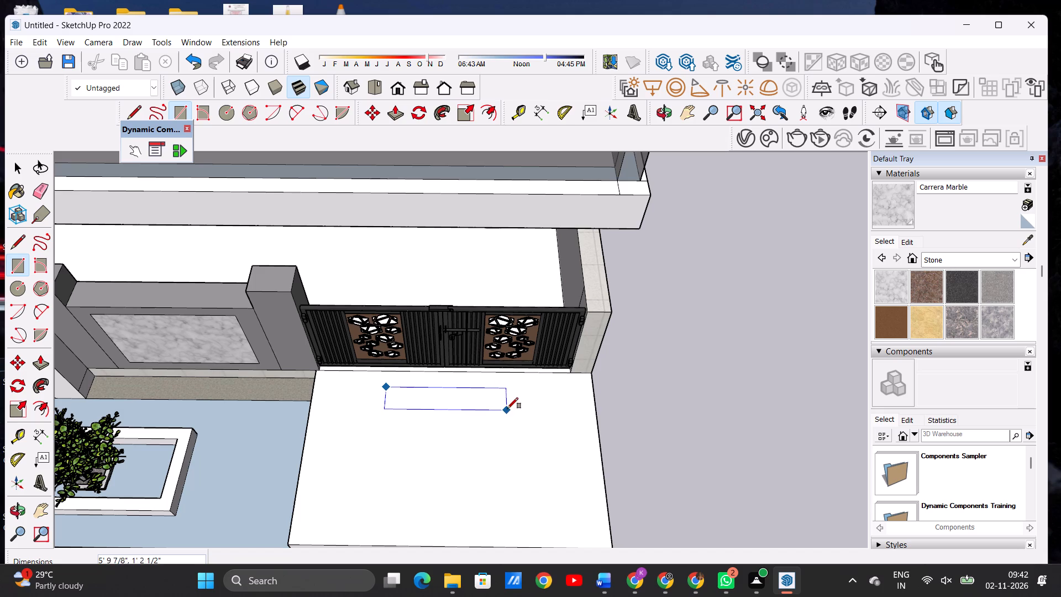
left_click(509, 413)
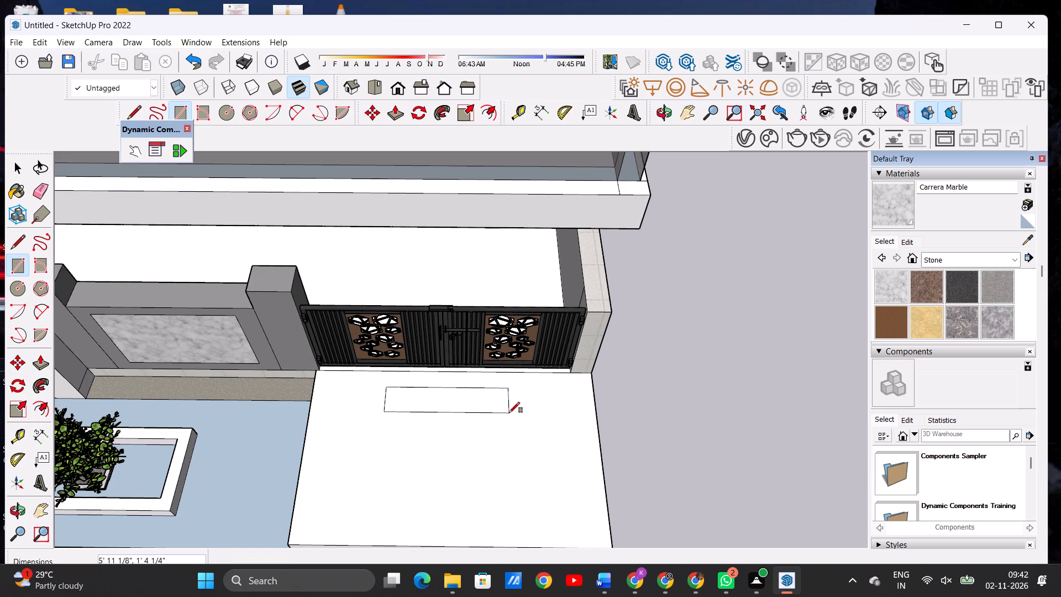
key("space")
Copy the rectangle three times down the slab away from the gate, spacing the first two copies about 1' 11" and 1' 10 7/16".
double_click(496, 404)
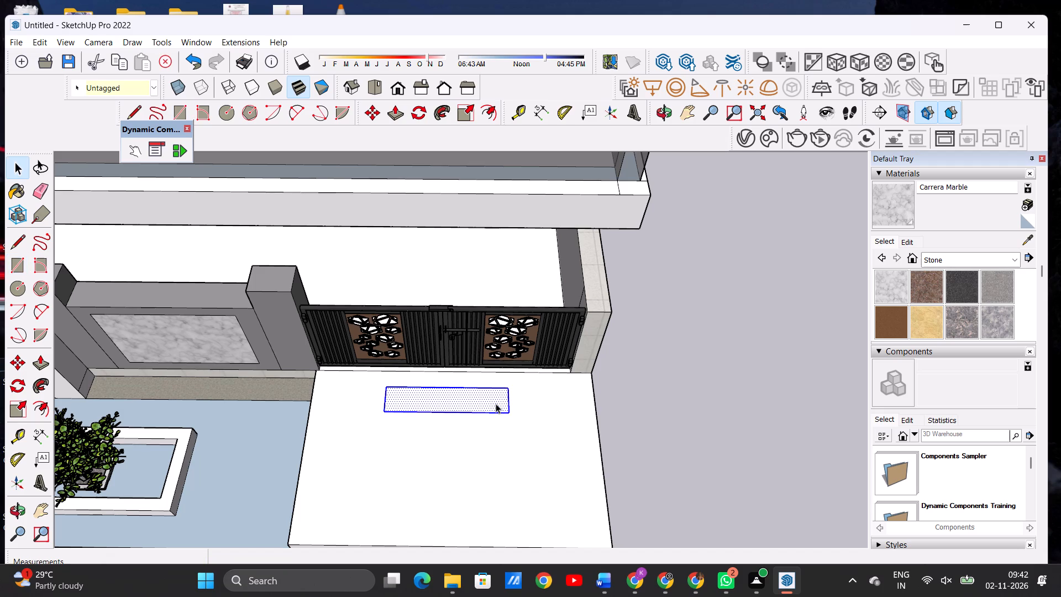
key("m")
left_click(511, 415)
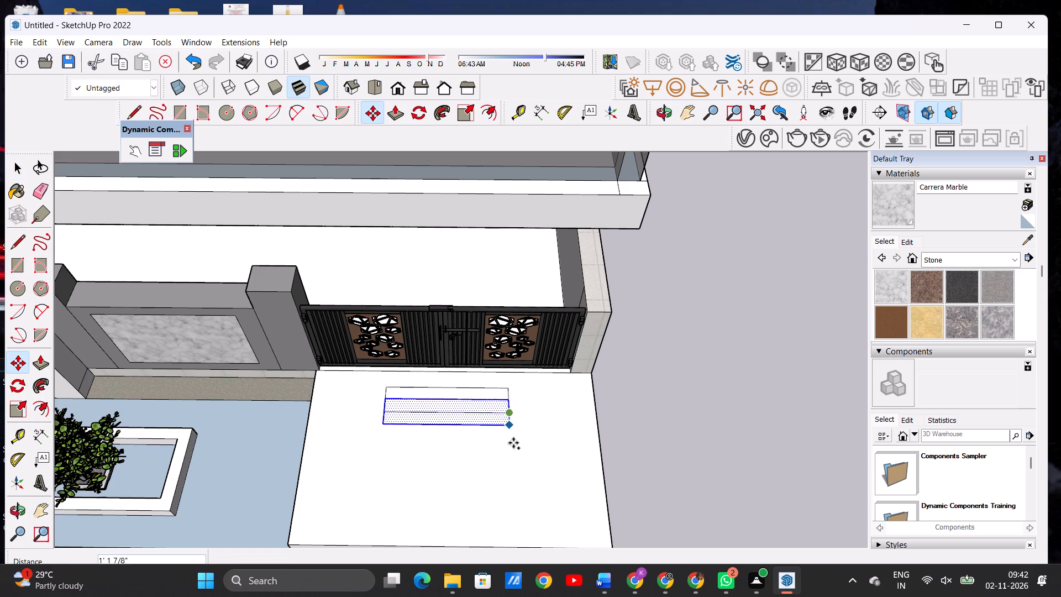
scroll(506, 423, "down", 5)
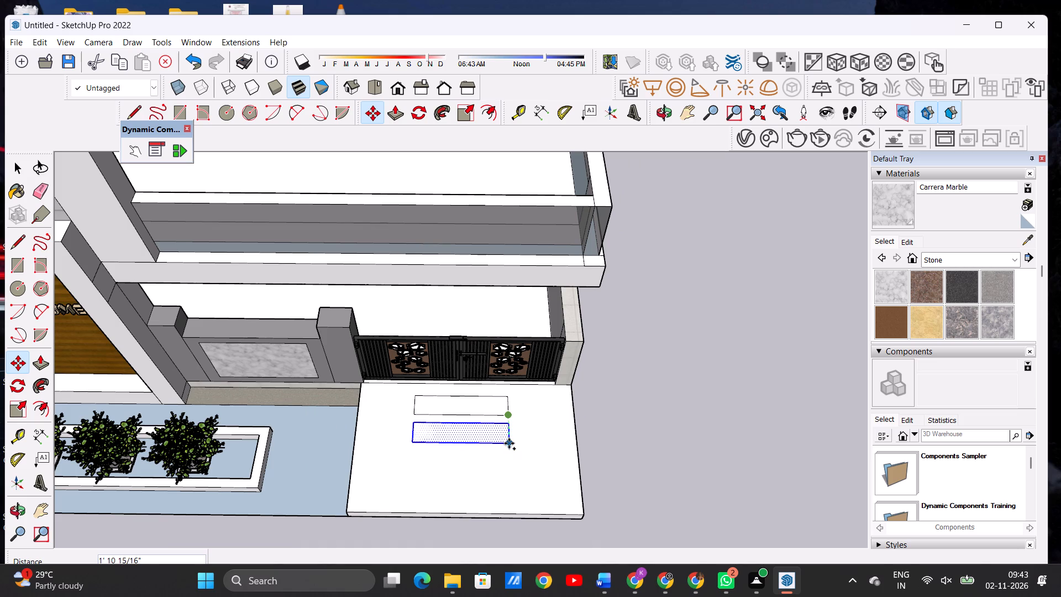
left_click(509, 443)
left_click(509, 443)
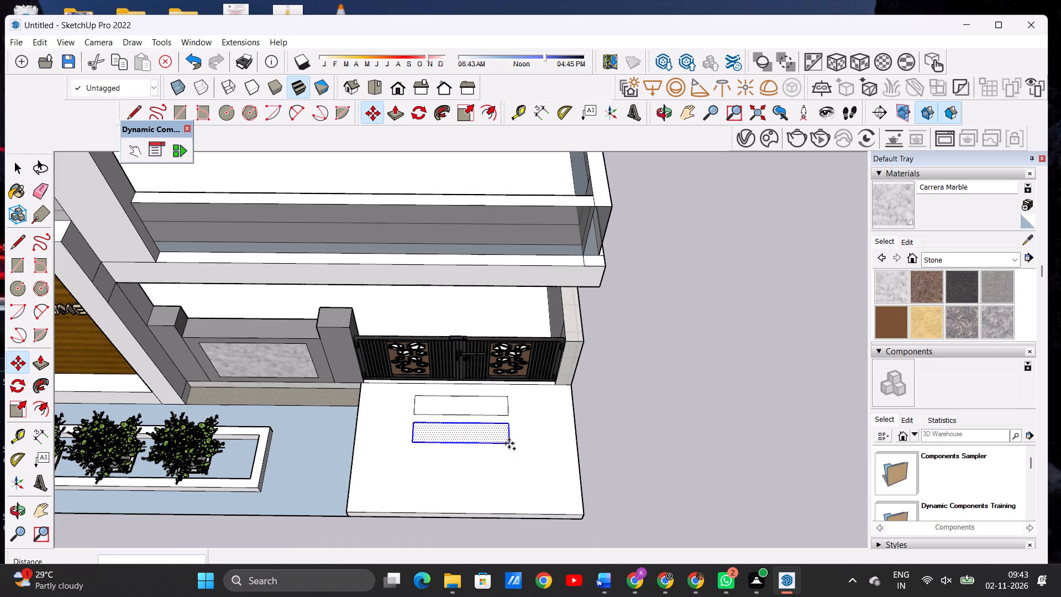
left_click(513, 472)
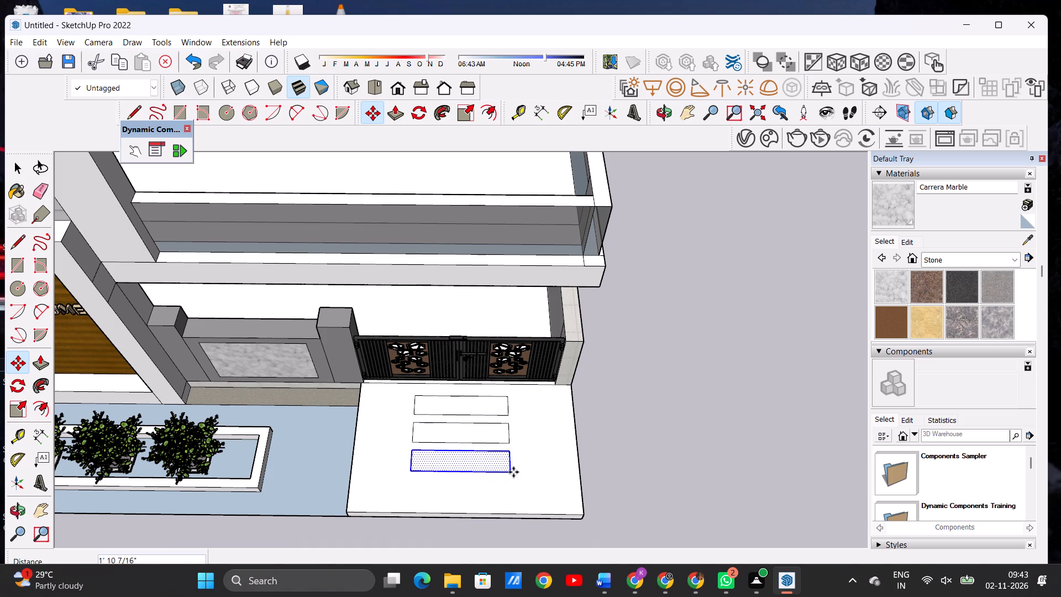
left_click(514, 472)
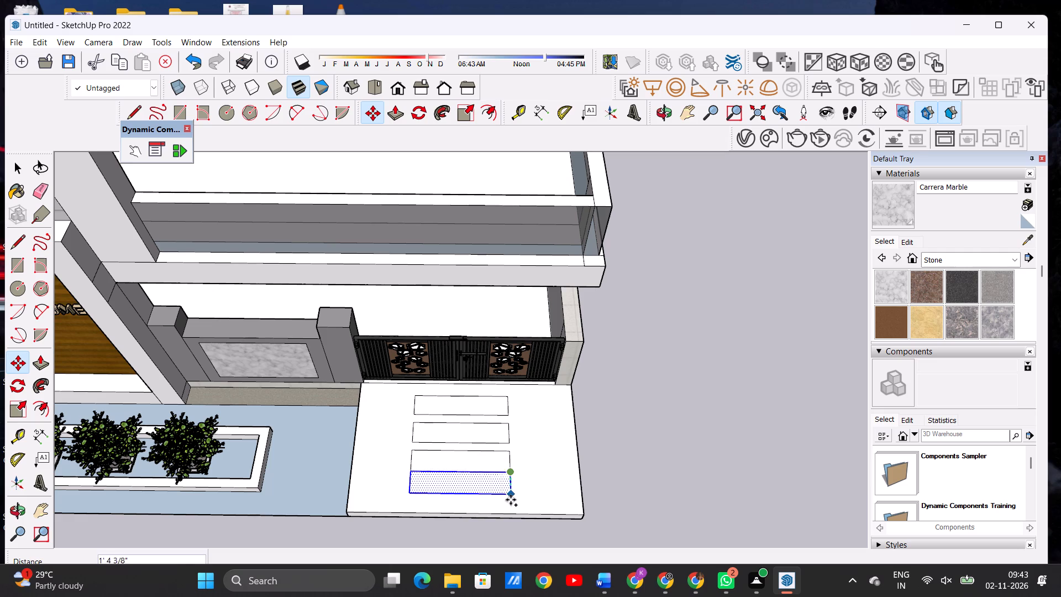
left_click(511, 507)
key("space")
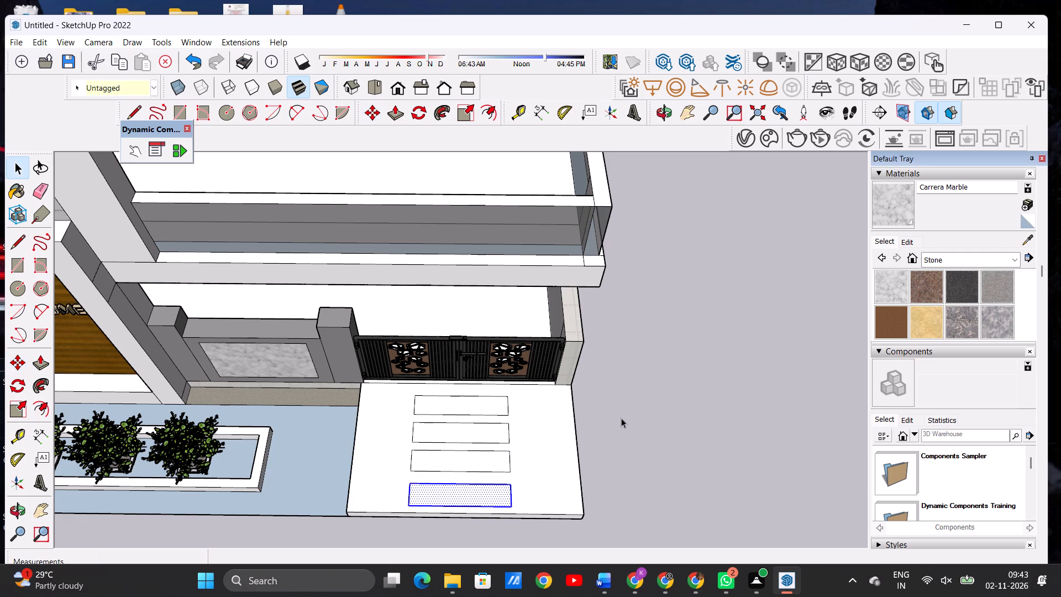
left_click(621, 418)
key("l")
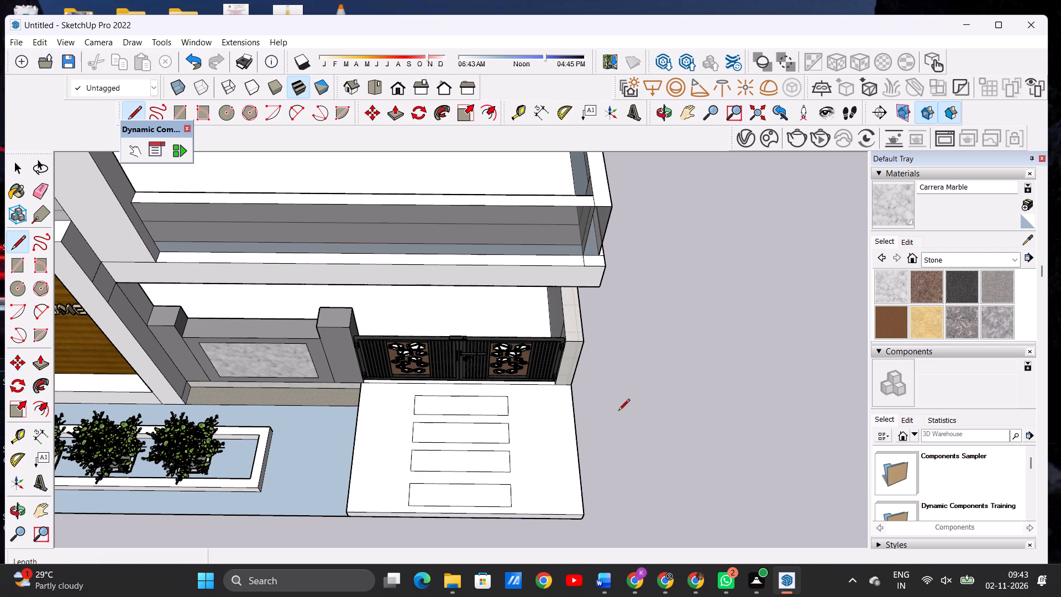
key("space")
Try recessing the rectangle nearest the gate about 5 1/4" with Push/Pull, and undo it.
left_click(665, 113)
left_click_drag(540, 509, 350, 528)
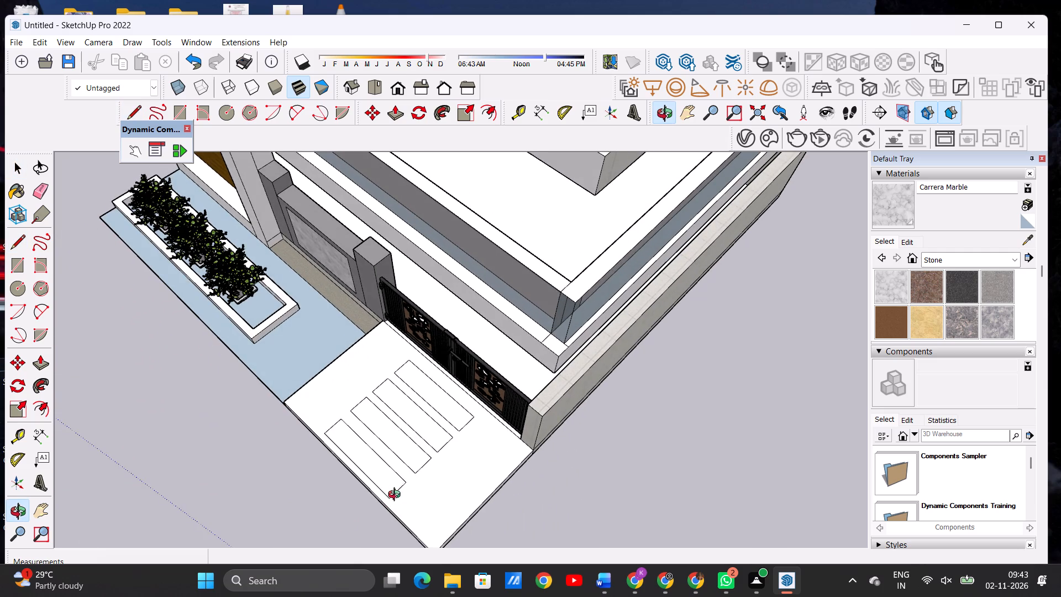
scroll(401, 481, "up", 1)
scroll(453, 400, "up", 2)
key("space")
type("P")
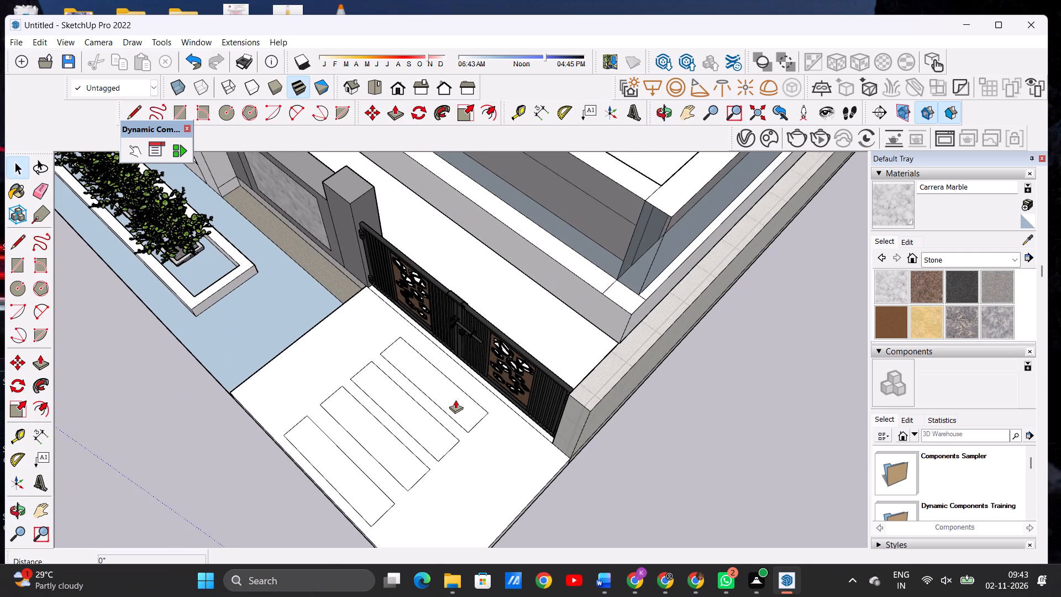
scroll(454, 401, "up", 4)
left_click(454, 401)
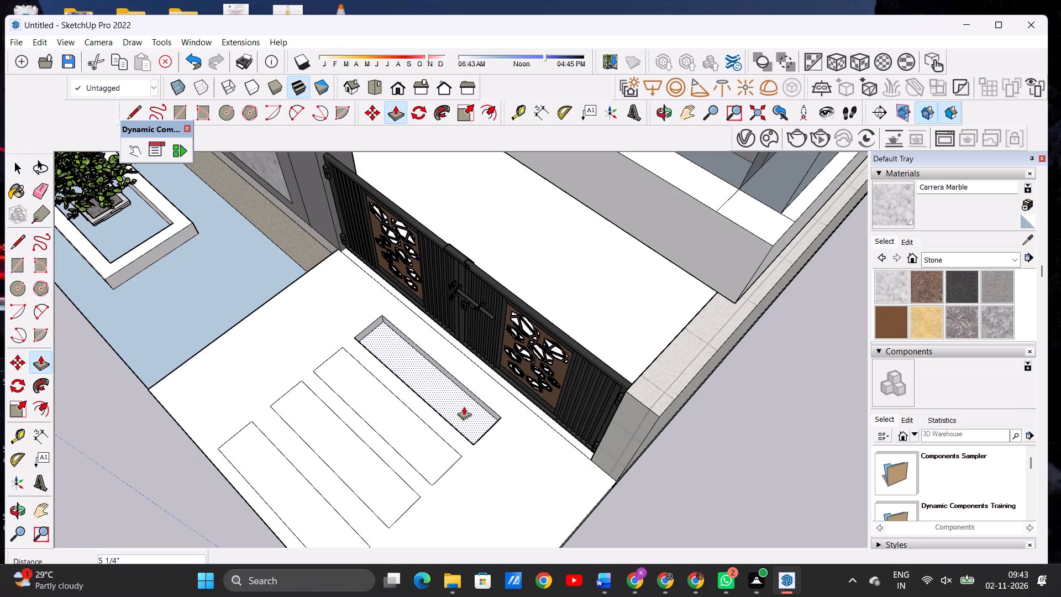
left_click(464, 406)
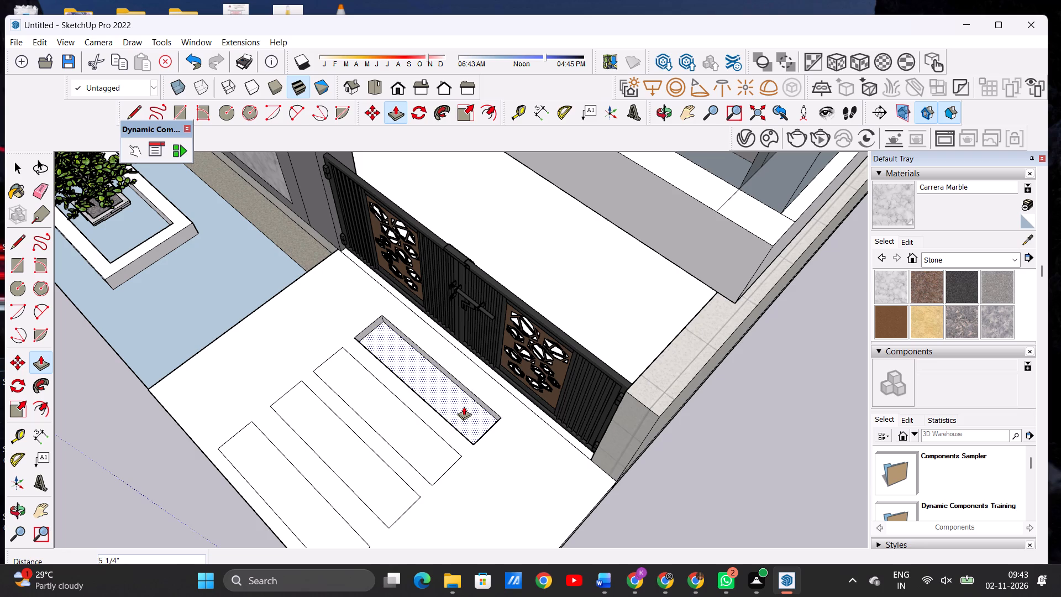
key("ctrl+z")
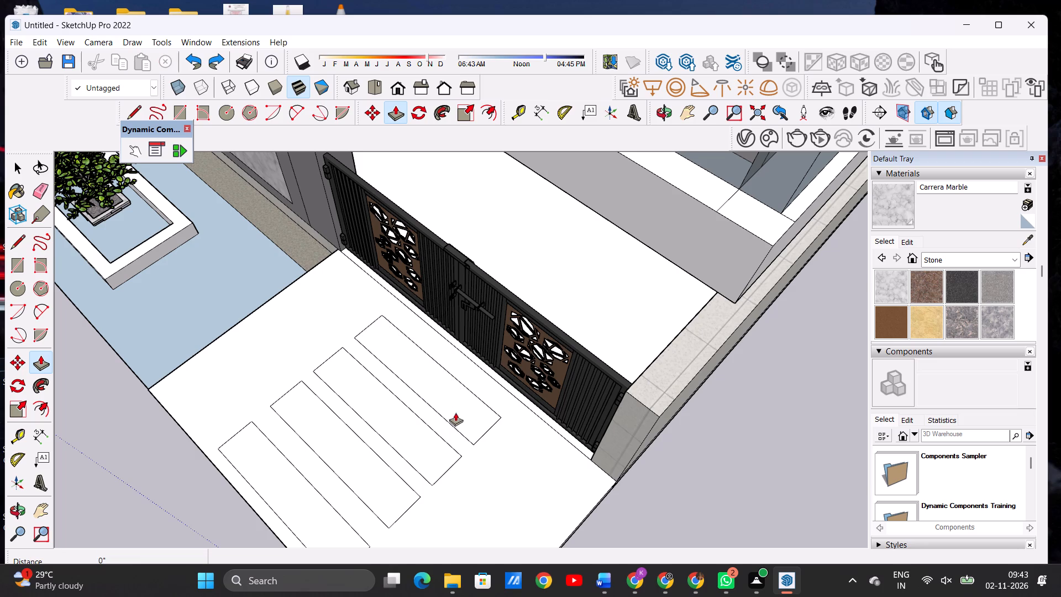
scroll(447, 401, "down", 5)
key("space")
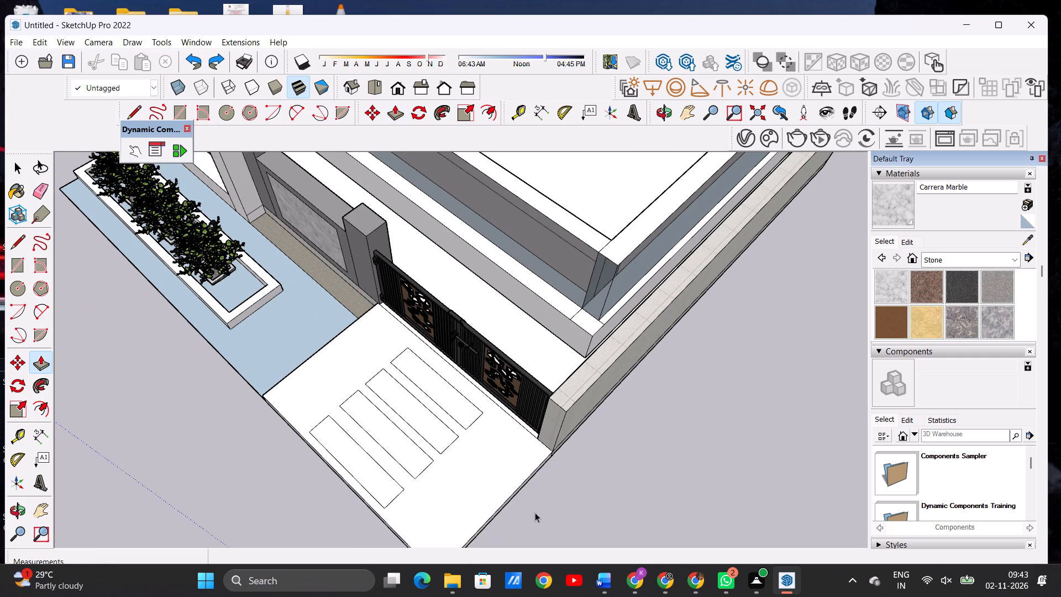
Examine the slab and its four rectangles from a lower angle in front of the gate.
scroll(460, 428, "down", 6)
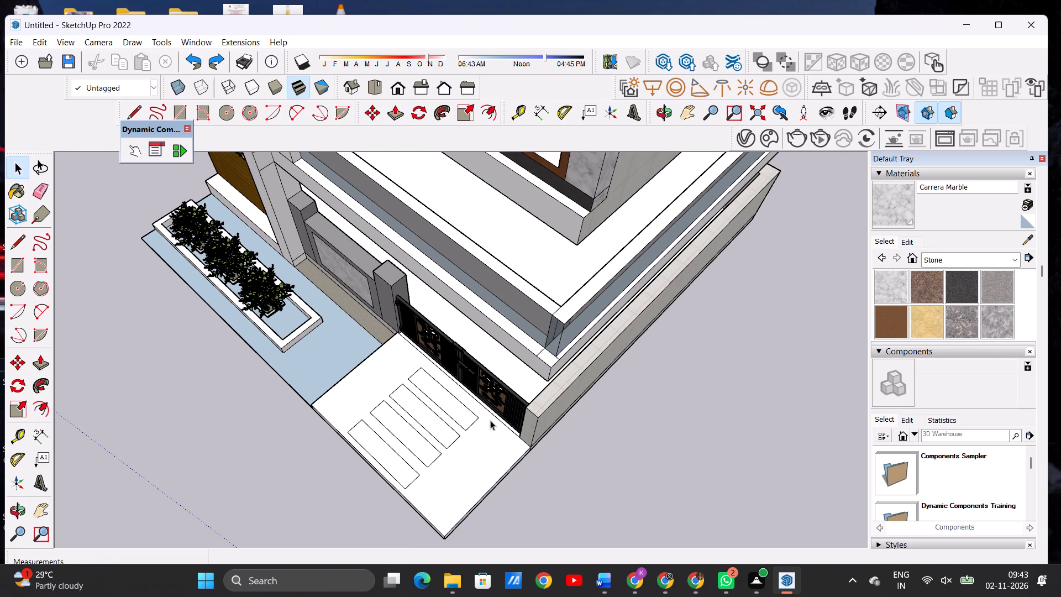
left_click(666, 107)
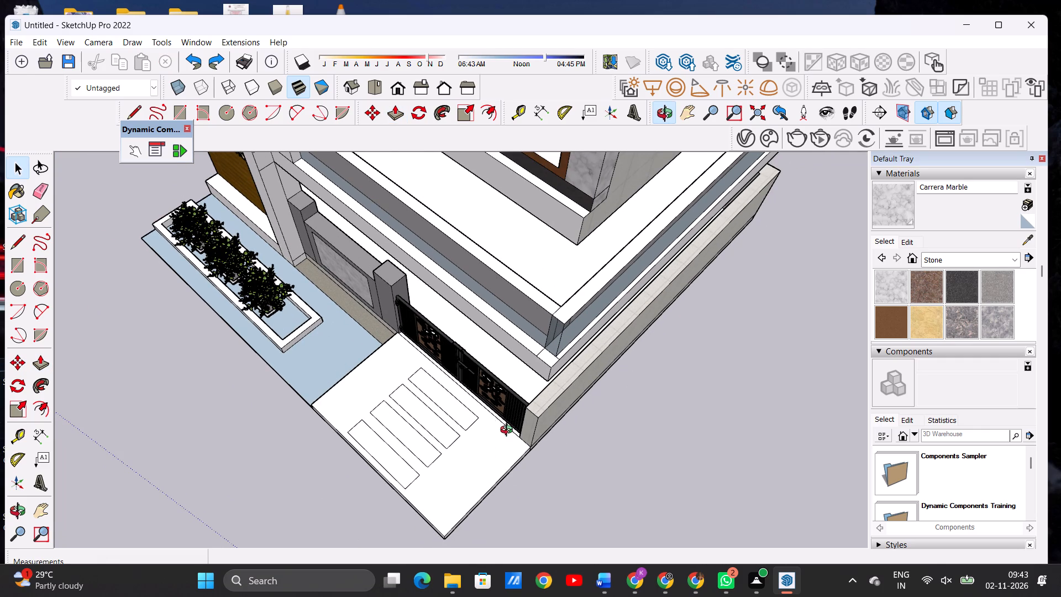
left_click_drag(509, 433, 523, 329)
scroll(450, 451, "up", 1)
scroll(450, 451, "down", 1)
scroll(450, 451, "up", 2)
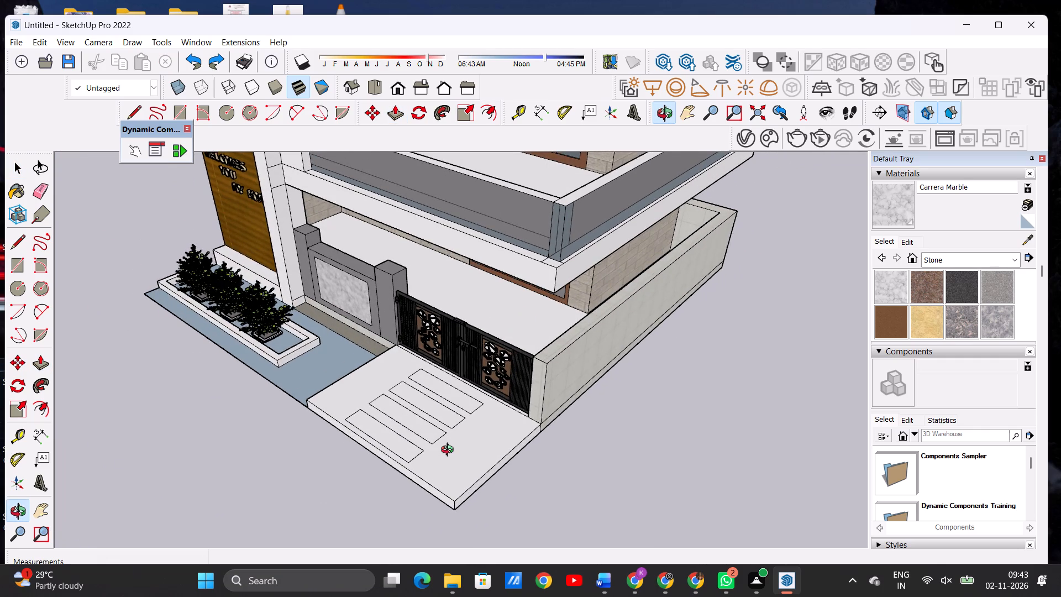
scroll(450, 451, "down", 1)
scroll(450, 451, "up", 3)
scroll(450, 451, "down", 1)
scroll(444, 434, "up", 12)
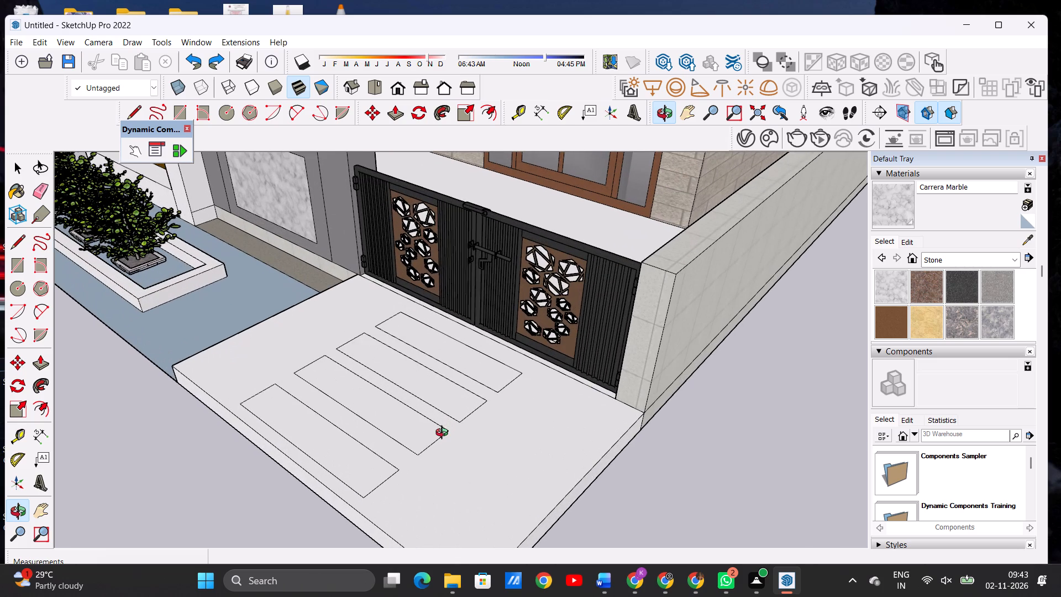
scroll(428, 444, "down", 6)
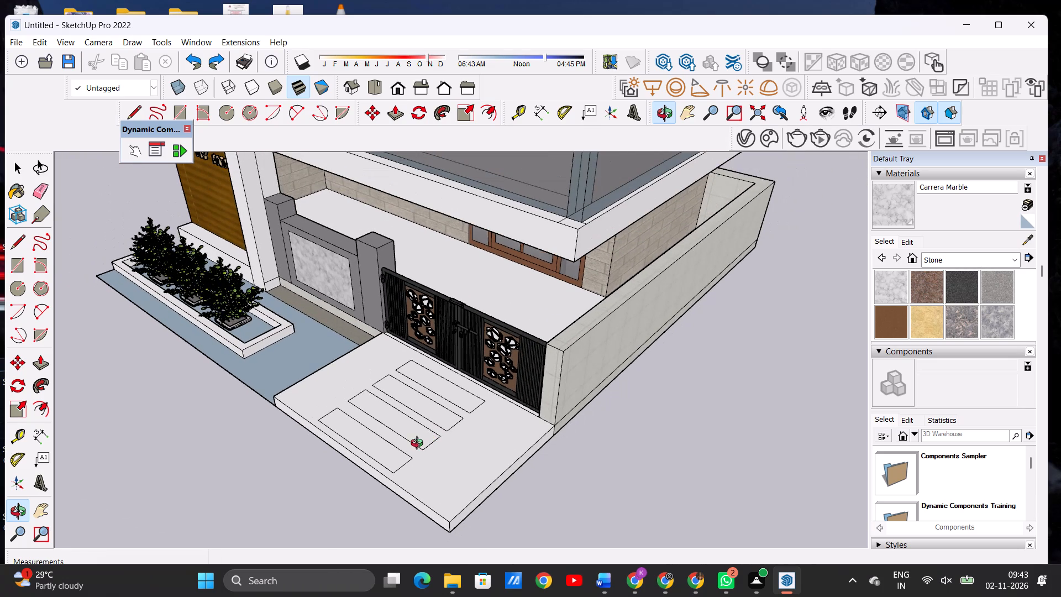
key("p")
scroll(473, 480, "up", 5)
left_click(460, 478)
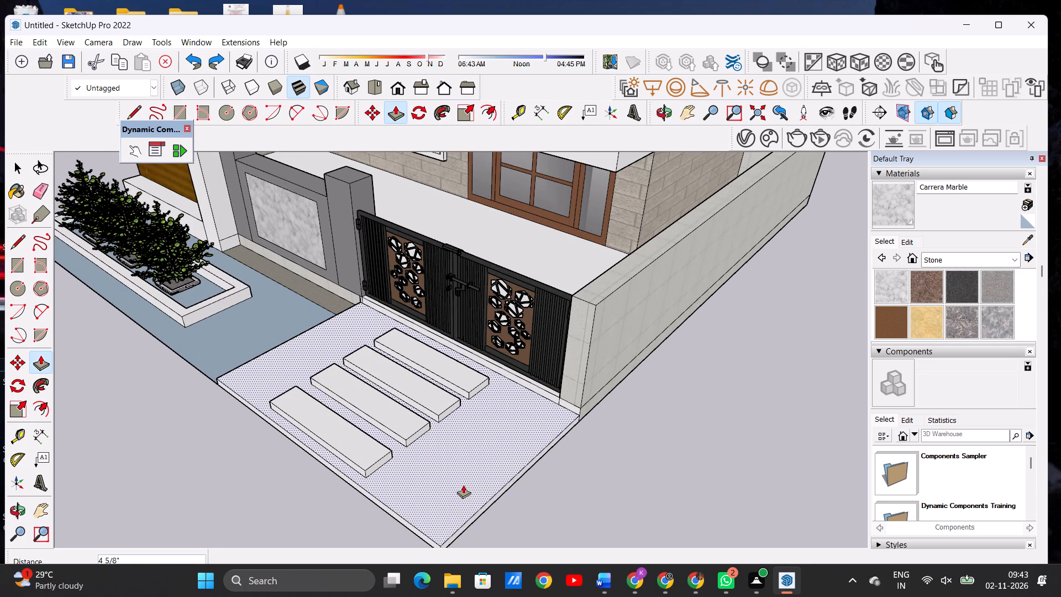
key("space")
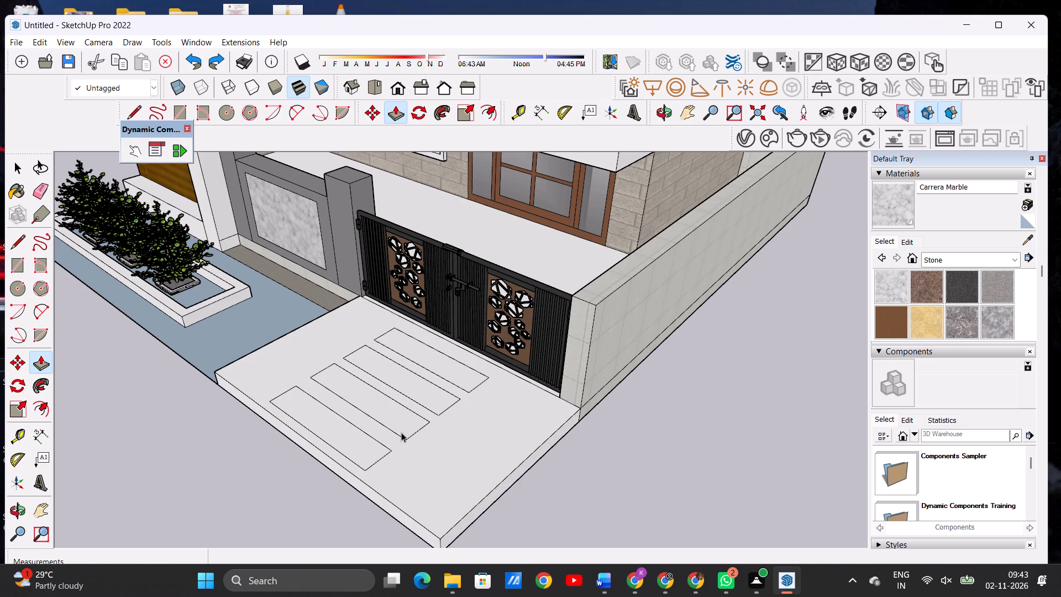
Examine the whole house from the front, from the entrance slab and planting bed up to the roof terrace.
scroll(401, 434, "down", 20)
scroll(398, 474, "down", 3)
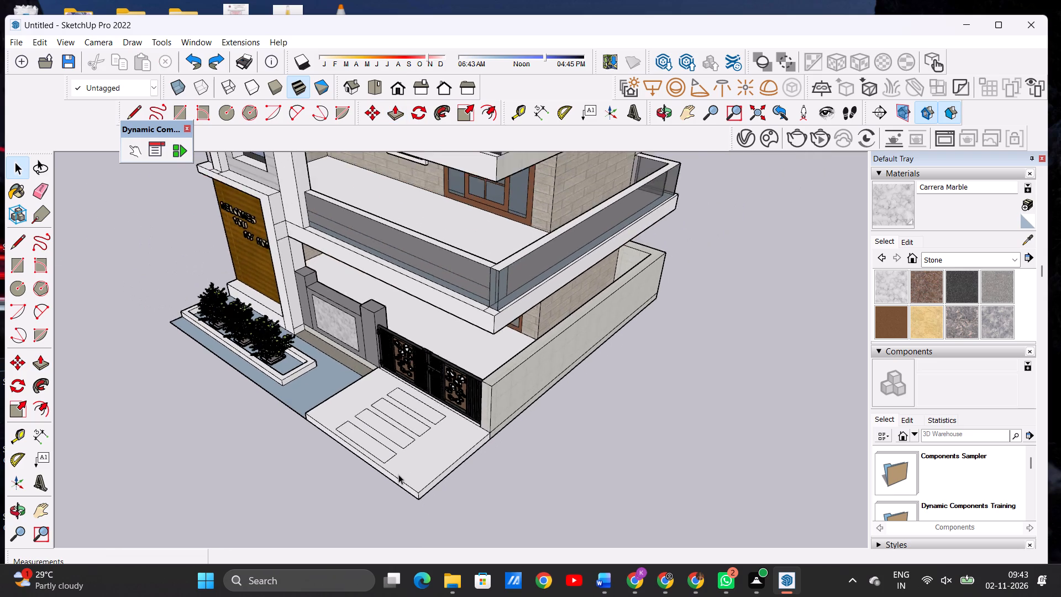
scroll(398, 474, "down", 3)
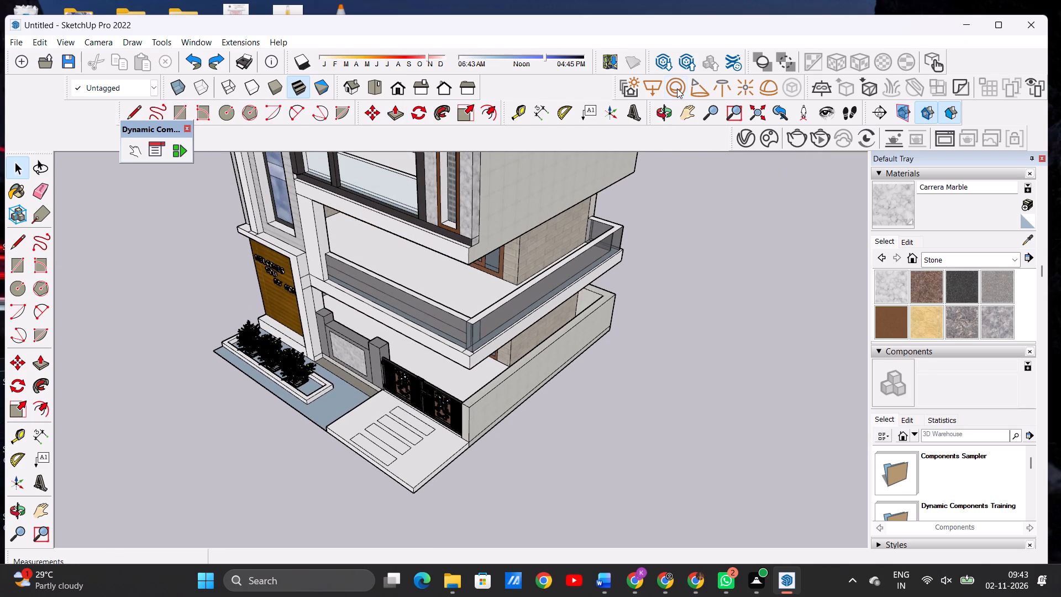
left_click(660, 116)
left_click_drag(397, 395, 578, 360)
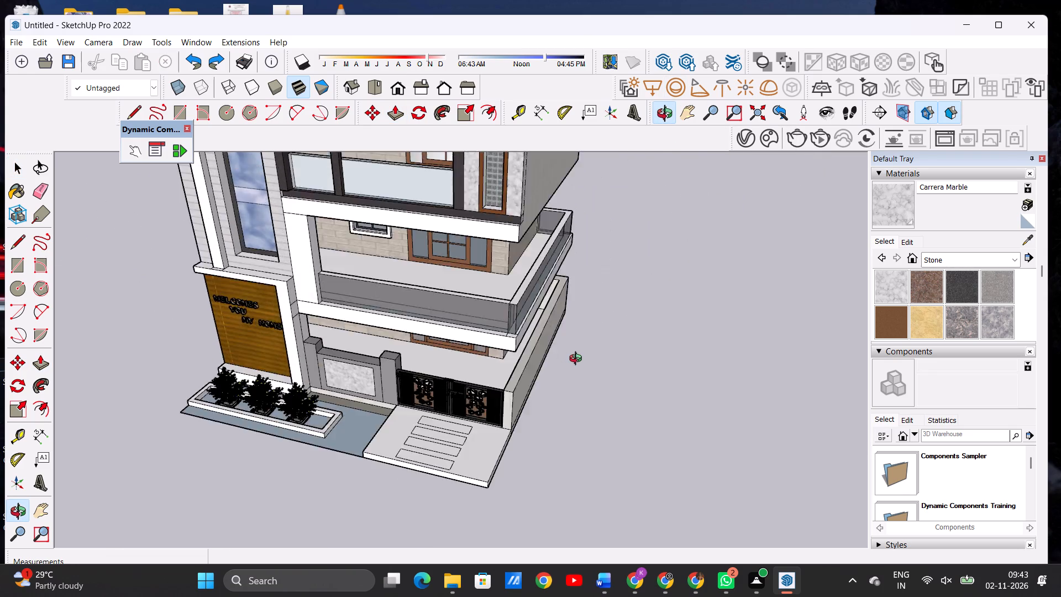
left_click_drag(578, 360, 530, 383)
scroll(484, 431, "down", 15)
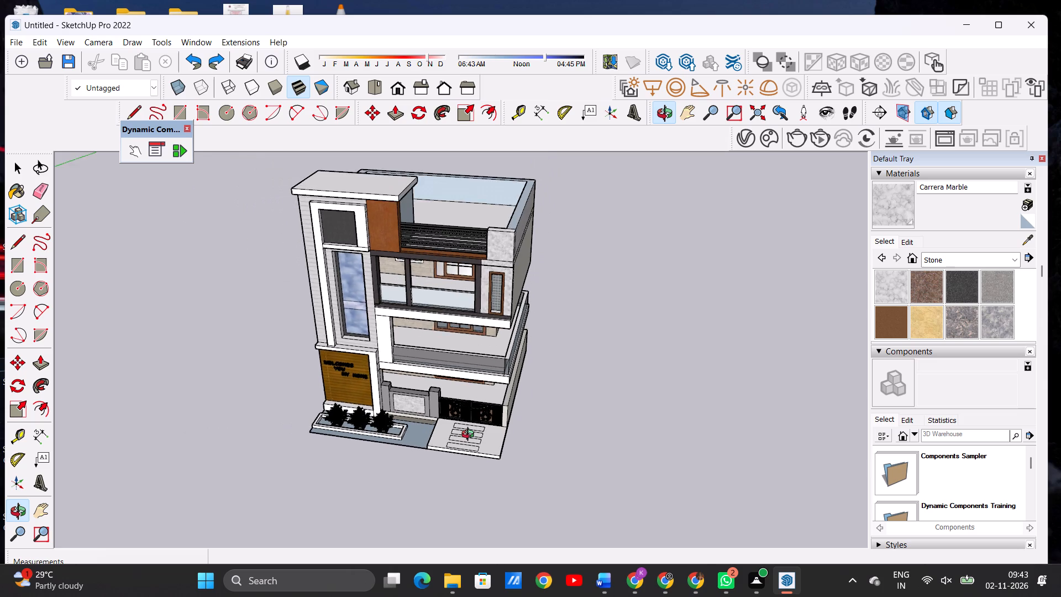
scroll(470, 436, "down", 7)
scroll(464, 422, "up", 1)
scroll(464, 422, "down", 1)
scroll(464, 422, "up", 3)
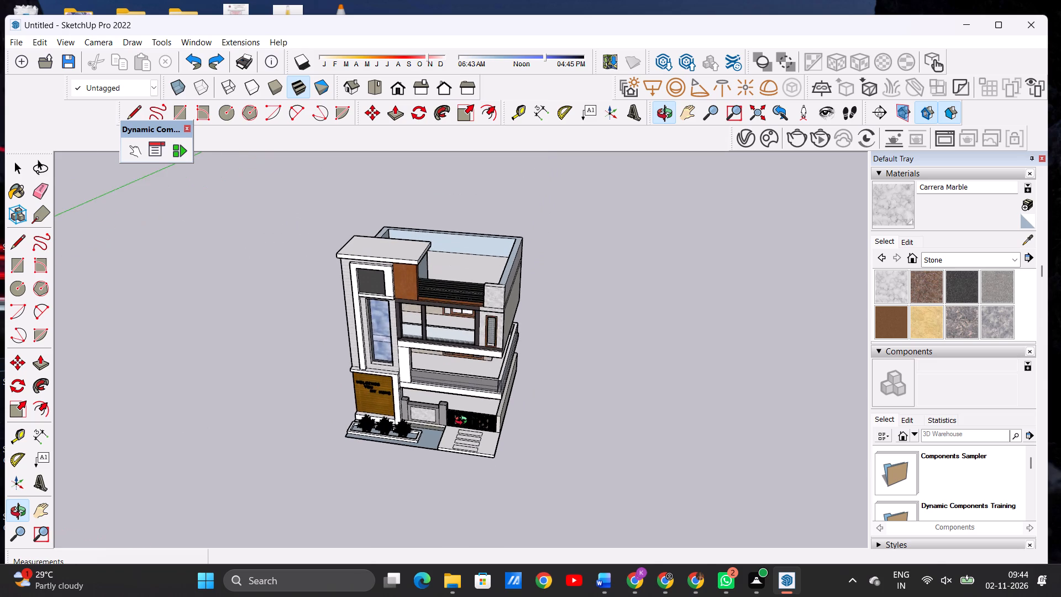
scroll(464, 422, "up", 1)
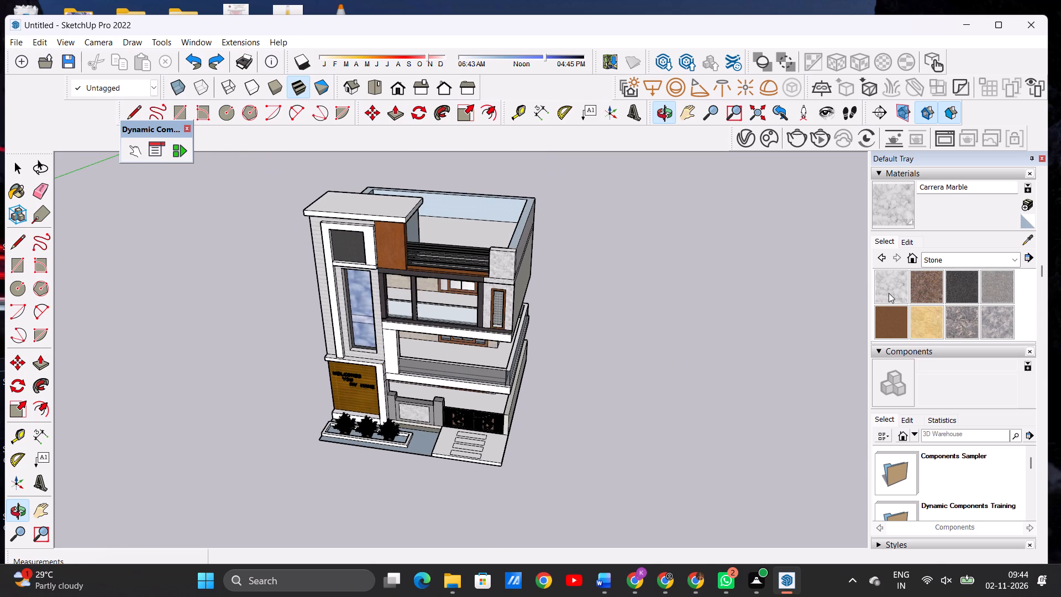
Paint the roof terrace floor inside the parapet with Formica Graystone from the Synthetic Surfaces materials.
left_click(889, 293)
left_click(929, 263)
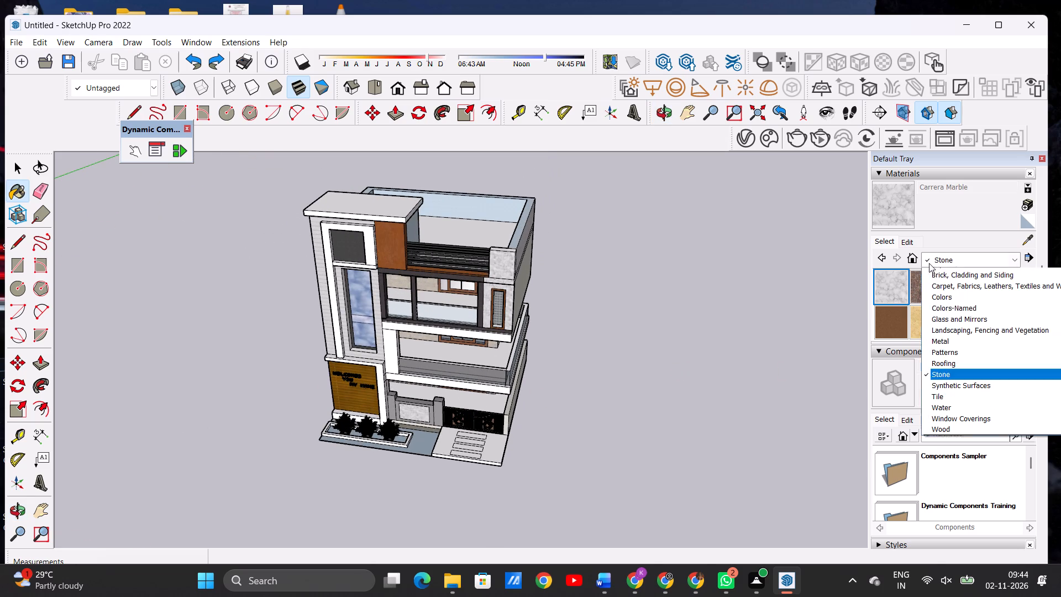
left_click(941, 394)
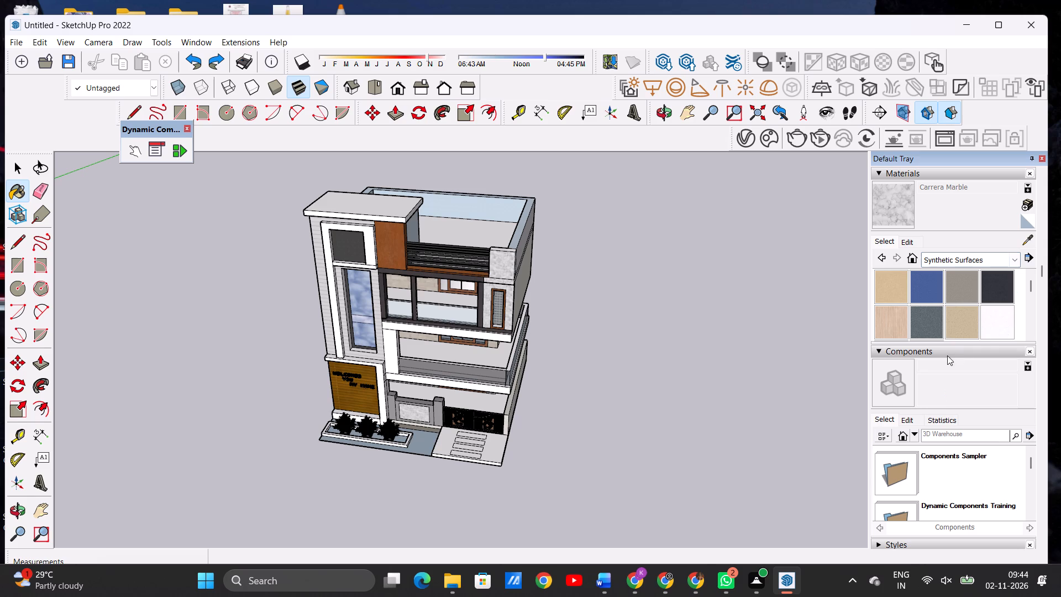
left_click(961, 286)
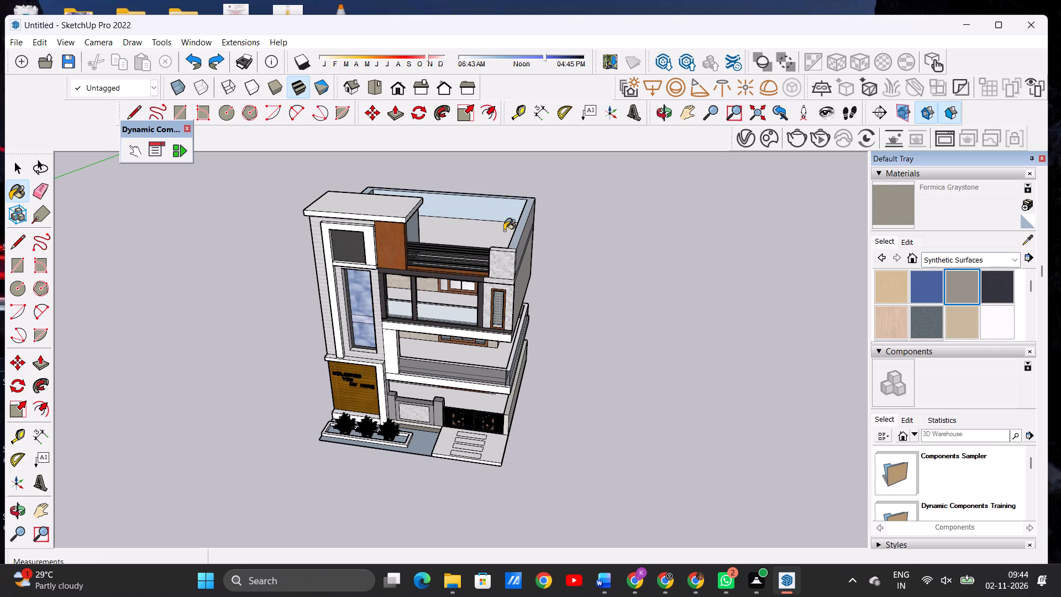
left_click(469, 230)
scroll(525, 336, "down", 5)
scroll(505, 444, "down", 1)
scroll(505, 444, "up", 1)
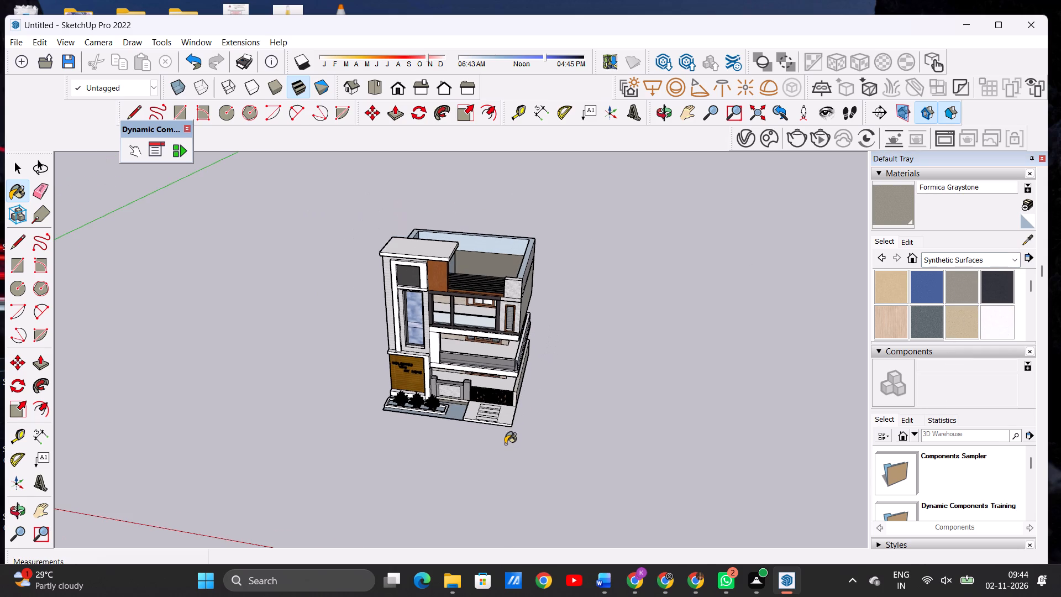
scroll(505, 444, "up", 4)
key("space")
Examine the front facade of the whole house from progressively lower angles, down to near the horizon.
scroll(505, 432, "down", 3)
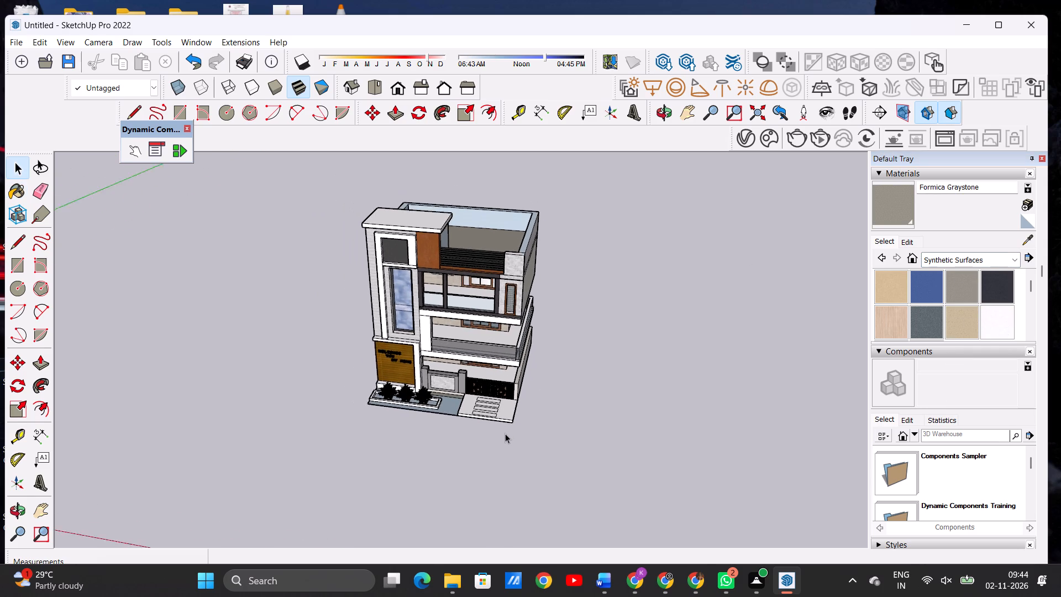
scroll(482, 247, "up", 4)
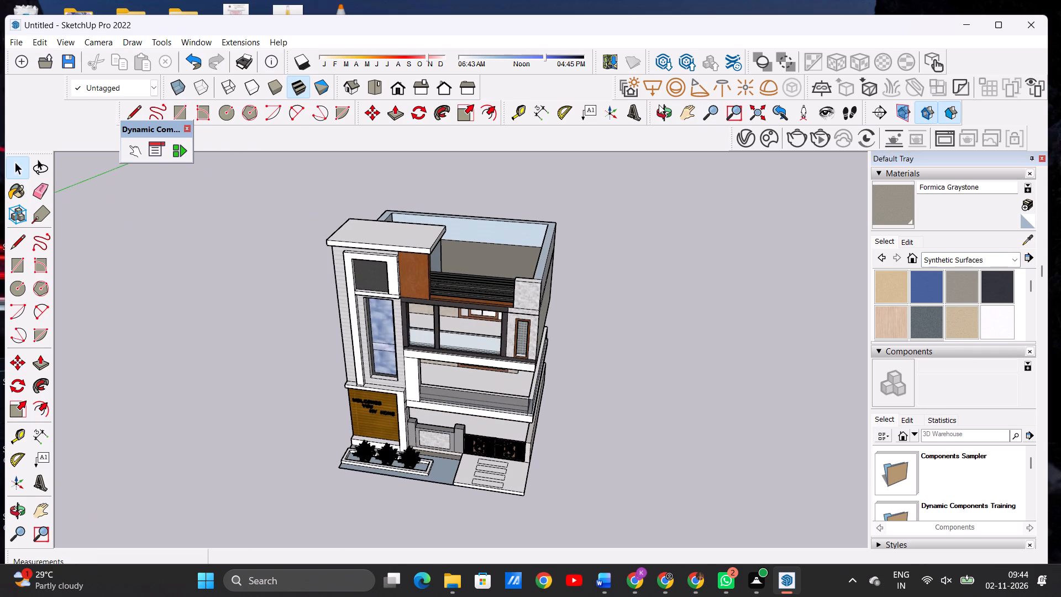
left_click(658, 106)
left_click_drag(558, 316, 576, 288)
left_click_drag(587, 259, 589, 223)
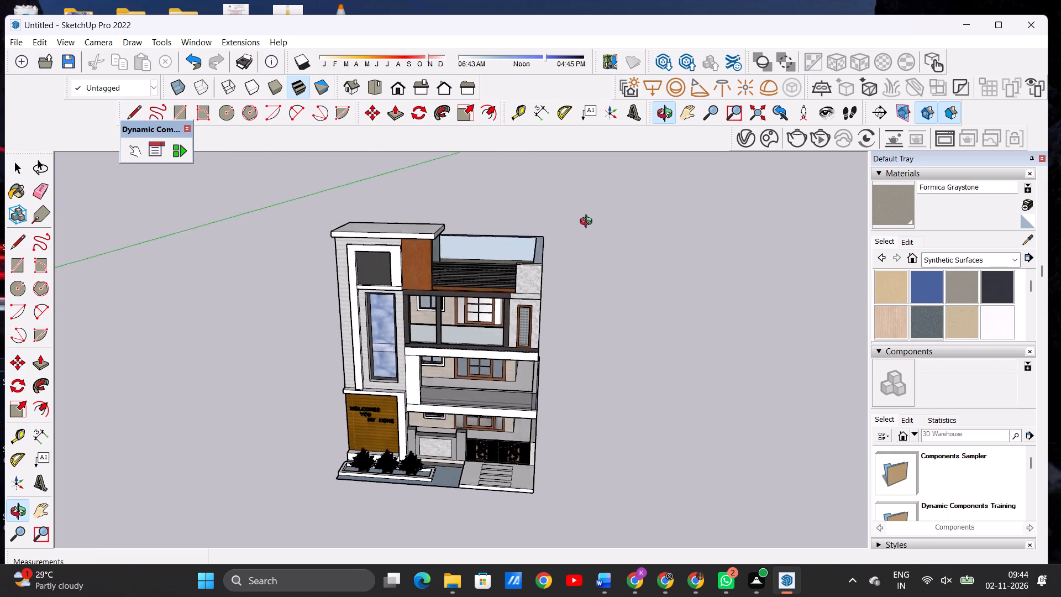
left_click_drag(589, 223, 589, 213)
scroll(584, 287, "down", 6)
left_click_drag(517, 355, 524, 342)
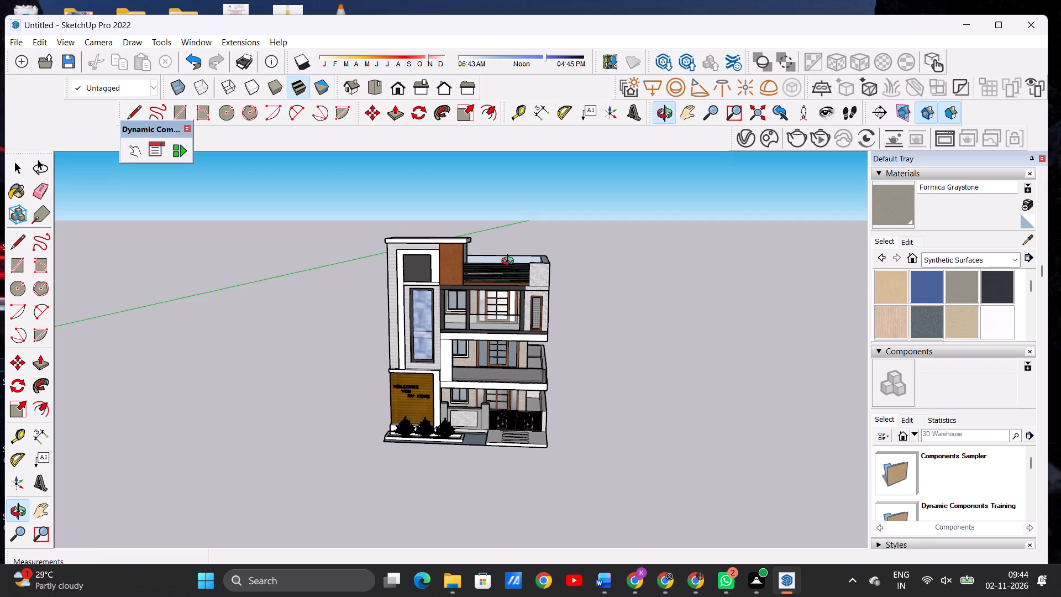
scroll(512, 254, "up", 4)
key("space")
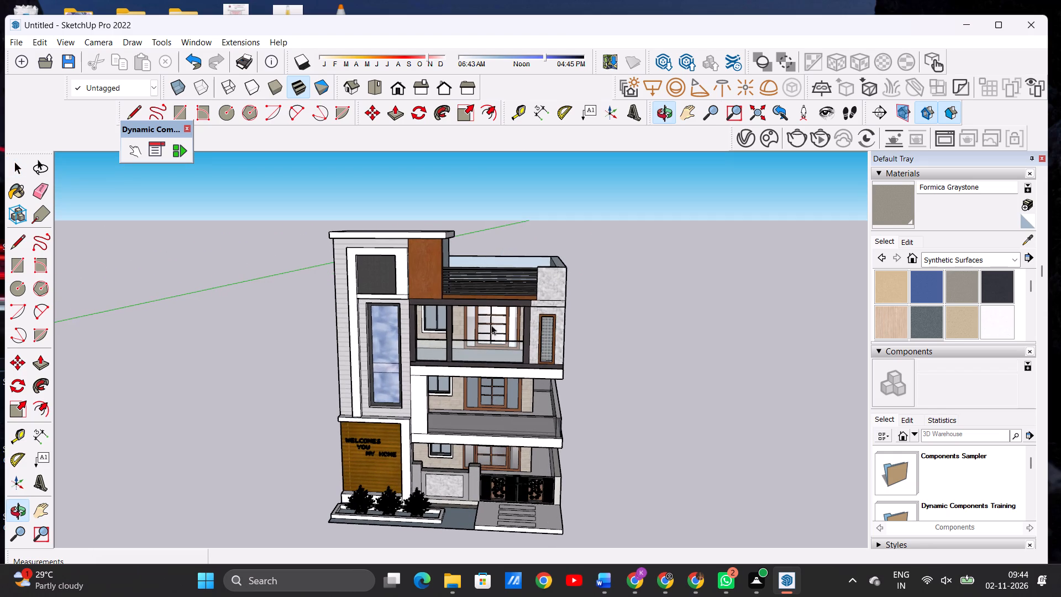
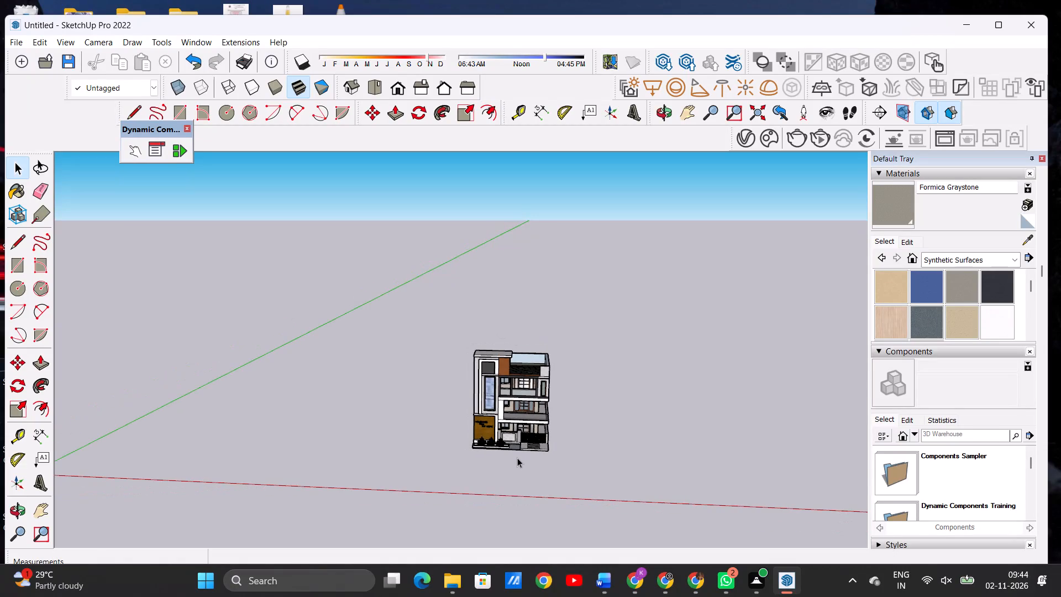
Examine the front facade up close, focusing on the entrance slab, gate, boundary wall and planting bed.
scroll(522, 449, "up", 5)
scroll(522, 449, "down", 1)
scroll(522, 449, "up", 1)
scroll(522, 449, "down", 1)
scroll(522, 449, "up", 9)
scroll(536, 436, "down", 1)
scroll(536, 436, "up", 1)
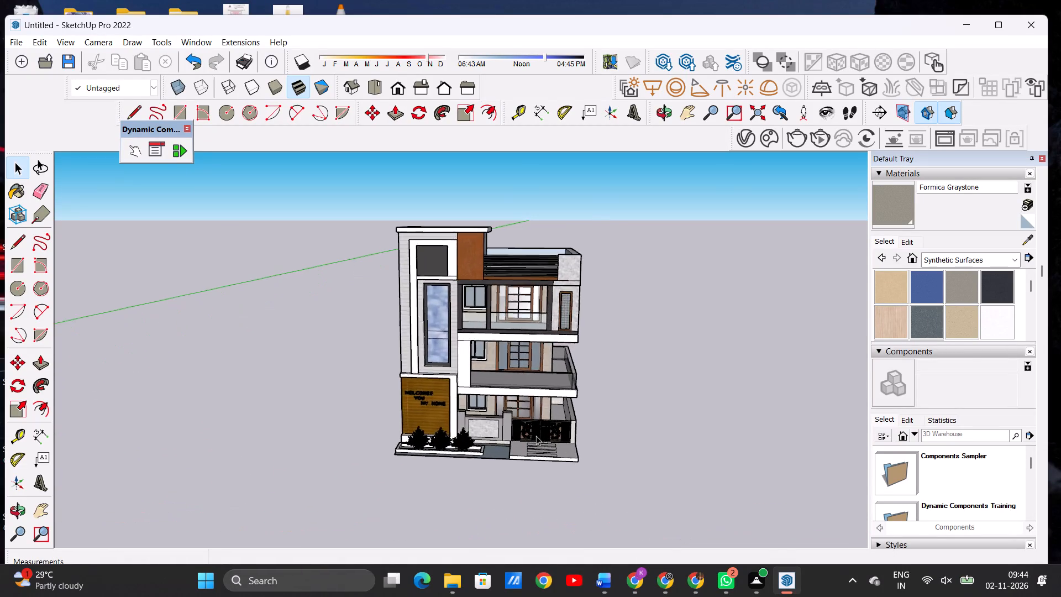
scroll(536, 436, "up", 3)
scroll(536, 436, "down", 1)
scroll(536, 436, "up", 1)
scroll(536, 436, "down", 1)
scroll(536, 436, "up", 1)
scroll(536, 436, "down", 1)
scroll(536, 436, "up", 11)
scroll(549, 437, "down", 6)
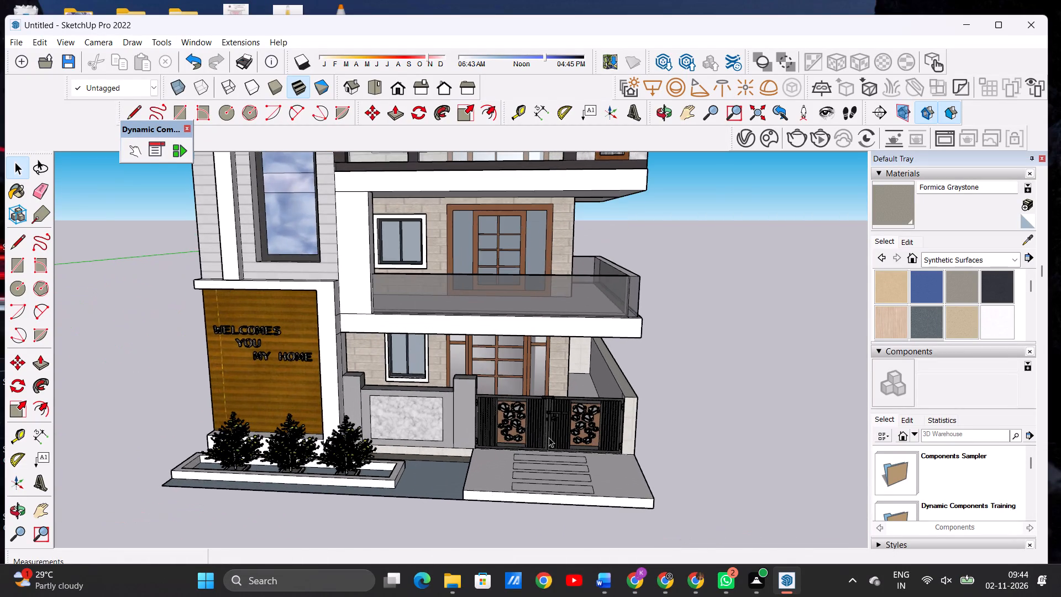
scroll(549, 437, "down", 2)
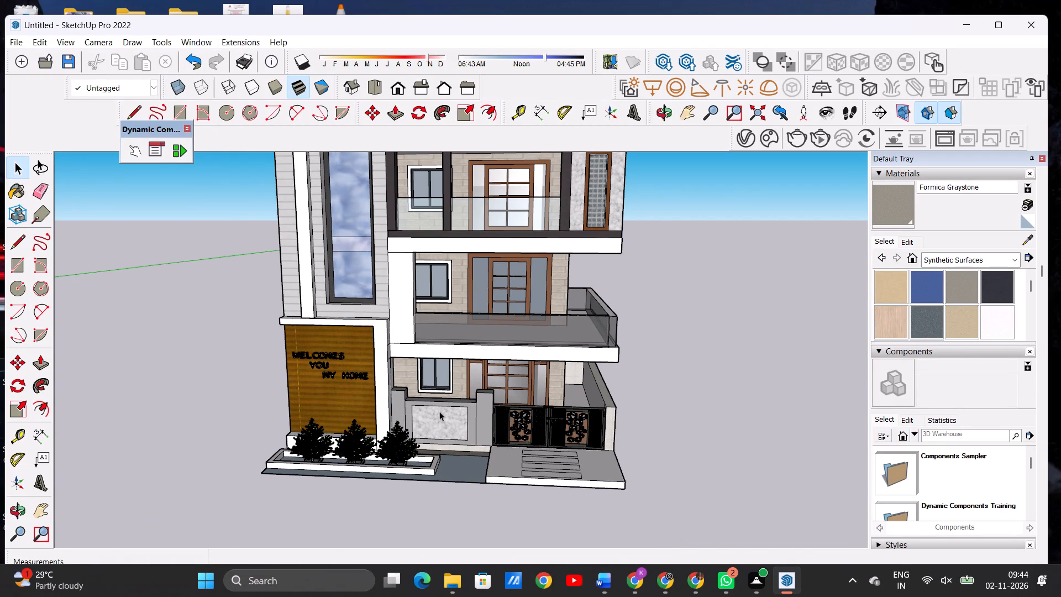
scroll(443, 407, "down", 4)
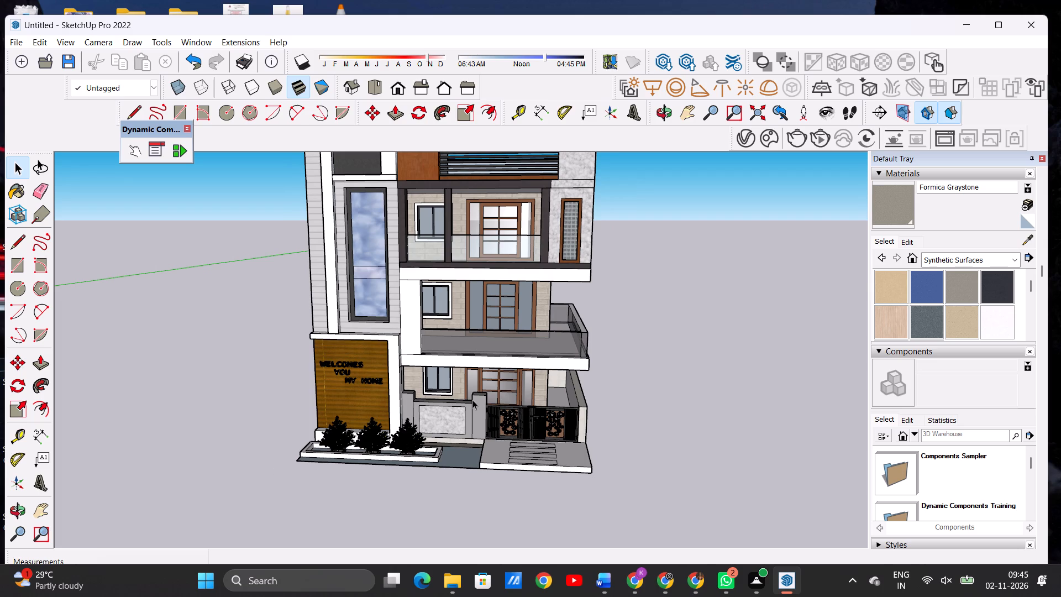
scroll(472, 400, "down", 2)
scroll(459, 459, "up", 20)
scroll(459, 459, "up", 3)
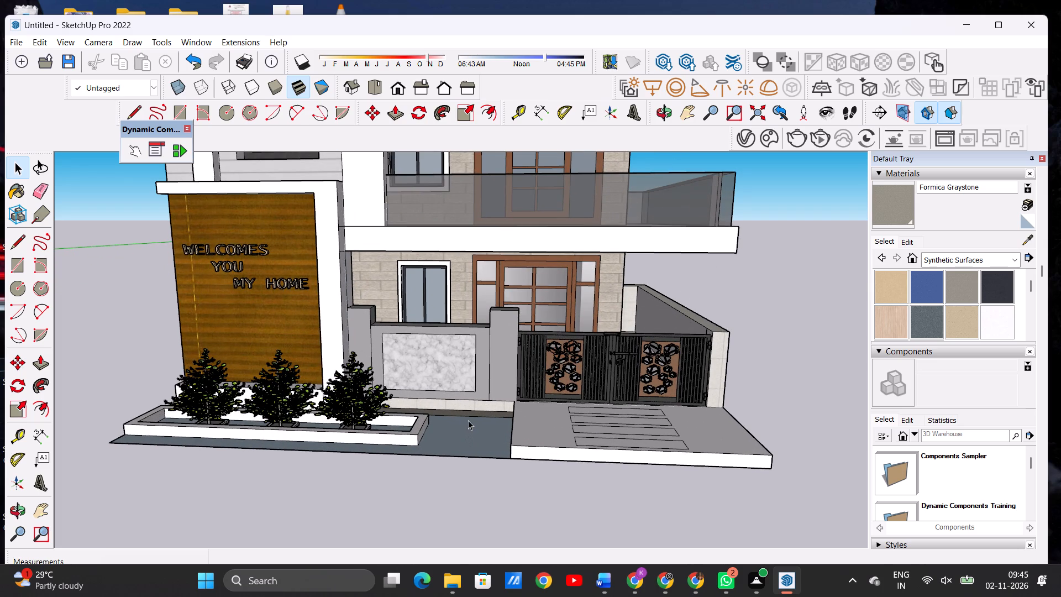
scroll(487, 399, "down", 4)
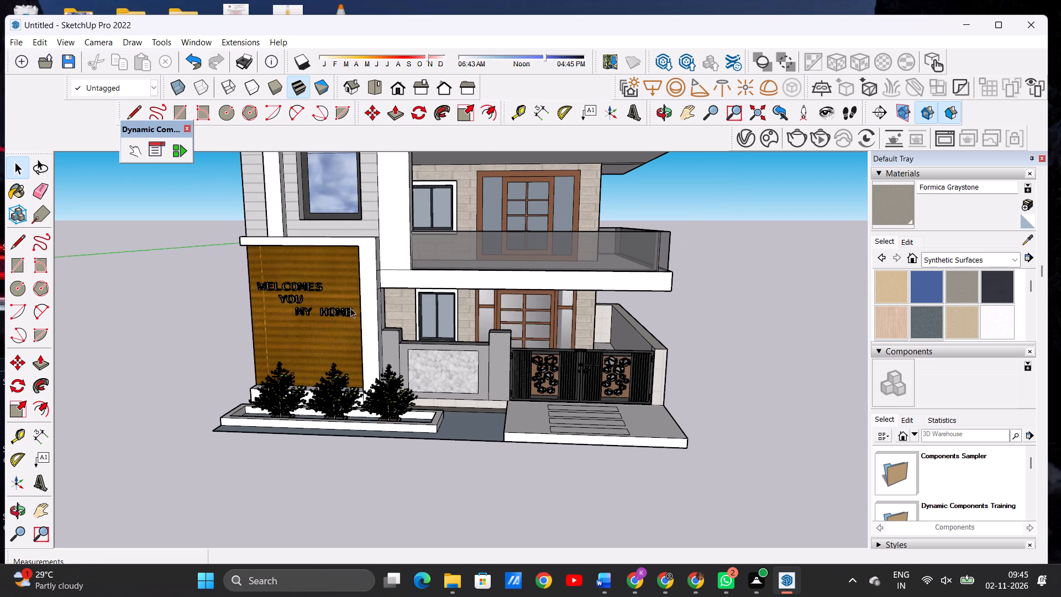
Import the chau+cay potted plant from Downloads and place it on the ground strip between the planting bed and the entrance slab.
left_click(12, 40)
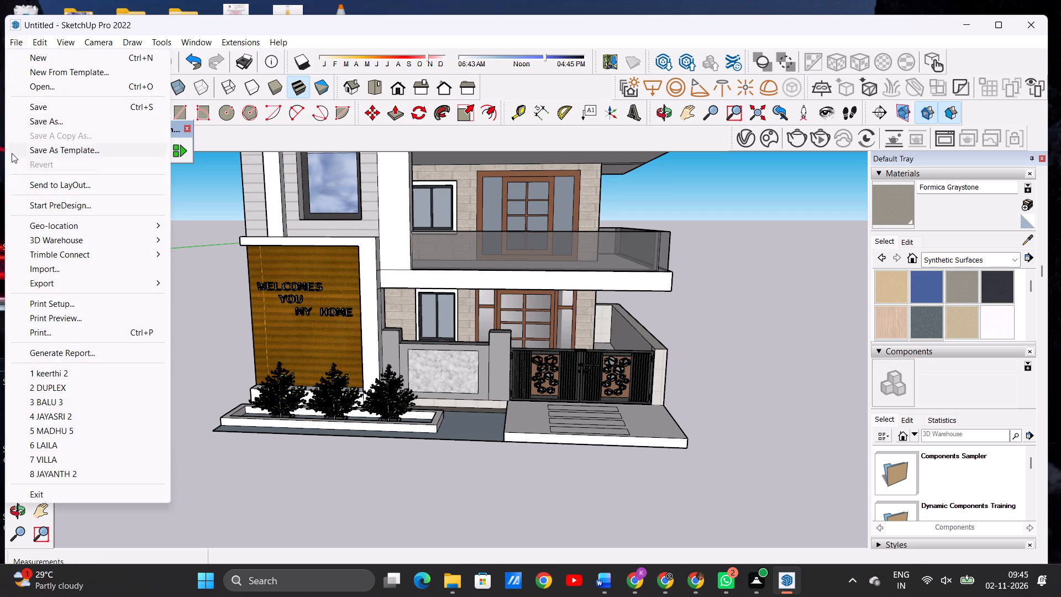
left_click(61, 270)
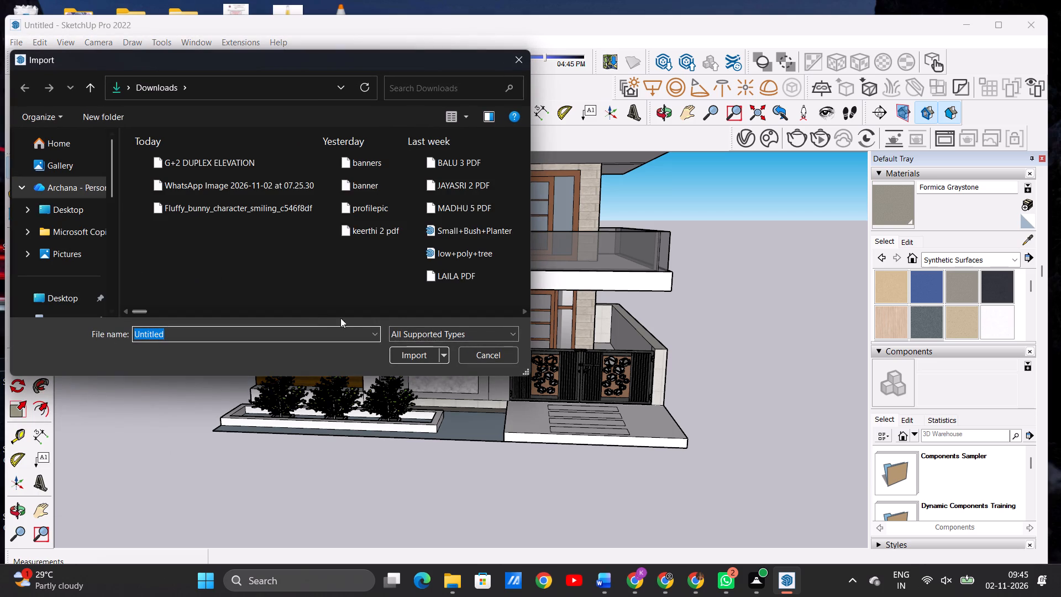
double_click(526, 312)
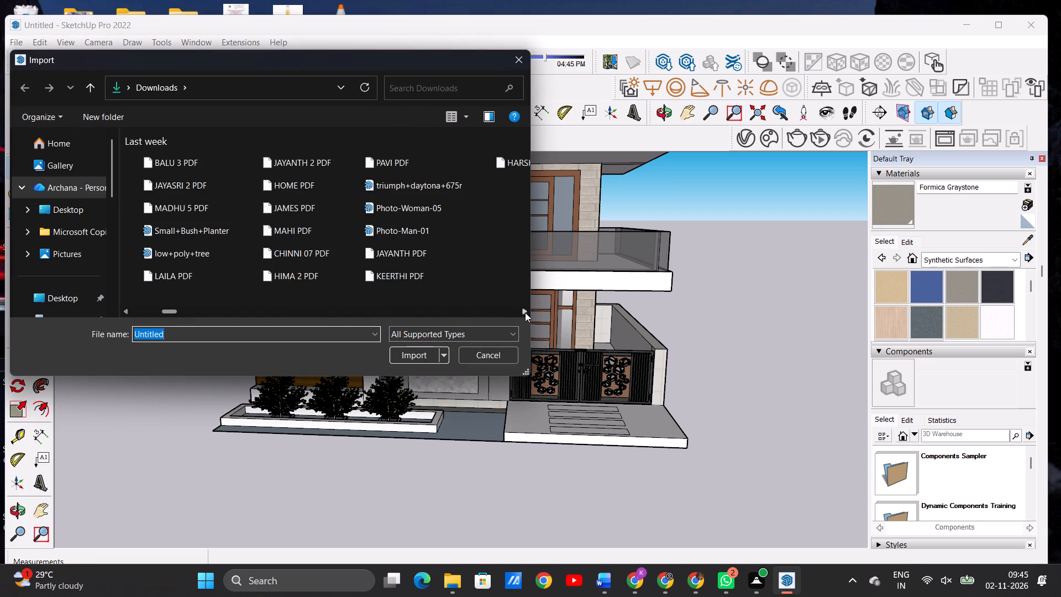
double_click(525, 312)
left_click(525, 312)
left_click(525, 312)
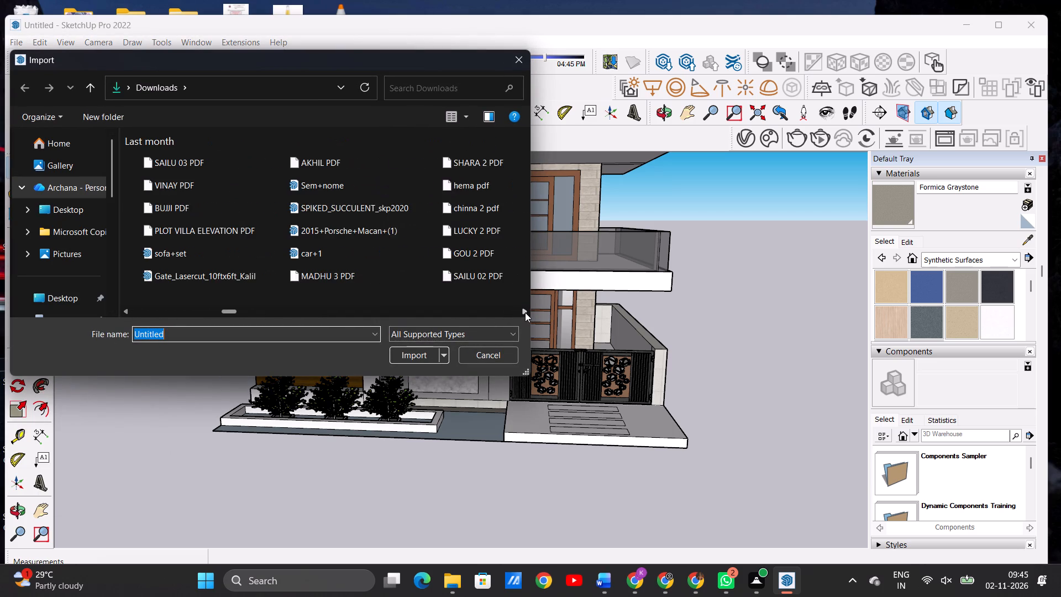
left_click(525, 312)
left_click(525, 312)
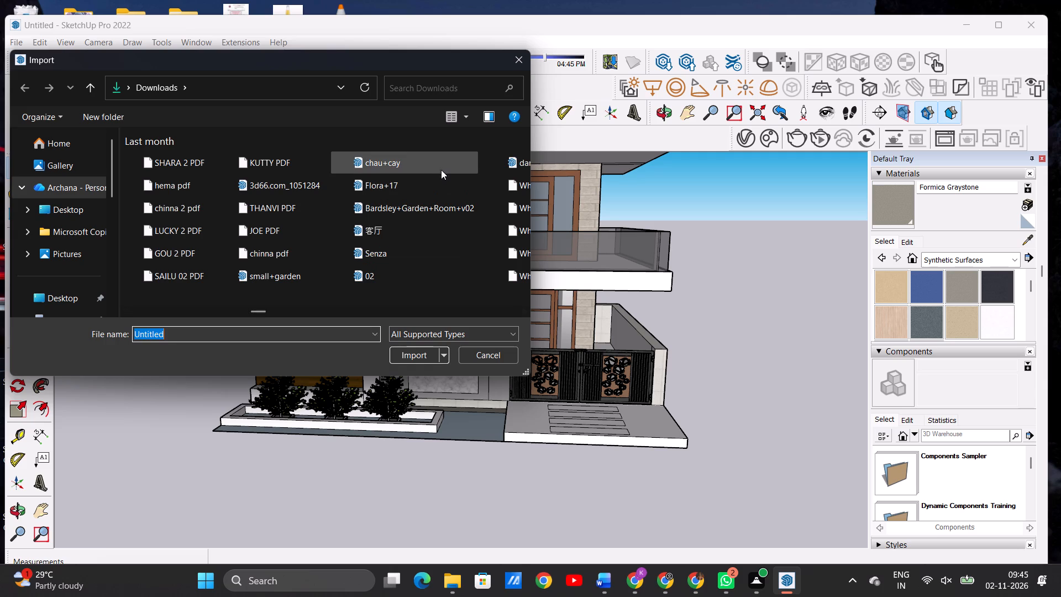
double_click(441, 167)
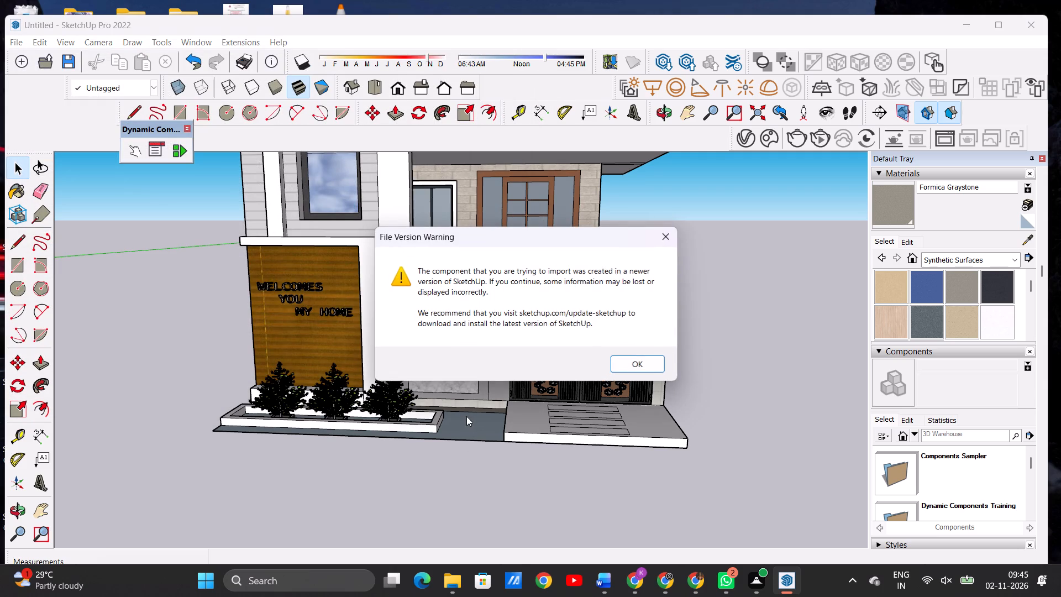
left_click(646, 361)
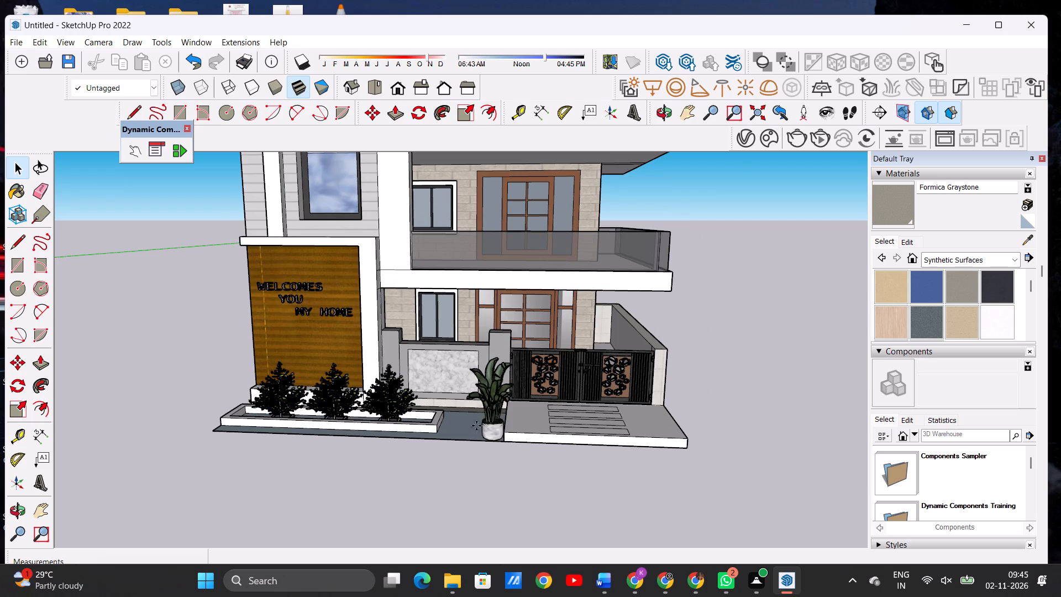
scroll(476, 426, "up", 18)
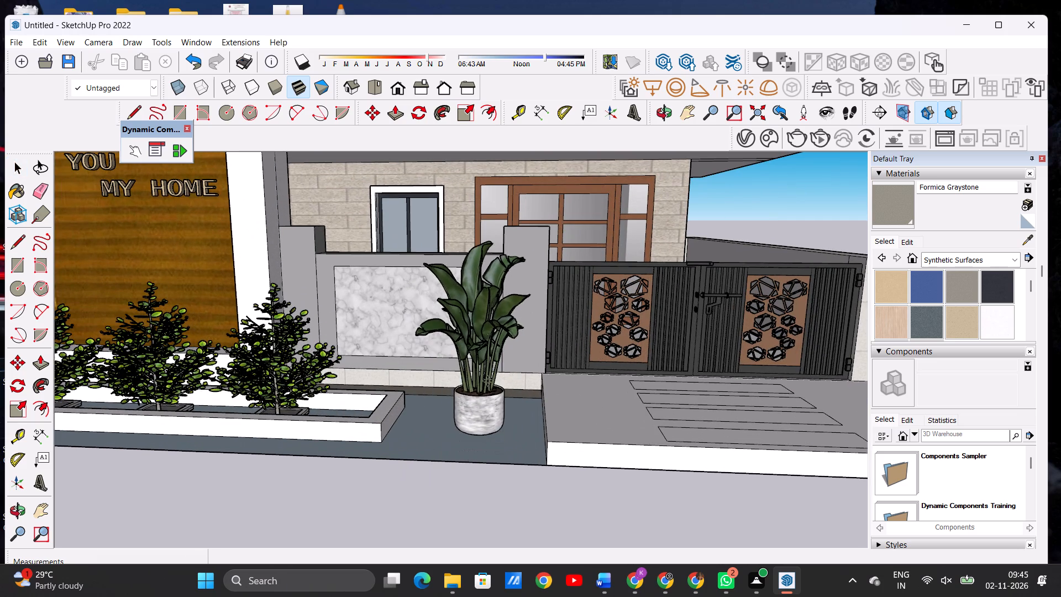
left_click(481, 385)
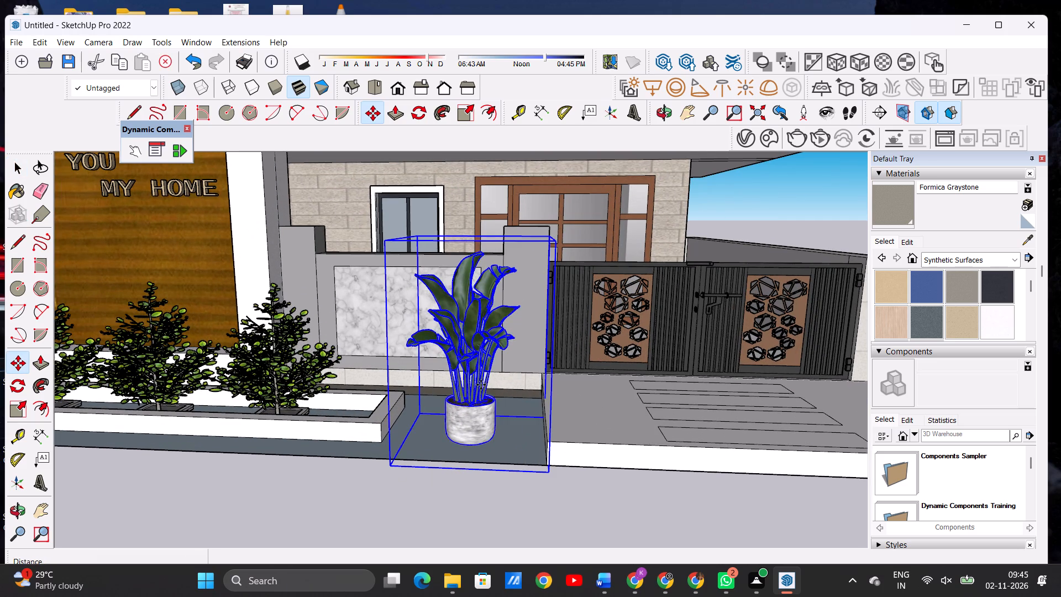
key("space")
scroll(402, 392, "down", 9)
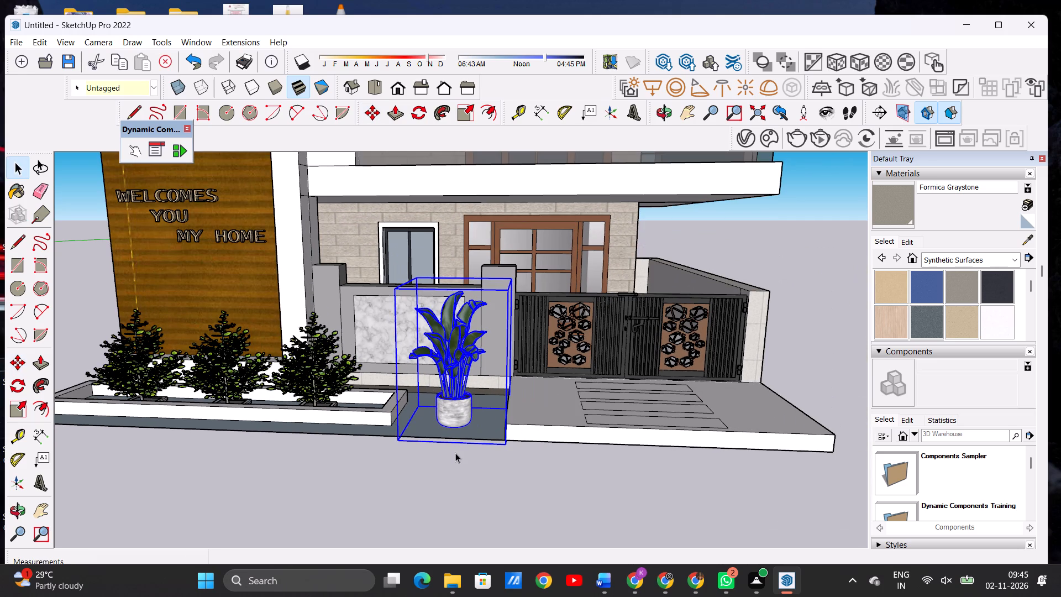
left_click(456, 463)
scroll(453, 427, "down", 3)
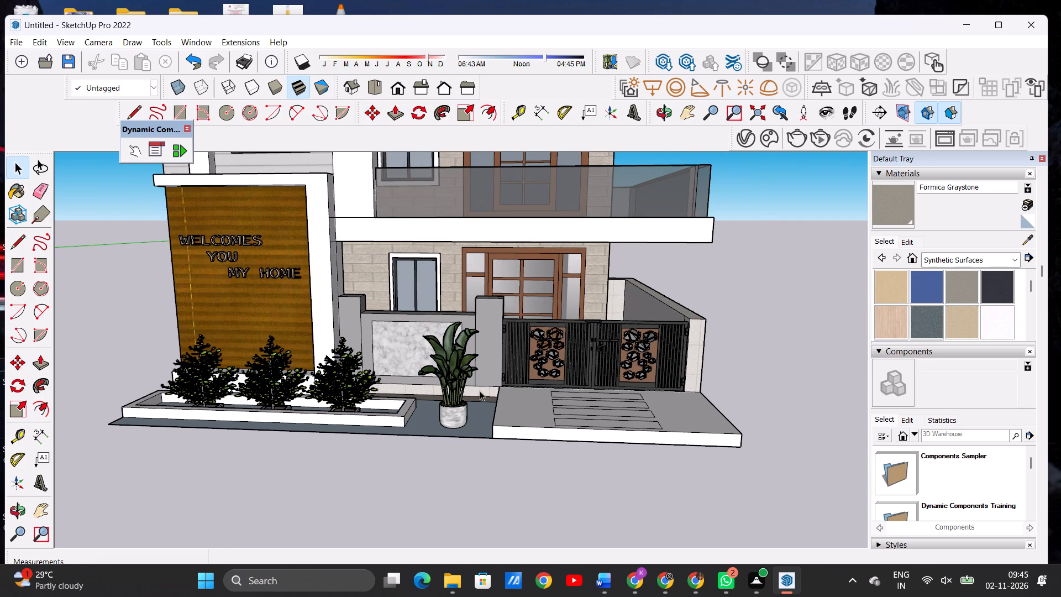
Move the potted plant about 1' 4" back toward the marble-panelled boundary wall, parallel to the entrance slab's edge.
left_click(660, 113)
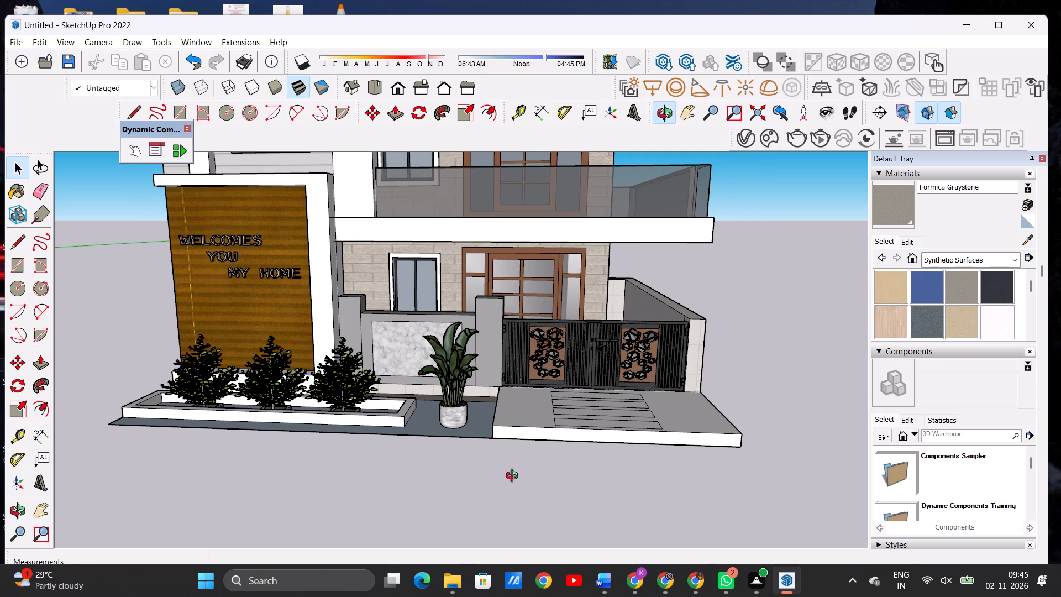
left_click_drag(514, 473, 538, 416)
left_click_drag(538, 413, 533, 432)
left_click(519, 444)
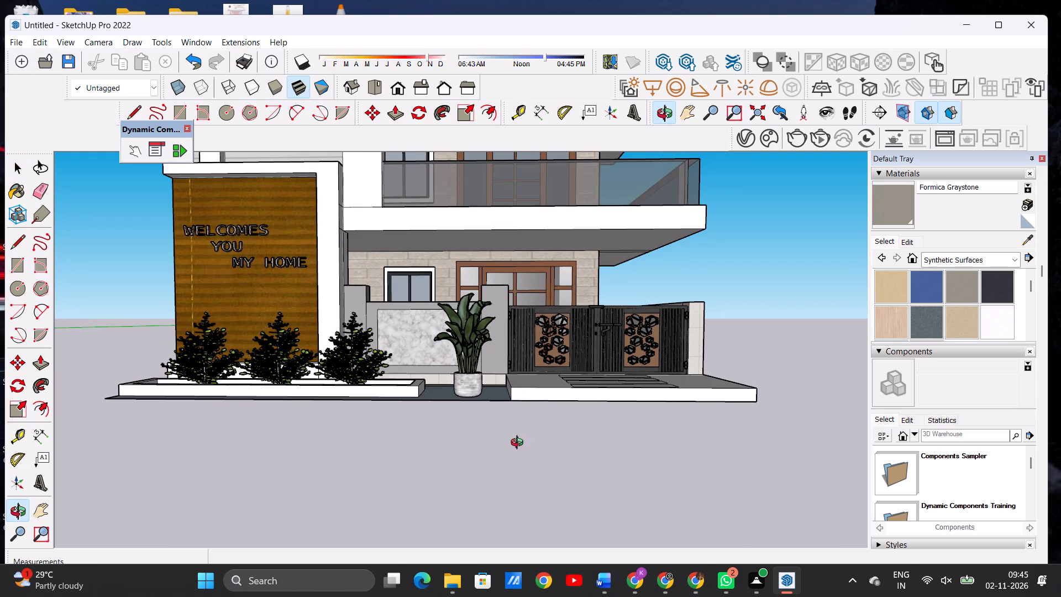
scroll(496, 385, "up", 5)
left_click_drag(524, 374, 403, 442)
scroll(486, 405, "down", 5)
left_click_drag(421, 420, 409, 430)
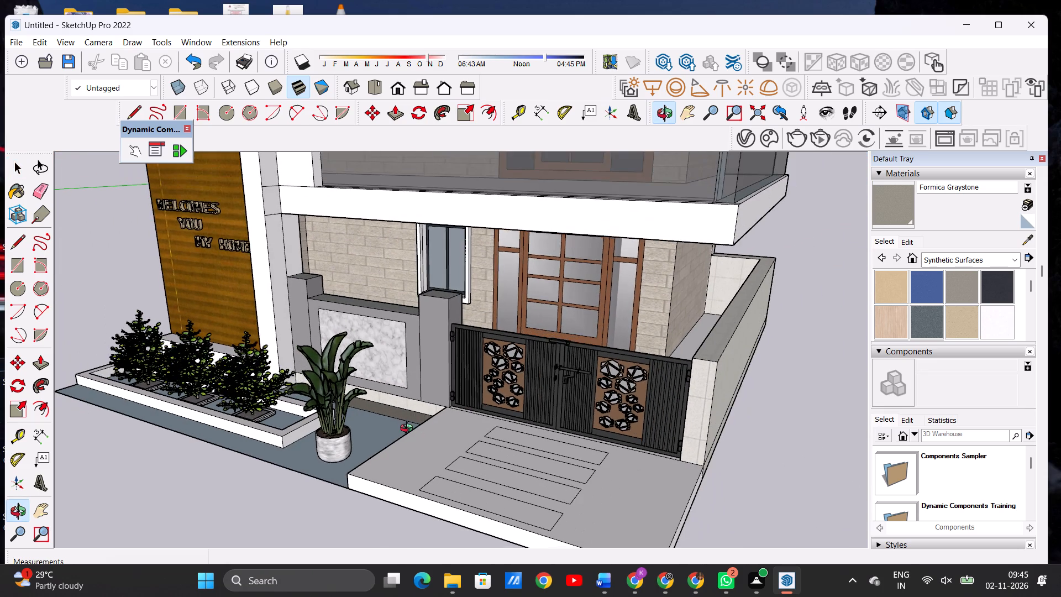
left_click_drag(409, 430, 359, 464)
scroll(269, 476, "up", 2)
scroll(269, 476, "down", 1)
scroll(269, 476, "up", 1)
scroll(269, 476, "down", 1)
scroll(269, 476, "up", 14)
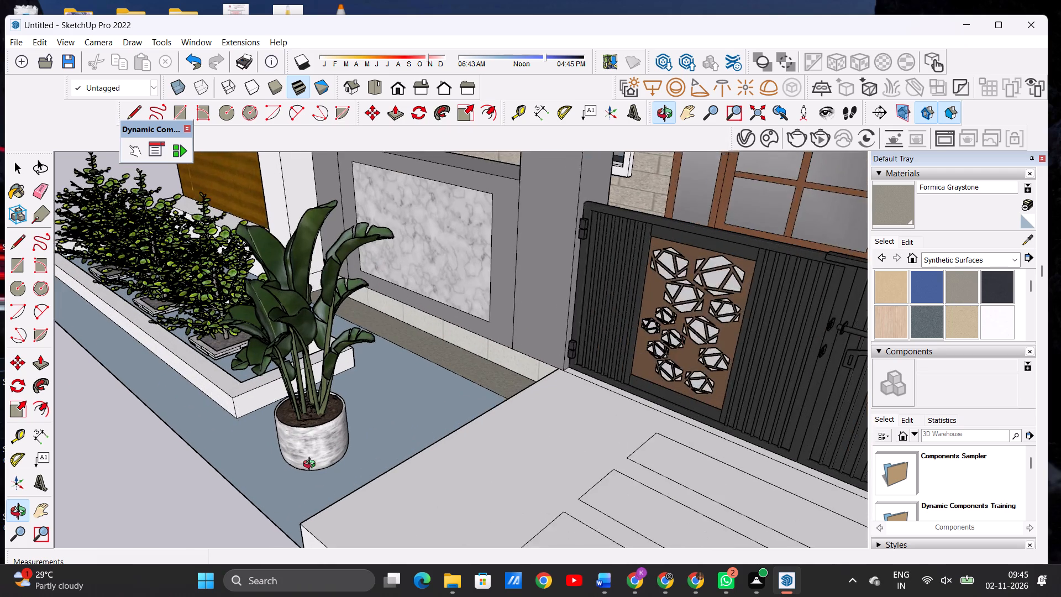
key("space")
left_click(340, 449)
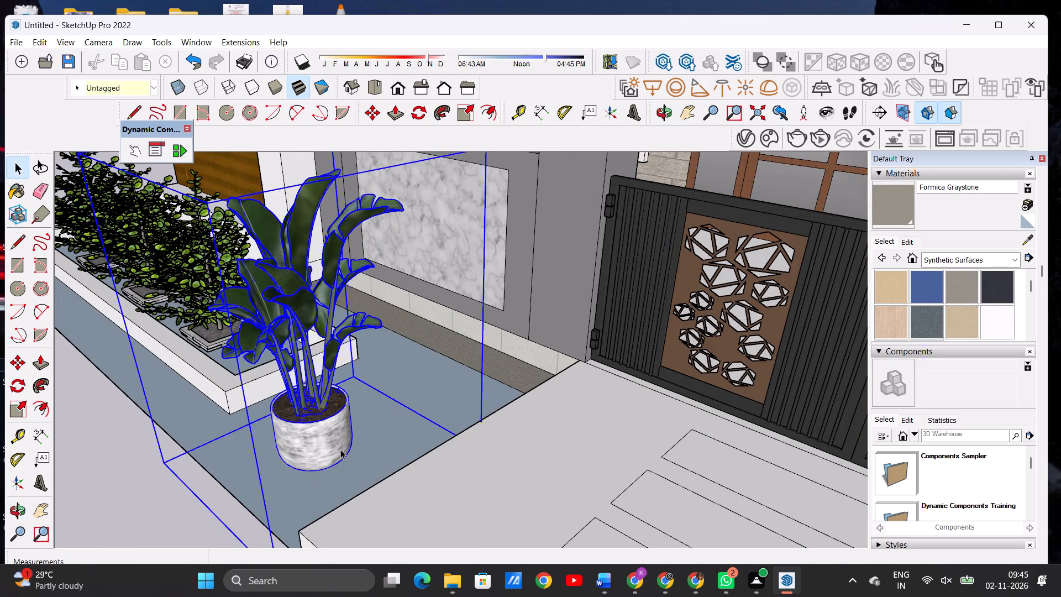
key("m")
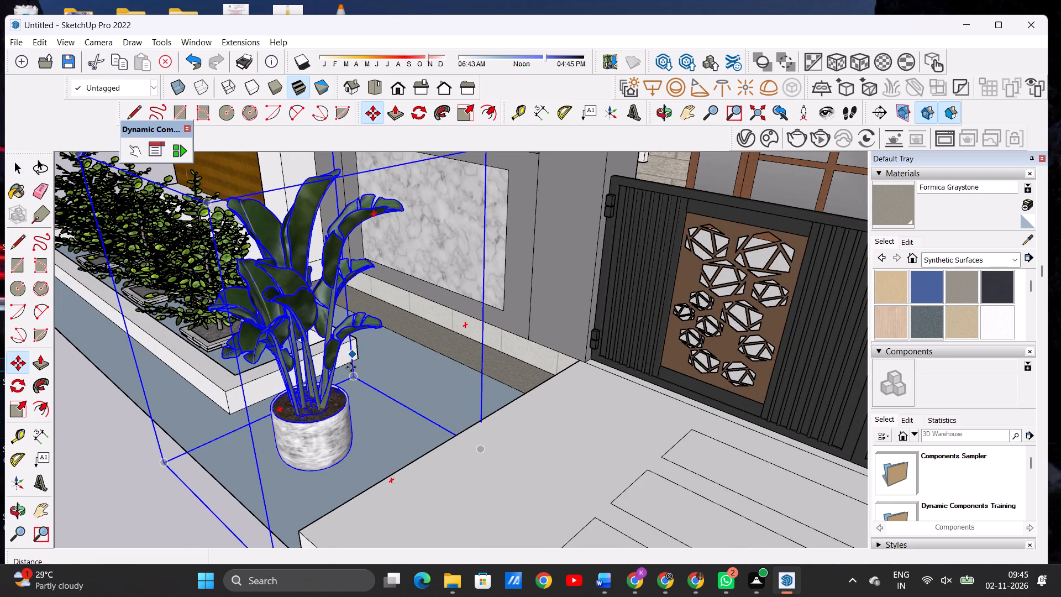
left_click(353, 378)
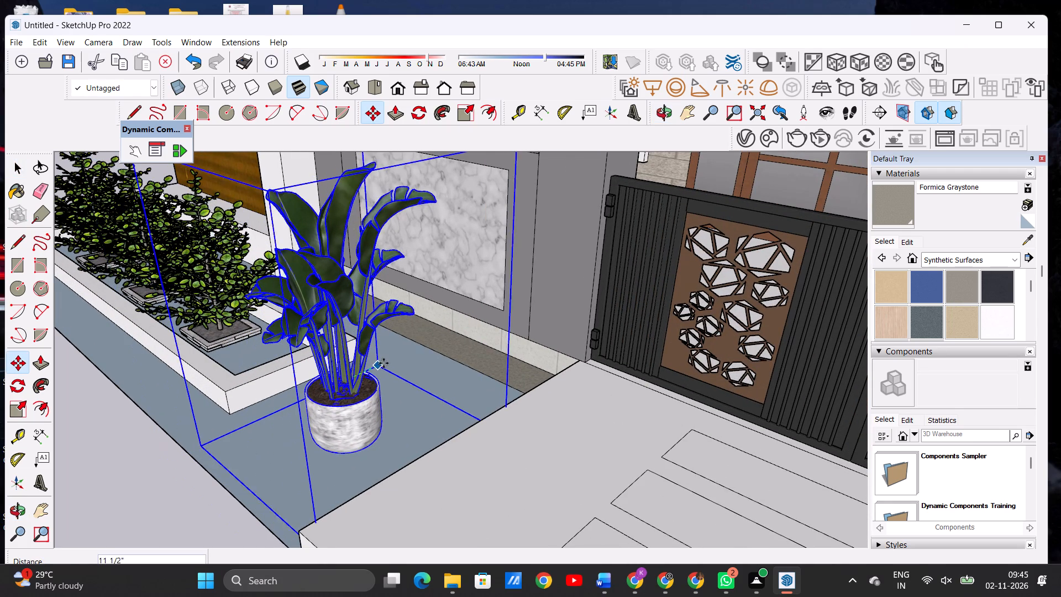
left_click(390, 359)
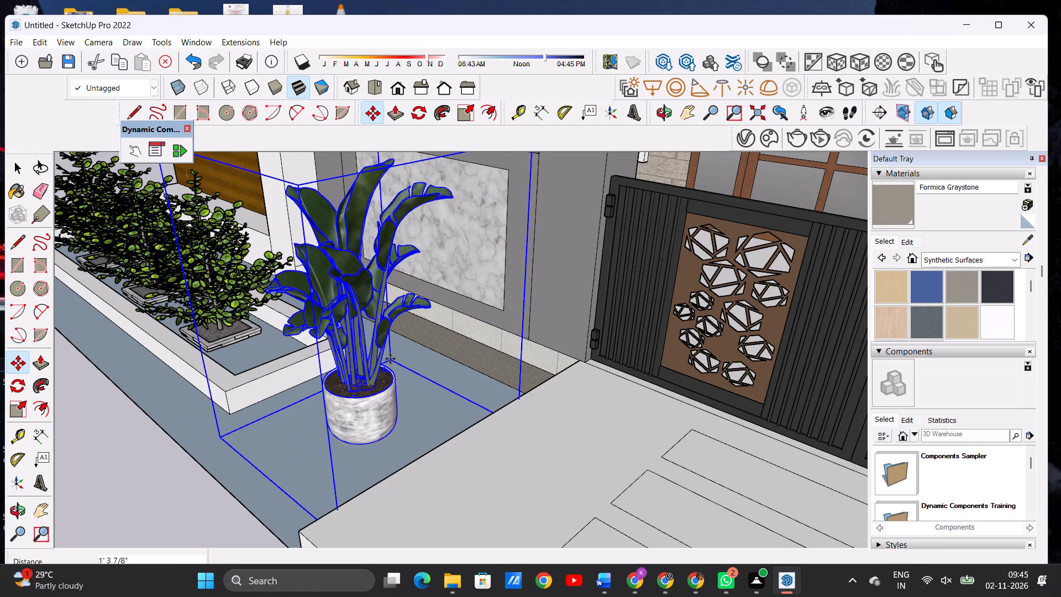
key("space")
scroll(389, 358, "down", 12)
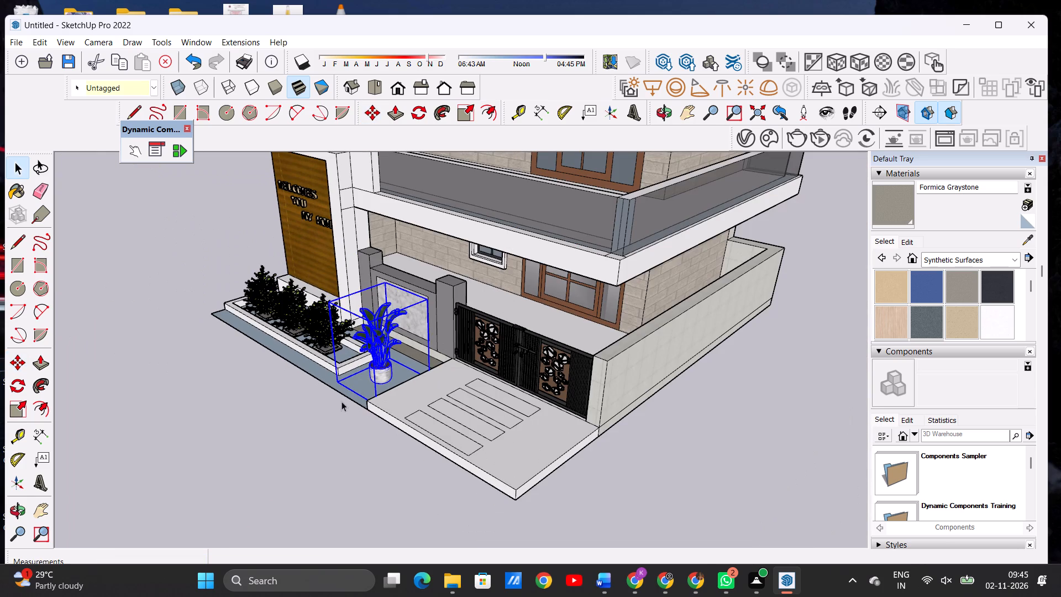
left_click(295, 458)
Examine the whole house with the potted plant in place, from the front and around to the gate-side corner.
left_click(656, 114)
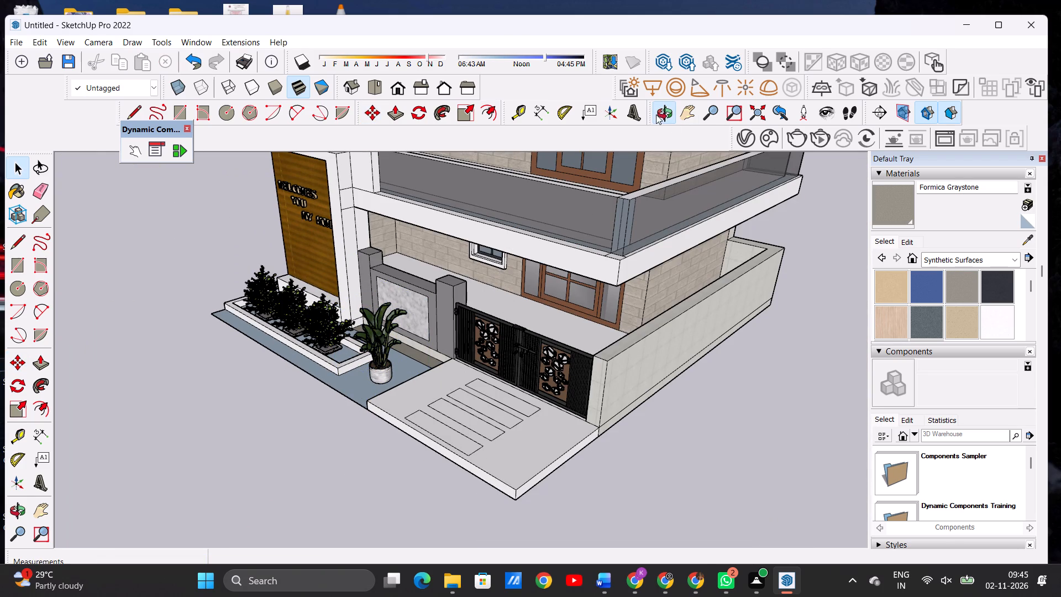
left_click_drag(376, 383, 592, 329)
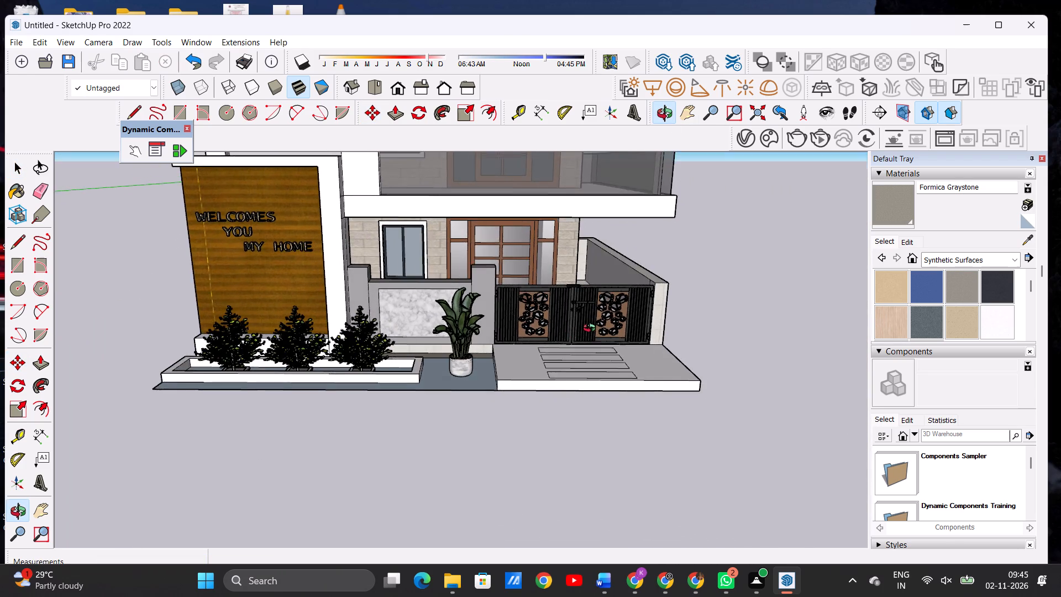
left_click_drag(592, 329, 597, 327)
scroll(468, 383, "down", 12)
scroll(377, 396, "down", 3)
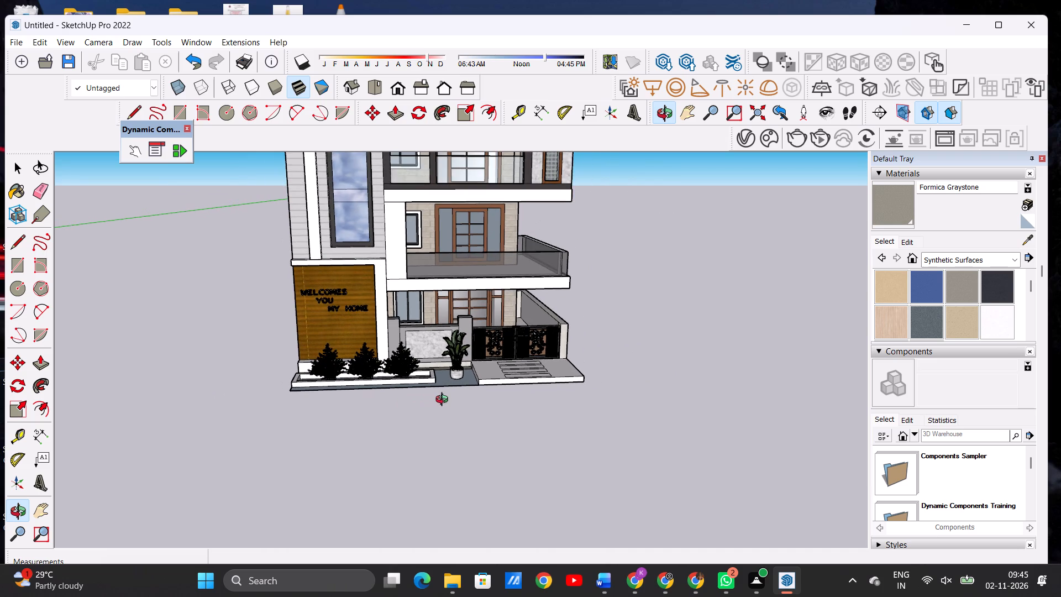
left_click_drag(455, 404, 440, 383)
scroll(427, 405, "down", 3)
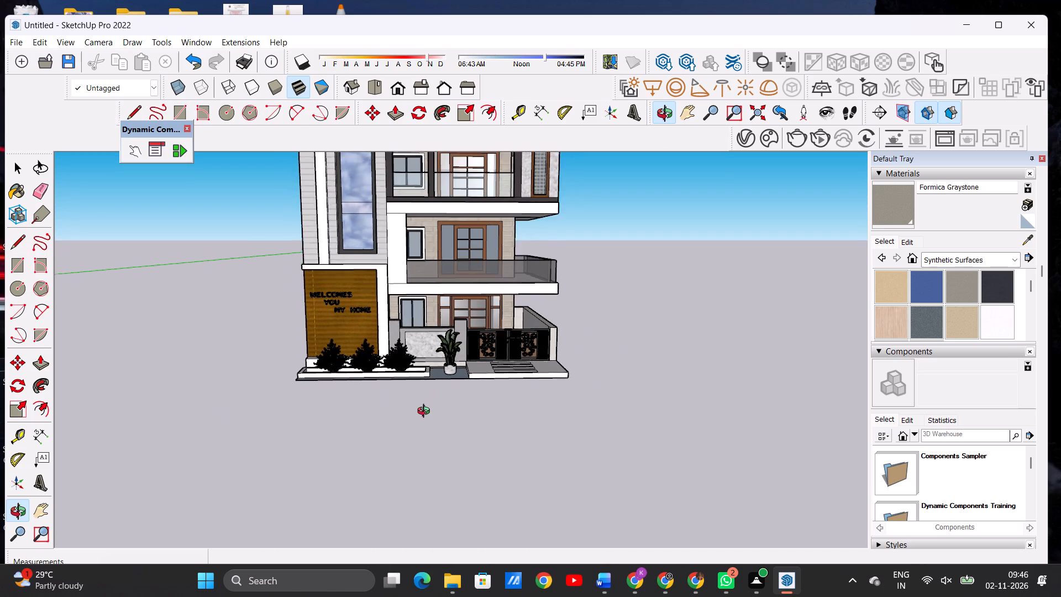
scroll(426, 412, "down", 9)
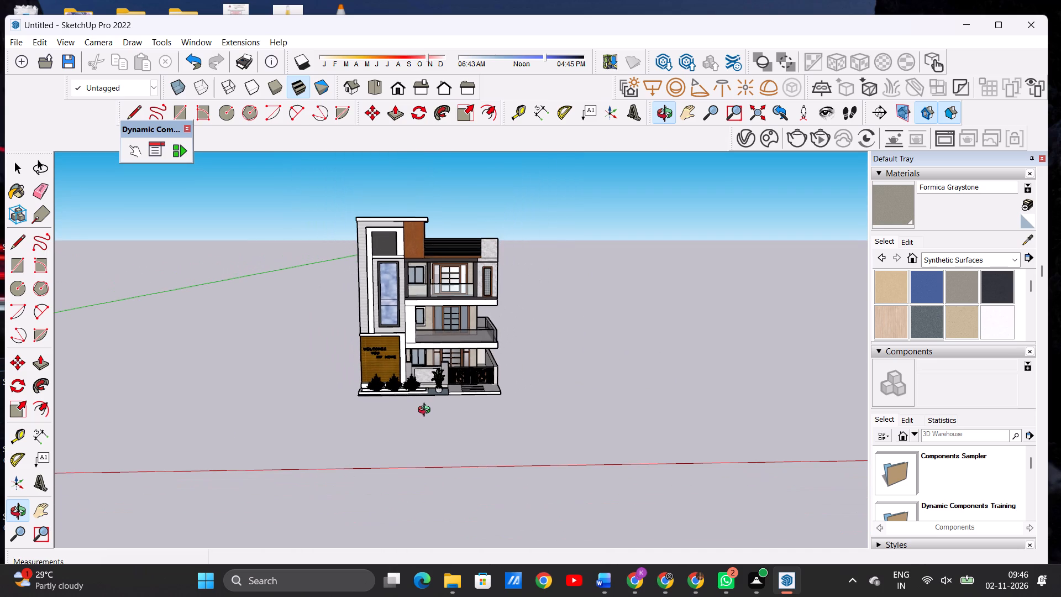
scroll(455, 338, "up", 8)
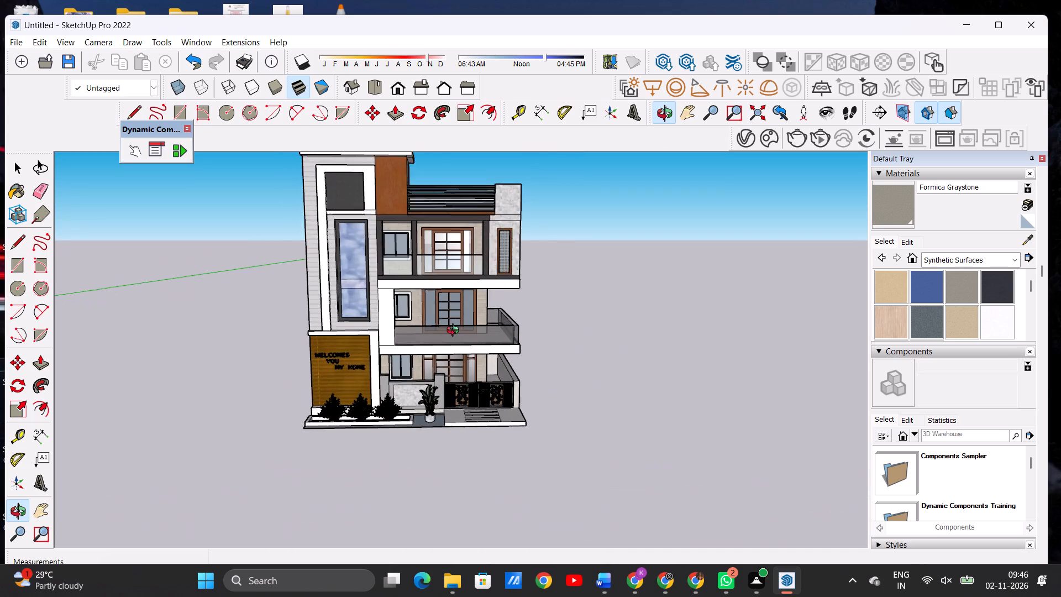
scroll(455, 332, "up", 3)
left_click_drag(466, 331, 464, 332)
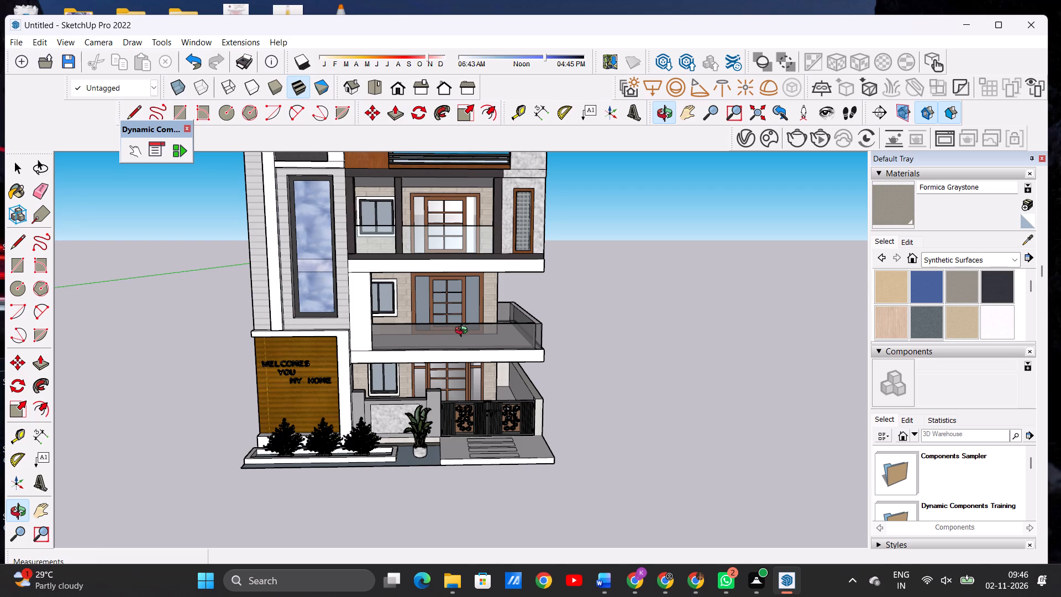
left_click_drag(464, 332, 230, 374)
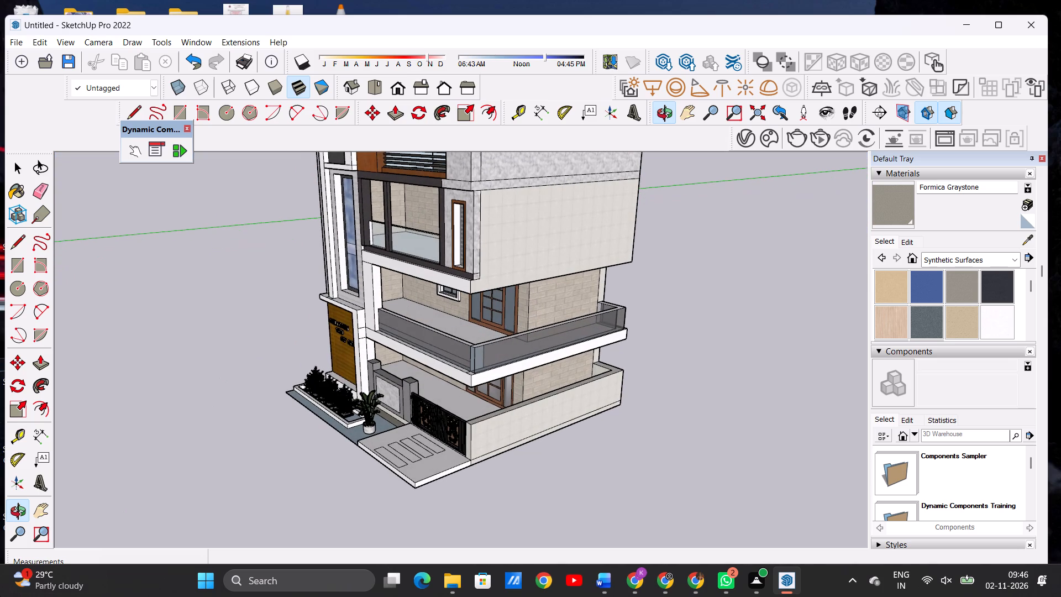
scroll(38, 575, "down", 4)
Examine the house and the first-floor balcony up close, focusing on its unpainted pillar and side wall faces.
scroll(324, 452, "down", 4)
scroll(442, 437, "down", 8)
scroll(434, 358, "up", 2)
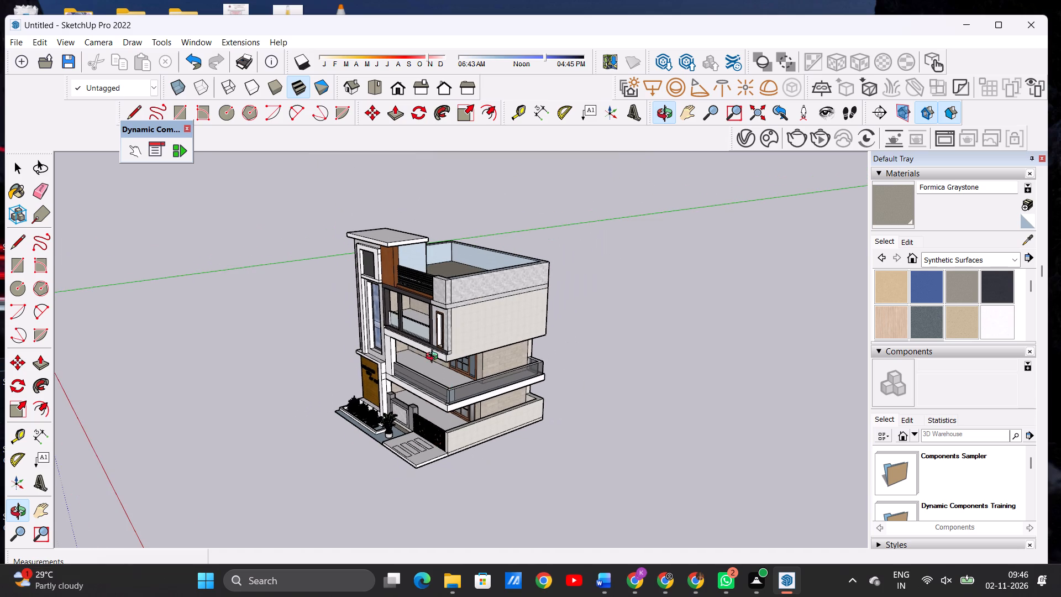
scroll(434, 358, "up", 4)
scroll(433, 359, "down", 1)
scroll(433, 359, "up", 4)
scroll(340, 353, "up", 4)
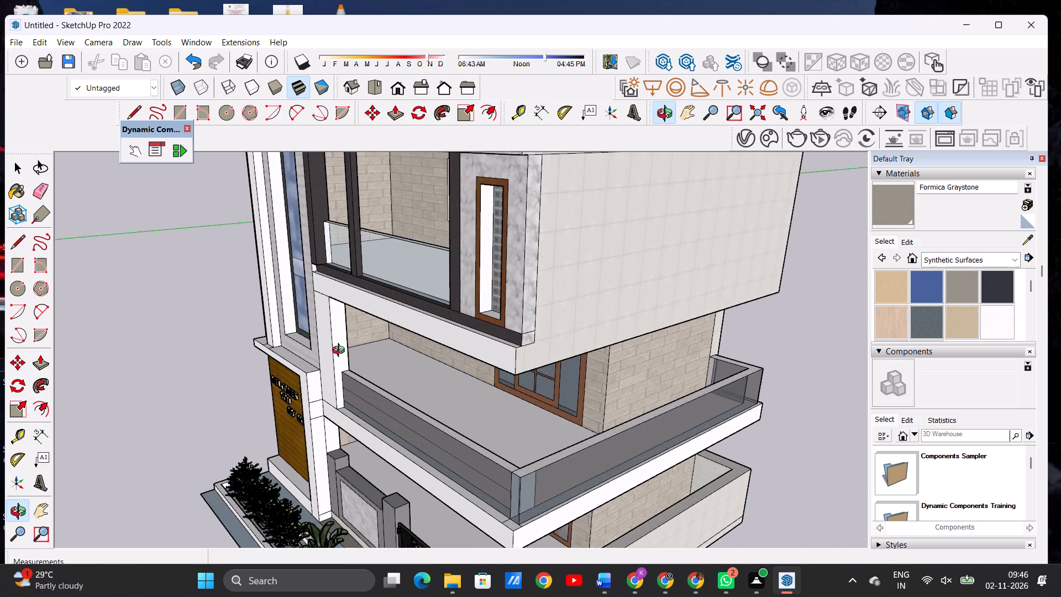
scroll(374, 362, "up", 3)
scroll(372, 366, "down", 1)
scroll(369, 371, "up", 3)
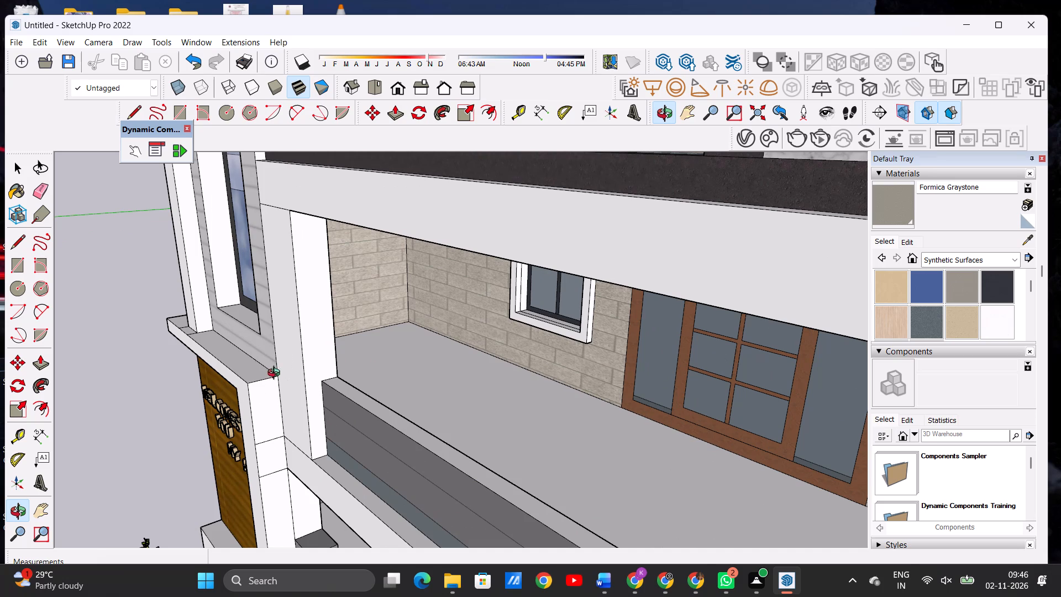
scroll(293, 374, "down", 11)
scroll(373, 418, "up", 12)
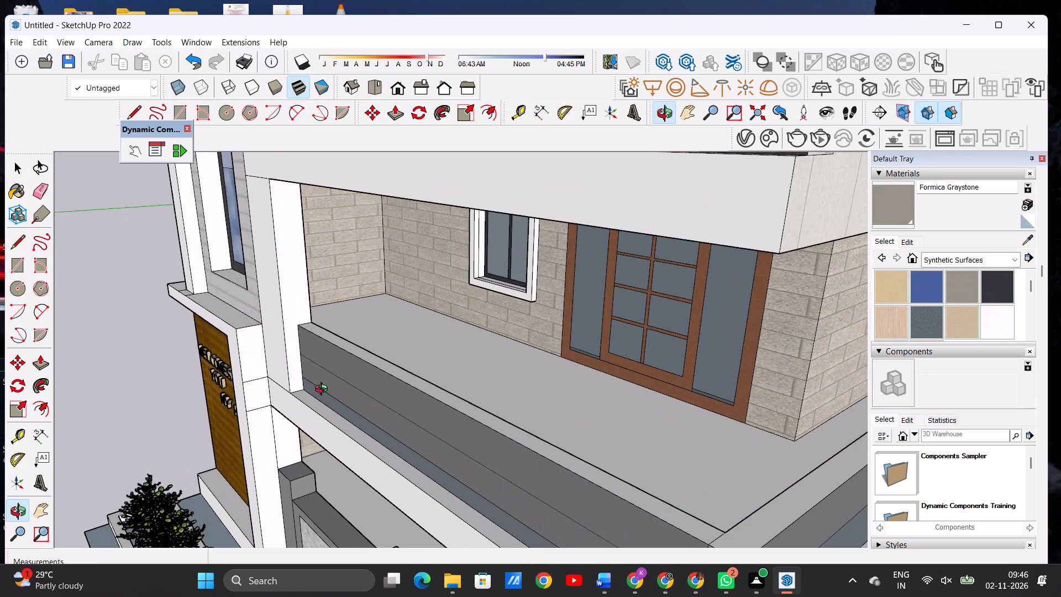
scroll(306, 340, "up", 11)
left_click_drag(368, 330, 214, 347)
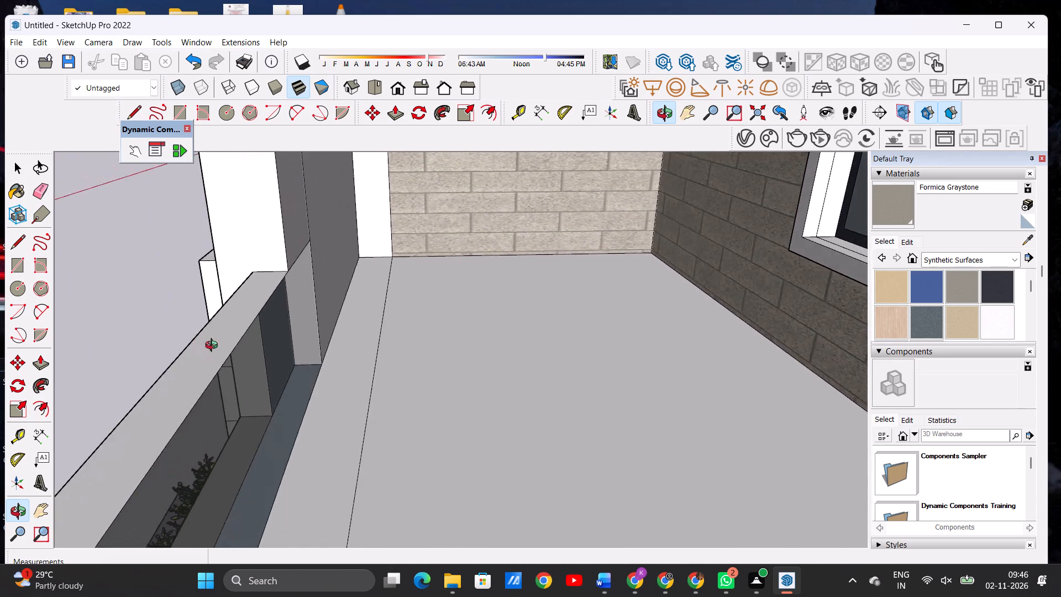
left_click_drag(214, 347, 217, 348)
scroll(288, 364, "down", 8)
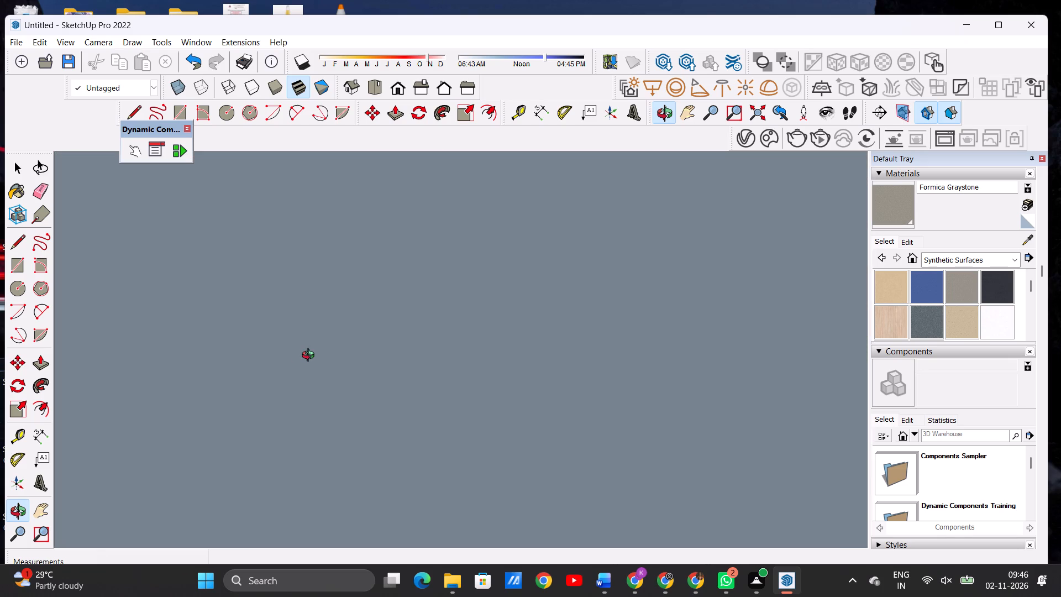
scroll(314, 360, "down", 1)
Switch to the standard front view and examine the house's front facade.
left_click(397, 92)
scroll(442, 273, "down", 9)
scroll(407, 379, "down", 3)
scroll(481, 361, "down", 1)
scroll(723, 322, "up", 4)
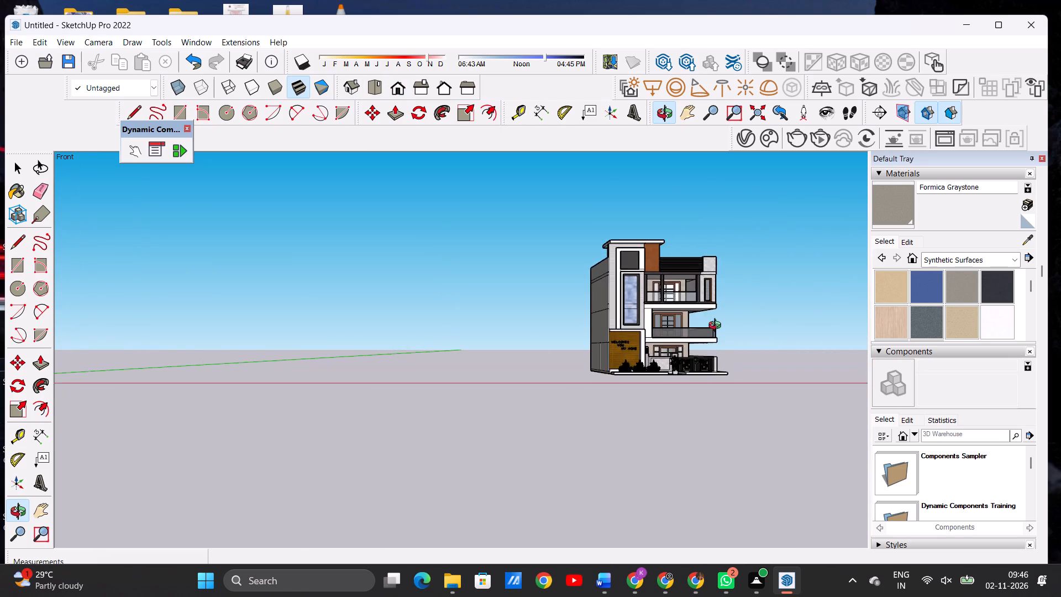
scroll(719, 327, "up", 7)
scroll(716, 331, "down", 1)
scroll(711, 331, "up", 9)
scroll(660, 333, "down", 1)
scroll(660, 333, "up", 4)
scroll(660, 333, "down", 1)
scroll(660, 333, "up", 4)
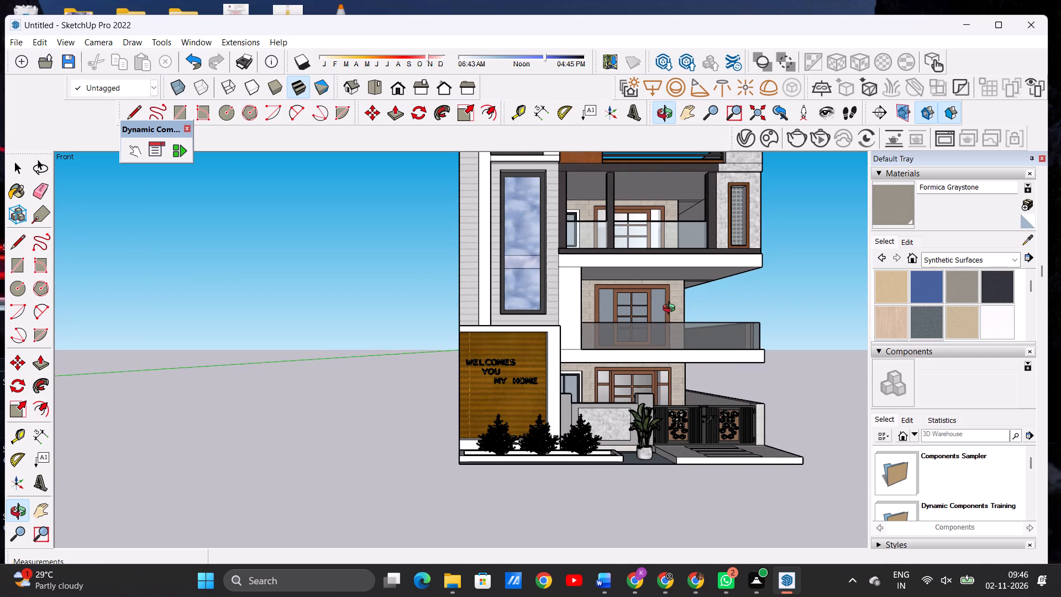
Paint the first-floor balcony's plain end-wall strip, inner pillar faces and ceiling with Formica Laminate Light.
left_click_drag(618, 328, 392, 366)
left_click_drag(386, 372, 370, 377)
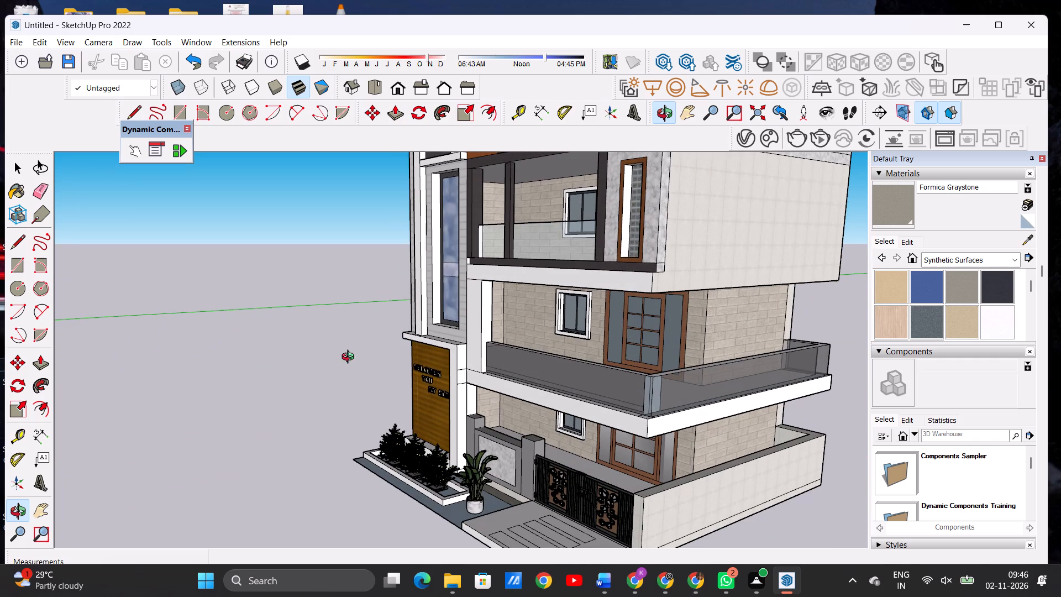
left_click_drag(553, 352, 441, 339)
left_click_drag(533, 324, 531, 324)
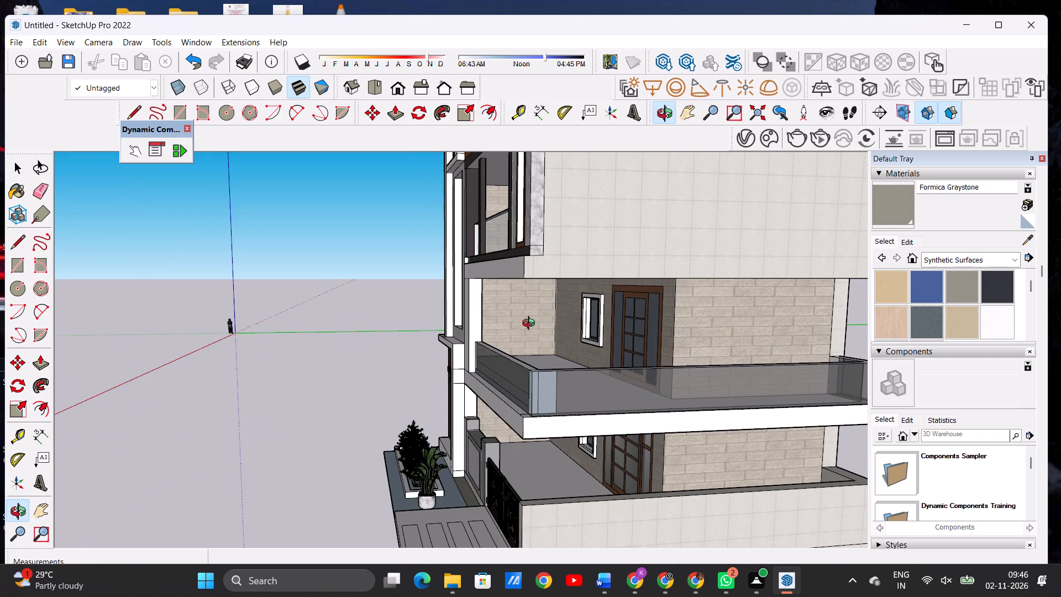
left_click_drag(531, 324, 413, 368)
left_click_drag(442, 371, 453, 363)
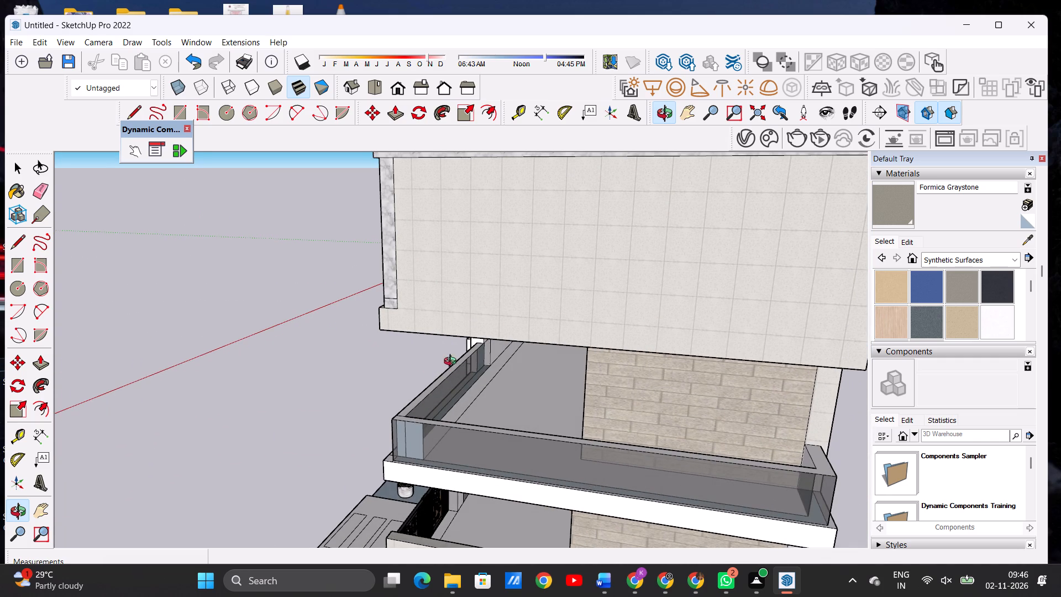
left_click_drag(453, 363, 517, 295)
left_click_drag(517, 295, 484, 322)
scroll(497, 343, "up", 6)
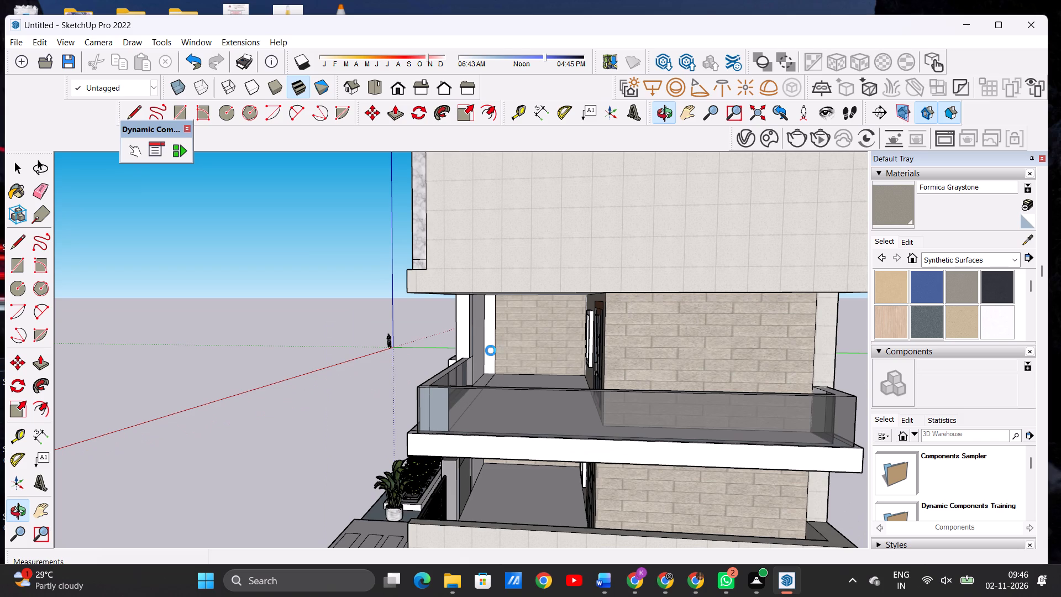
scroll(491, 350, "up", 18)
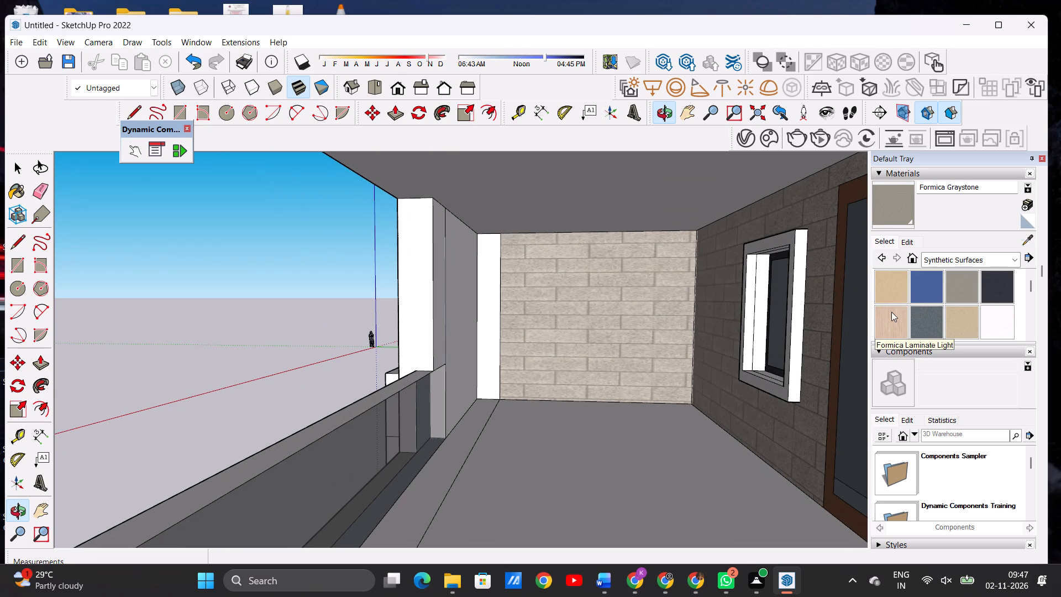
left_click(891, 312)
left_click(494, 319)
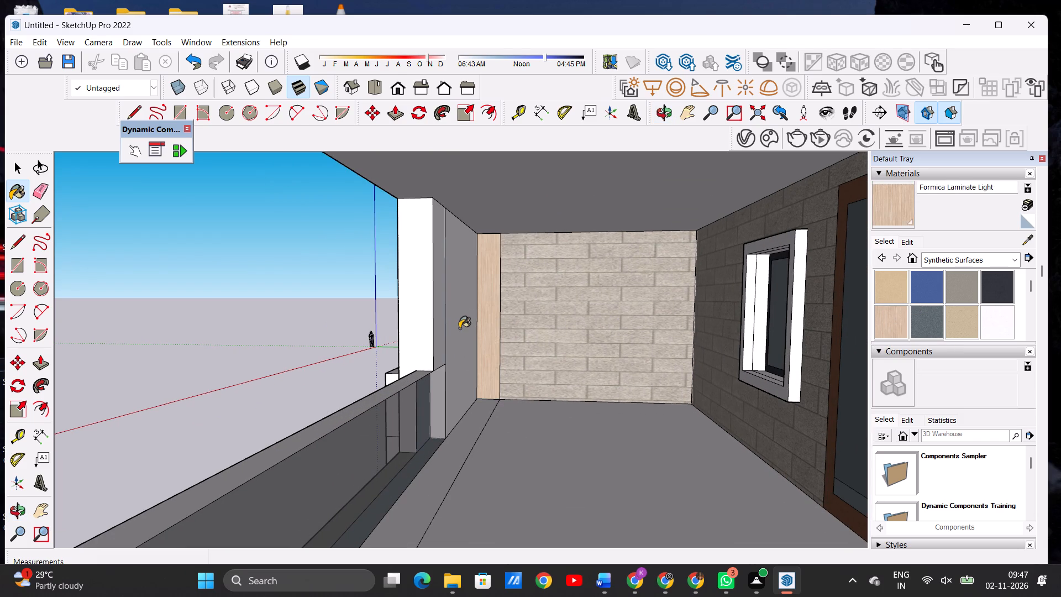
left_click(459, 328)
left_click(437, 326)
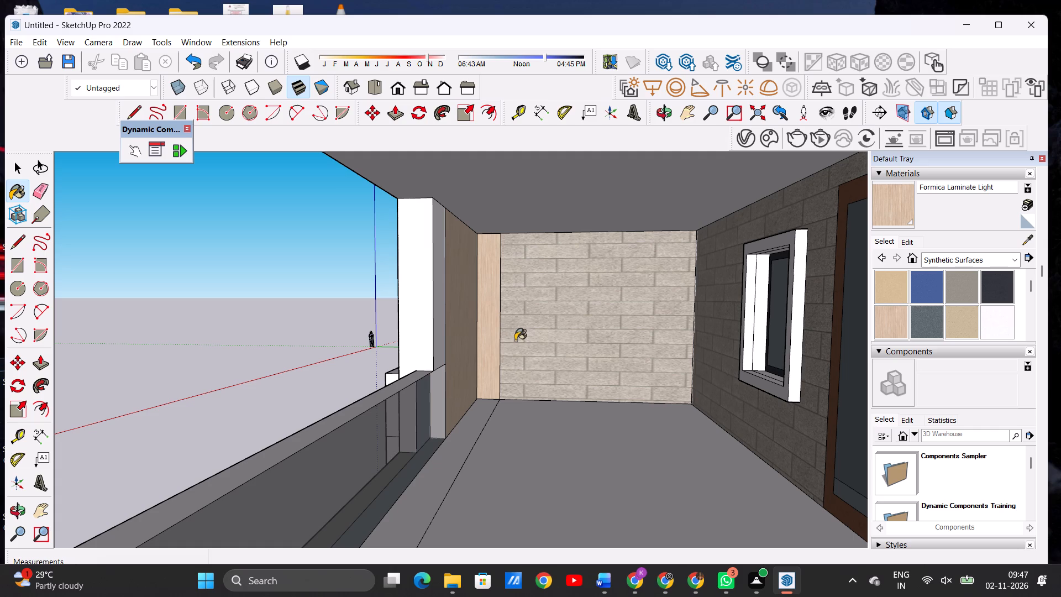
scroll(561, 333, "down", 1)
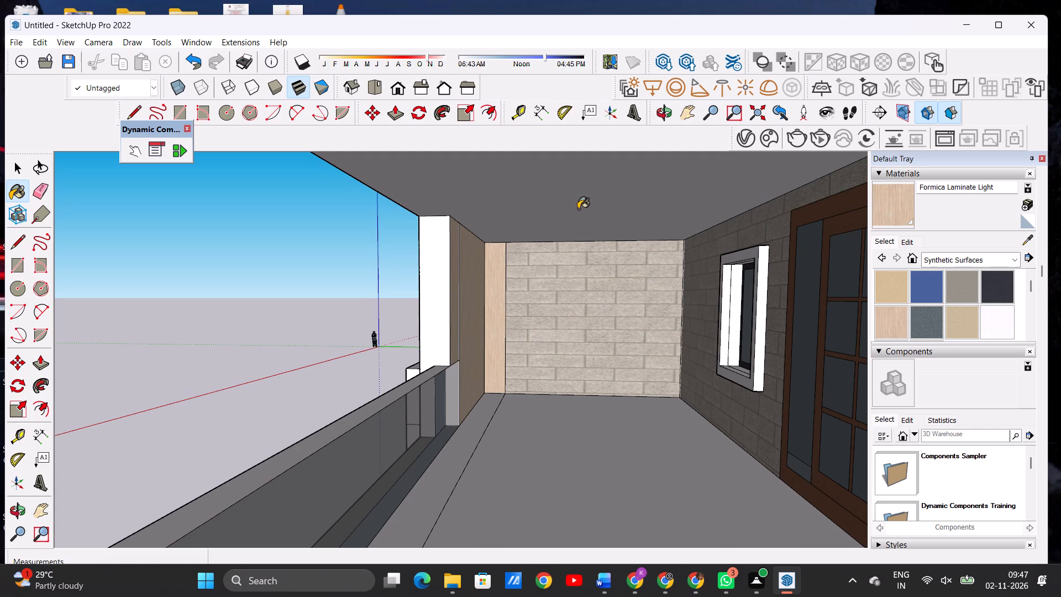
left_click(578, 209)
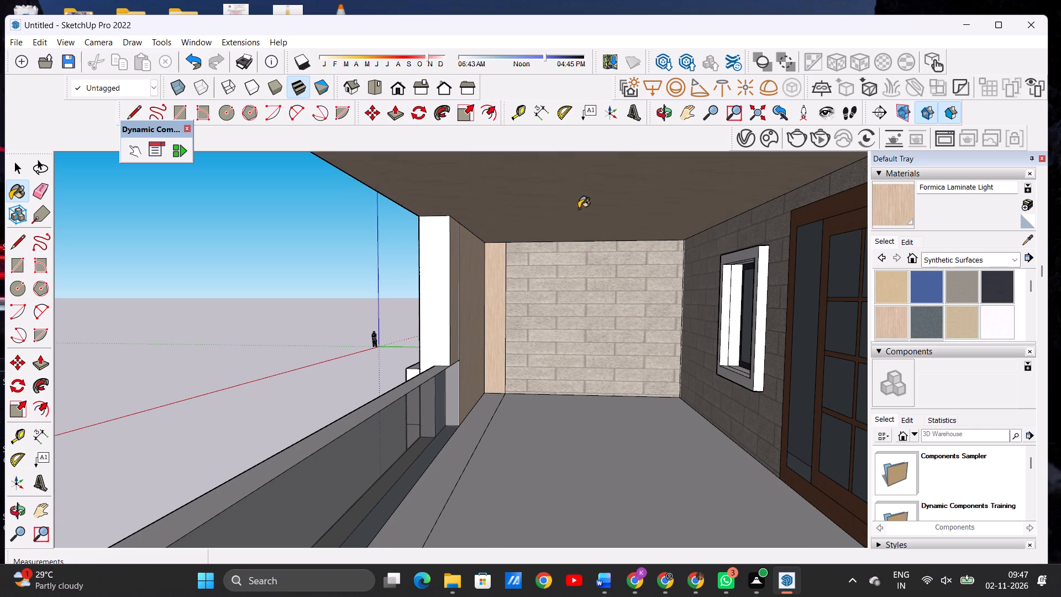
Paint the ground-floor porch's plain inner side wall and its ceiling with Formica Laminate Light.
scroll(579, 357, "down", 6)
scroll(579, 359, "up", 1)
scroll(579, 359, "down", 7)
scroll(579, 359, "up", 1)
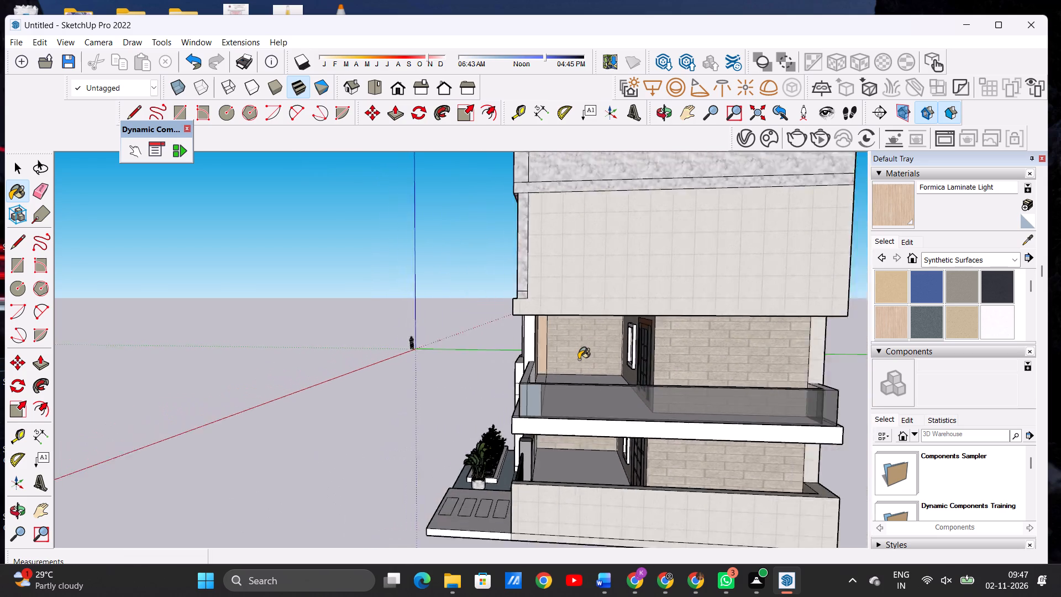
scroll(579, 359, "down", 8)
scroll(551, 415, "up", 5)
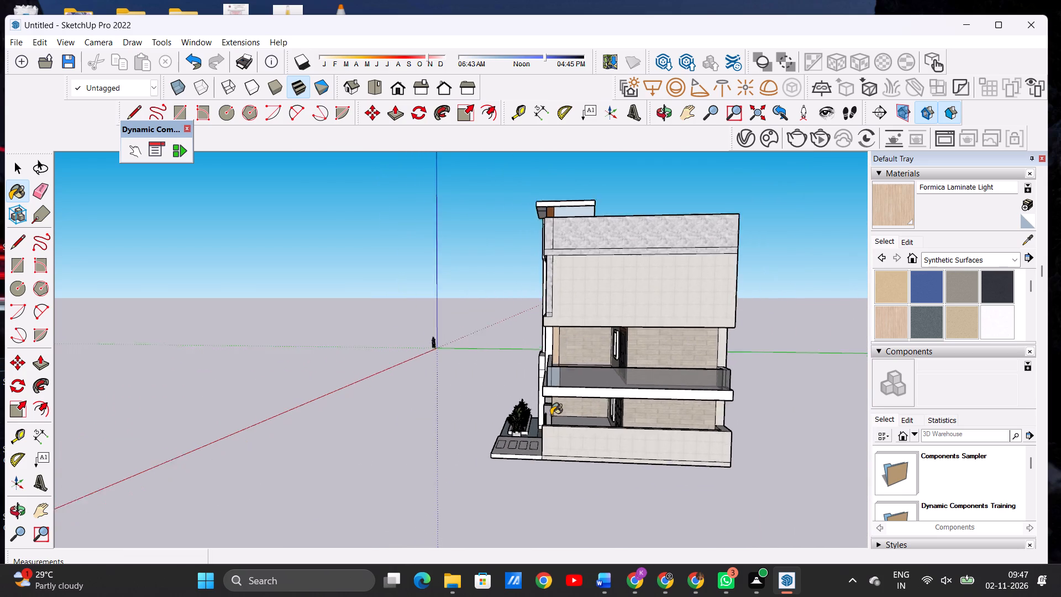
scroll(551, 415, "up", 8)
scroll(550, 415, "down", 1)
scroll(550, 415, "up", 13)
scroll(551, 394, "down", 1)
scroll(551, 394, "up", 1)
scroll(551, 394, "down", 1)
scroll(551, 394, "up", 2)
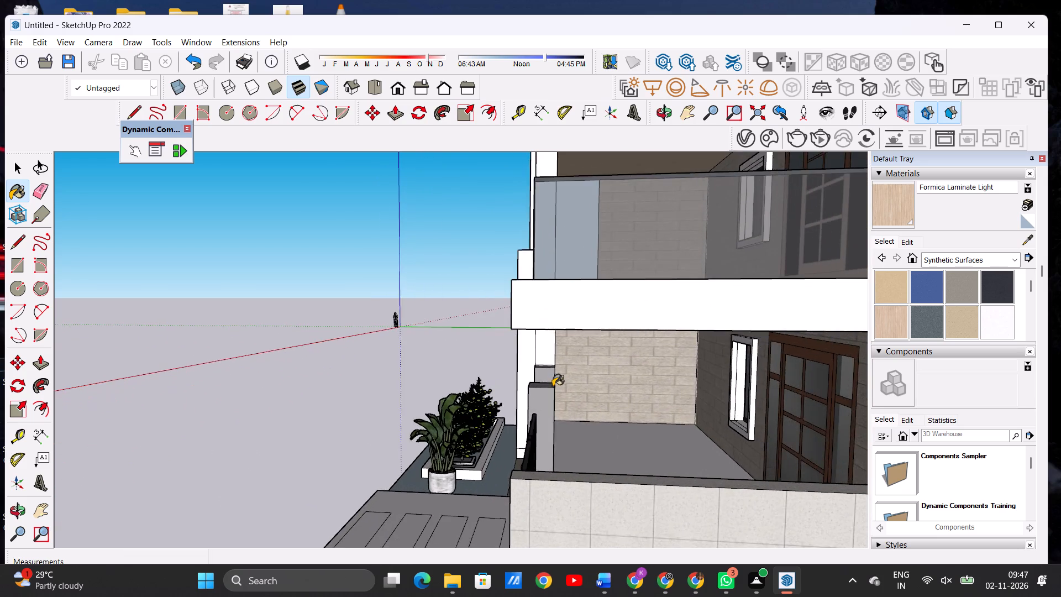
scroll(553, 385, "up", 19)
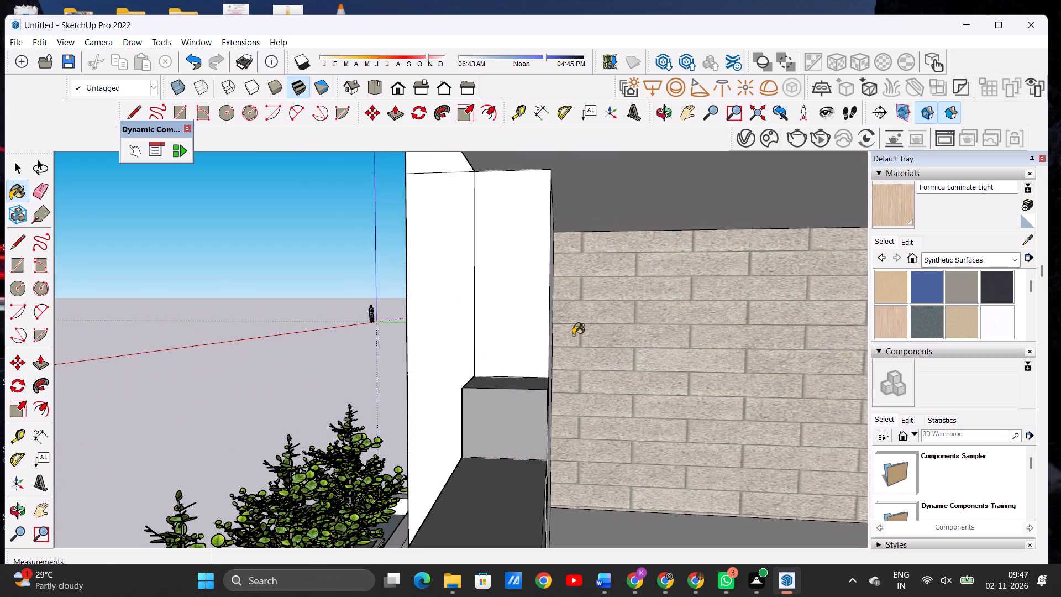
left_click(662, 117)
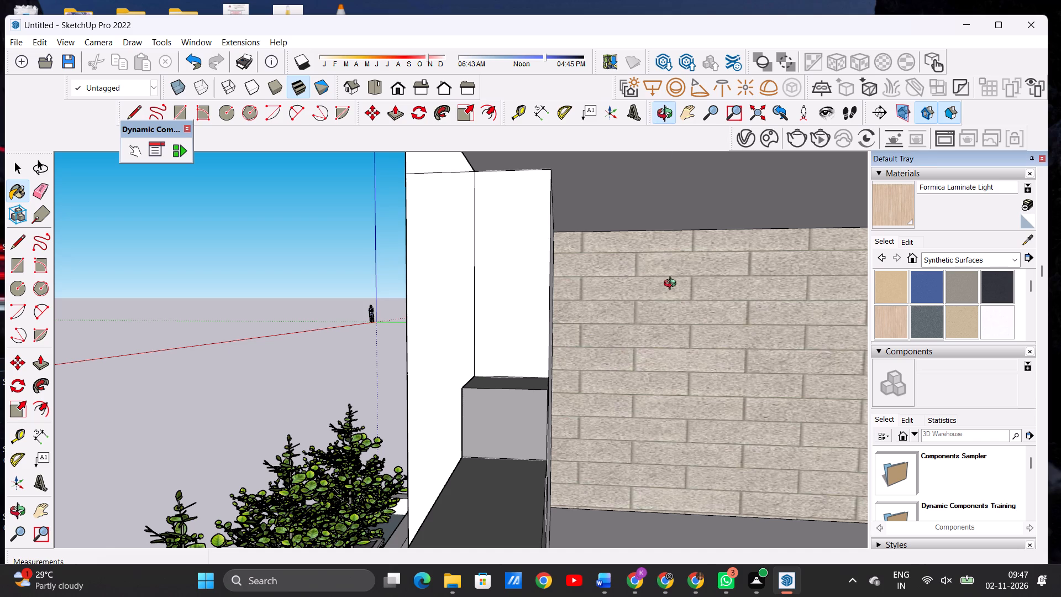
left_click_drag(673, 285, 606, 302)
left_click(606, 302)
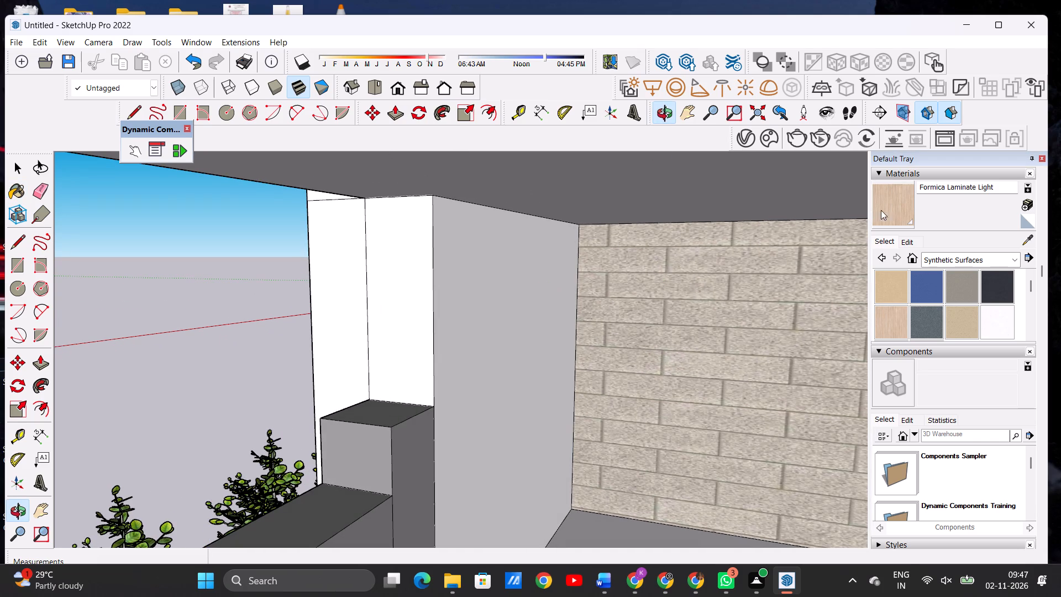
left_click(890, 210)
left_click(482, 319)
left_click(533, 186)
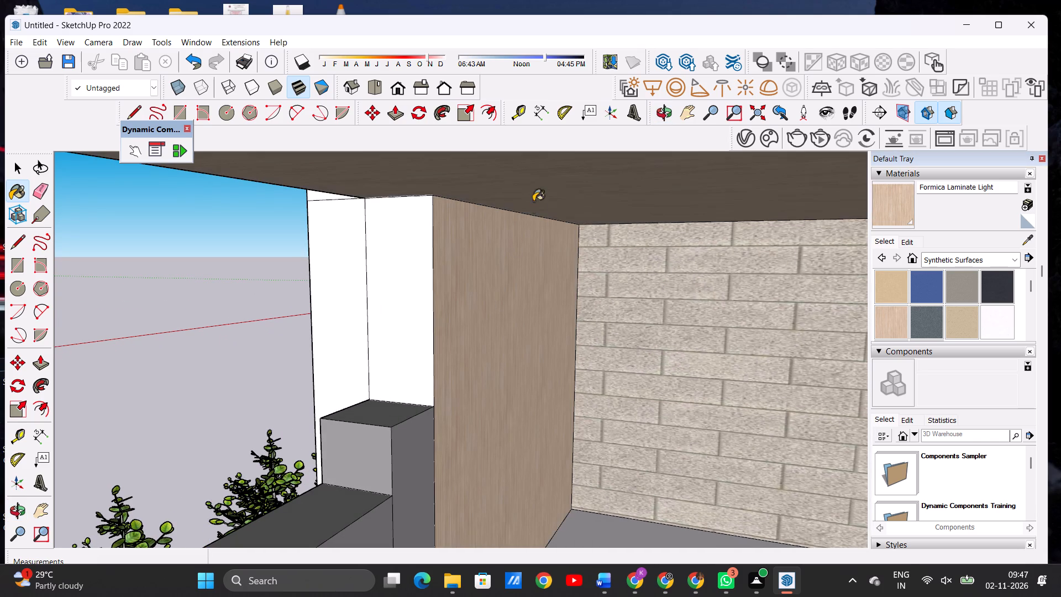
Paint the adjoining ground-floor pillar face above the boundary wall with Formica Laminate Light.
scroll(543, 288, "down", 8)
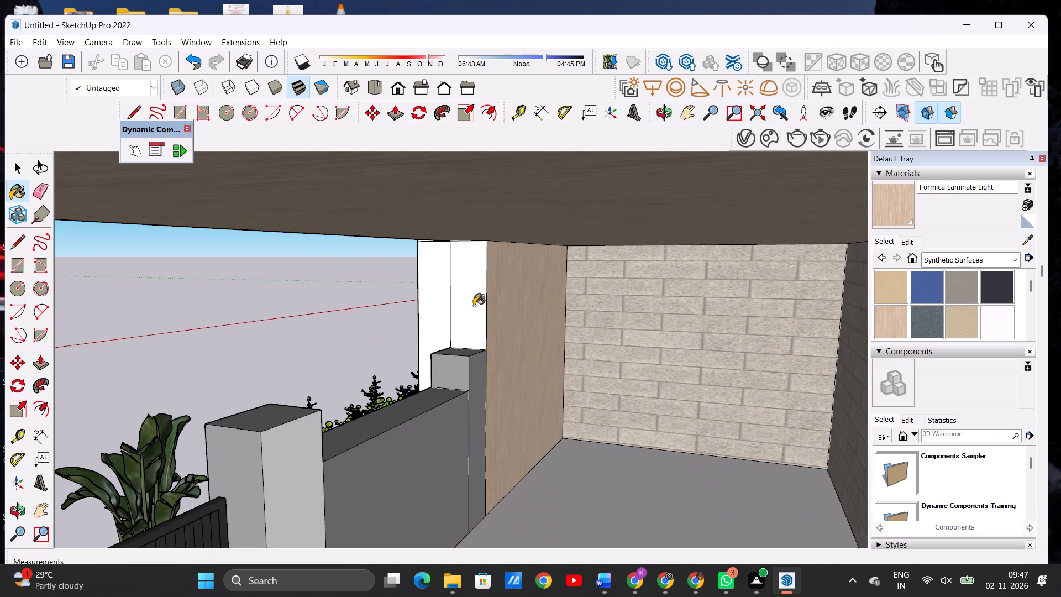
left_click(475, 306)
scroll(535, 316, "down", 6)
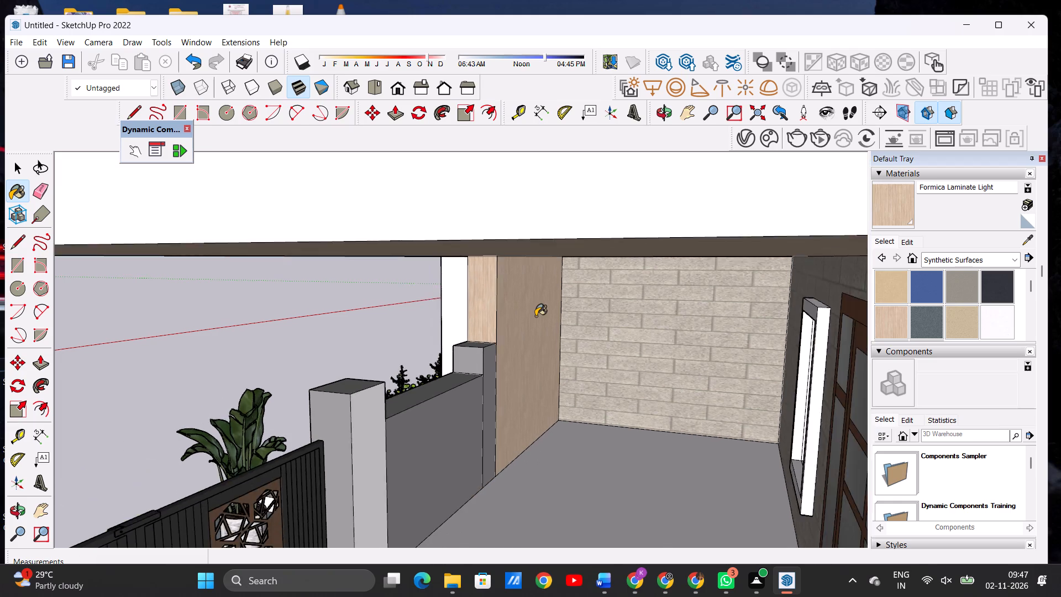
Paint the second-floor balcony's ceiling, inner side wall and adjoining narrow strip with Formica Laminate Light.
scroll(535, 316, "down", 11)
scroll(540, 322, "up", 1)
scroll(540, 323, "down", 13)
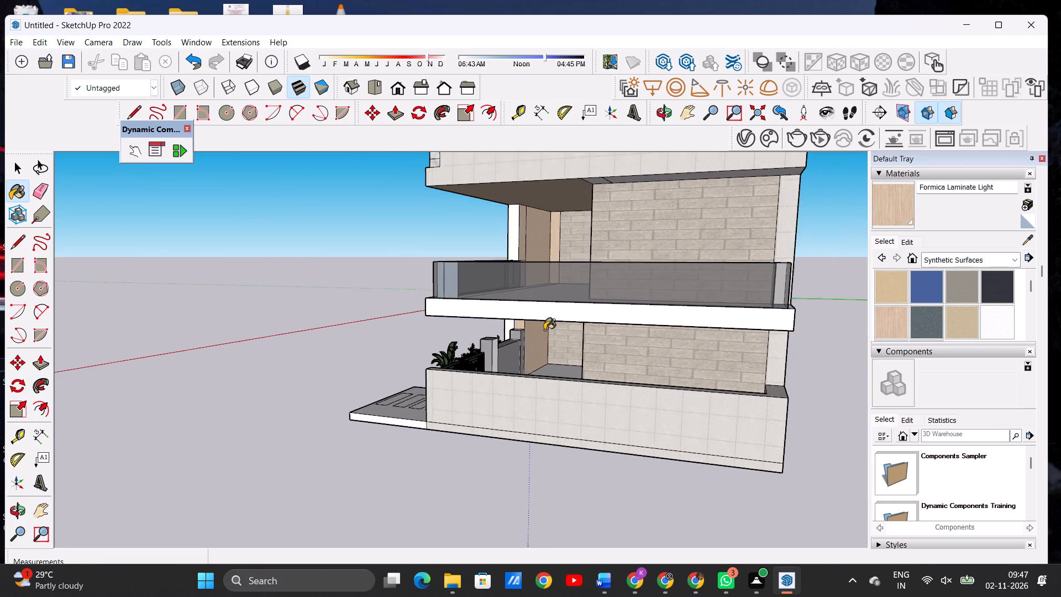
scroll(544, 330, "down", 14)
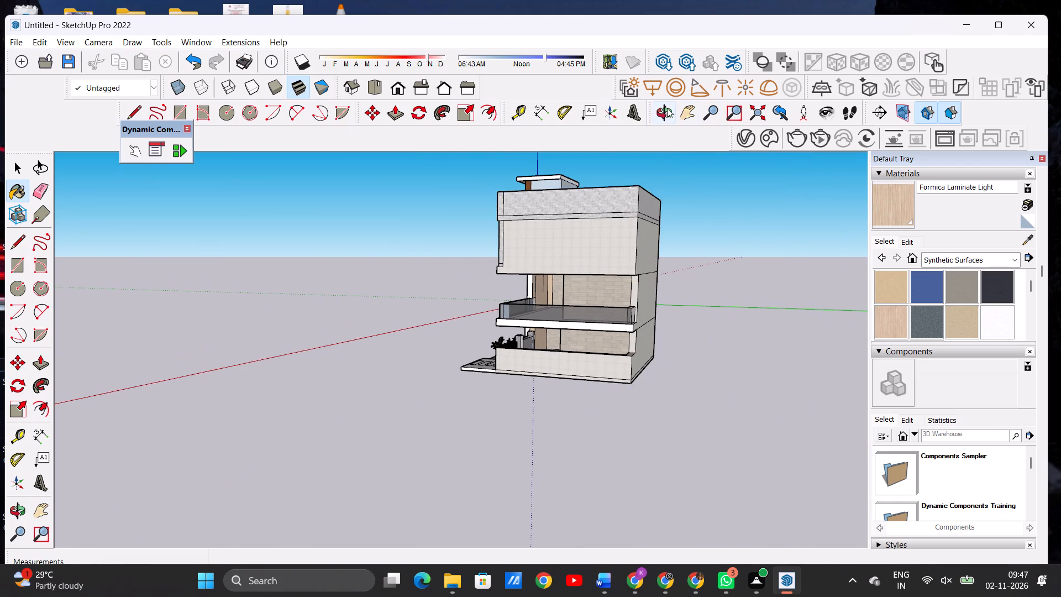
left_click(665, 108)
left_click_drag(430, 259, 717, 264)
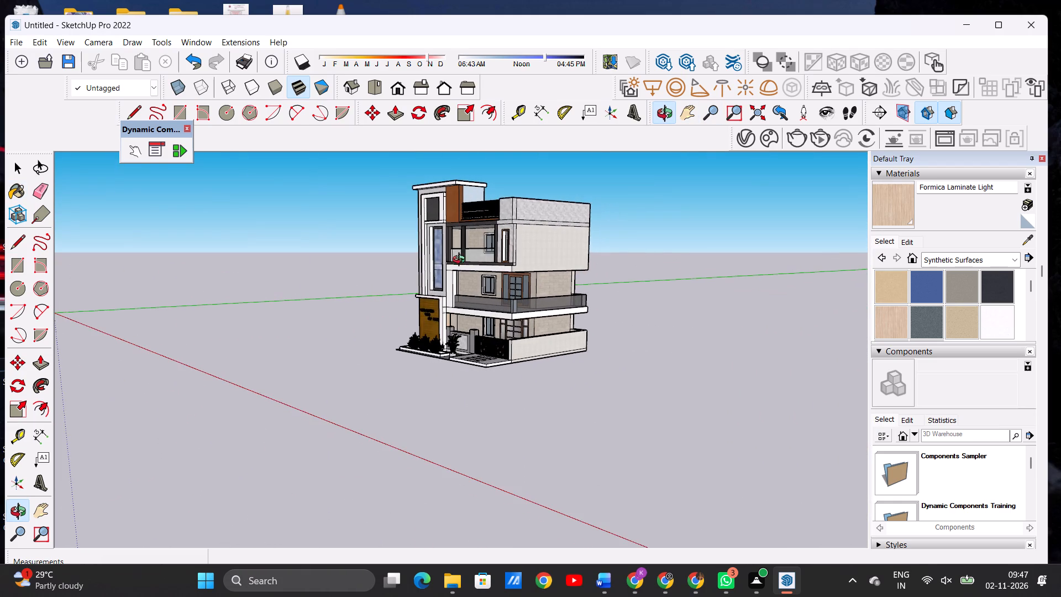
scroll(470, 239, "up", 20)
scroll(470, 239, "up", 10)
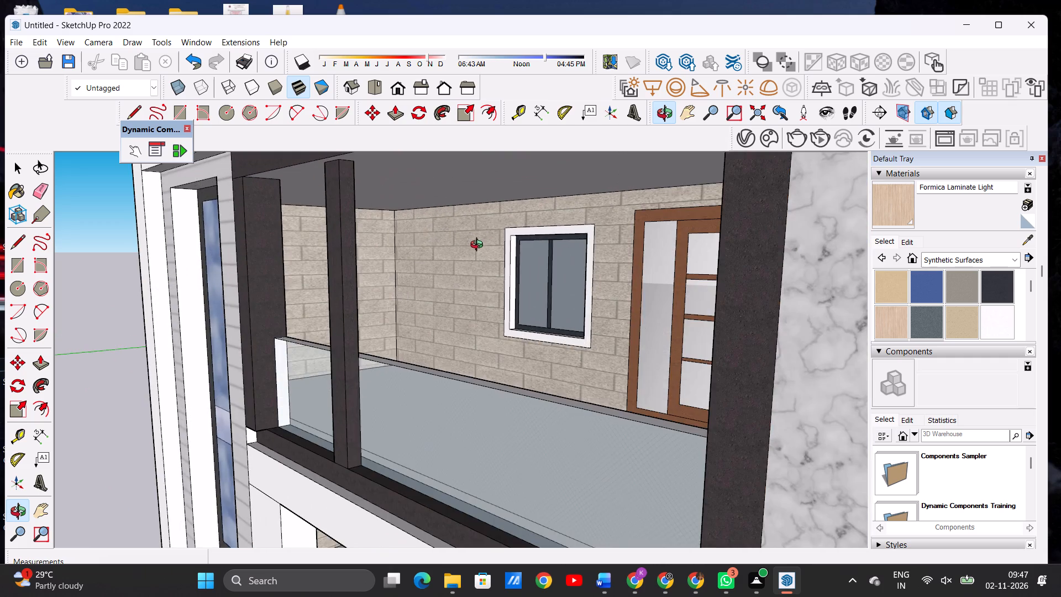
left_click_drag(471, 255, 433, 261)
scroll(425, 247, "up", 2)
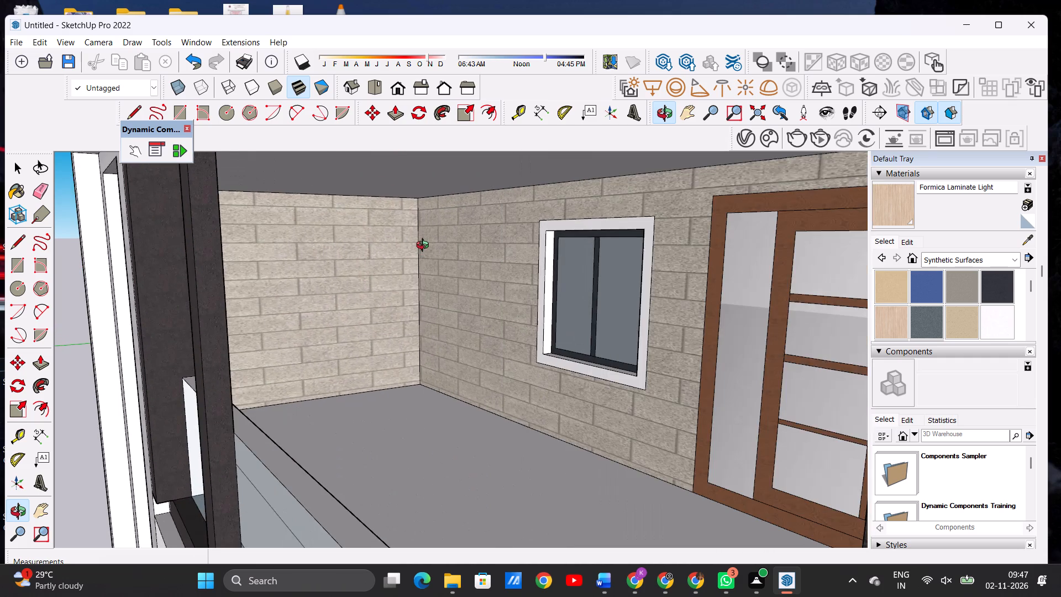
left_click_drag(425, 247, 409, 247)
left_click(402, 245)
scroll(286, 259, "up", 2)
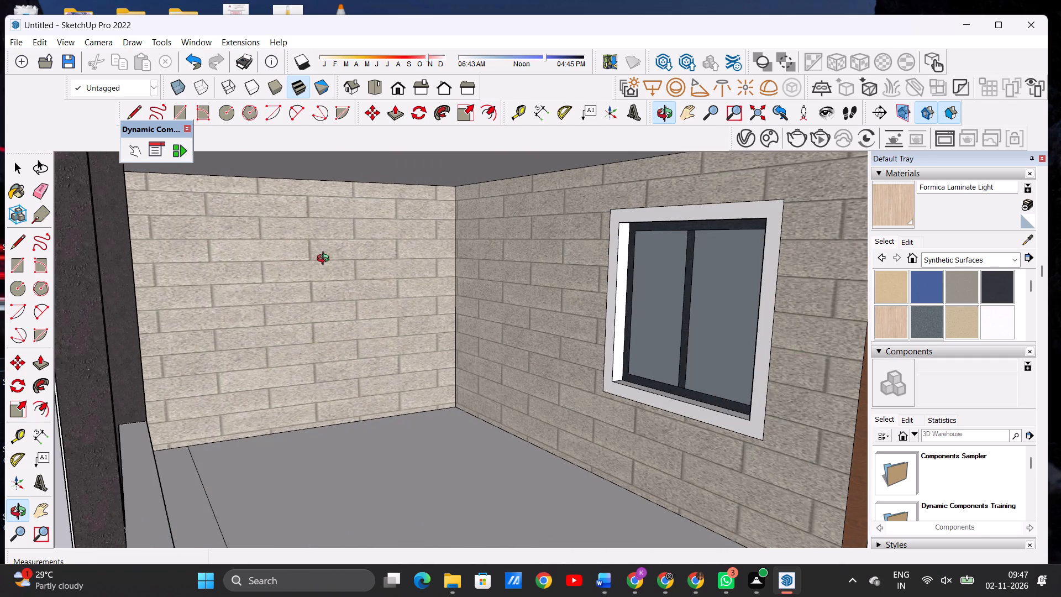
left_click_drag(325, 260, 311, 263)
left_click_drag(293, 257, 267, 256)
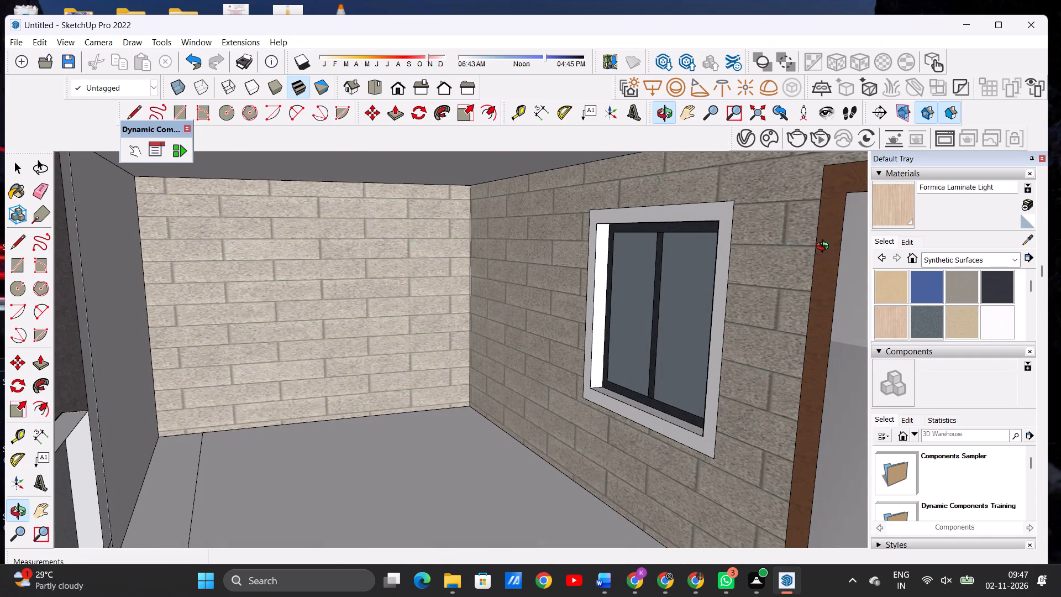
left_click(883, 214)
left_click(416, 169)
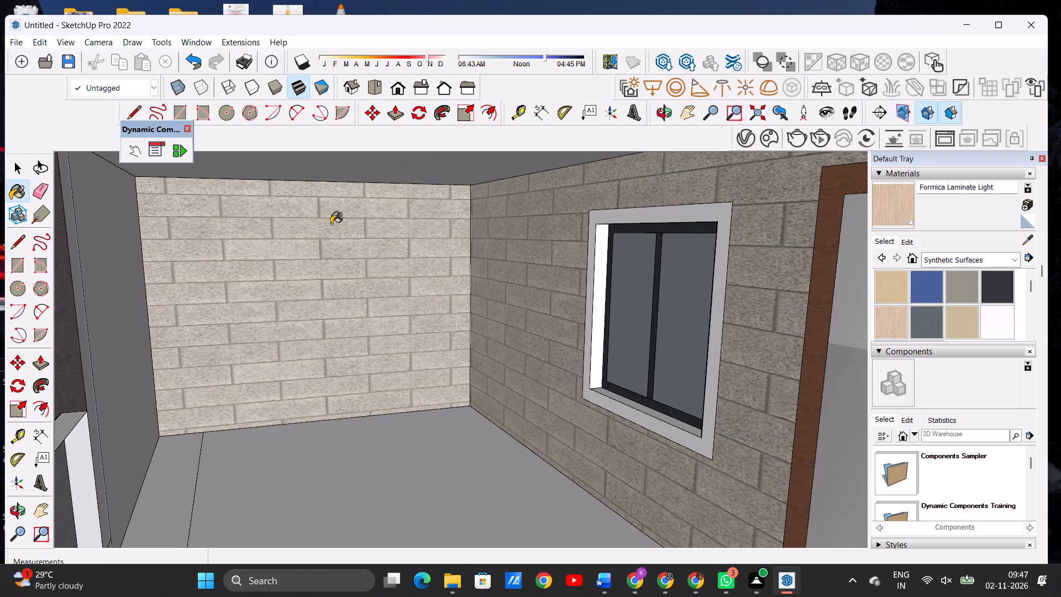
left_click(135, 312)
left_click(81, 335)
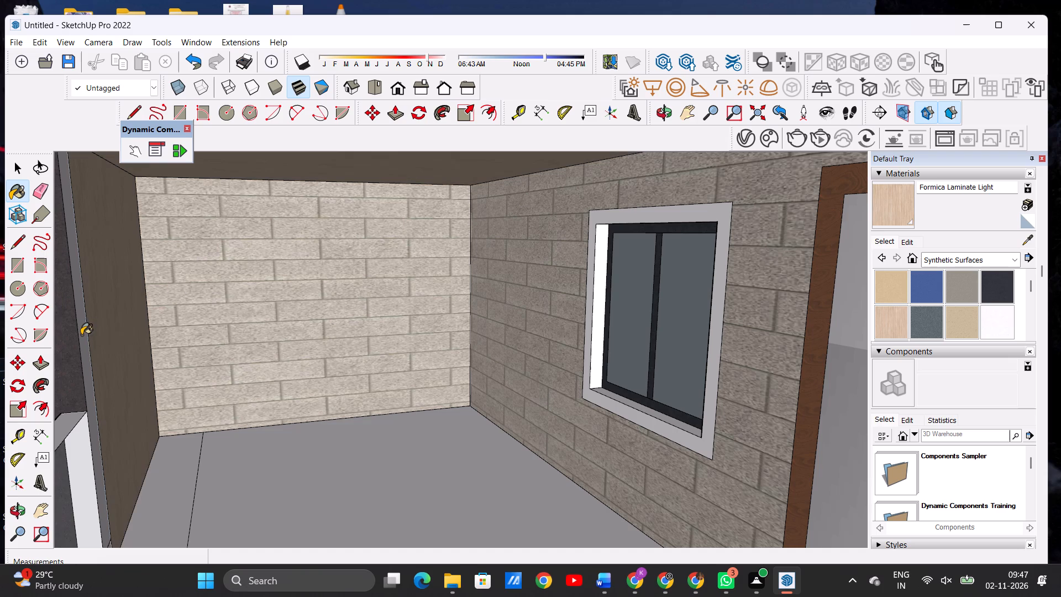
Paint the two plain soffit strips beneath the second floor's side overhang with Formica Laminate Light.
left_click(664, 113)
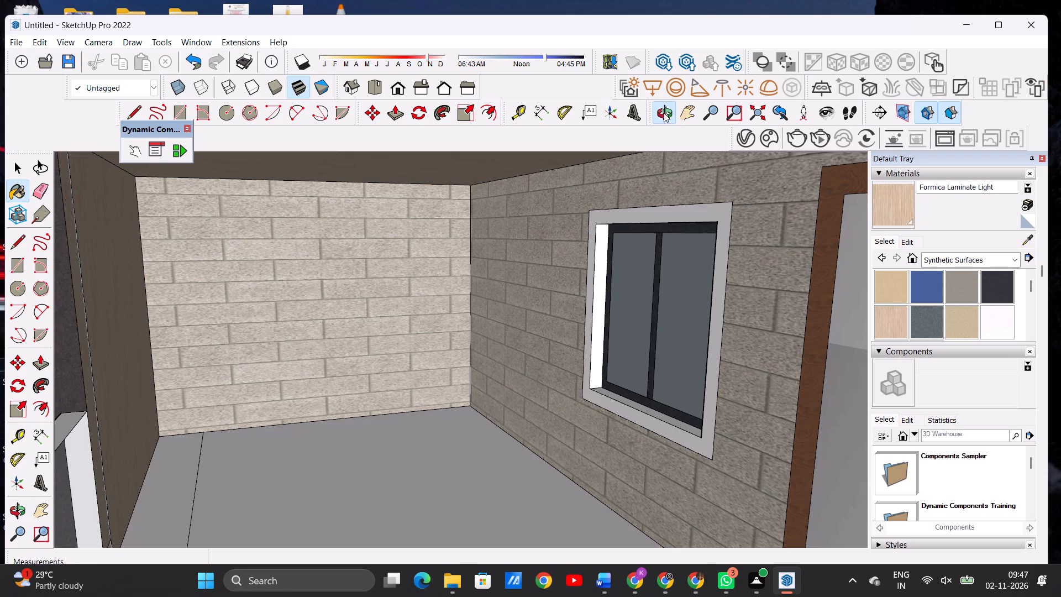
left_click_drag(466, 350, 633, 343)
scroll(508, 362, "down", 5)
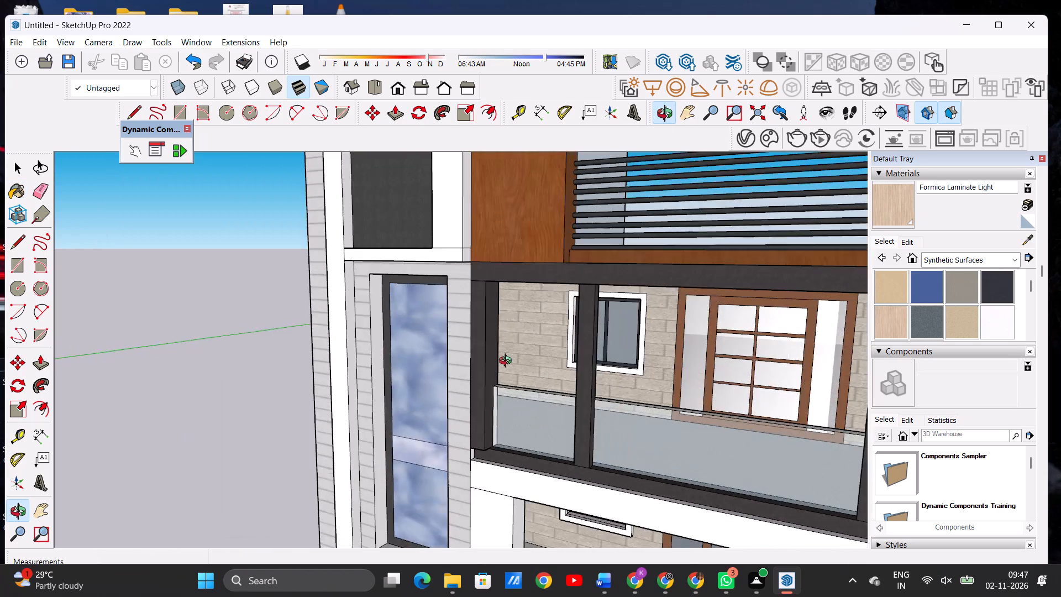
scroll(508, 362, "down", 12)
scroll(511, 357, "up", 1)
scroll(511, 357, "down", 3)
left_click_drag(506, 391, 603, 371)
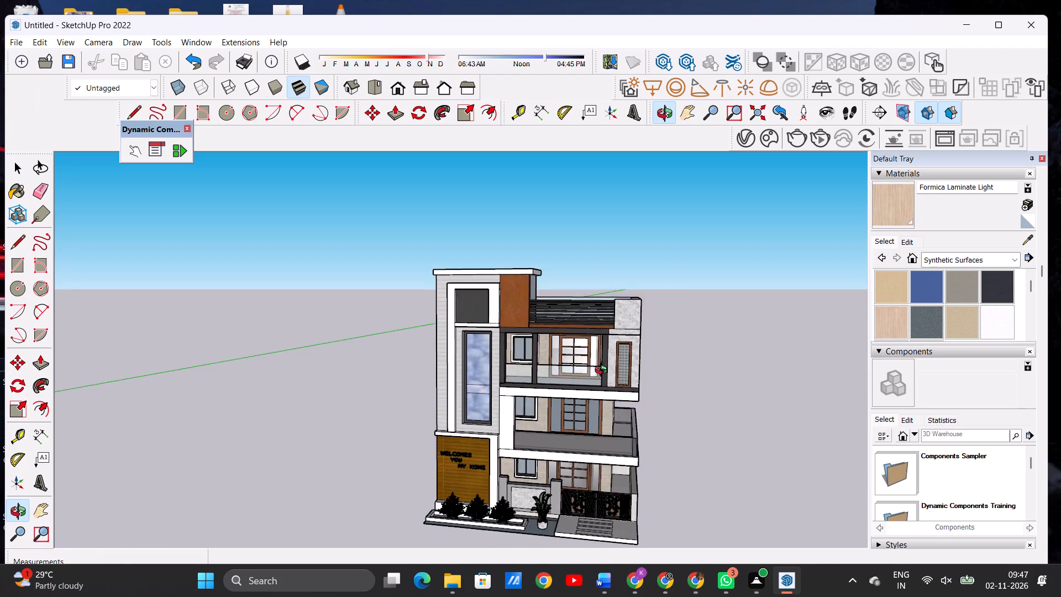
left_click_drag(603, 371, 605, 362)
scroll(598, 408, "up", 6)
scroll(598, 408, "down", 1)
scroll(598, 408, "up", 7)
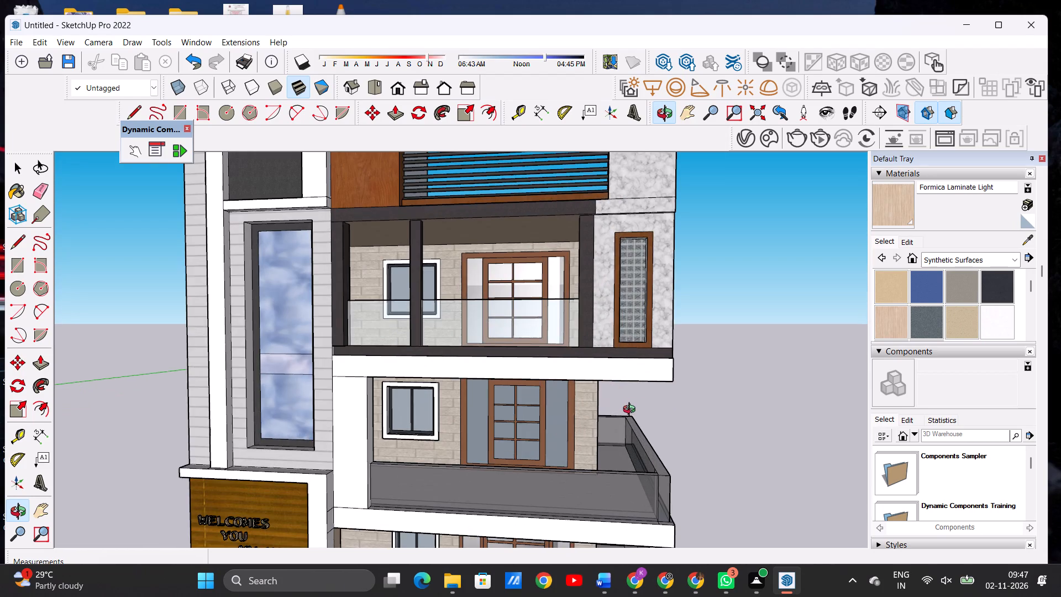
left_click_drag(605, 422, 543, 353)
scroll(654, 377, "up", 9)
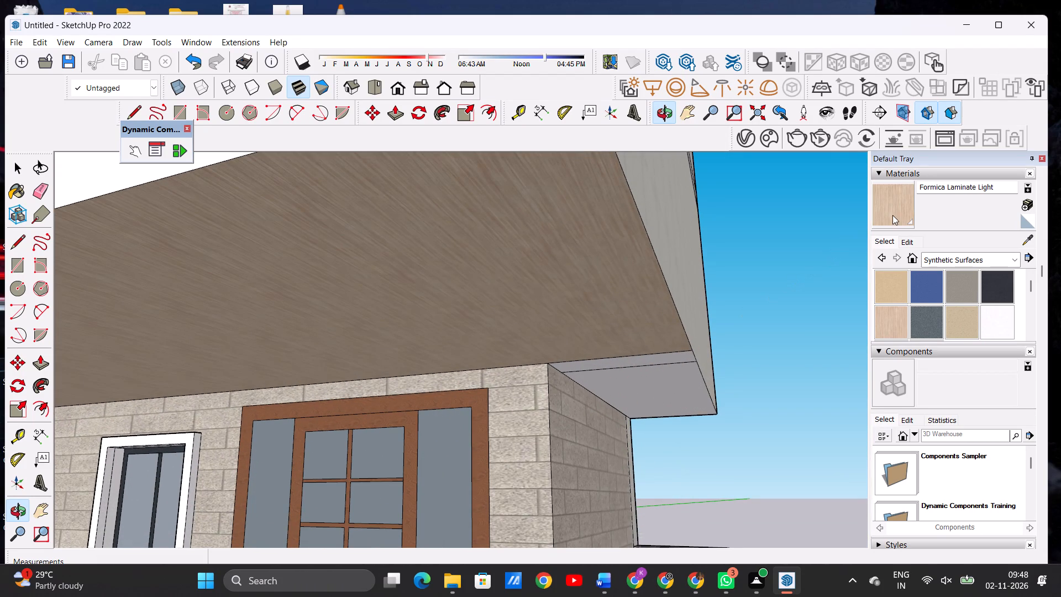
left_click(892, 215)
scroll(692, 414, "up", 5)
left_click(663, 271)
left_click(663, 355)
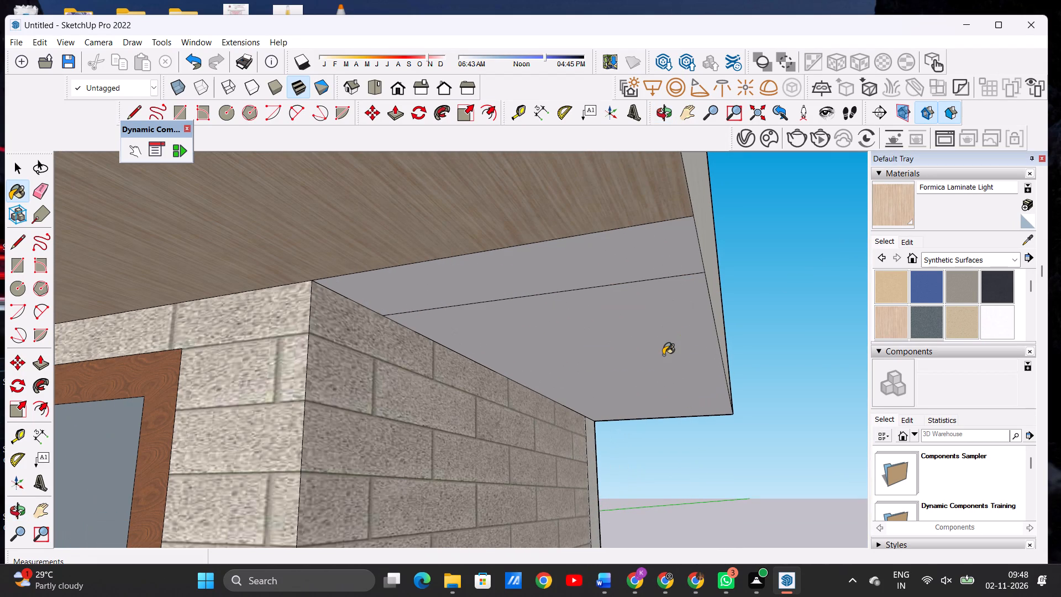
Paint the two plain soffit strips beneath the side part of the first-floor balcony slab with Formica Laminate Light.
scroll(657, 360, "down", 19)
scroll(619, 383, "up", 1)
scroll(619, 383, "down", 4)
scroll(658, 494, "up", 5)
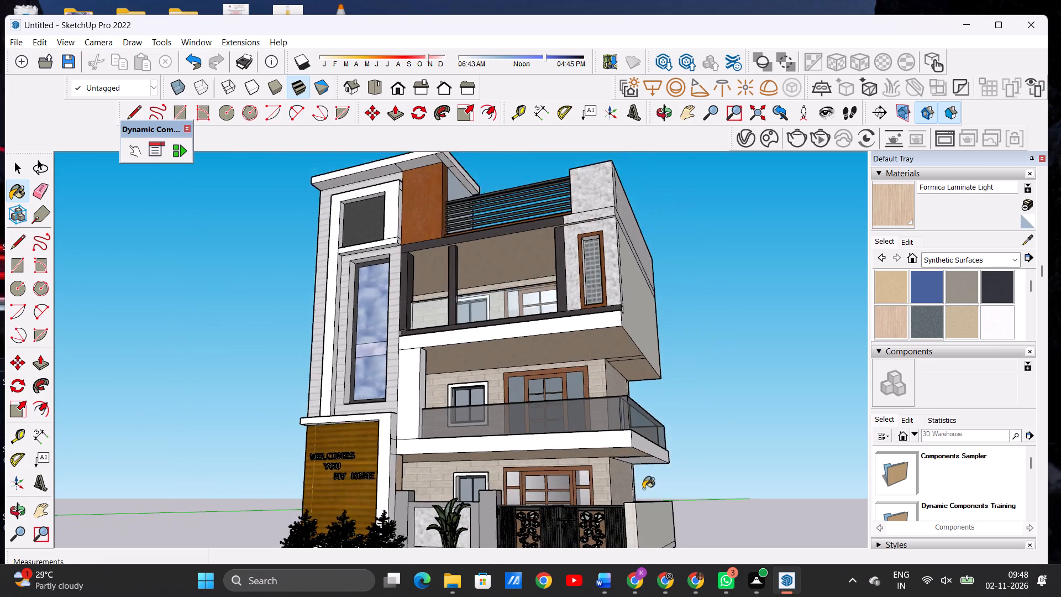
scroll(643, 489, "up", 16)
left_click(627, 354)
scroll(614, 419, "down", 3)
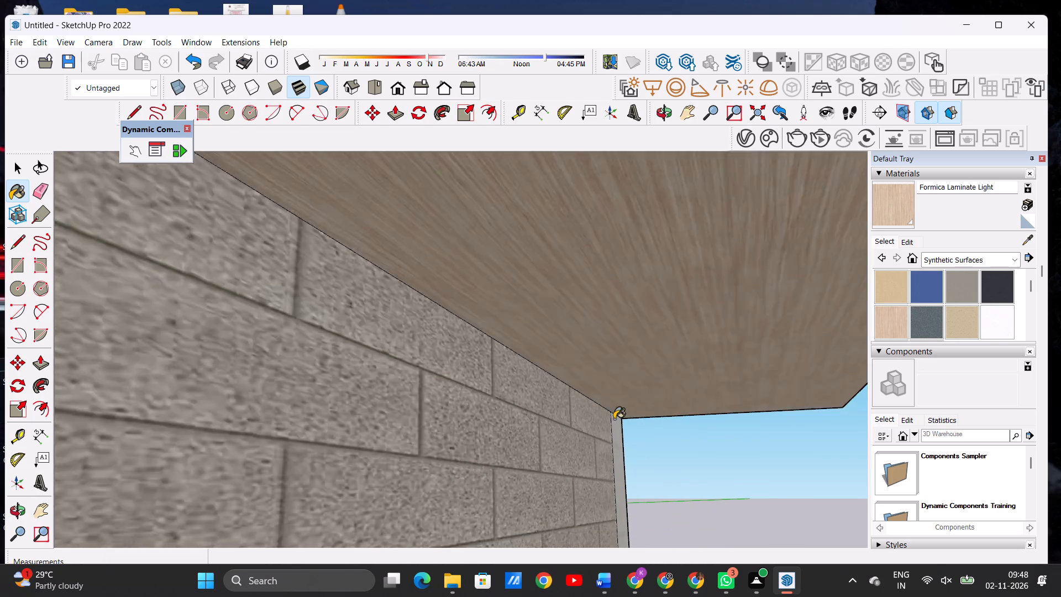
scroll(614, 419, "down", 3)
left_click(622, 247)
Examine the whole house from the front, side and rear to check the exterior finishes.
scroll(602, 368, "down", 11)
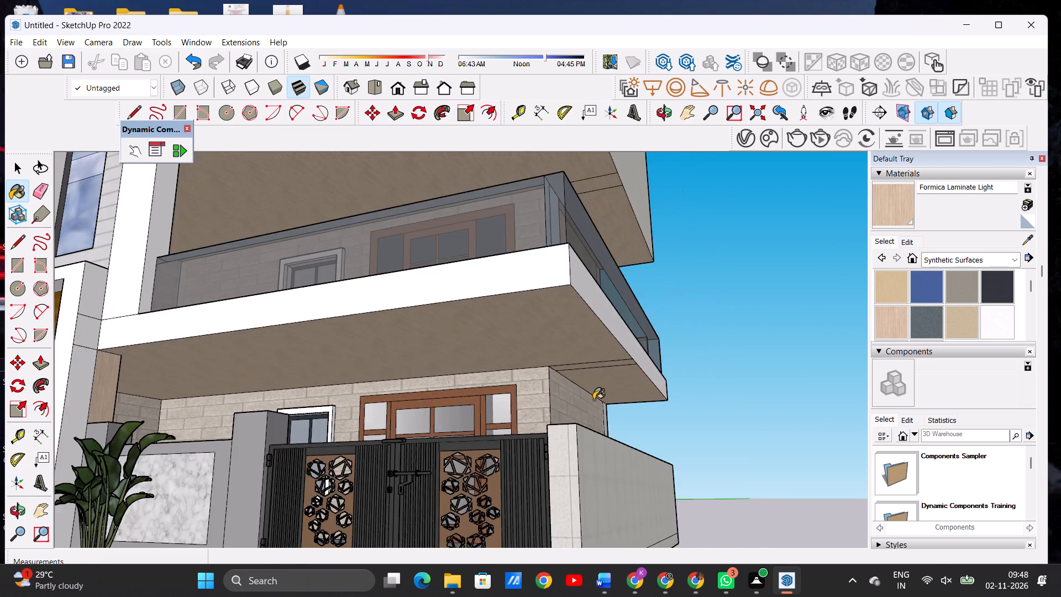
scroll(593, 400, "down", 20)
scroll(593, 400, "down", 6)
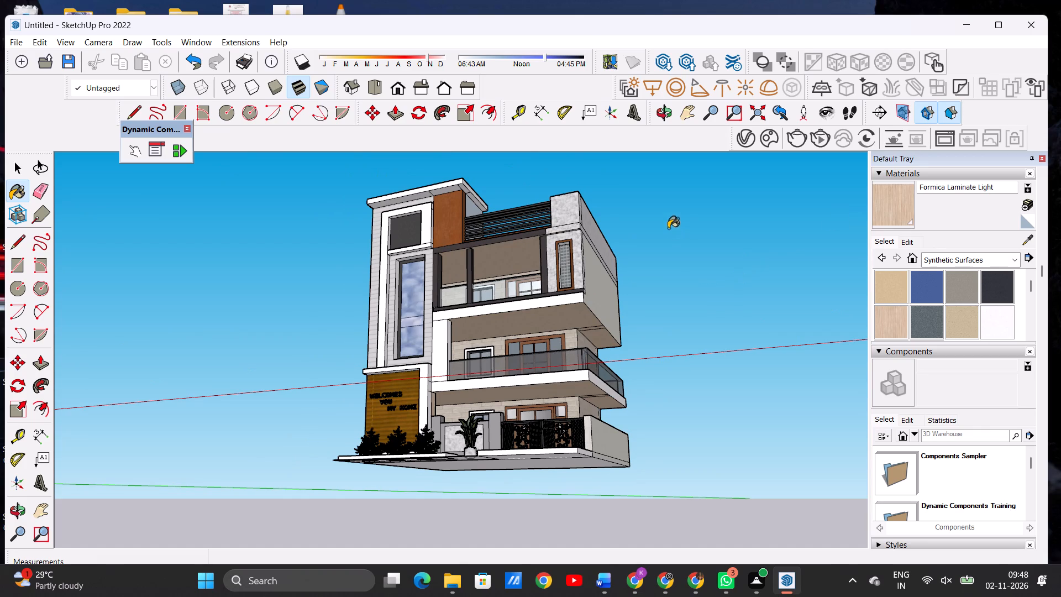
left_click(664, 114)
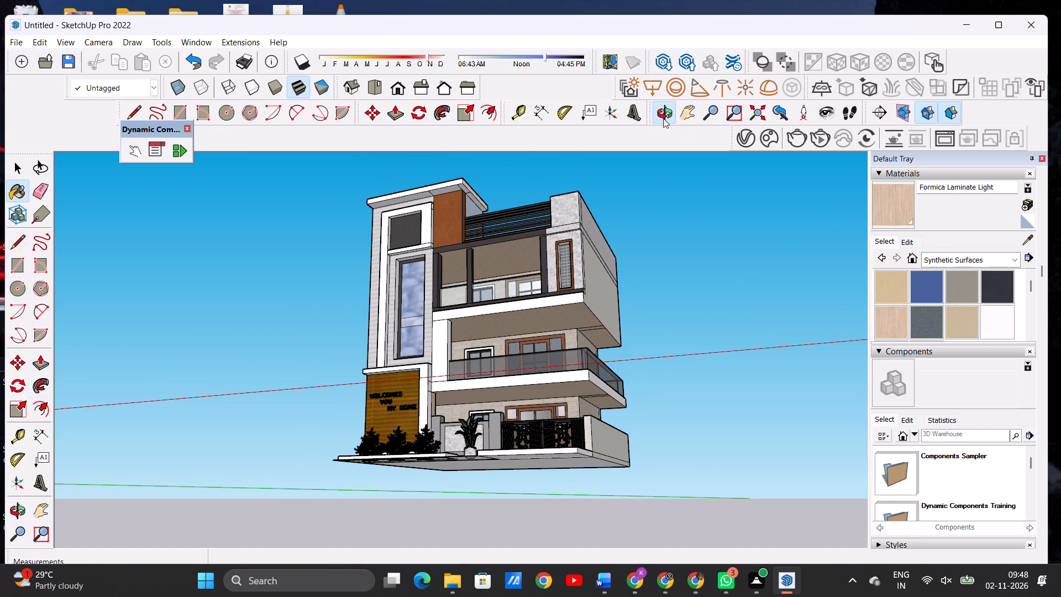
left_click_drag(574, 233, 642, 338)
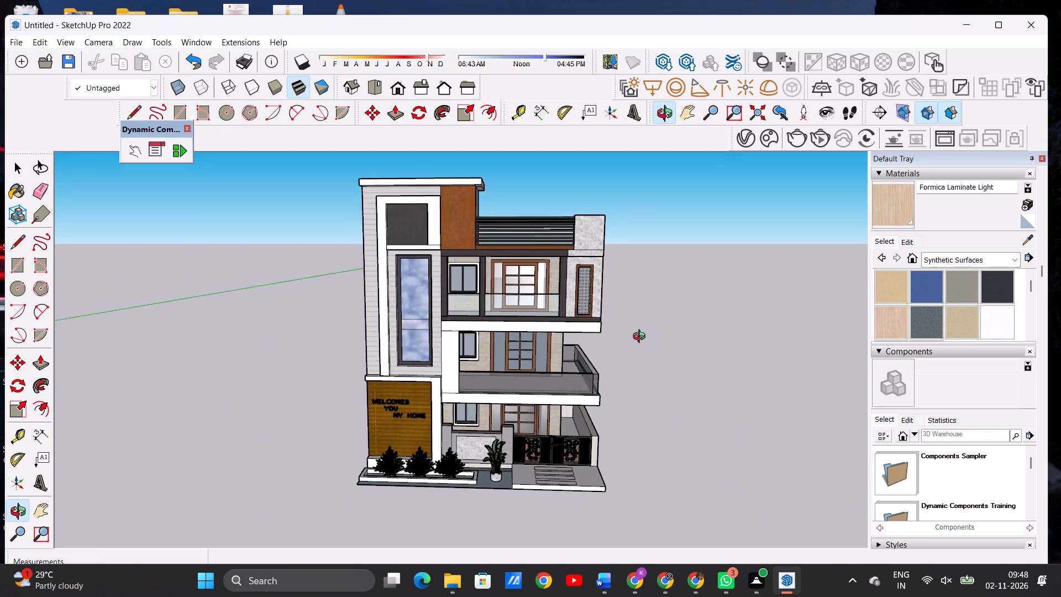
left_click_drag(642, 338, 633, 353)
scroll(635, 352, "down", 4)
scroll(538, 441, "up", 5)
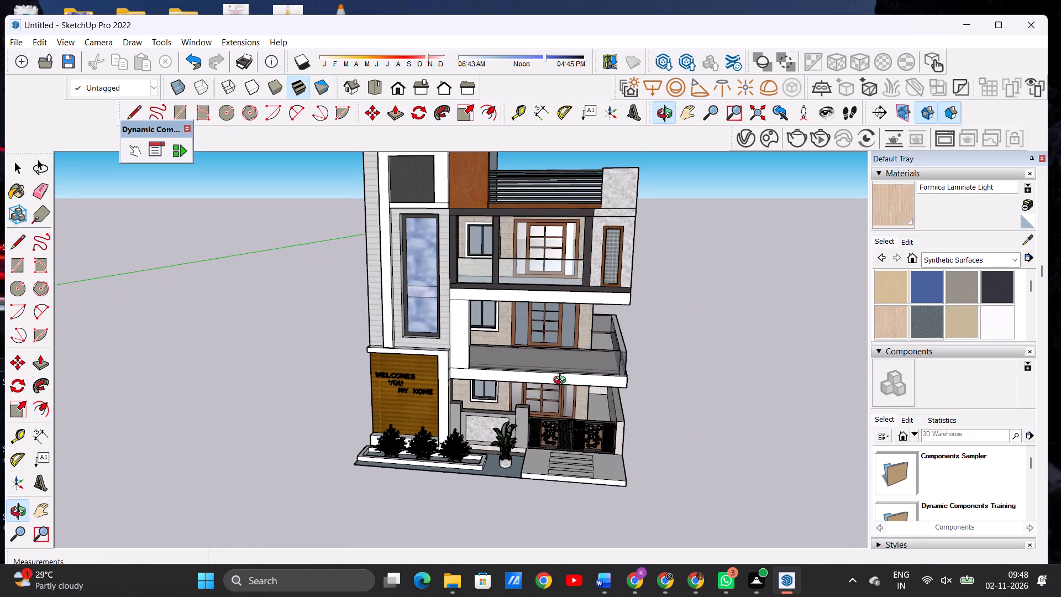
scroll(622, 282, "up", 5)
scroll(596, 355, "down", 8)
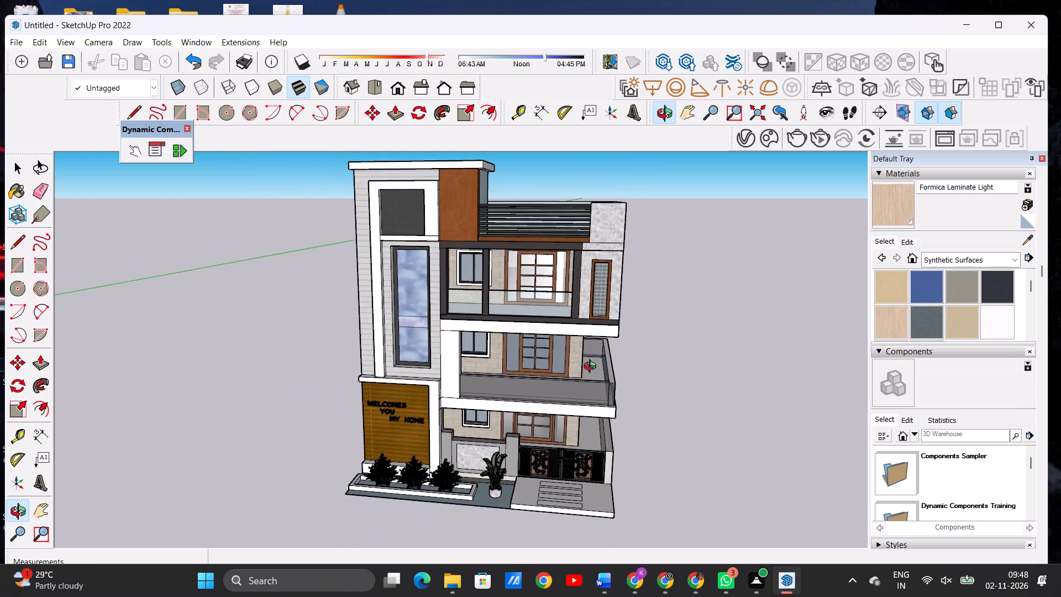
scroll(592, 368, "down", 5)
scroll(592, 368, "up", 1)
scroll(592, 368, "down", 1)
scroll(592, 368, "up", 1)
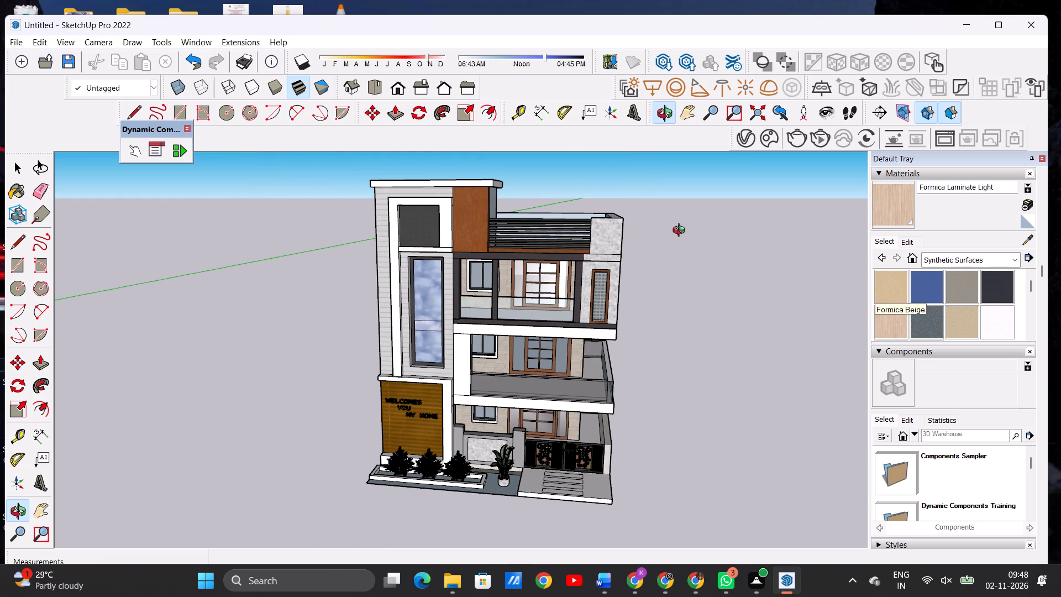
left_click_drag(686, 352, 343, 363)
scroll(516, 347, "down", 6)
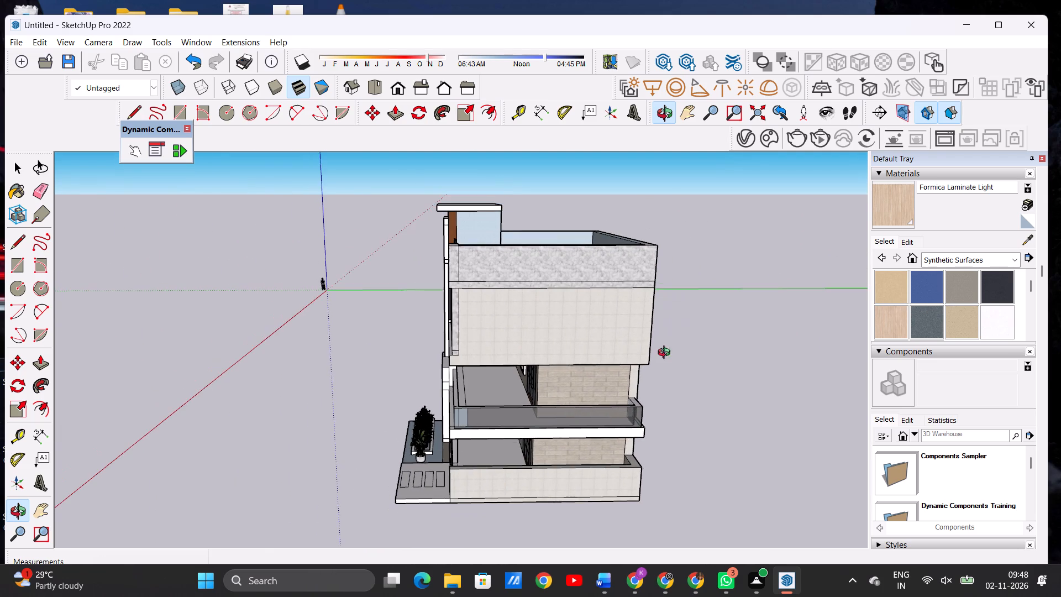
left_click_drag(666, 354, 346, 329)
left_click_drag(346, 335, 447, 336)
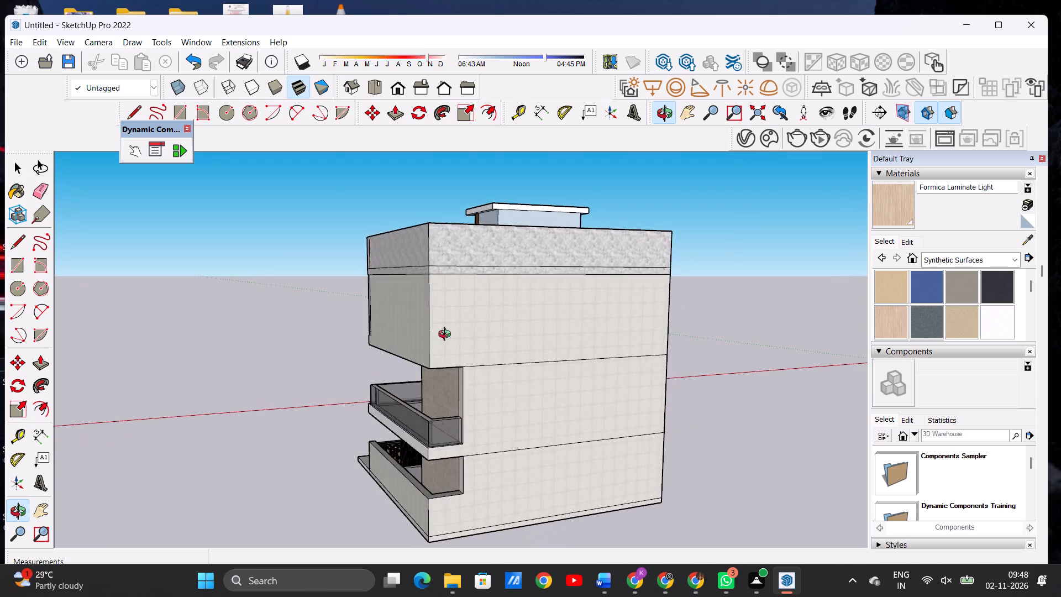
left_click_drag(447, 336, 559, 340)
left_click_drag(340, 380, 597, 406)
left_click_drag(403, 411, 358, 407)
Erase the two horizontal edges crossing the white end face of the ground-floor welcome-sign wall.
scroll(393, 414, "up", 2)
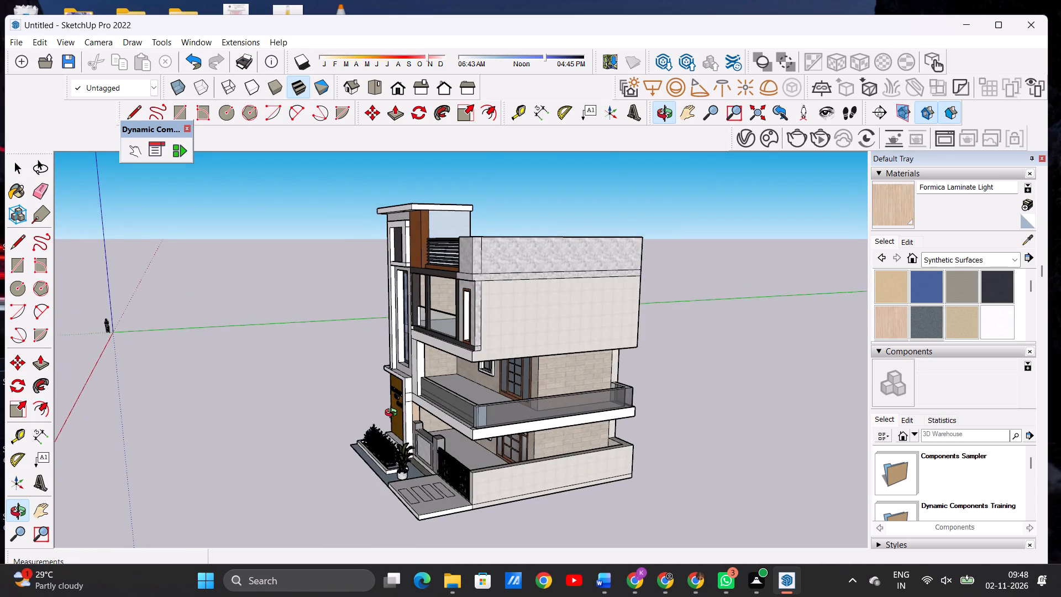
scroll(393, 414, "up", 5)
scroll(423, 406, "down", 1)
scroll(423, 406, "up", 13)
scroll(420, 377, "down", 1)
scroll(420, 377, "up", 4)
key("space")
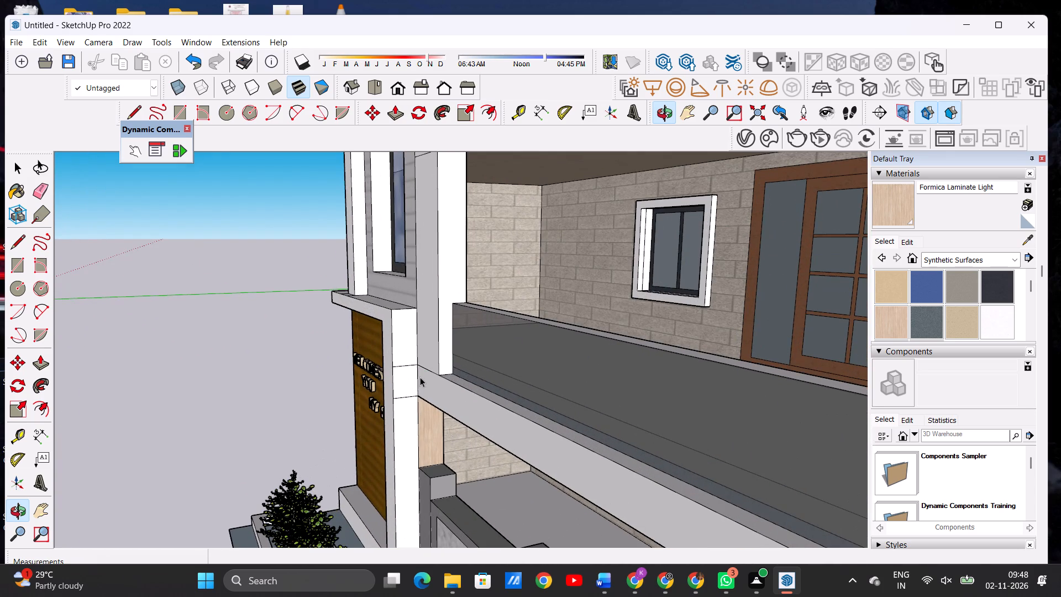
type("E")
scroll(398, 394, "up", 2)
scroll(398, 394, "down", 1)
scroll(398, 394, "up", 6)
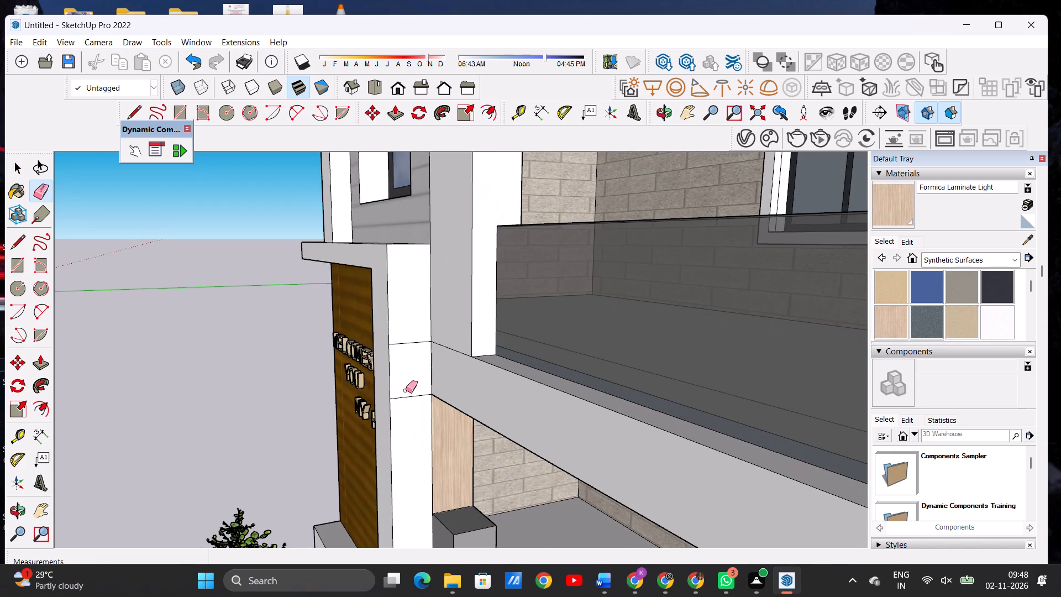
left_click_drag(406, 391, 412, 410)
left_click_drag(414, 334, 414, 350)
key("space")
Erase the edges where the first-floor white pillar's outer face meets the balcony slab below and the beam above.
scroll(411, 351, "down", 7)
scroll(440, 350, "up", 1)
scroll(440, 353, "down", 1)
scroll(440, 353, "up", 5)
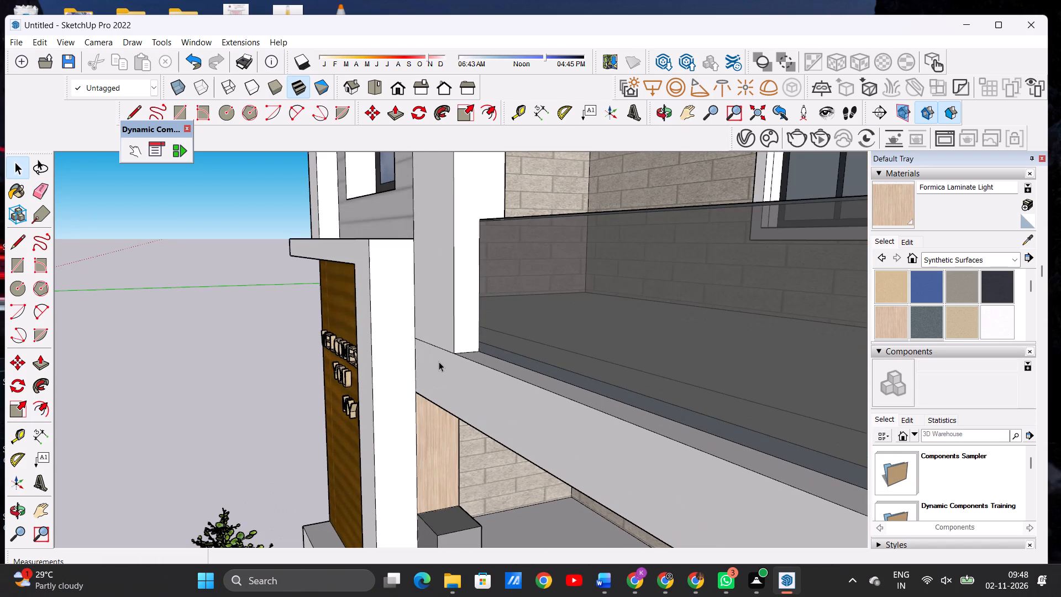
key("e")
scroll(432, 369, "up", 5)
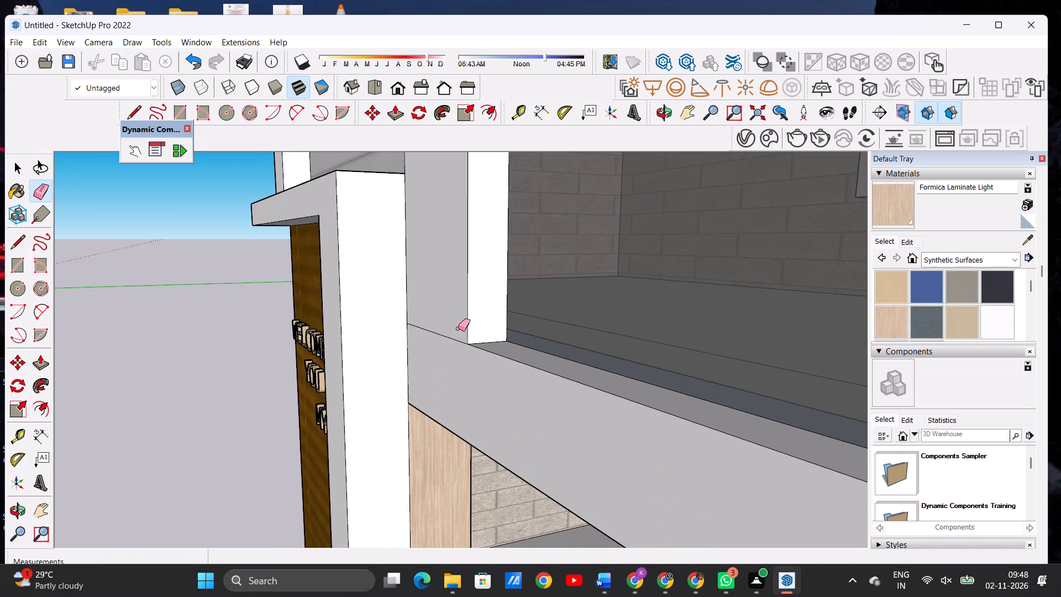
left_click_drag(459, 330, 460, 347)
scroll(460, 354, "down", 15)
scroll(456, 366, "up", 1)
scroll(456, 366, "down", 9)
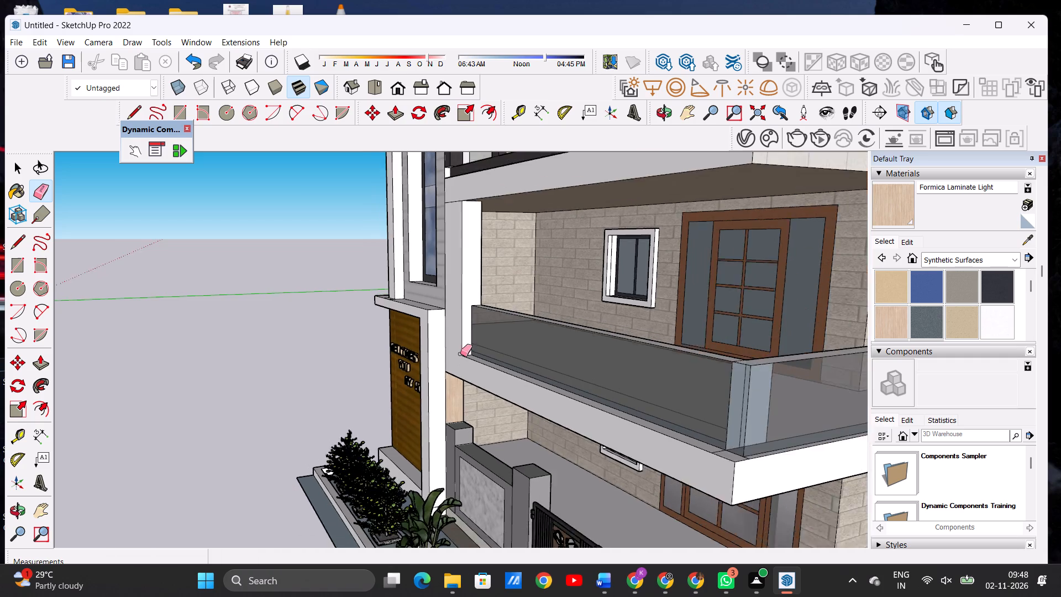
scroll(458, 222, "up", 6)
scroll(458, 222, "down", 2)
scroll(455, 198, "up", 12)
left_click_drag(455, 218, 457, 227)
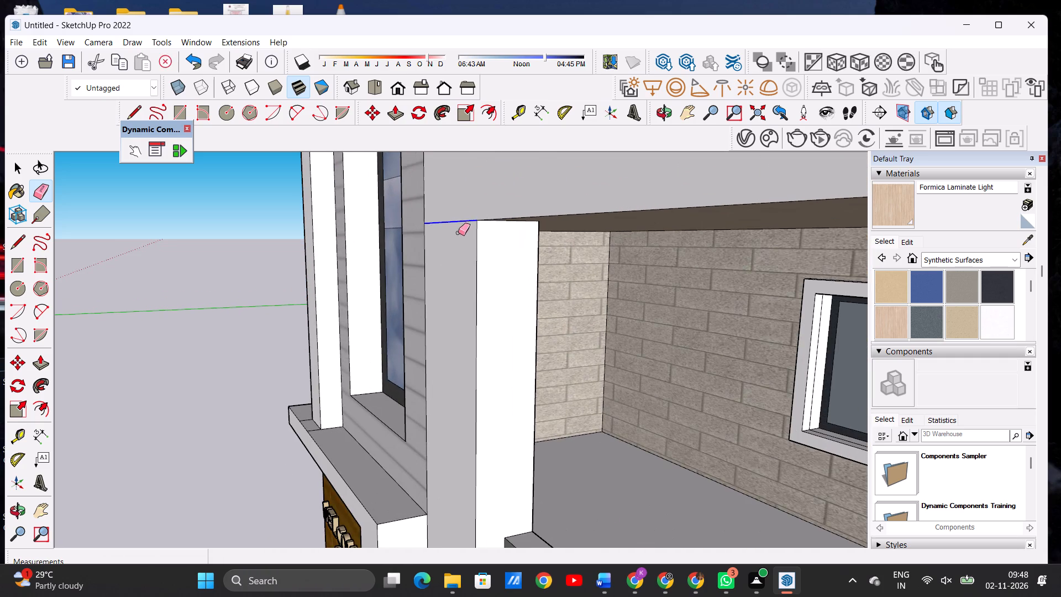
scroll(461, 253, "down", 20)
scroll(461, 253, "down", 6)
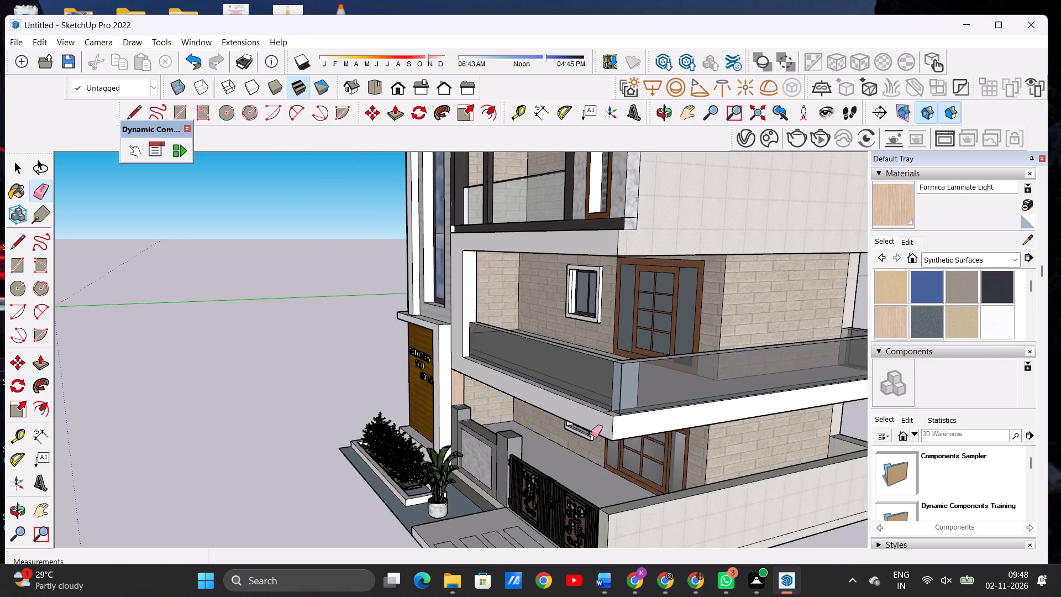
Paint the top surface of the entrance platform outside the gate with Tile Travertine 2 inch from the Tile materials.
left_click(661, 112)
left_click_drag(346, 382, 610, 358)
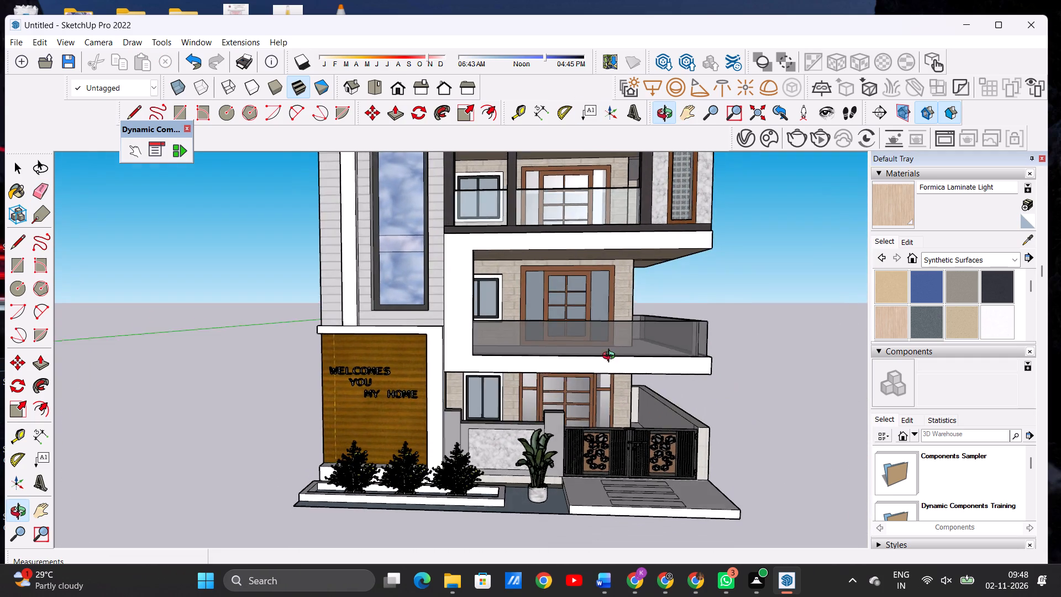
scroll(428, 383, "down", 6)
scroll(380, 388, "down", 5)
left_click_drag(377, 460, 432, 454)
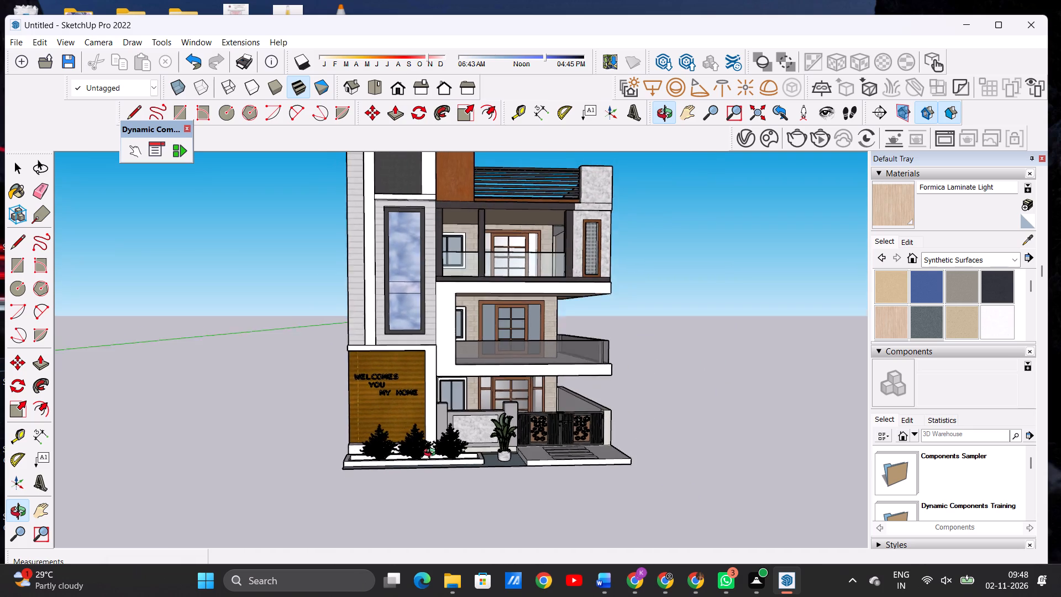
left_click_drag(432, 454, 379, 515)
scroll(487, 474, "up", 9)
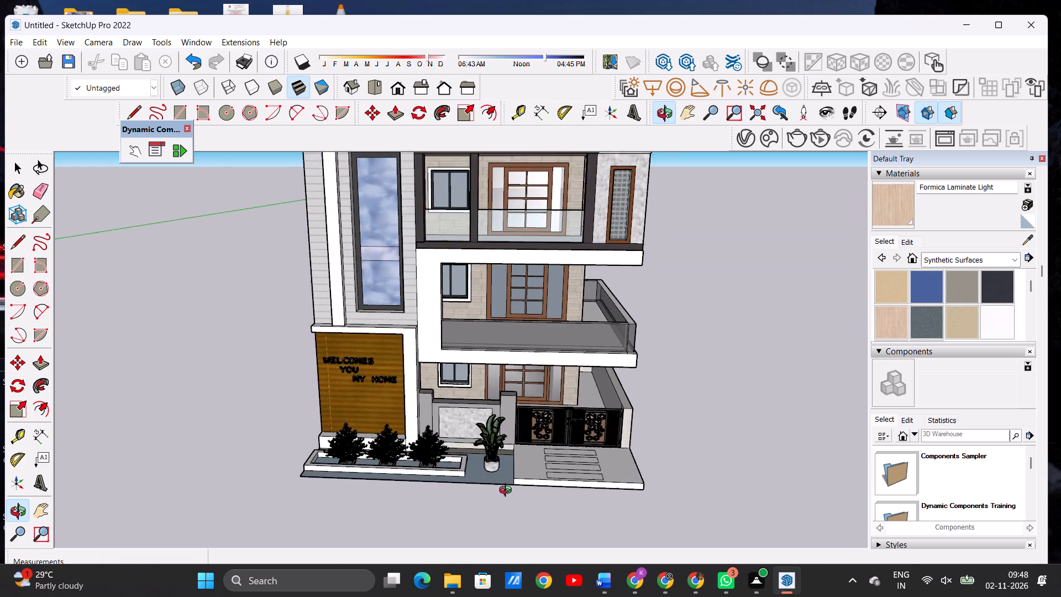
scroll(508, 479, "up", 7)
key("space")
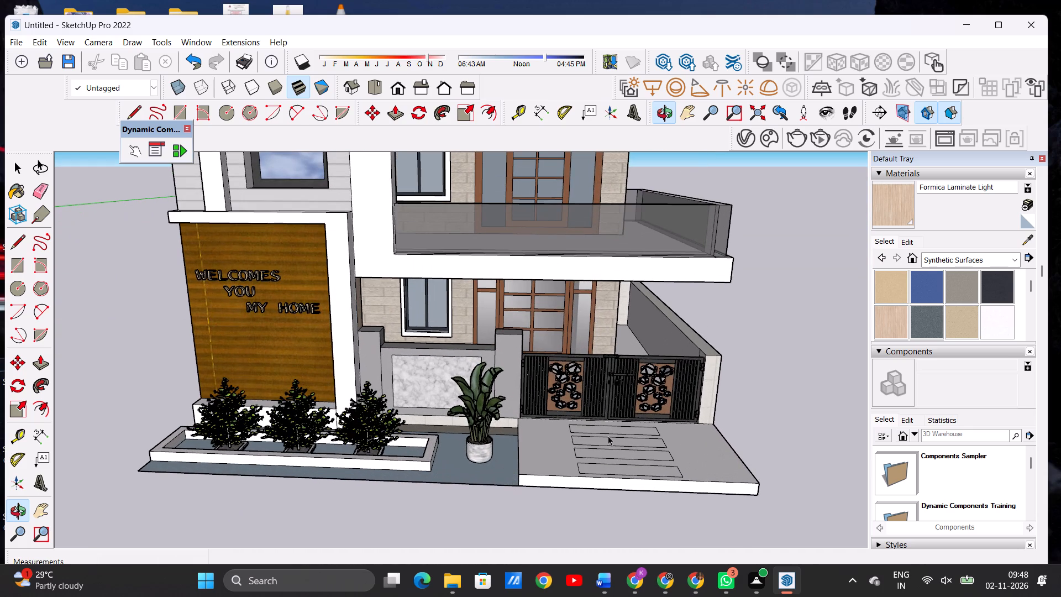
left_click(940, 261)
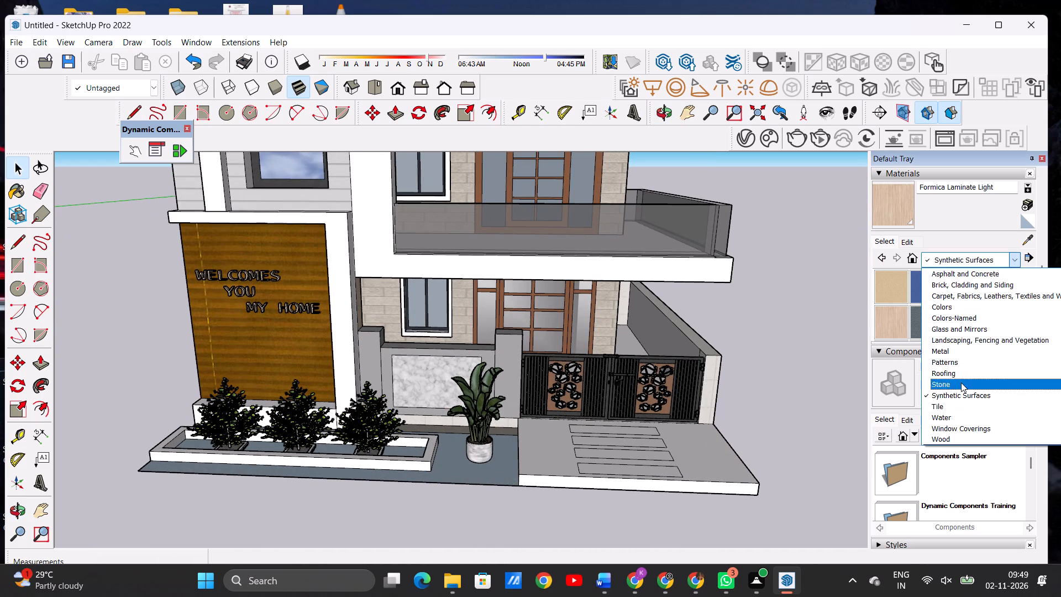
left_click(948, 405)
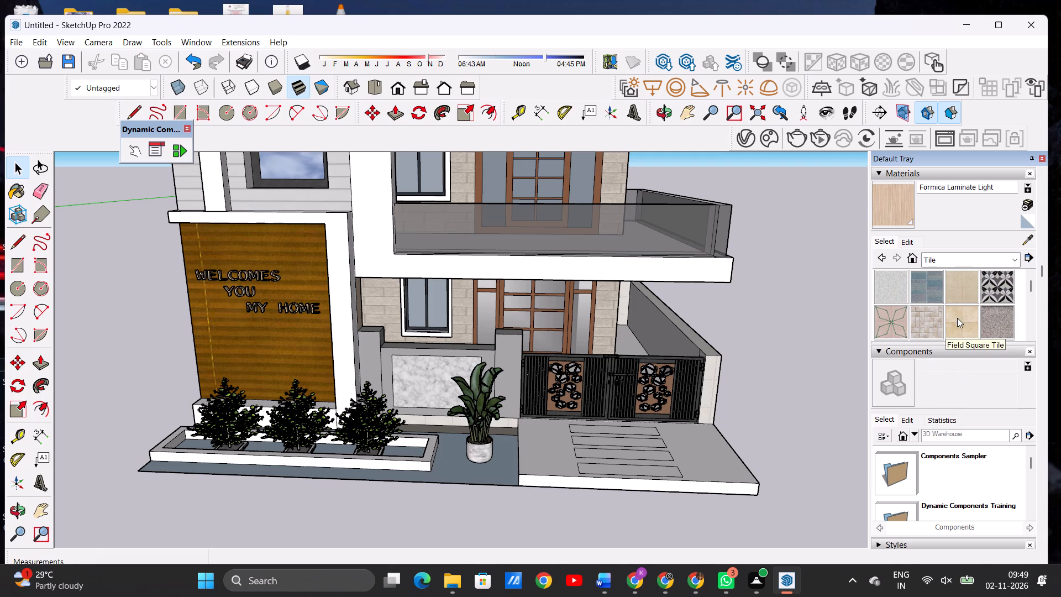
scroll(925, 321, "down", 2)
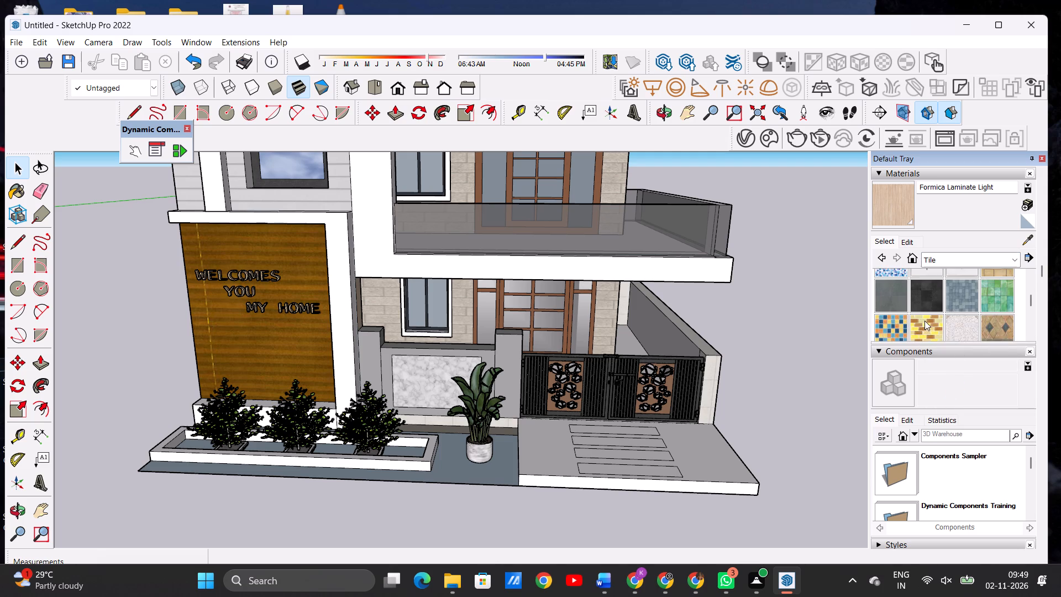
scroll(925, 321, "down", 3)
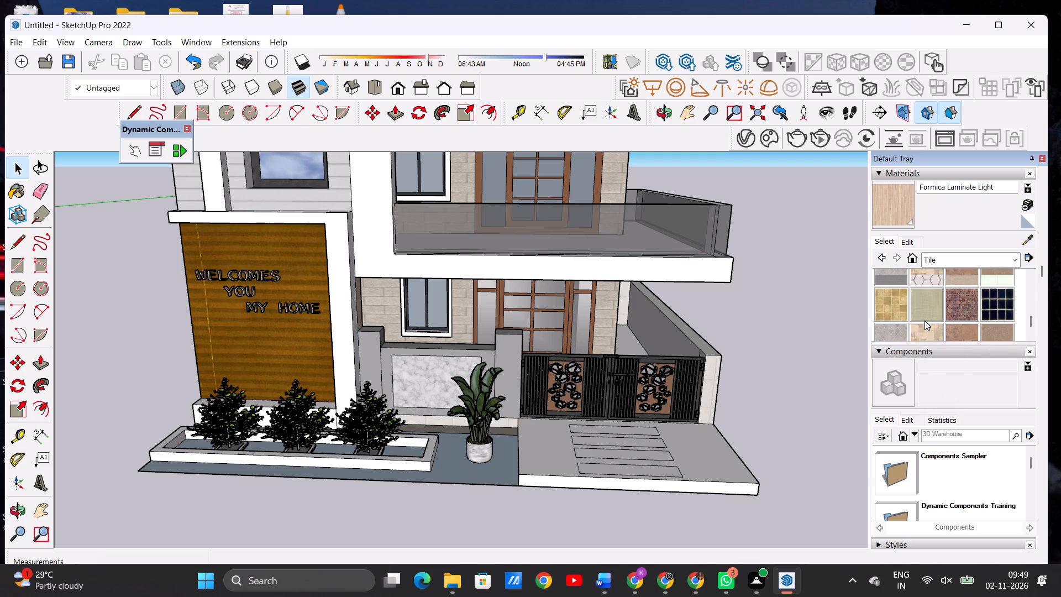
scroll(925, 321, "up", 1)
left_click(884, 332)
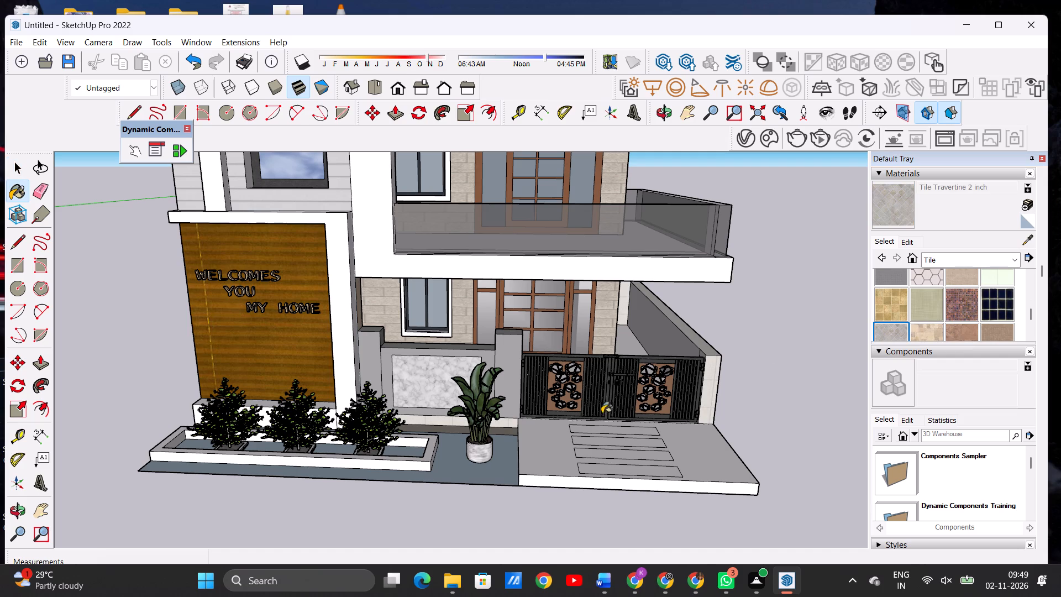
scroll(597, 417, "up", 11)
left_click(528, 456)
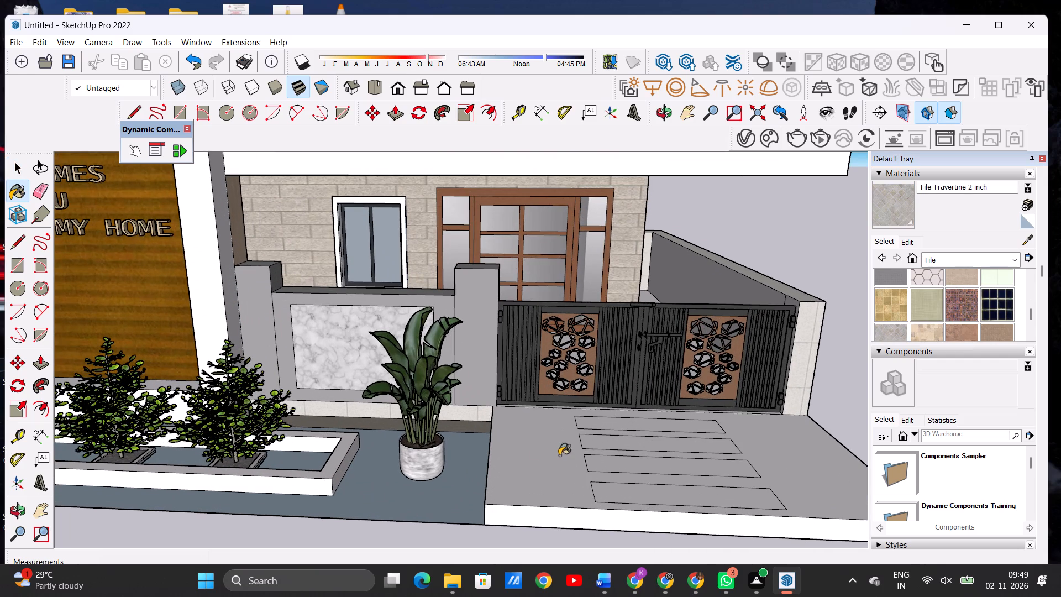
scroll(570, 455, "up", 9)
scroll(542, 438, "down", 6)
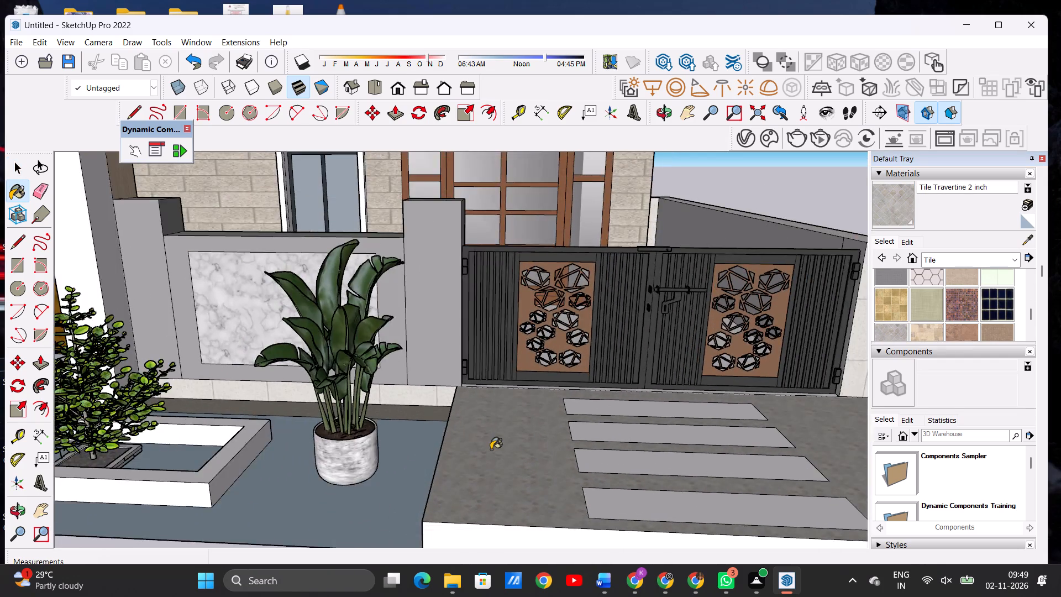
scroll(491, 449, "down", 15)
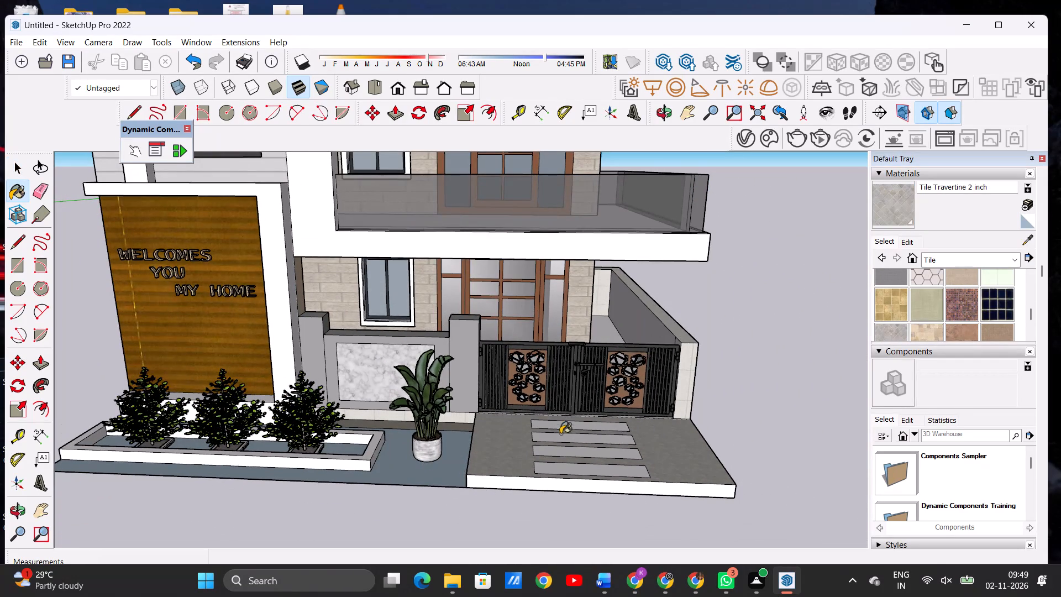
Paint the entrance platform's front edge face and its side face towards the potted plant with Tile Travertine 2 inch.
scroll(477, 485, "up", 13)
left_click(478, 479)
scroll(481, 471, "down", 7)
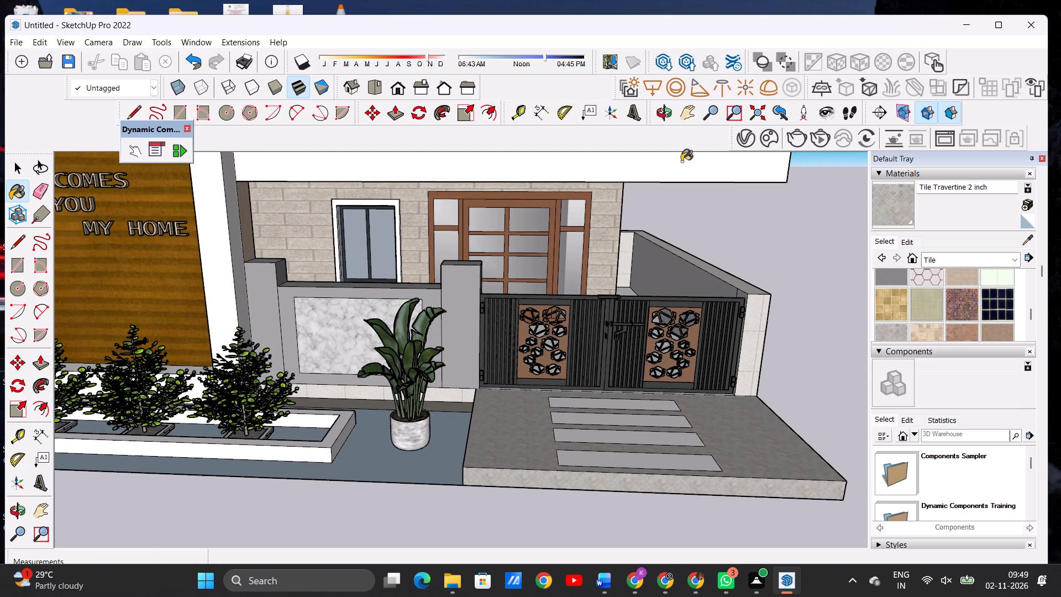
left_click(668, 117)
left_click_drag(390, 467, 527, 467)
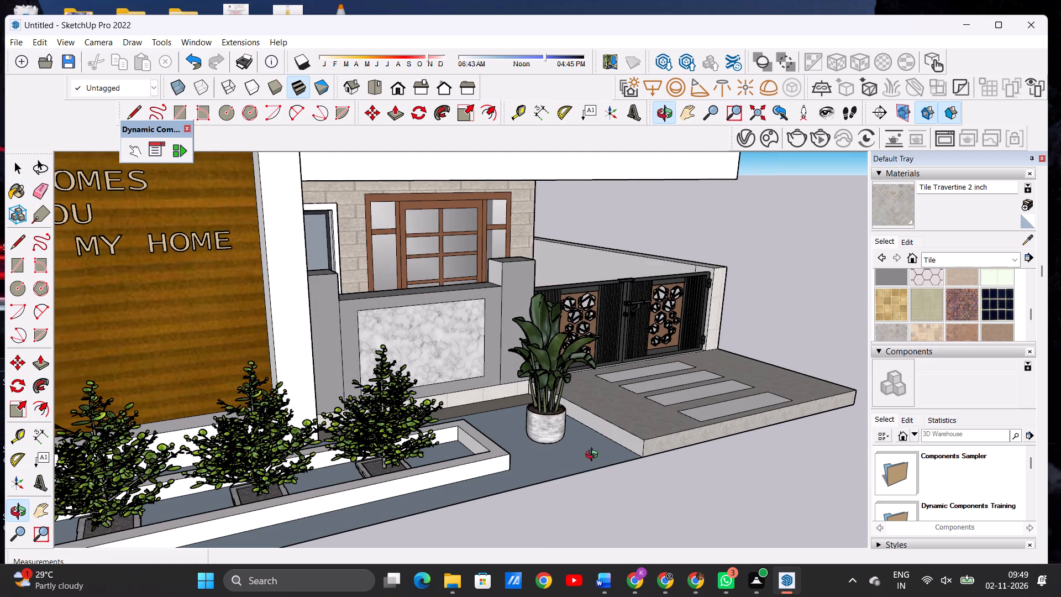
scroll(653, 439, "up", 7)
left_click(642, 447)
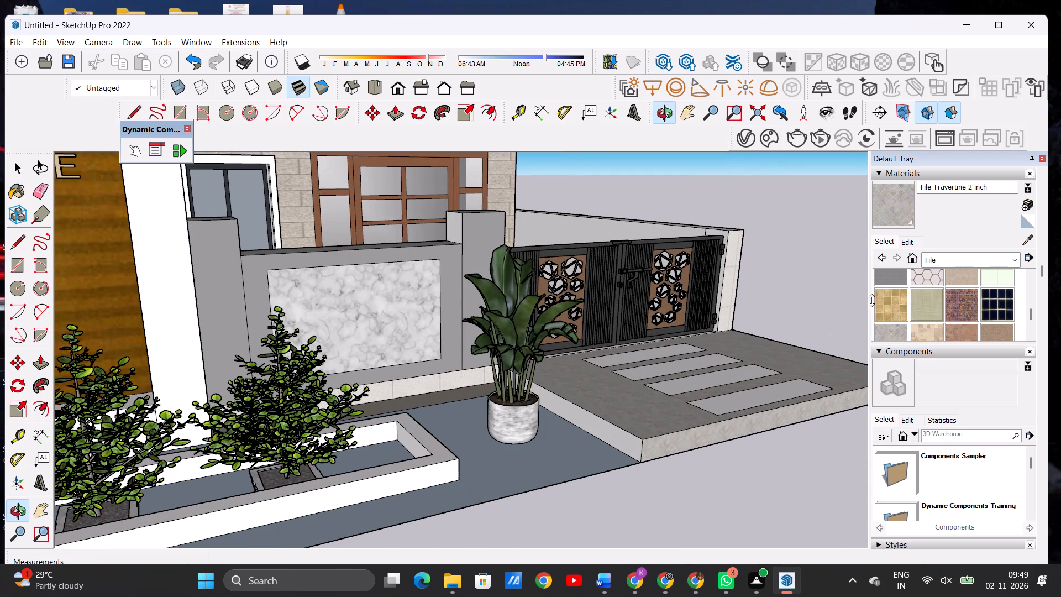
left_click(891, 203)
left_click(634, 446)
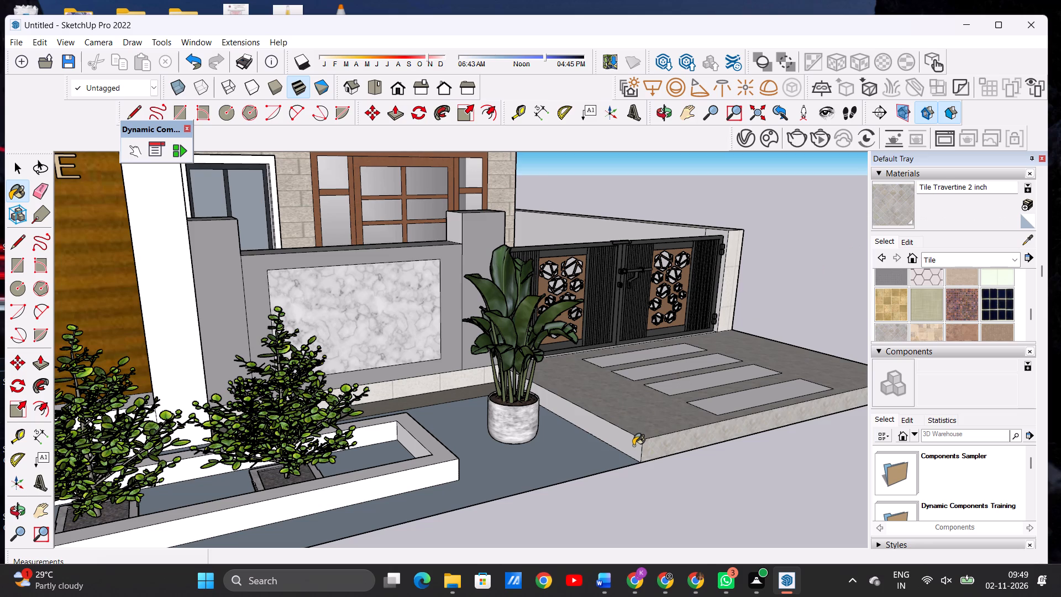
scroll(442, 459, "down", 5)
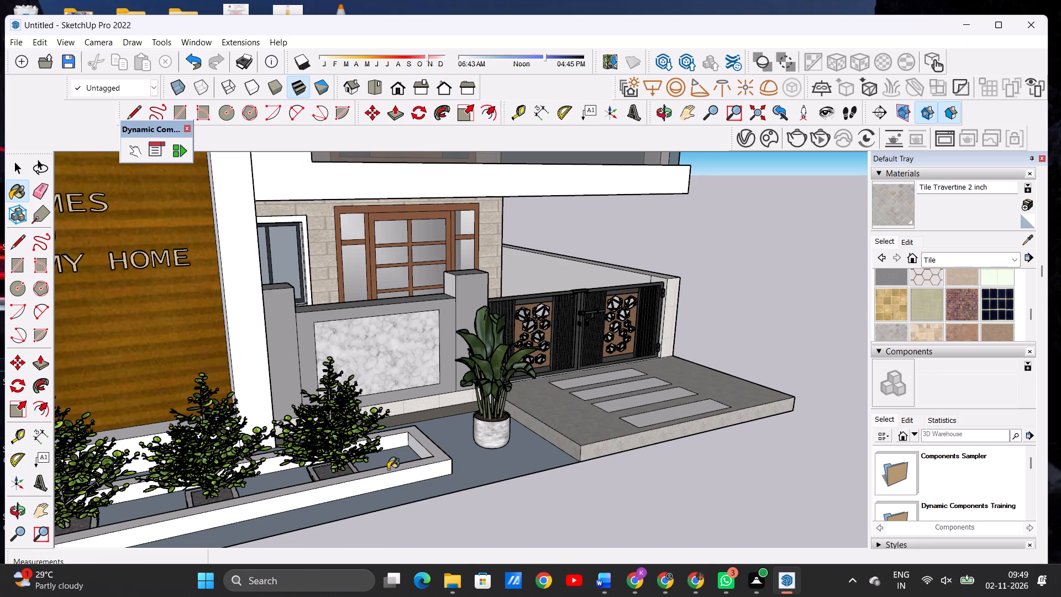
Paint the entrance platform's outer side face, in line with the boundary wall, with Tile Travertine 2 inch.
left_click(660, 113)
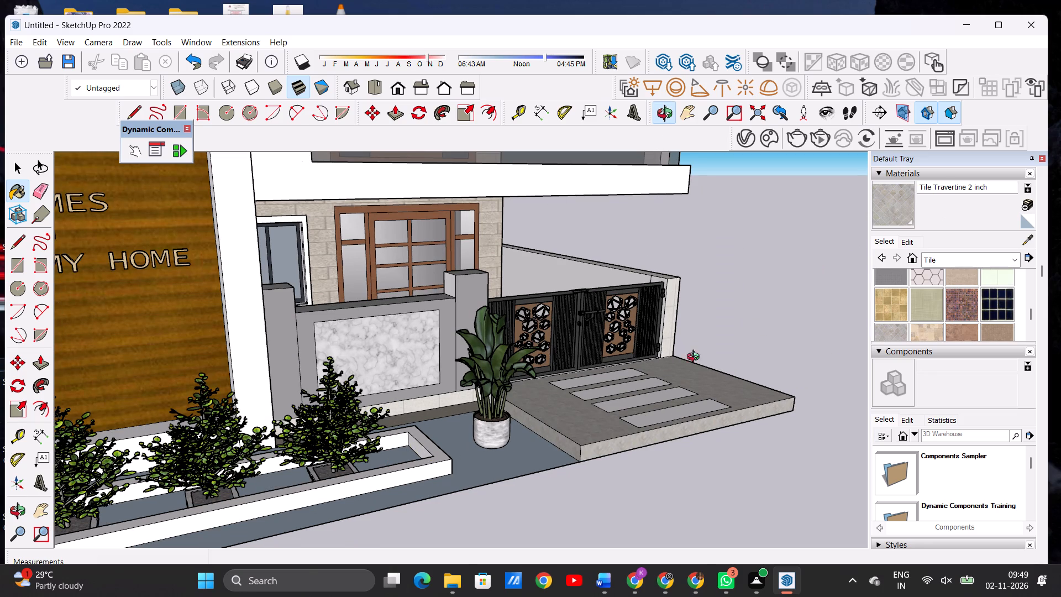
left_click_drag(694, 371, 300, 364)
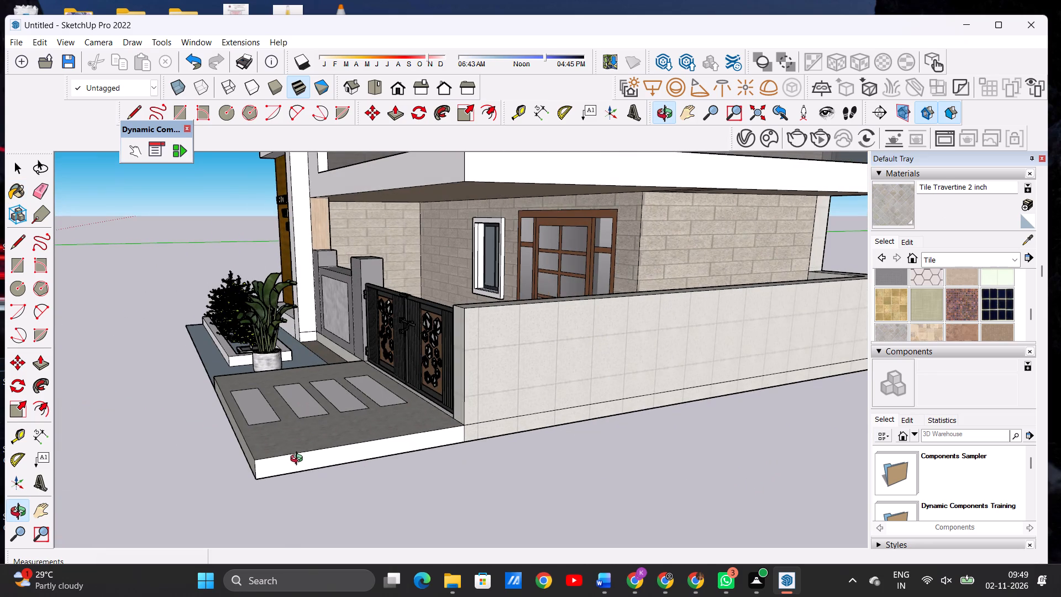
scroll(294, 467, "up", 6)
left_click(907, 211)
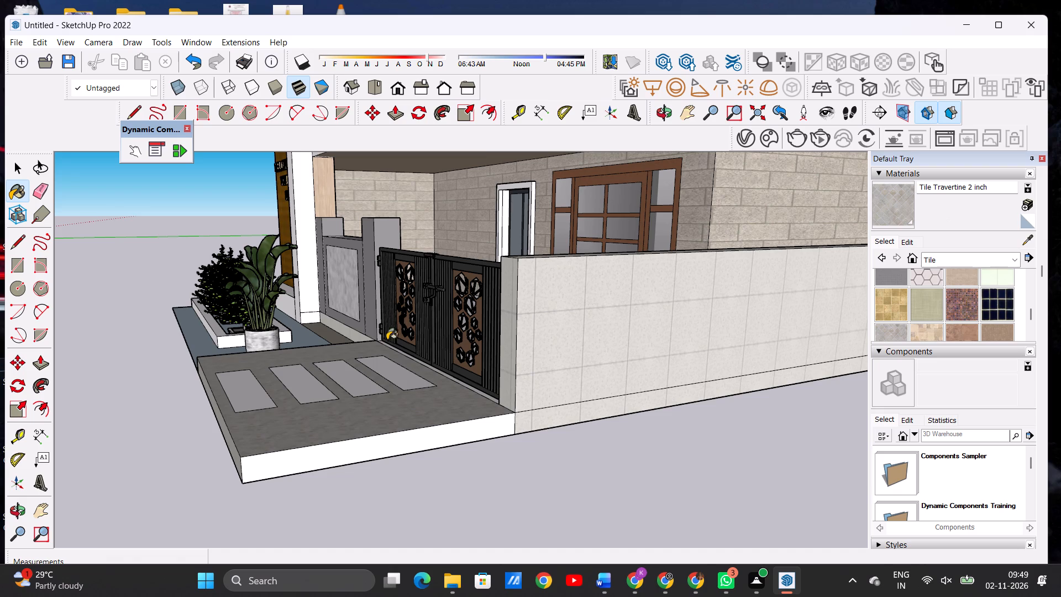
scroll(229, 469, "up", 7)
left_click(258, 468)
scroll(385, 462, "down", 6)
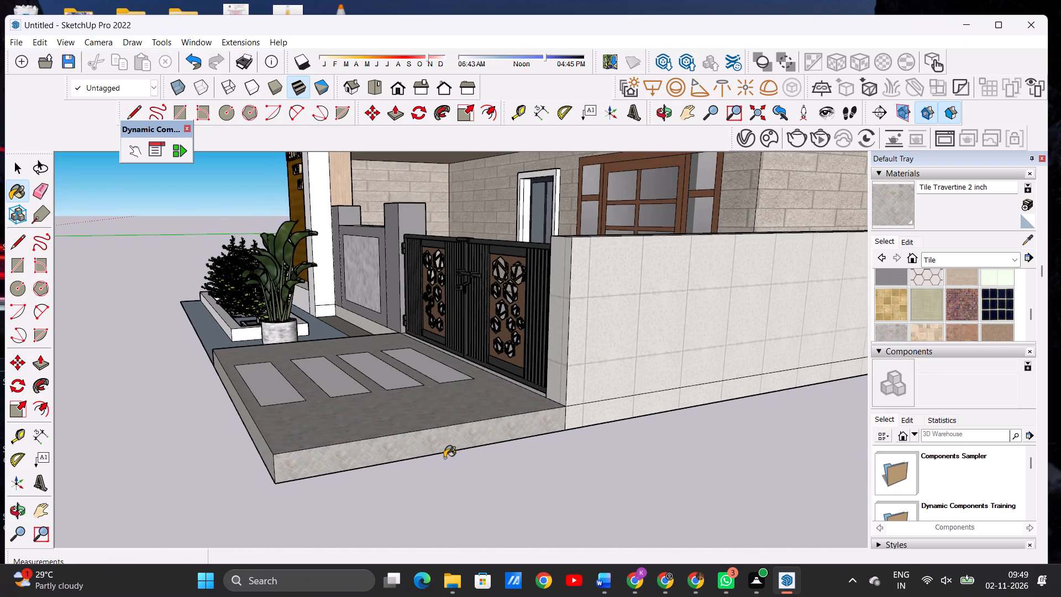
scroll(532, 449, "down", 4)
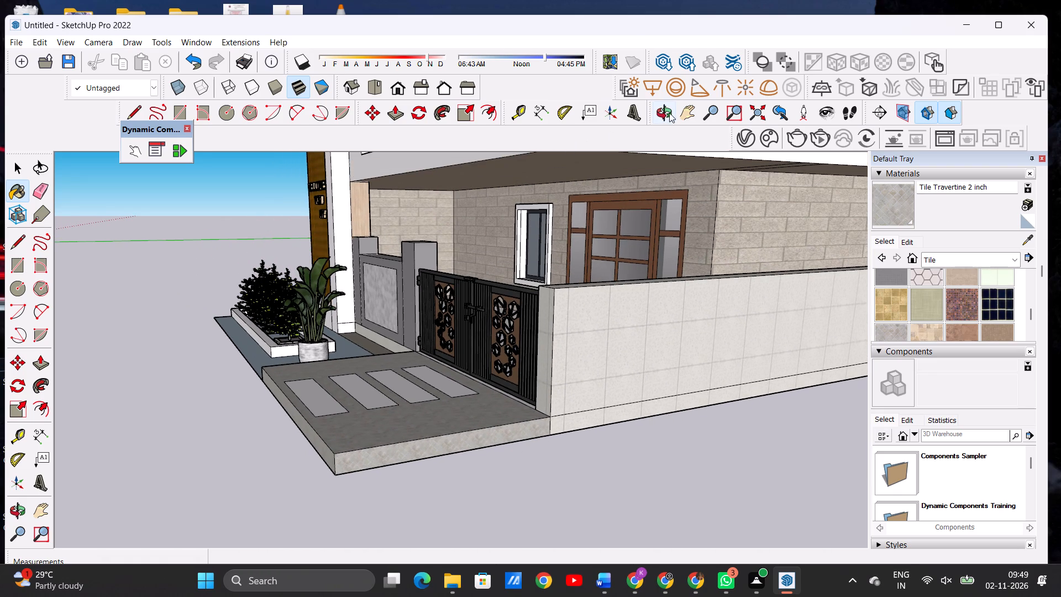
Paint the blue-grey ground slab beneath the planter and potted plant with Tile Travertine 2 inch.
left_click(669, 112)
left_click_drag(266, 438, 491, 507)
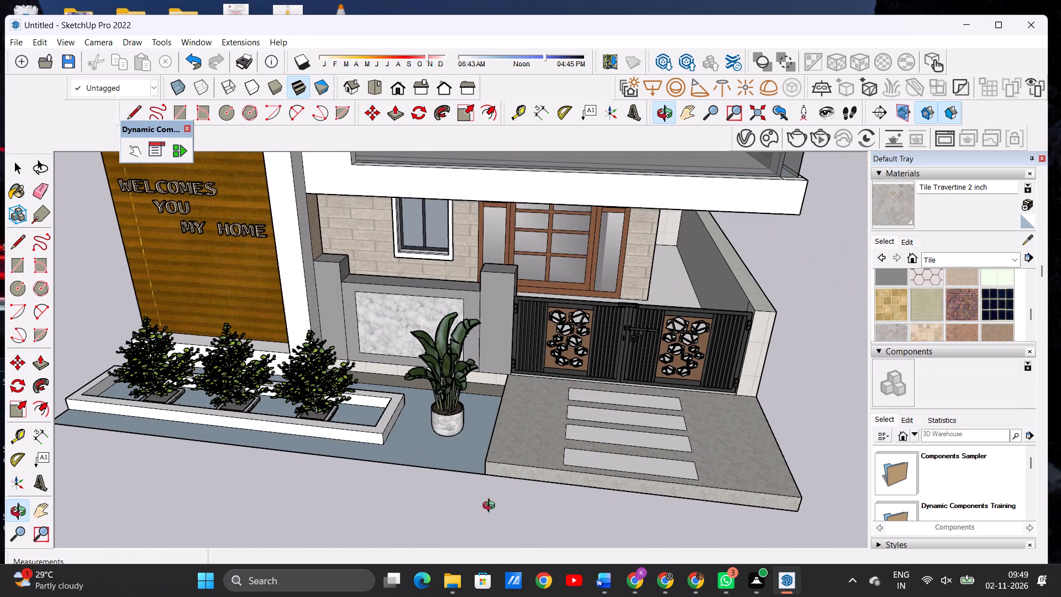
scroll(353, 468, "down", 6)
left_click_drag(354, 473, 479, 478)
scroll(448, 406, "down", 2)
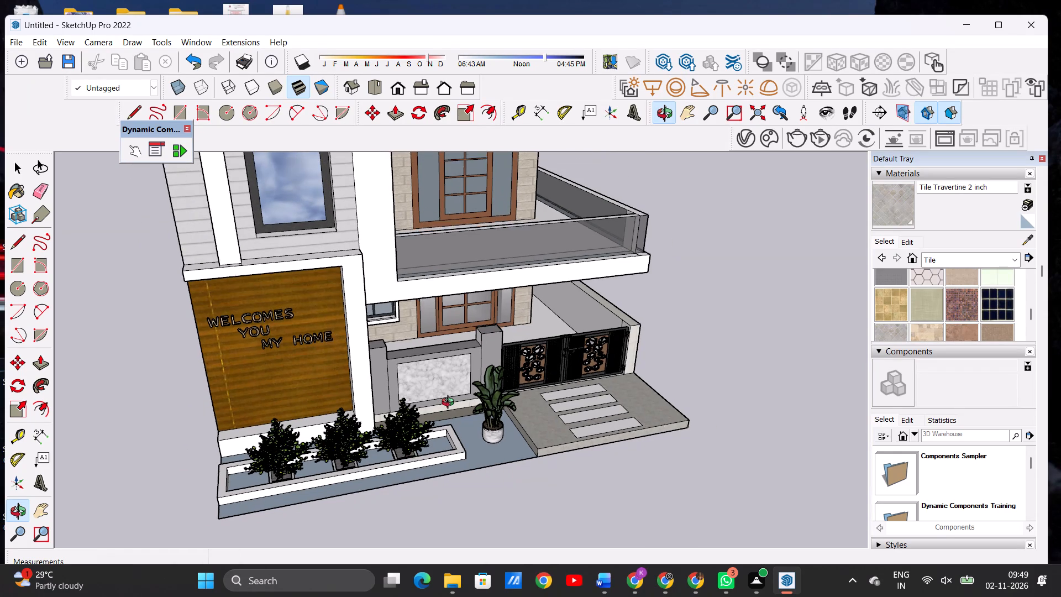
scroll(412, 412, "down", 2)
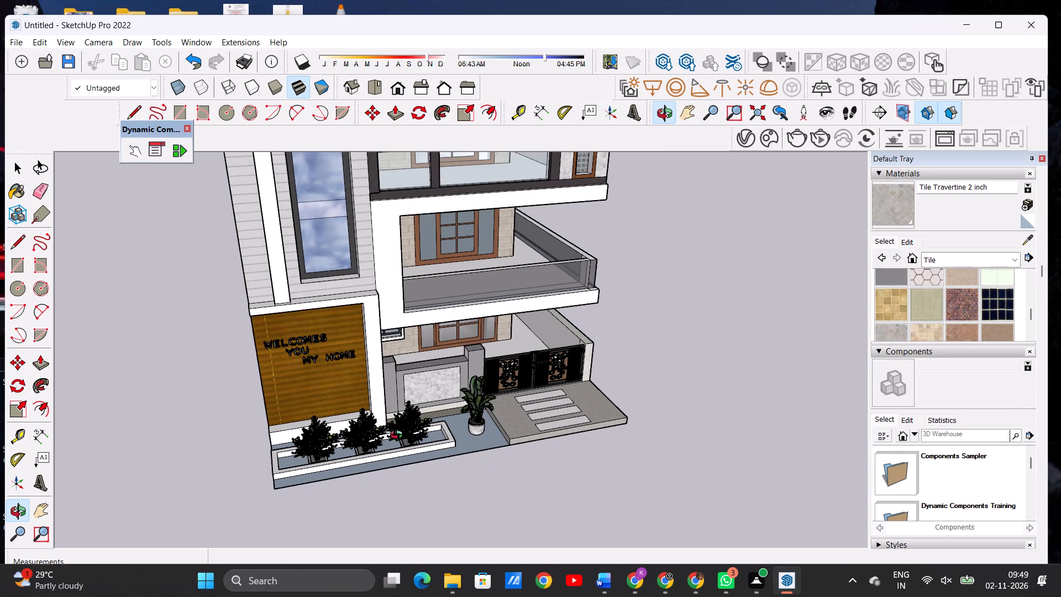
scroll(439, 454, "up", 5)
scroll(510, 453, "up", 6)
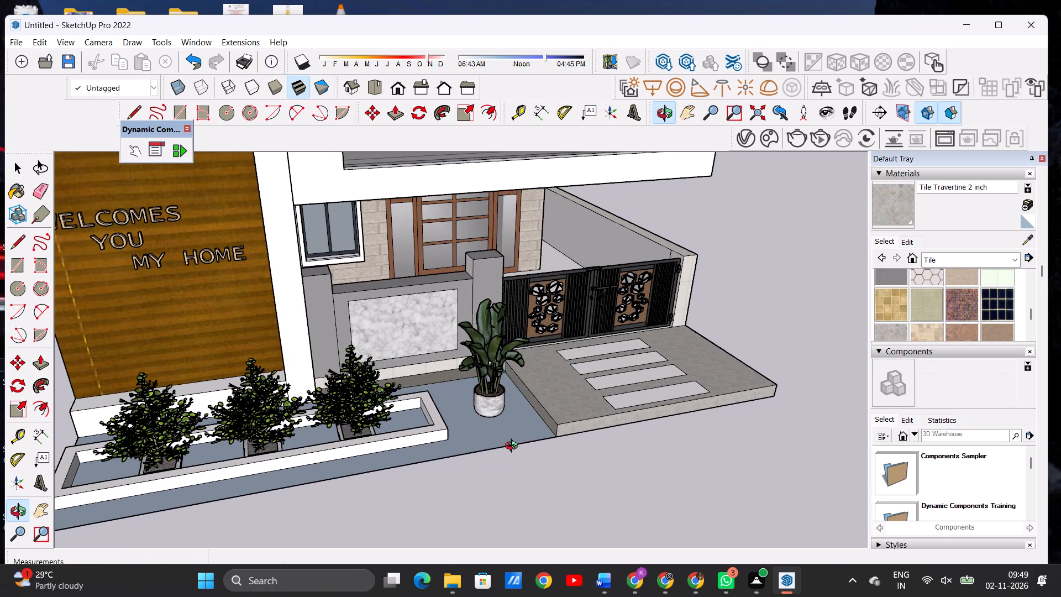
scroll(514, 447, "up", 3)
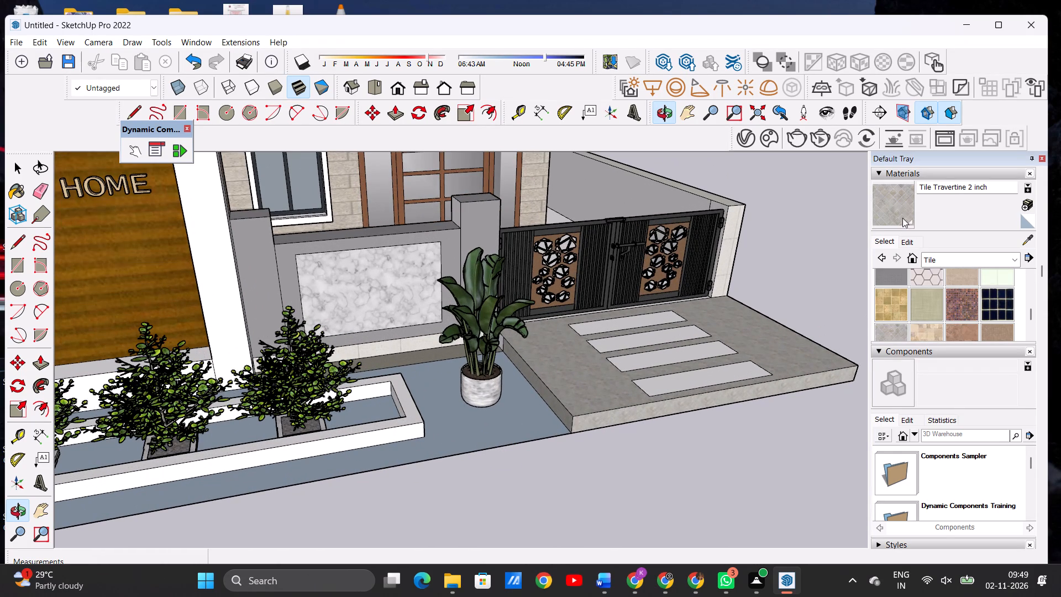
left_click(897, 207)
left_click(480, 428)
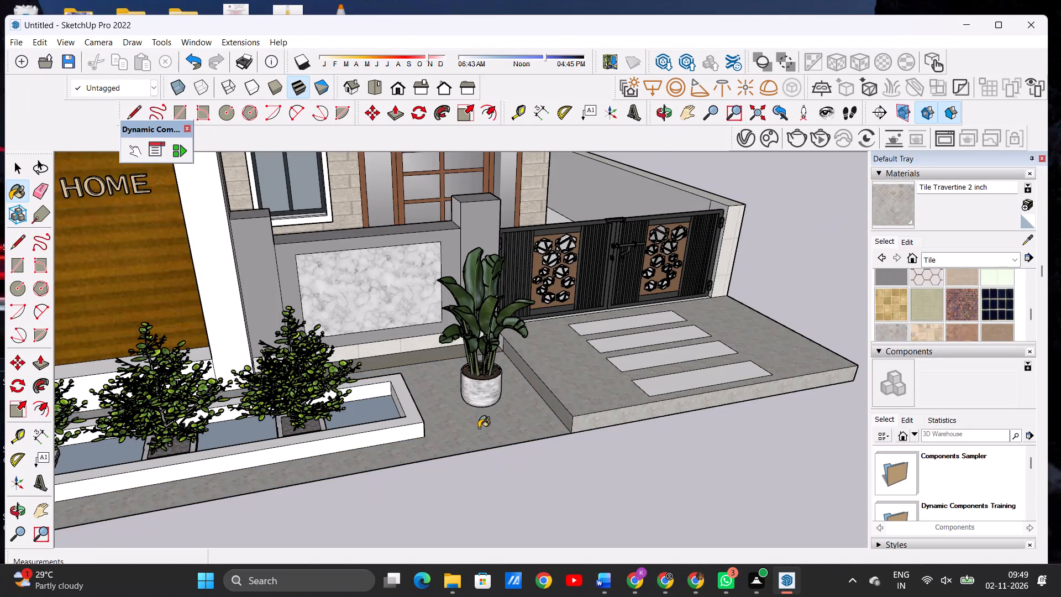
scroll(479, 428, "up", 4)
scroll(496, 418, "down", 9)
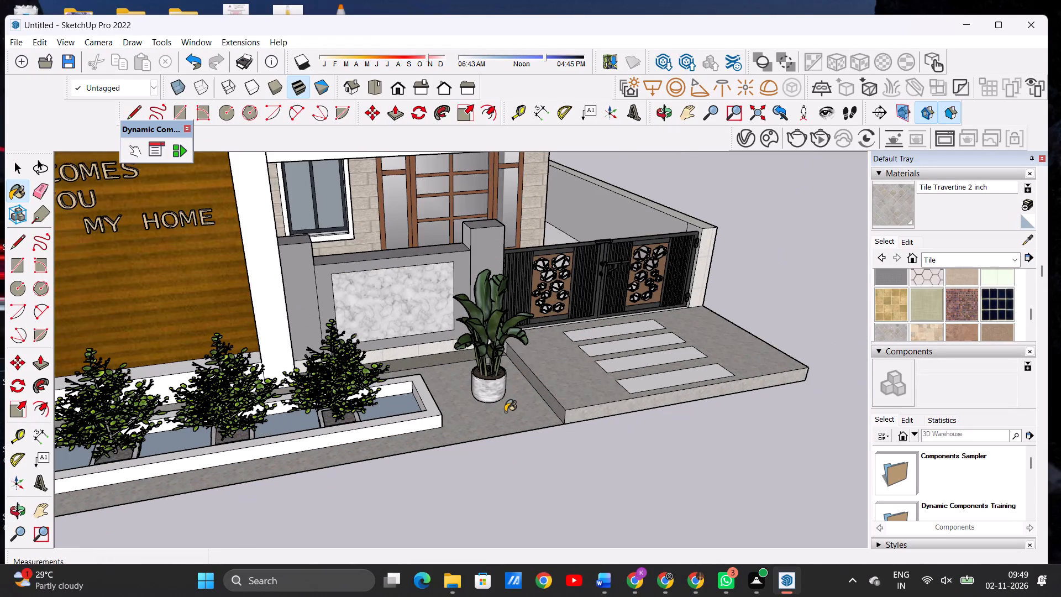
scroll(502, 415, "down", 1)
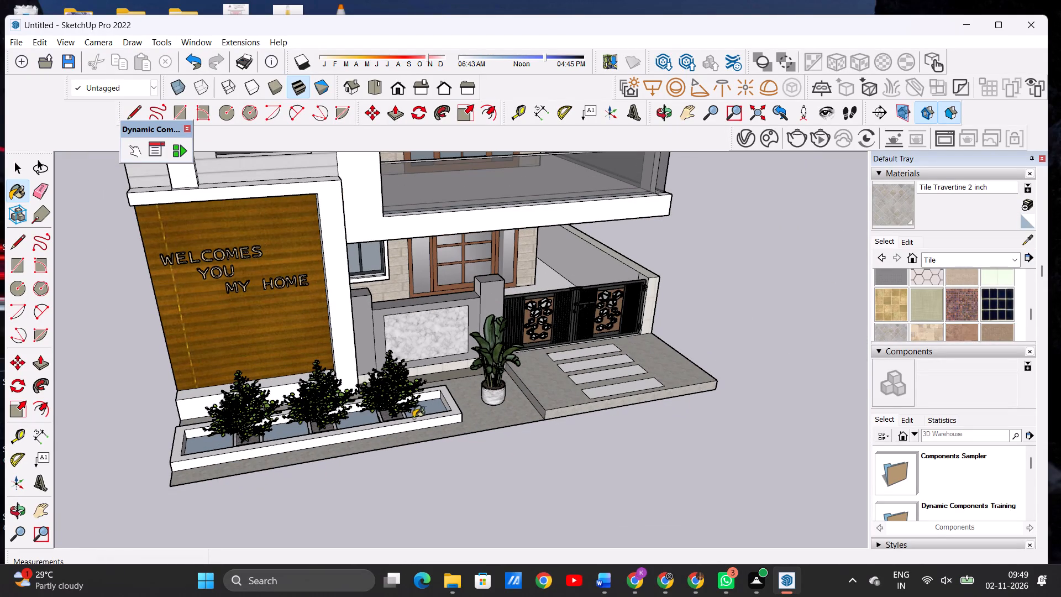
Paint the planter box's top rim, outer front face and inner rear wall with Tile Travertine 2 inch.
scroll(460, 420, "up", 18)
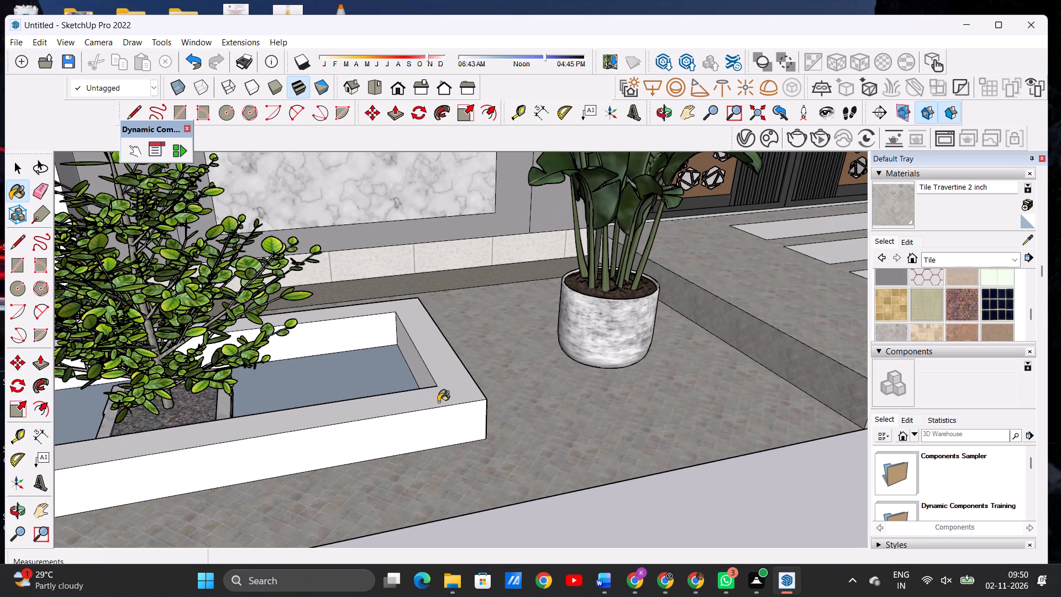
left_click(438, 402)
left_click(445, 416)
scroll(447, 415, "down", 6)
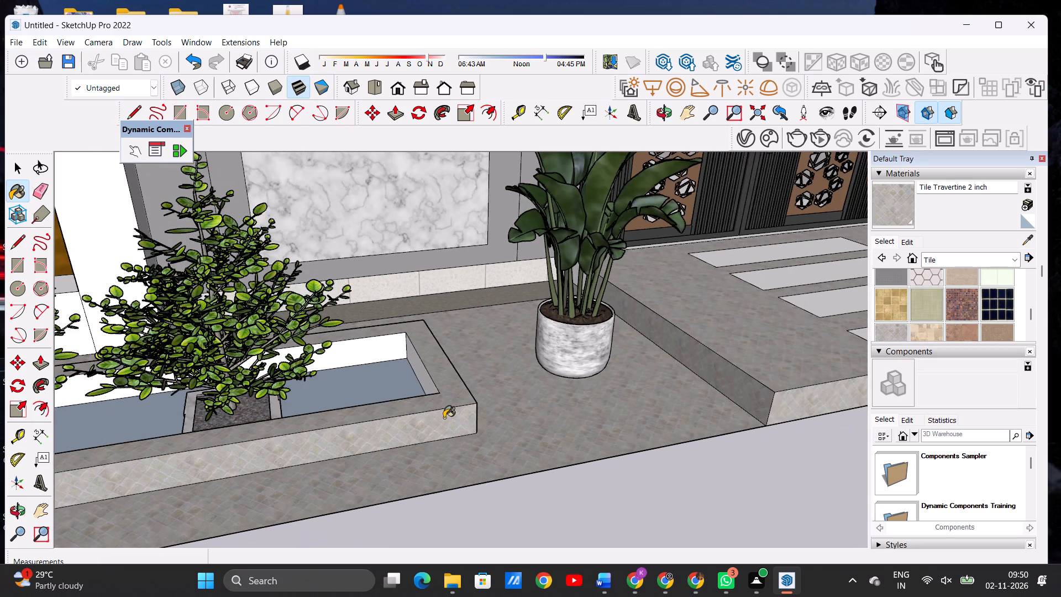
scroll(444, 418, "down", 6)
scroll(336, 448, "down", 16)
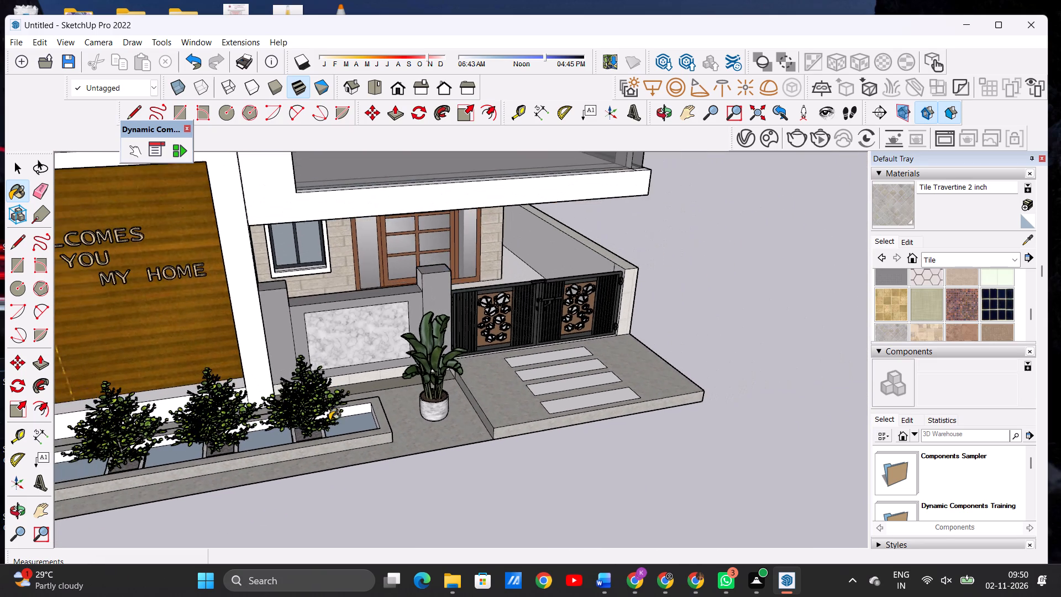
scroll(335, 413, "up", 3)
scroll(337, 413, "down", 1)
scroll(337, 413, "up", 11)
left_click(351, 412)
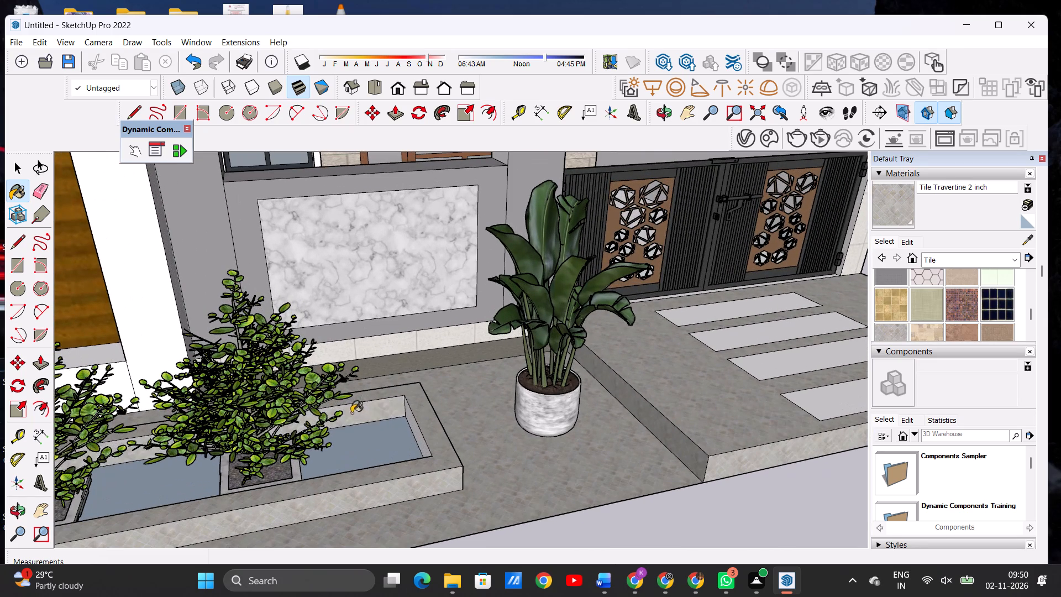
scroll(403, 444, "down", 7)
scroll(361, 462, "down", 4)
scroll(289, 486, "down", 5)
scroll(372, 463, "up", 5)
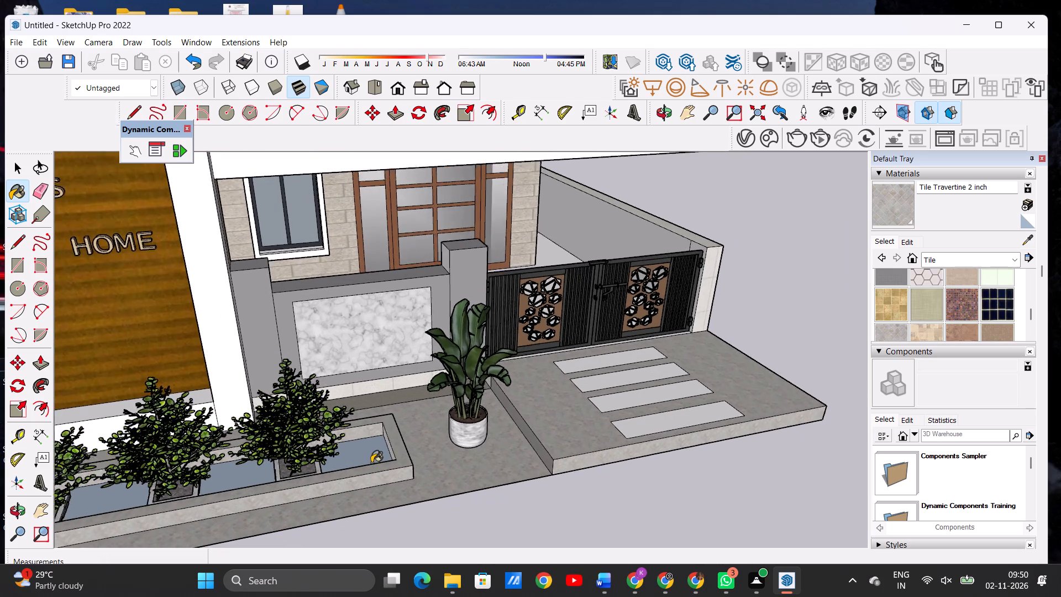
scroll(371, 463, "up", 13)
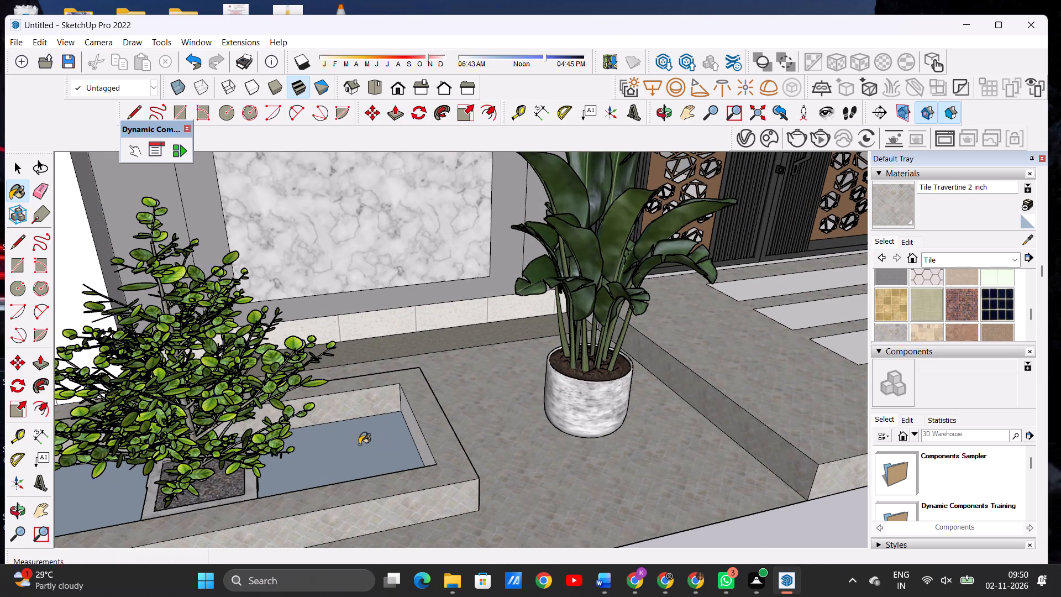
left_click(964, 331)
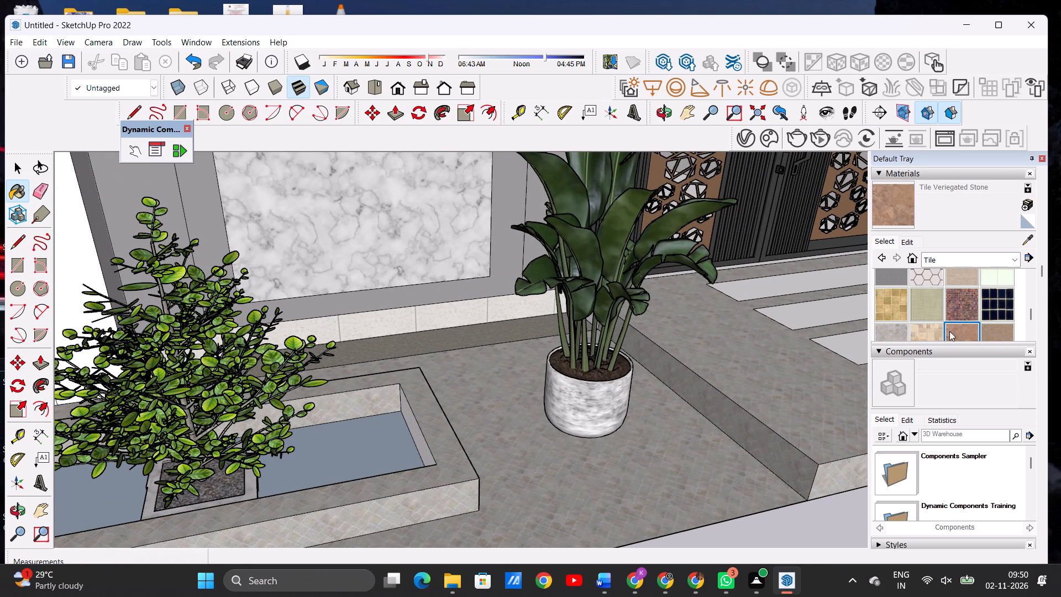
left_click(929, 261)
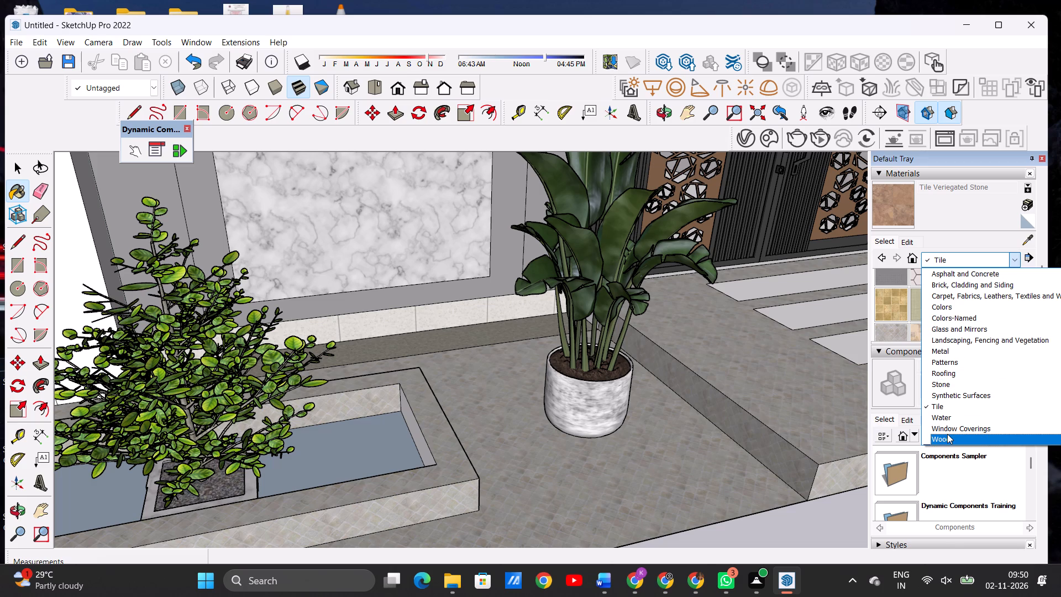
Examine the whole house's front facade and entrance area from several angles to review the applied exterior materials.
scroll(485, 358, "down", 4)
scroll(485, 359, "up", 1)
scroll(485, 359, "down", 2)
scroll(376, 420, "up", 1)
scroll(375, 423, "down", 13)
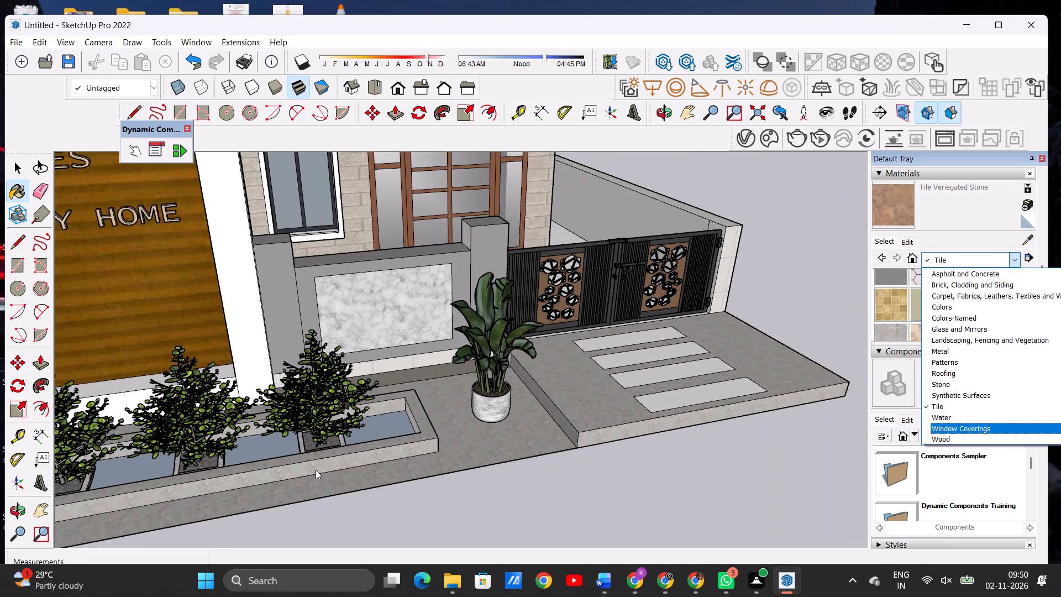
scroll(316, 470, "down", 16)
scroll(287, 469, "down", 10)
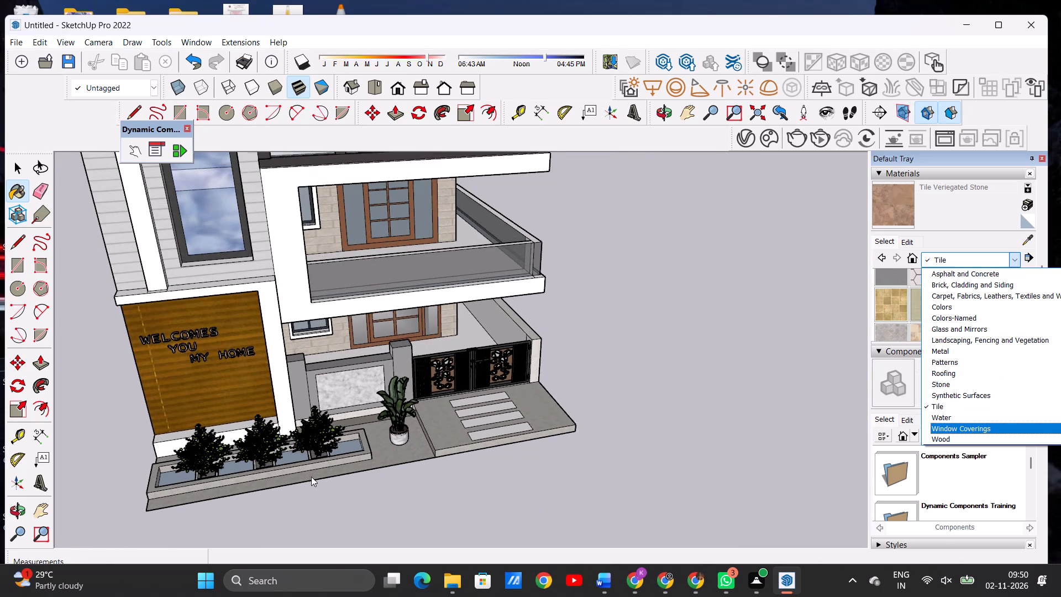
scroll(311, 476, "down", 6)
scroll(436, 458, "down", 10)
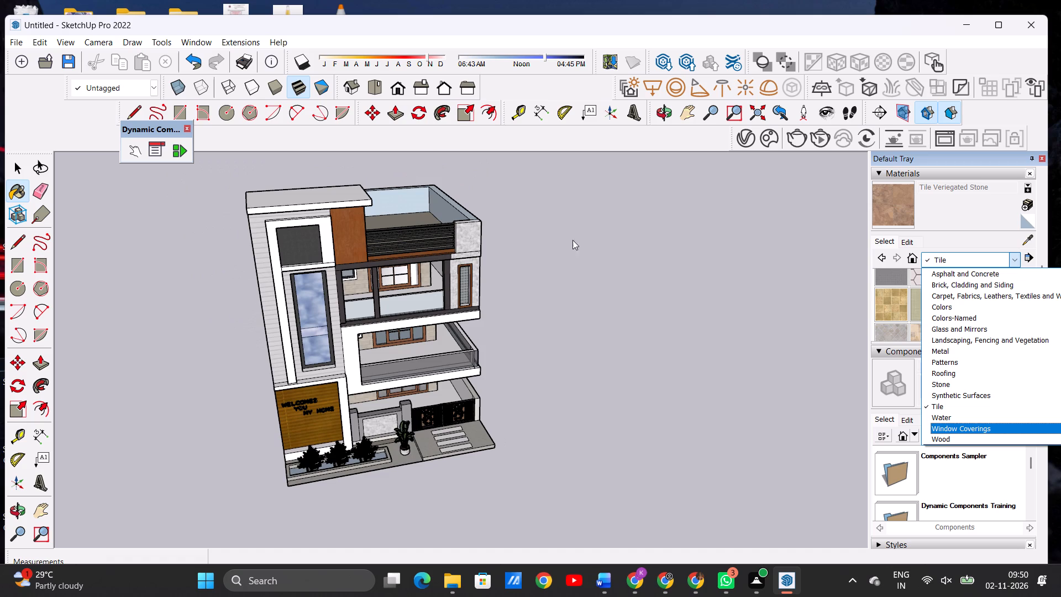
left_click(666, 114)
left_click_drag(682, 330, 581, 305)
left_click(664, 111)
left_click_drag(676, 405, 580, 389)
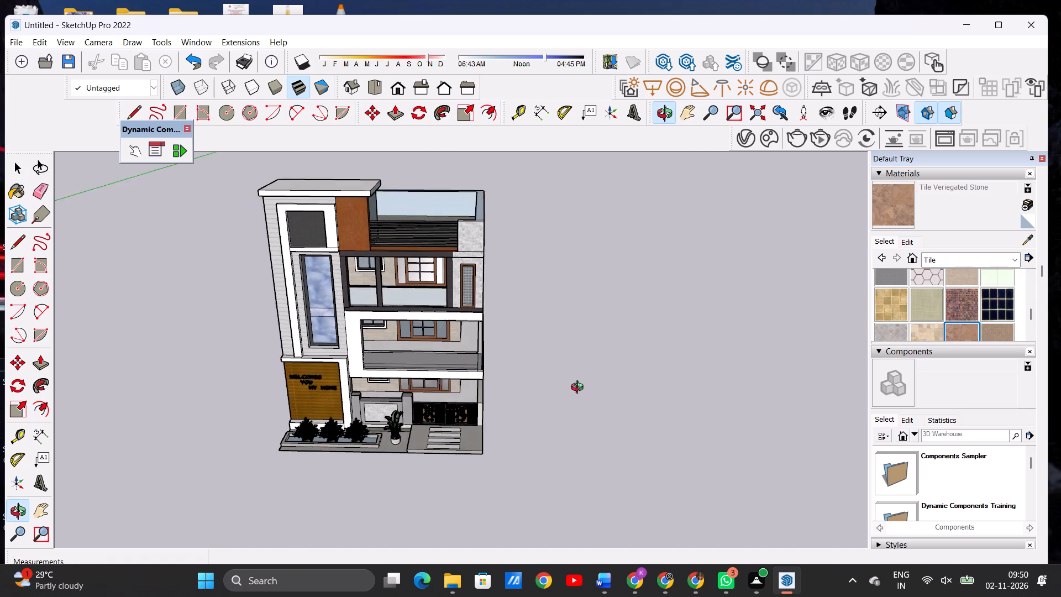
left_click_drag(580, 389, 569, 337)
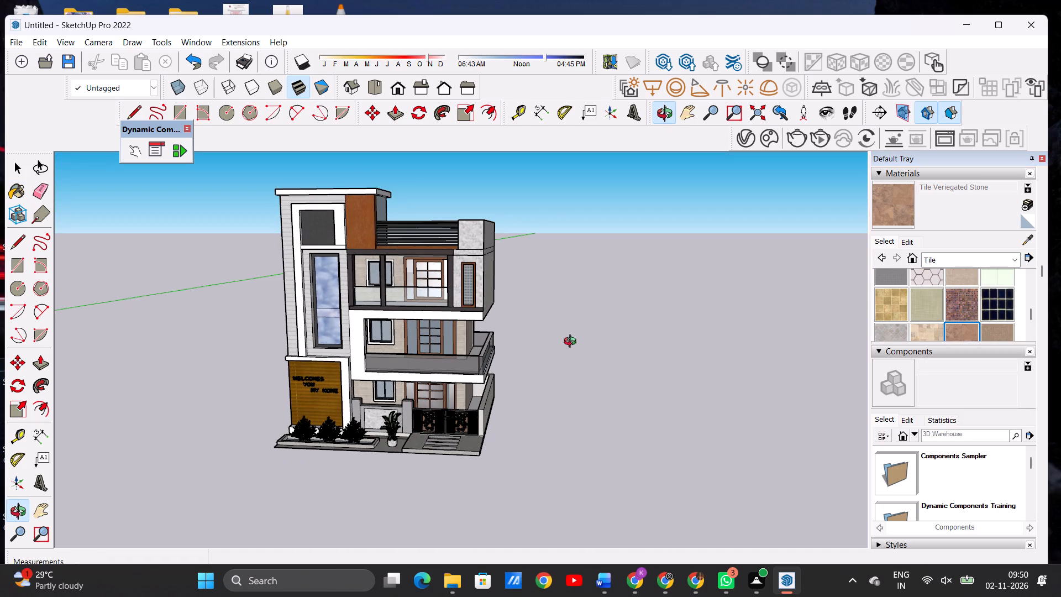
left_click_drag(569, 343, 566, 364)
scroll(568, 369, "down", 4)
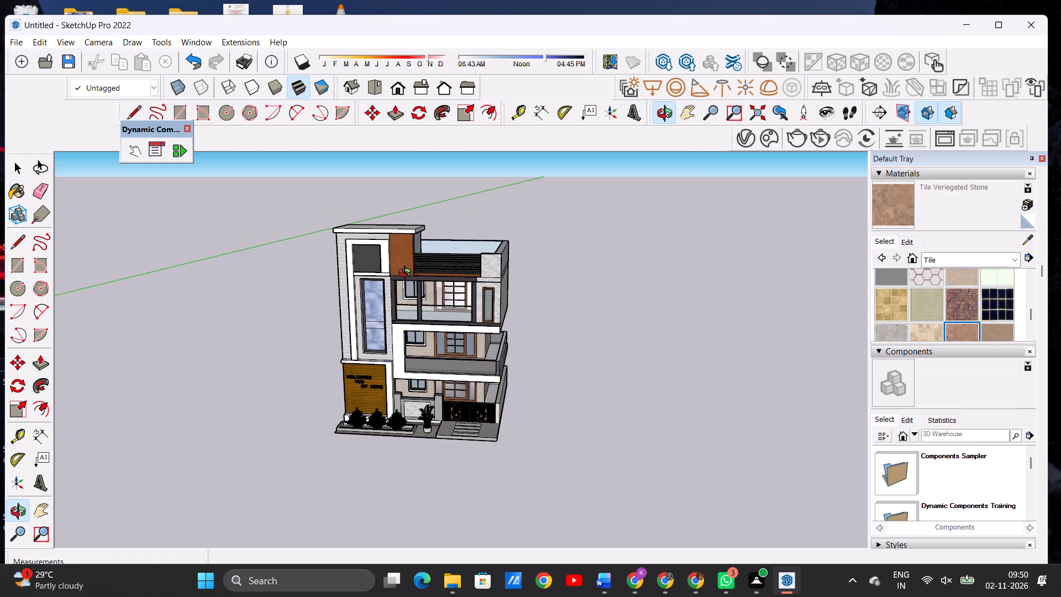
scroll(402, 274, "up", 4)
key("space")
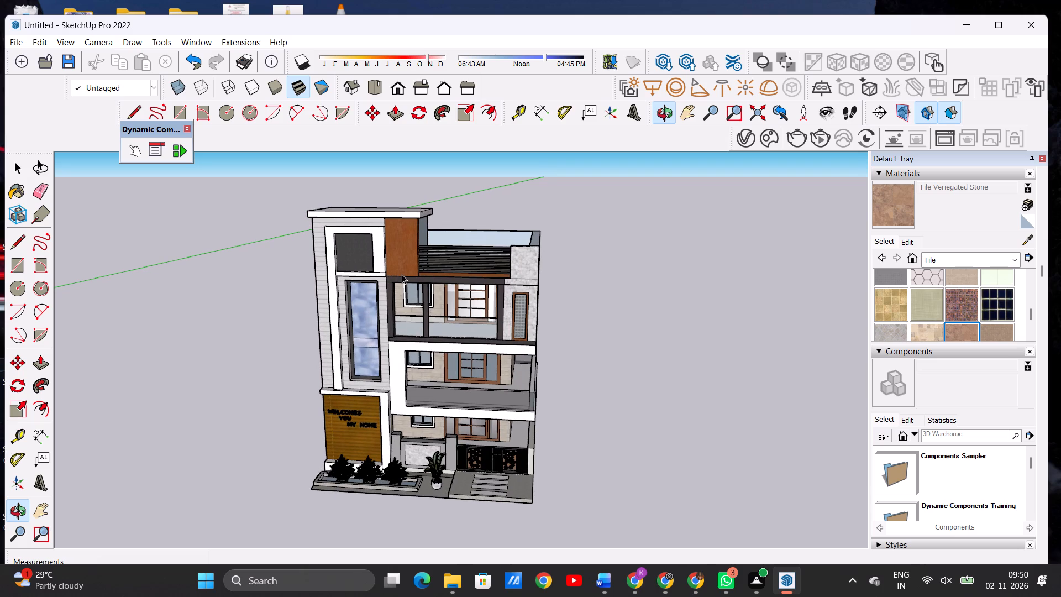
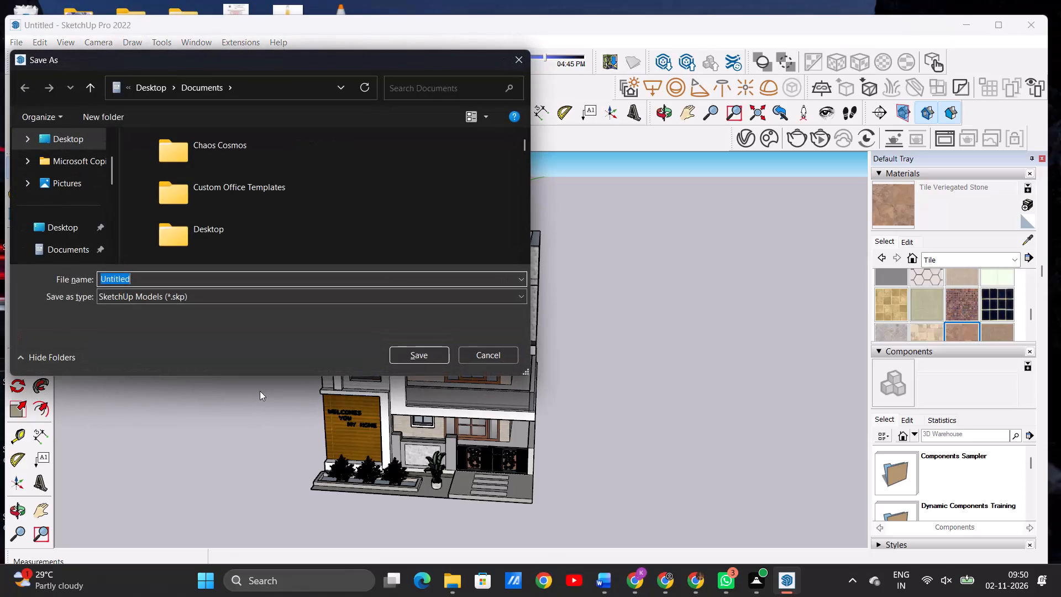
Save the model in the Documents folder as a SketchUp model named WELCOMES MY HOME.
key("BackSpace")
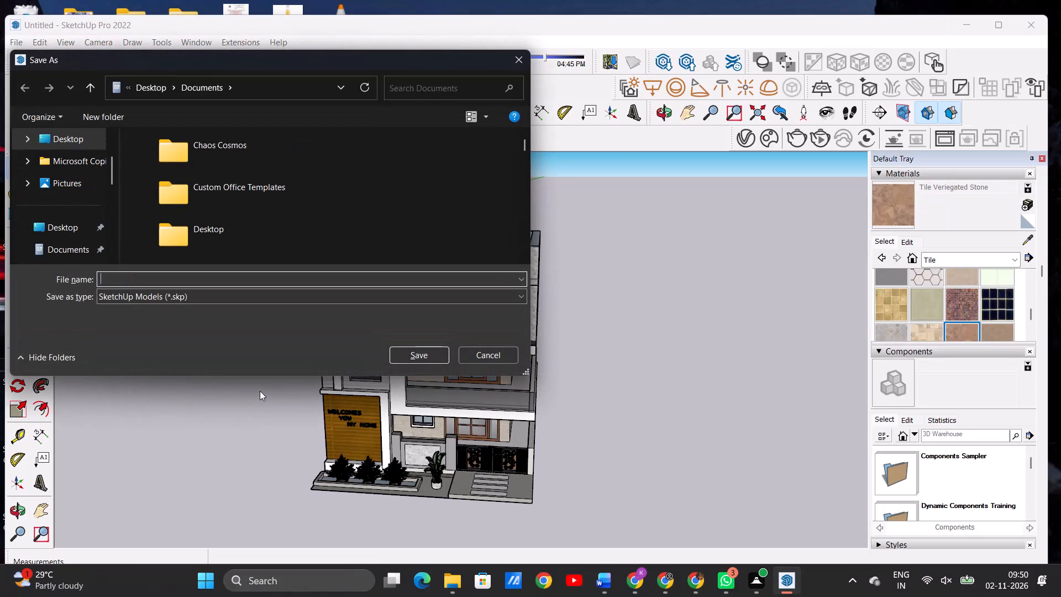
type("WE")
key("l")
type("COME")
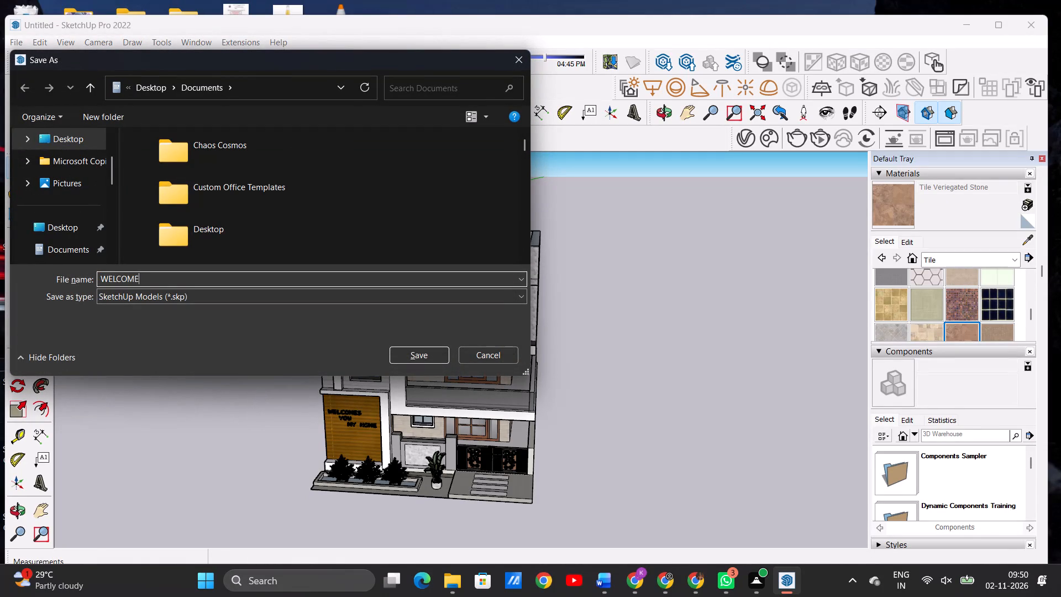
key("space")
key("BackSpace")
type("S")
key("space")
type("MY HOME")
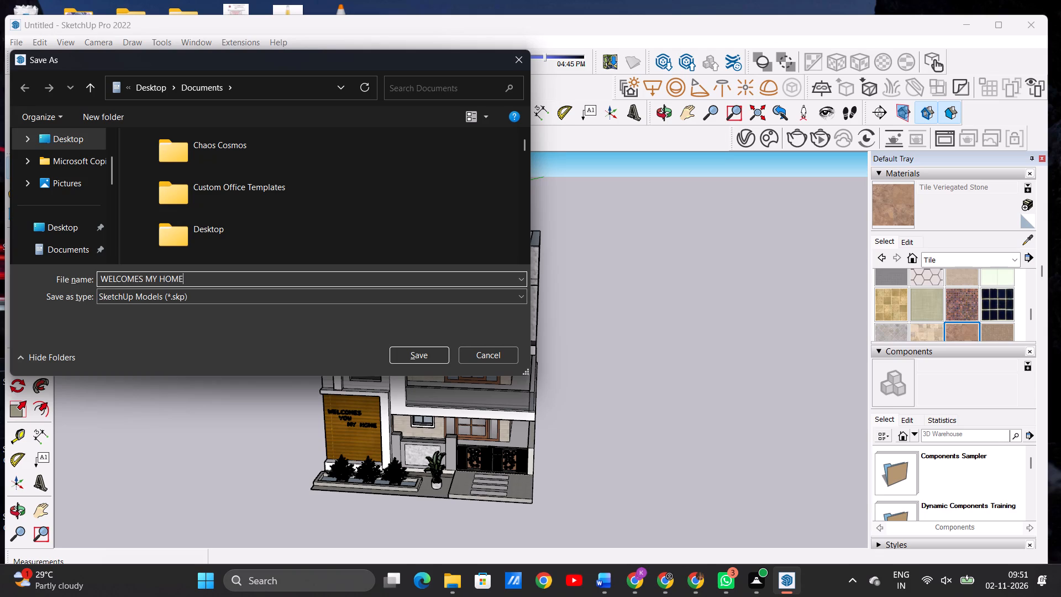
left_click(417, 354)
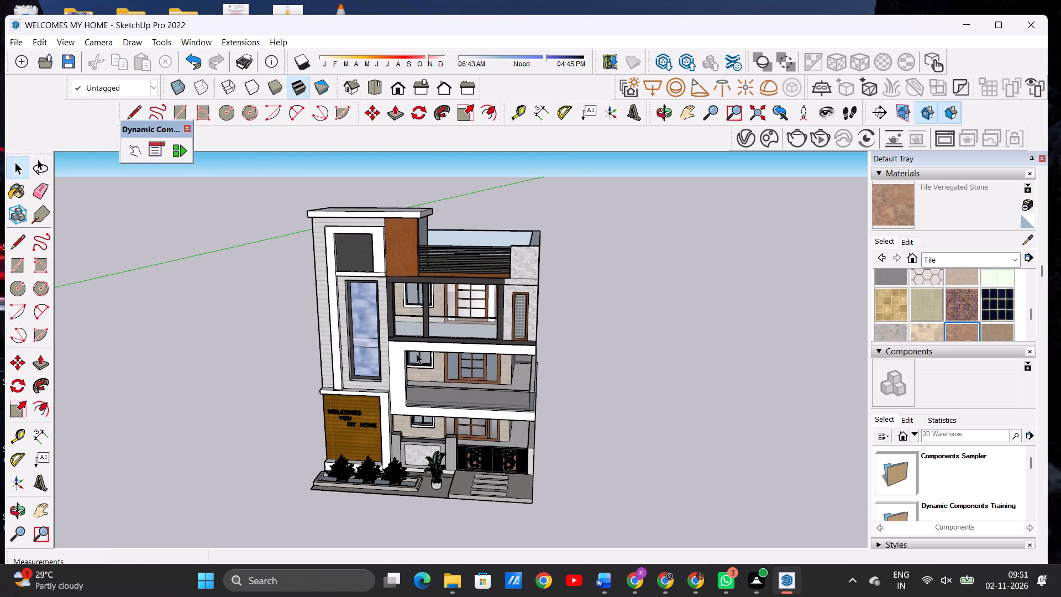
Export the current view as a 2D graphic in JPEG format to Downloads, named WELCOMES MY HOME PDF.
left_click(17, 35)
left_click(18, 45)
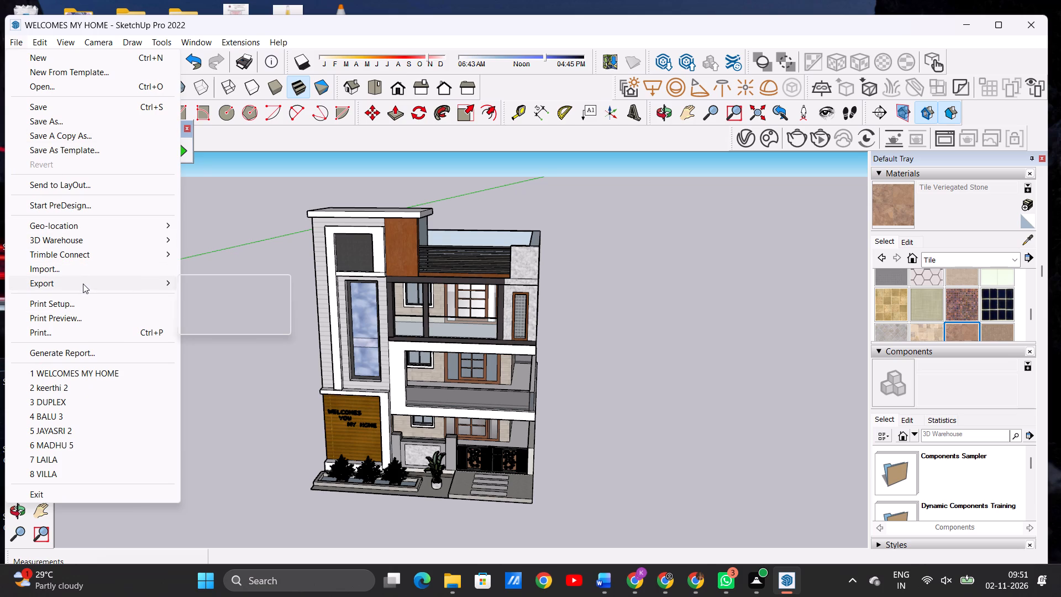
left_click(203, 295)
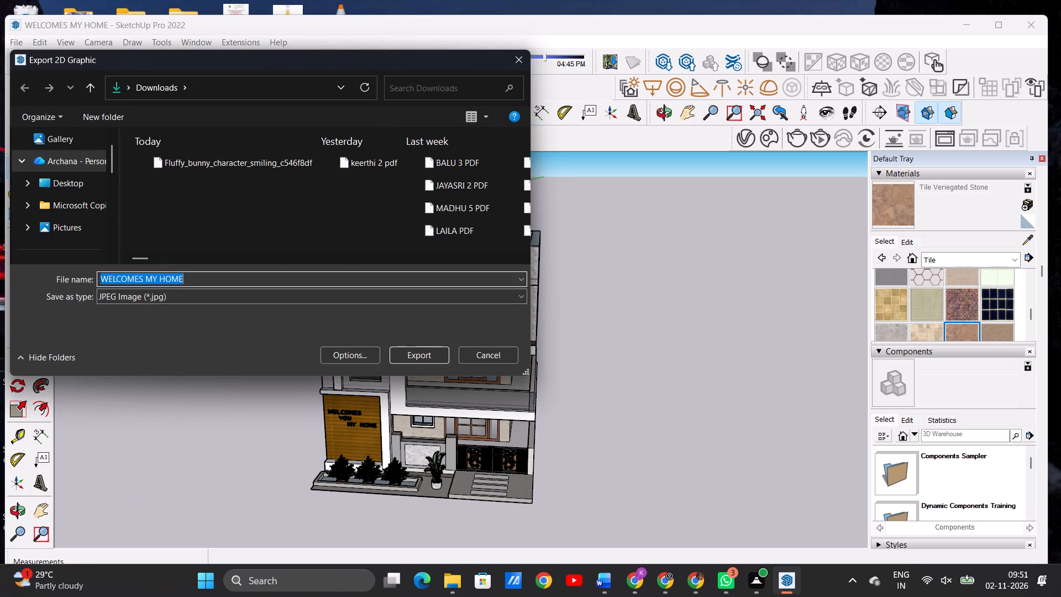
left_click(227, 281)
key("space")
type("PDF")
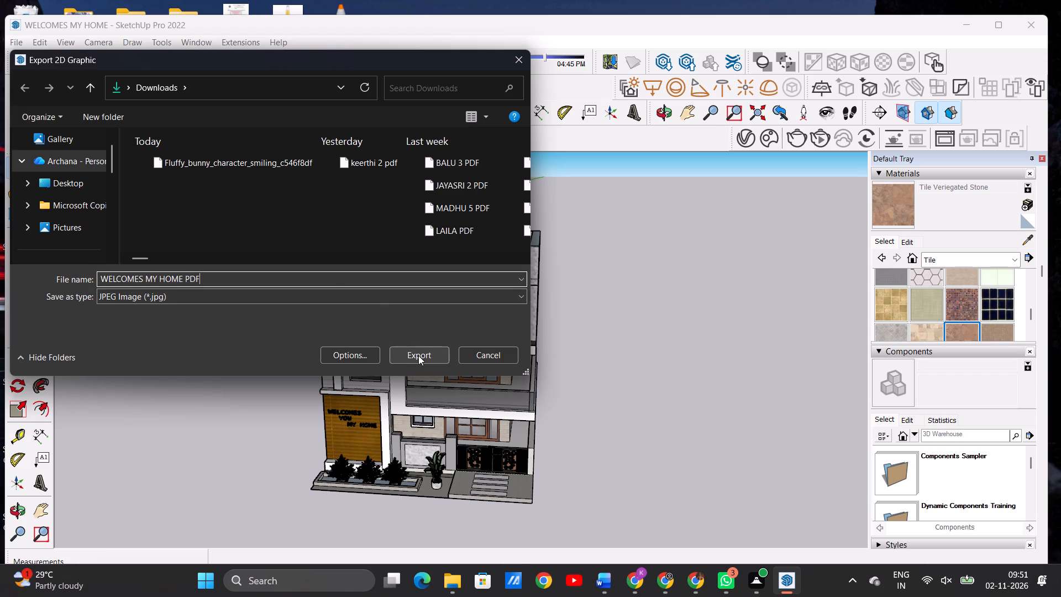
left_click(417, 357)
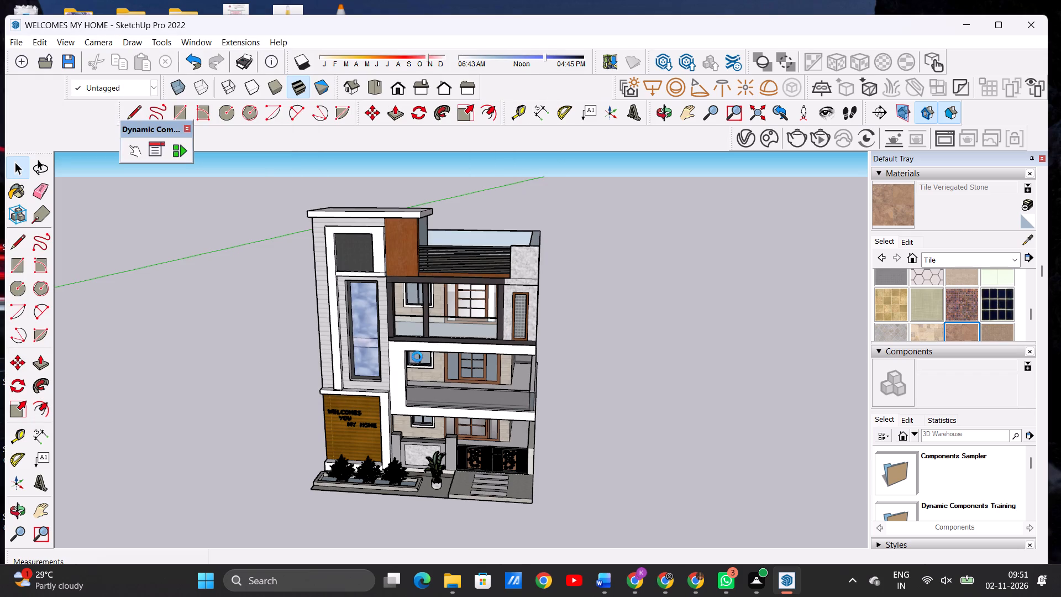